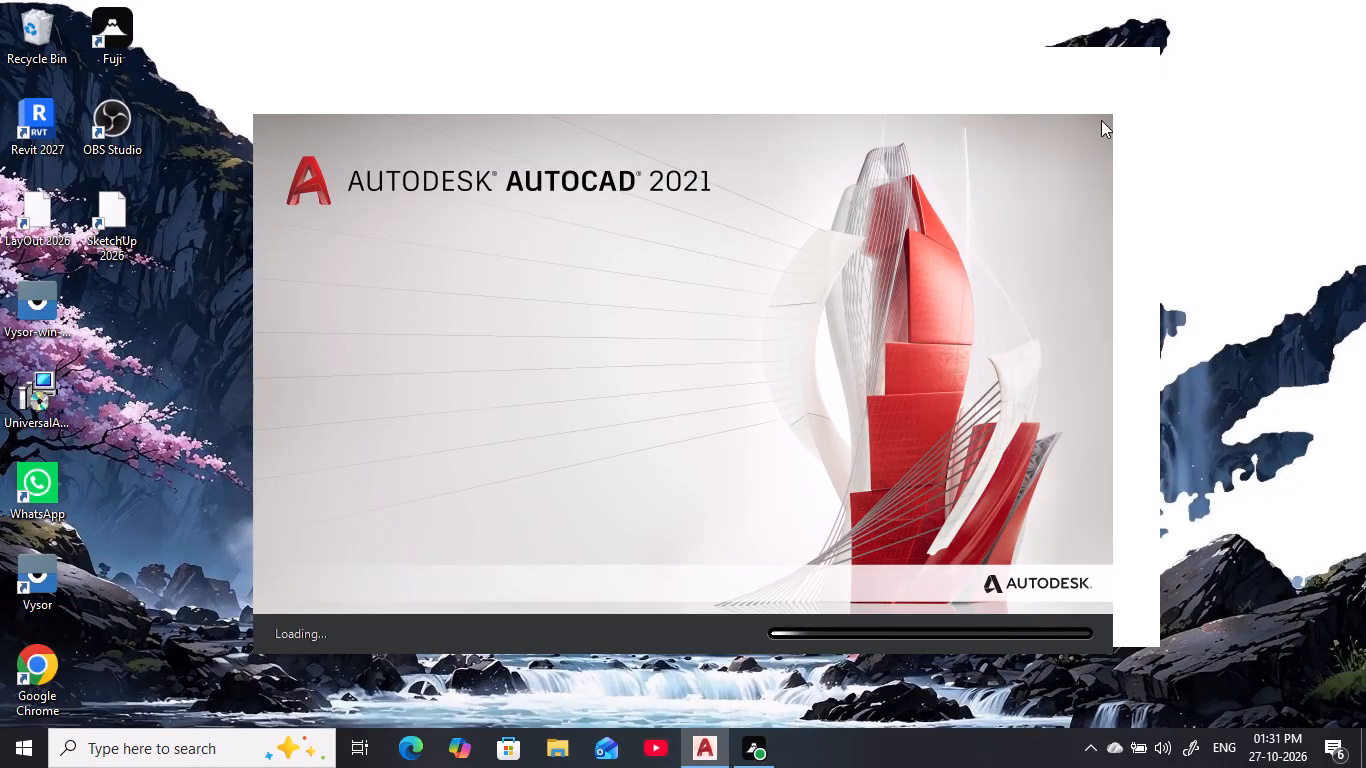
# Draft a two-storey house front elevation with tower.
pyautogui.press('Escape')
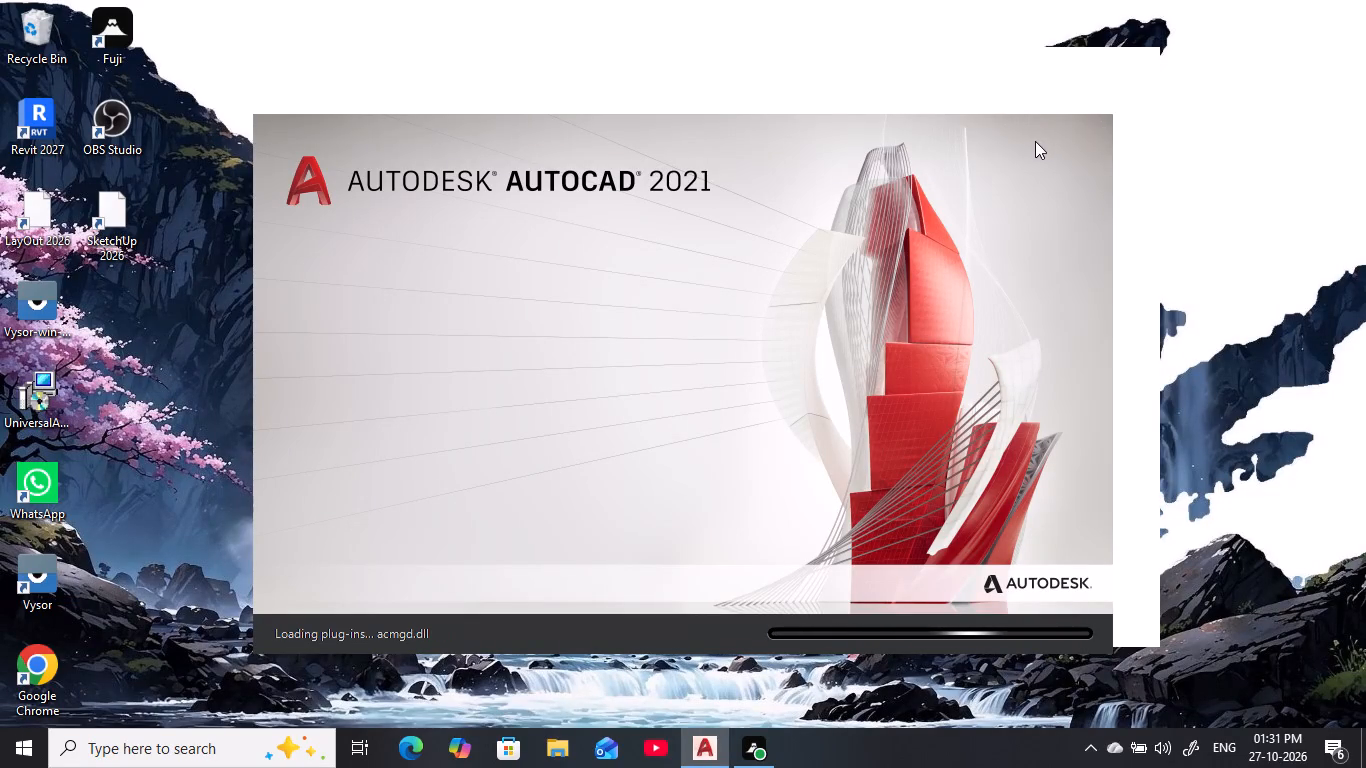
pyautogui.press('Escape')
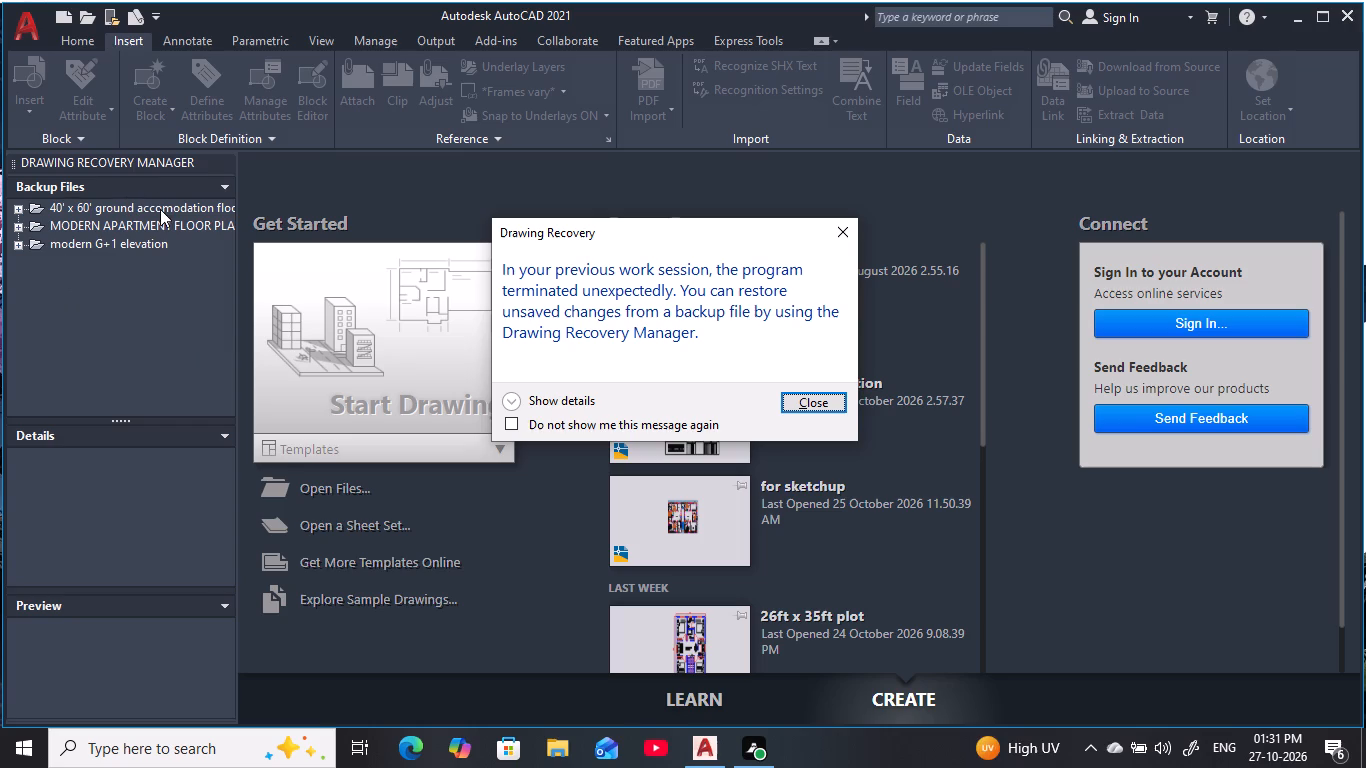
# Dismiss the drawing recovery message and close the Drawing Recovery Manager.
pyautogui.click(199, 187)
pyautogui.click(217, 194)
pyautogui.click(794, 395)
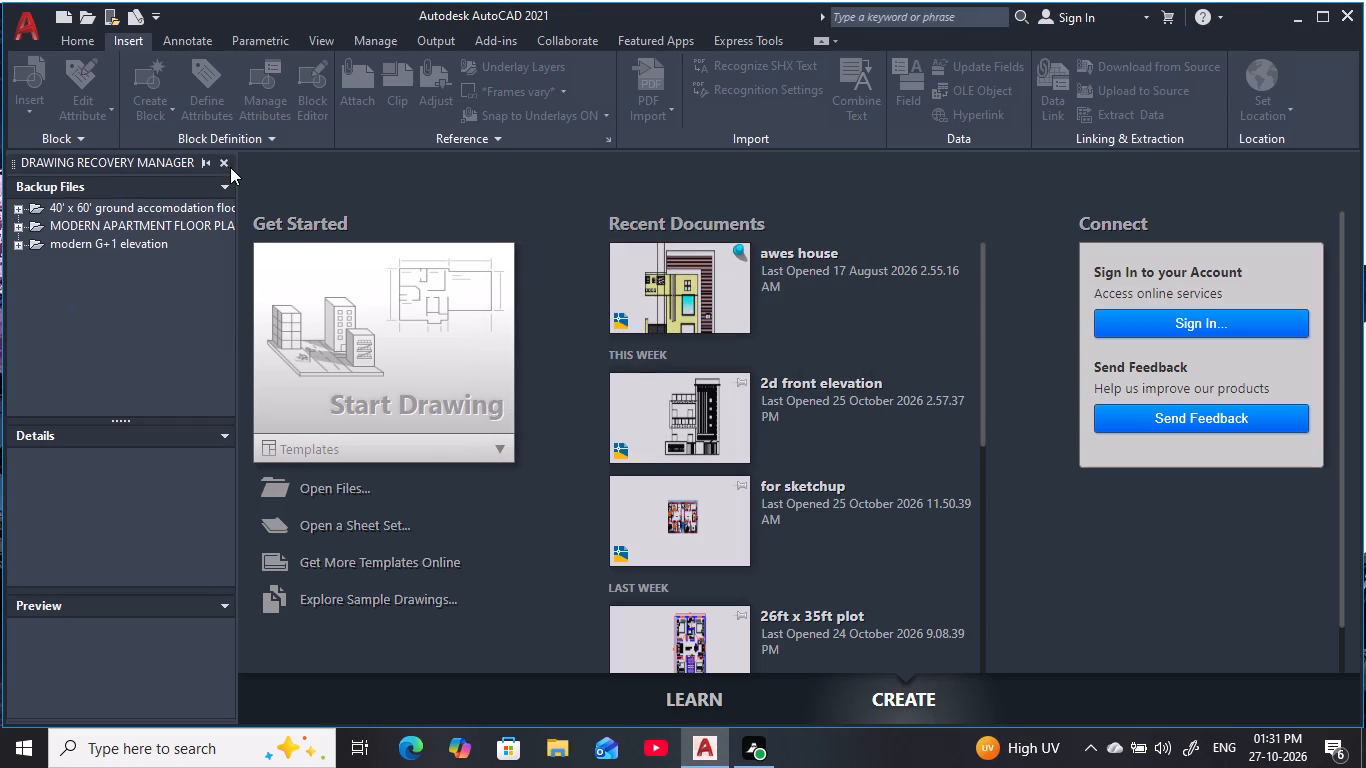
pyautogui.click(222, 160)
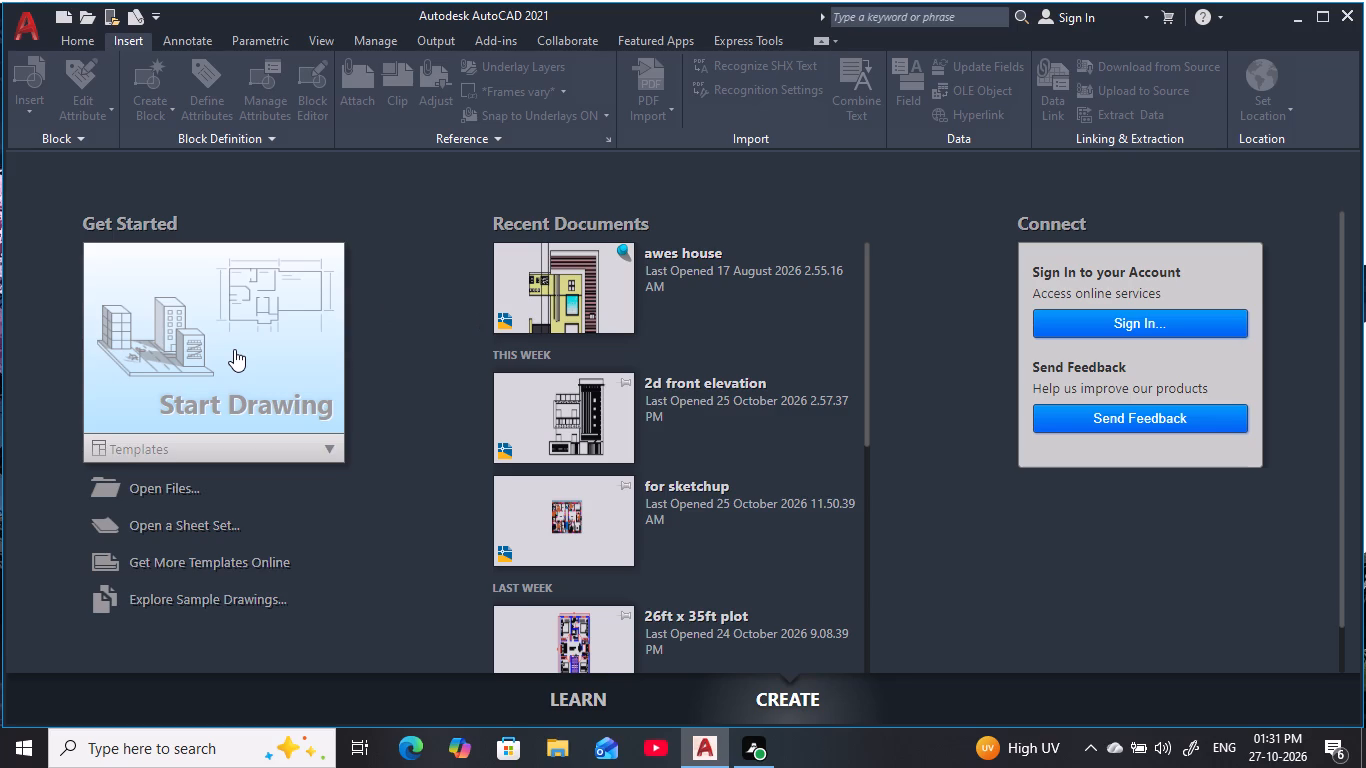
# Start a new blank drawing from the start page.
pyautogui.click(234, 349)
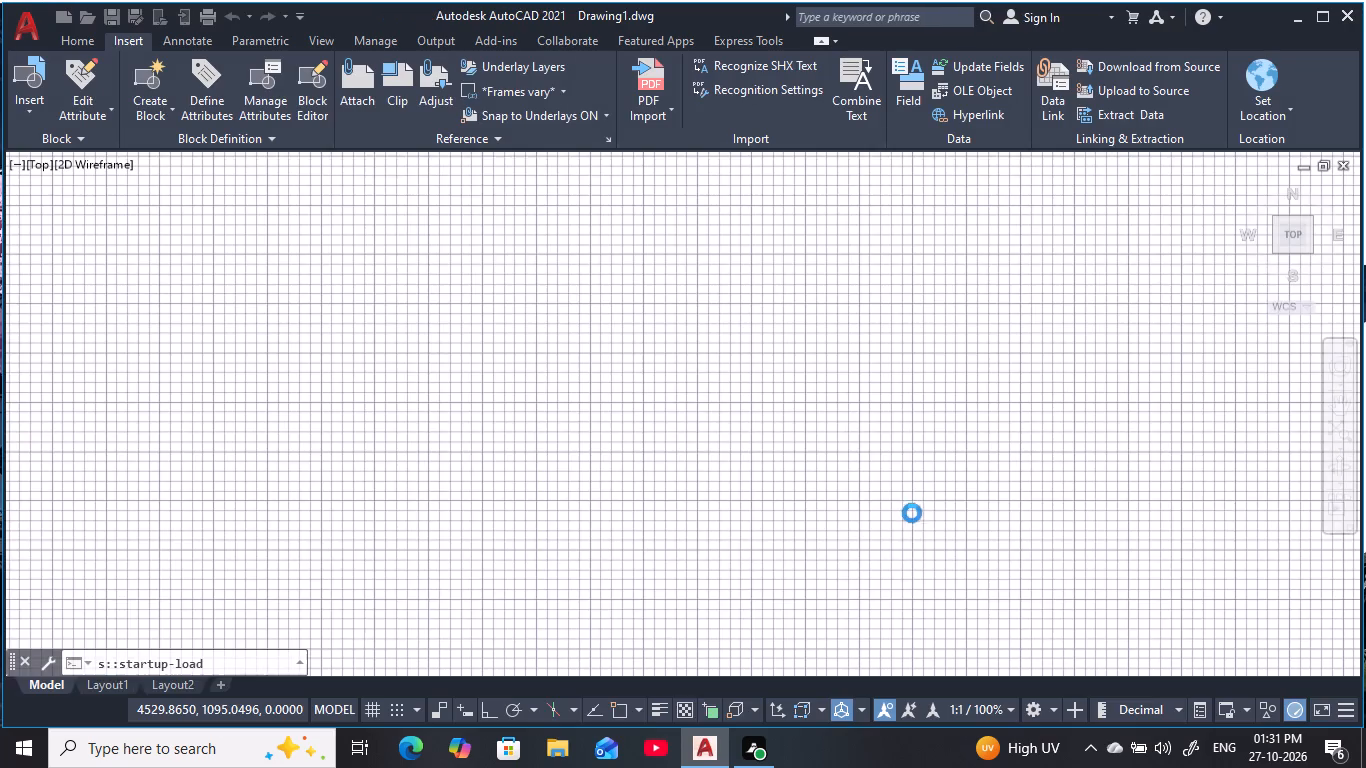
pyautogui.press('Escape')
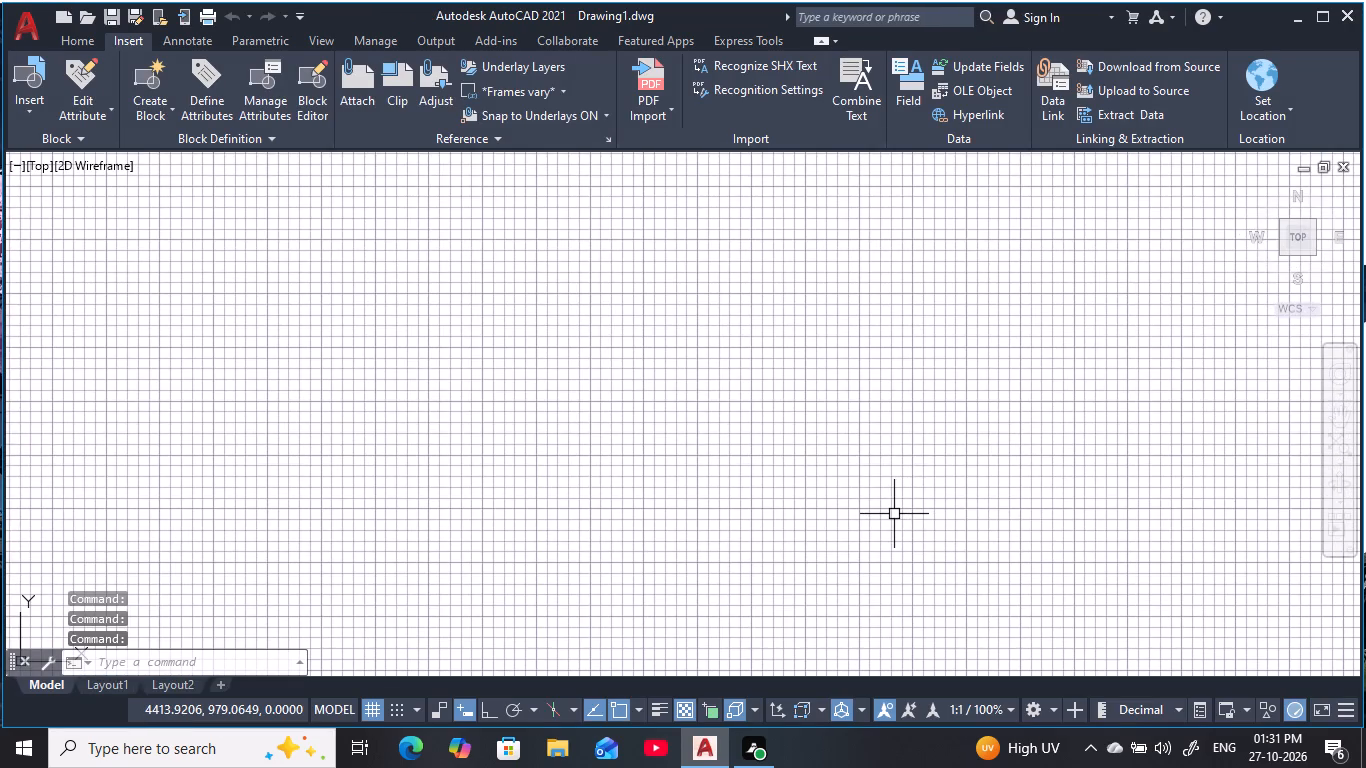
pyautogui.press('Escape')
pyautogui.press('Escape')
pyautogui.press('Escape')
# Open the program options at the file open and save settings and apply them as they are.
pyautogui.write('op')
pyautogui.press('space')
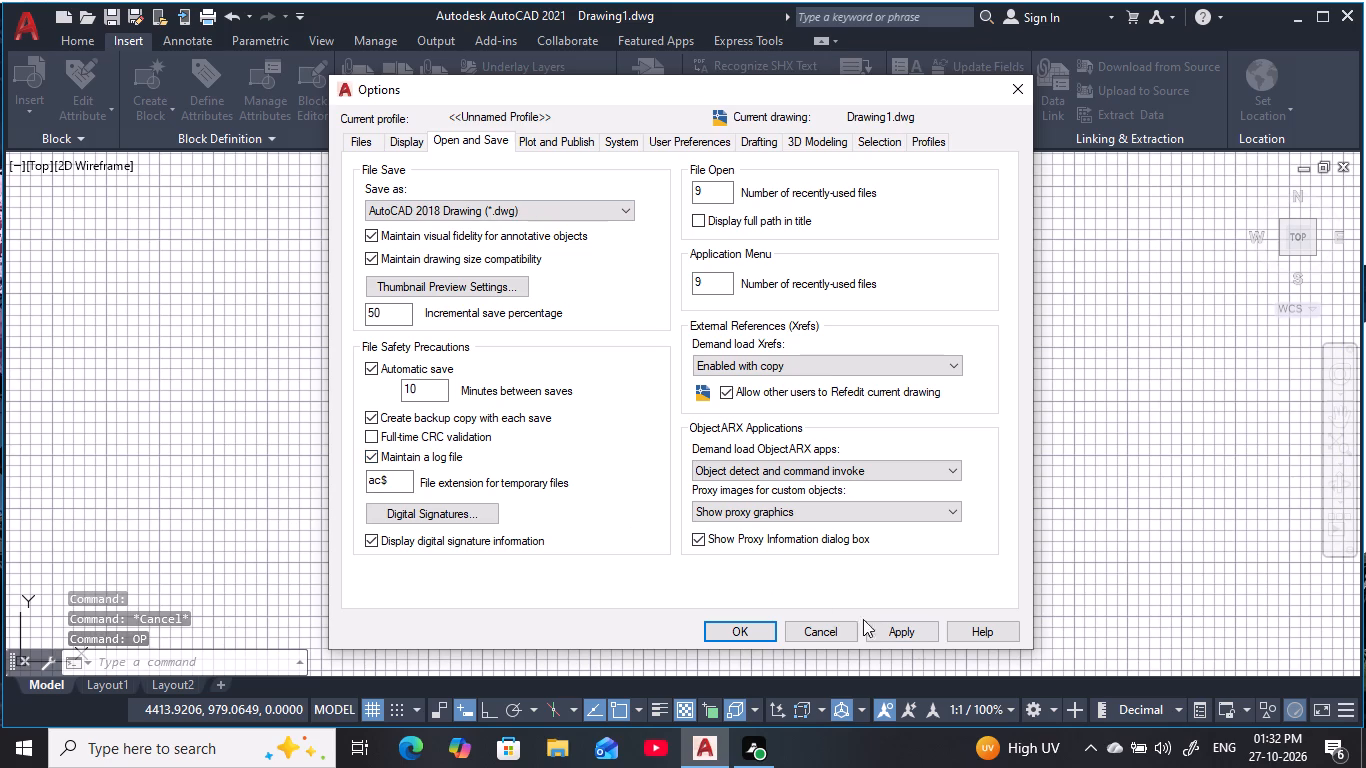
pyautogui.click(913, 636)
pyautogui.click(708, 646)
pyautogui.click(742, 632)
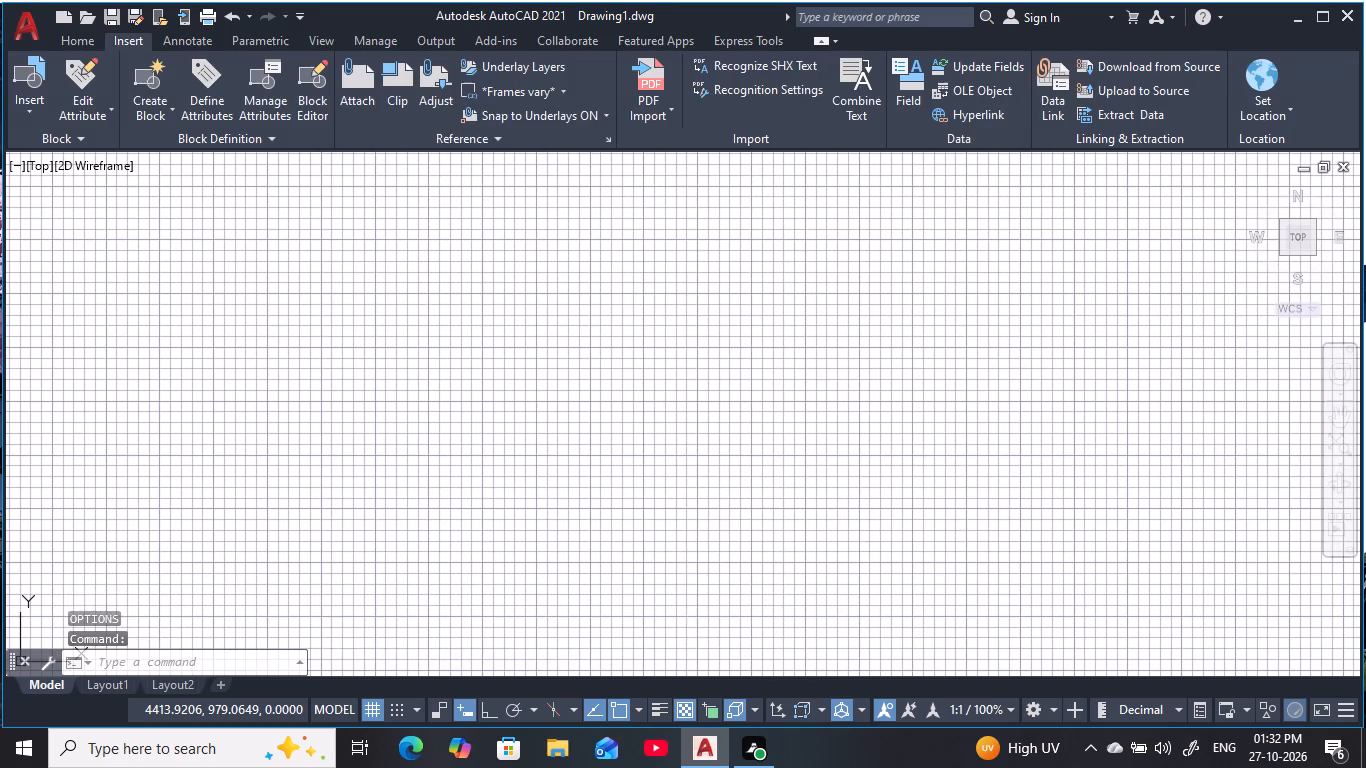
pyautogui.press('Escape')
pyautogui.press('Escape')
pyautogui.press('Escape')
pyautogui.press('Escape')
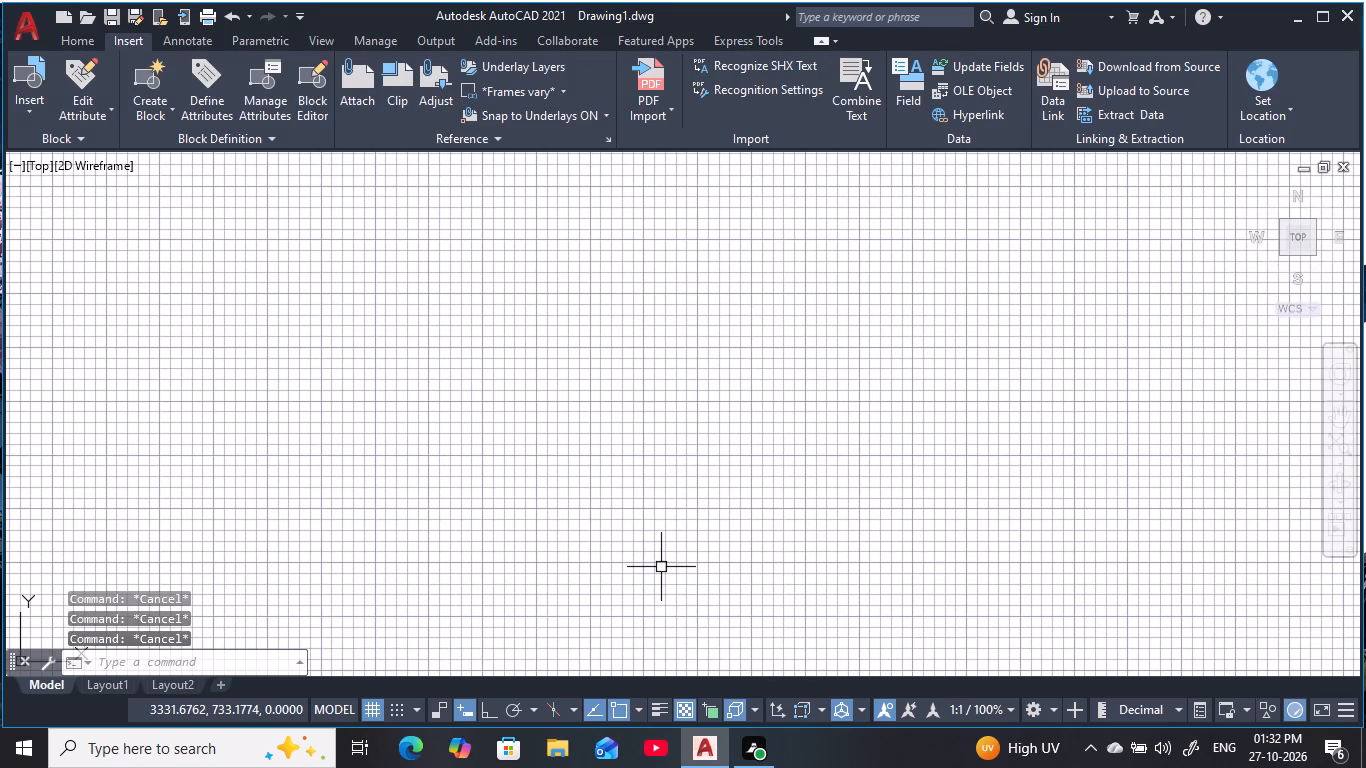
# Turn on log file recording with the LOGFILEON command.
pyautogui.write('log')
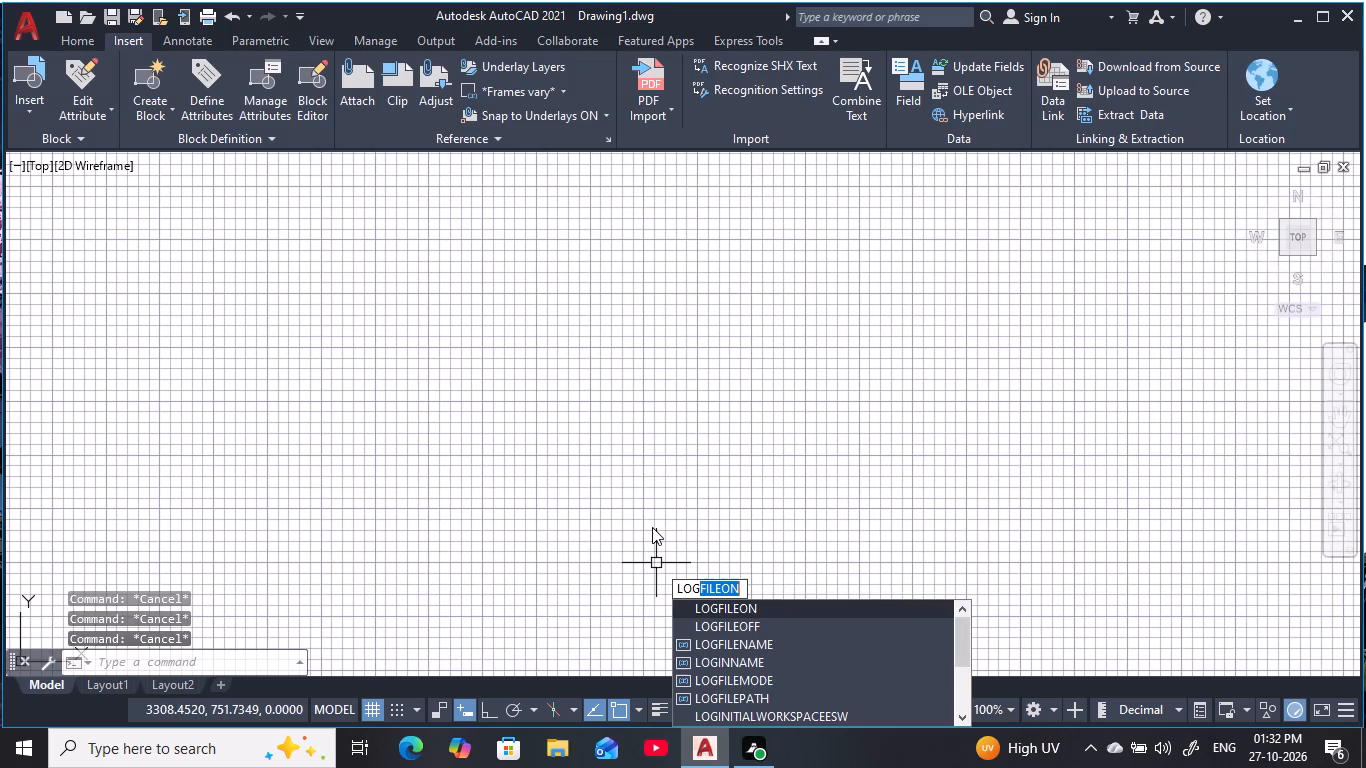
pyautogui.click(750, 605)
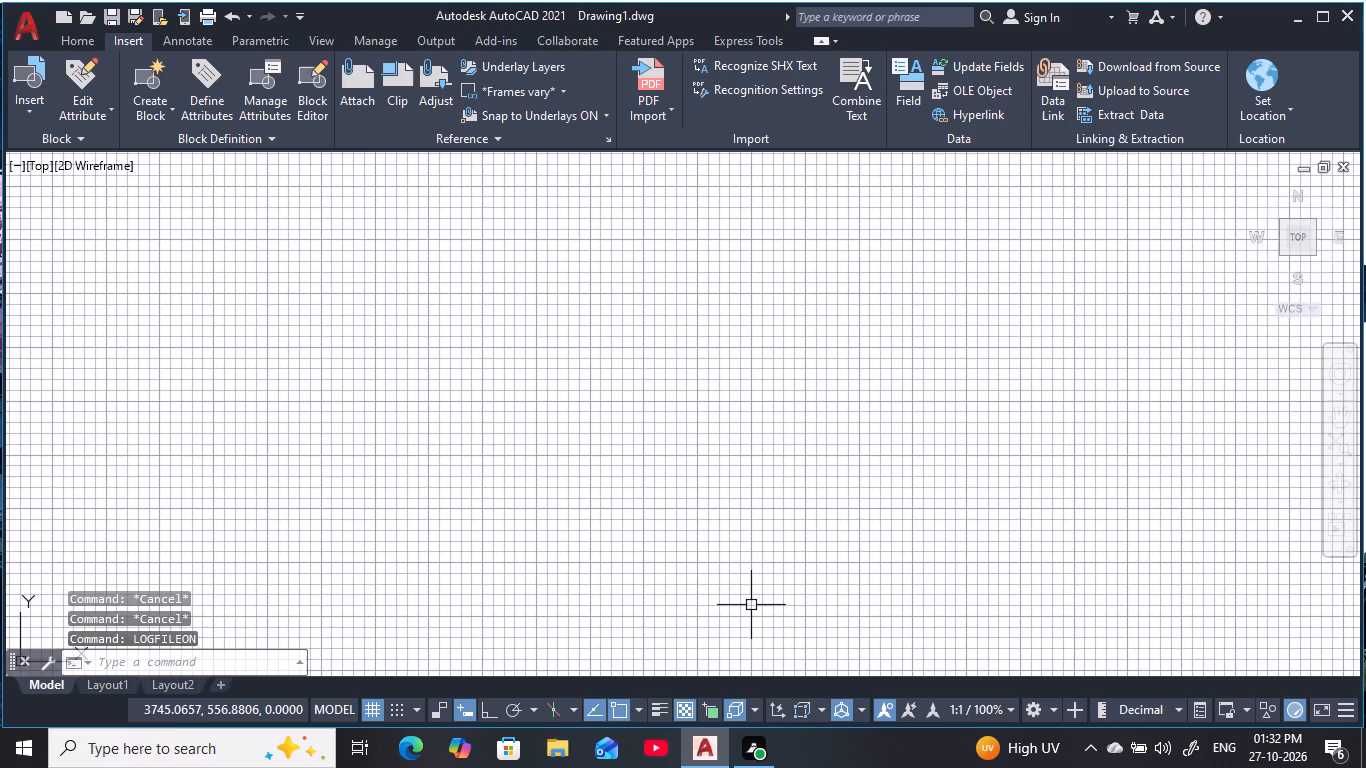
pyautogui.press('Escape')
pyautogui.press('Escape')
pyautogui.press('Escape')
pyautogui.press('Escape')
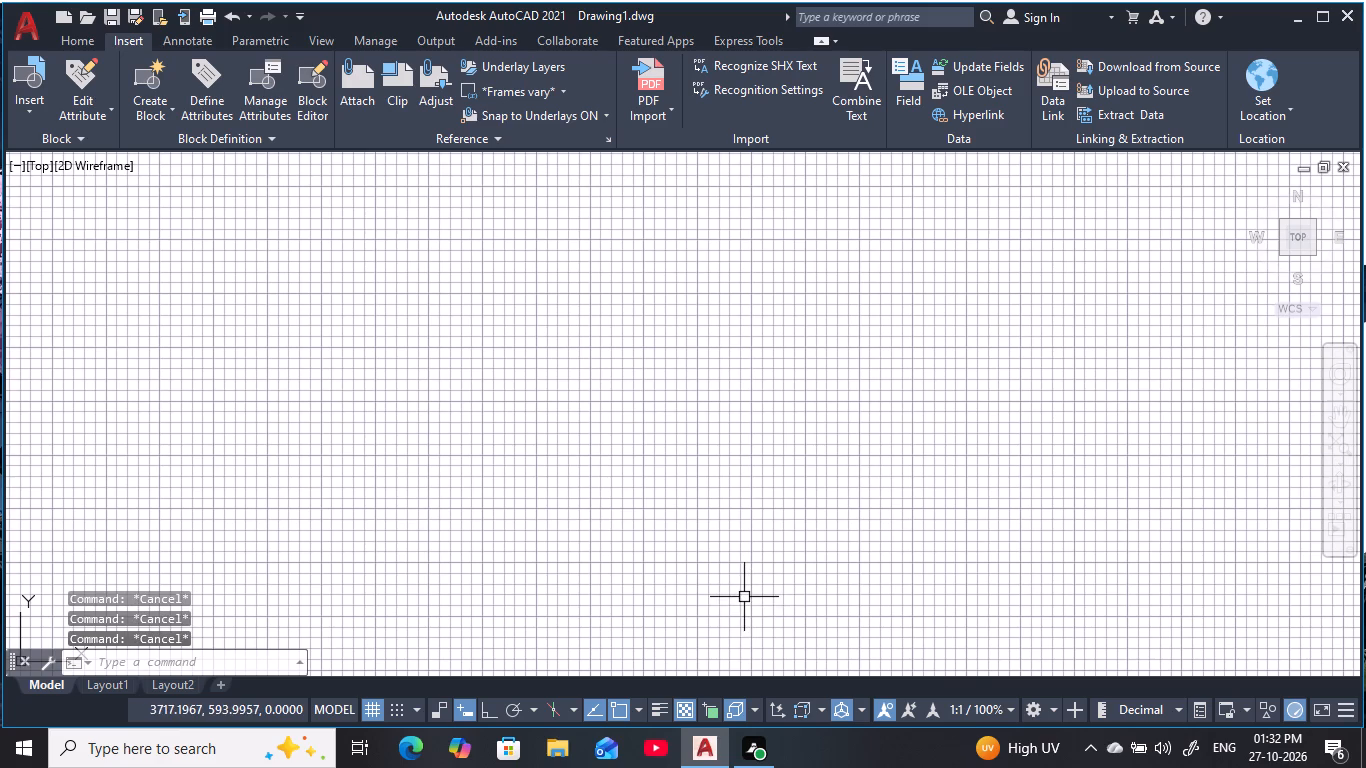
# Configure the drawing units to Engineering length with 0'-0" precision and an insertion scale in inches.
pyautogui.write('un')
pyautogui.press('space')
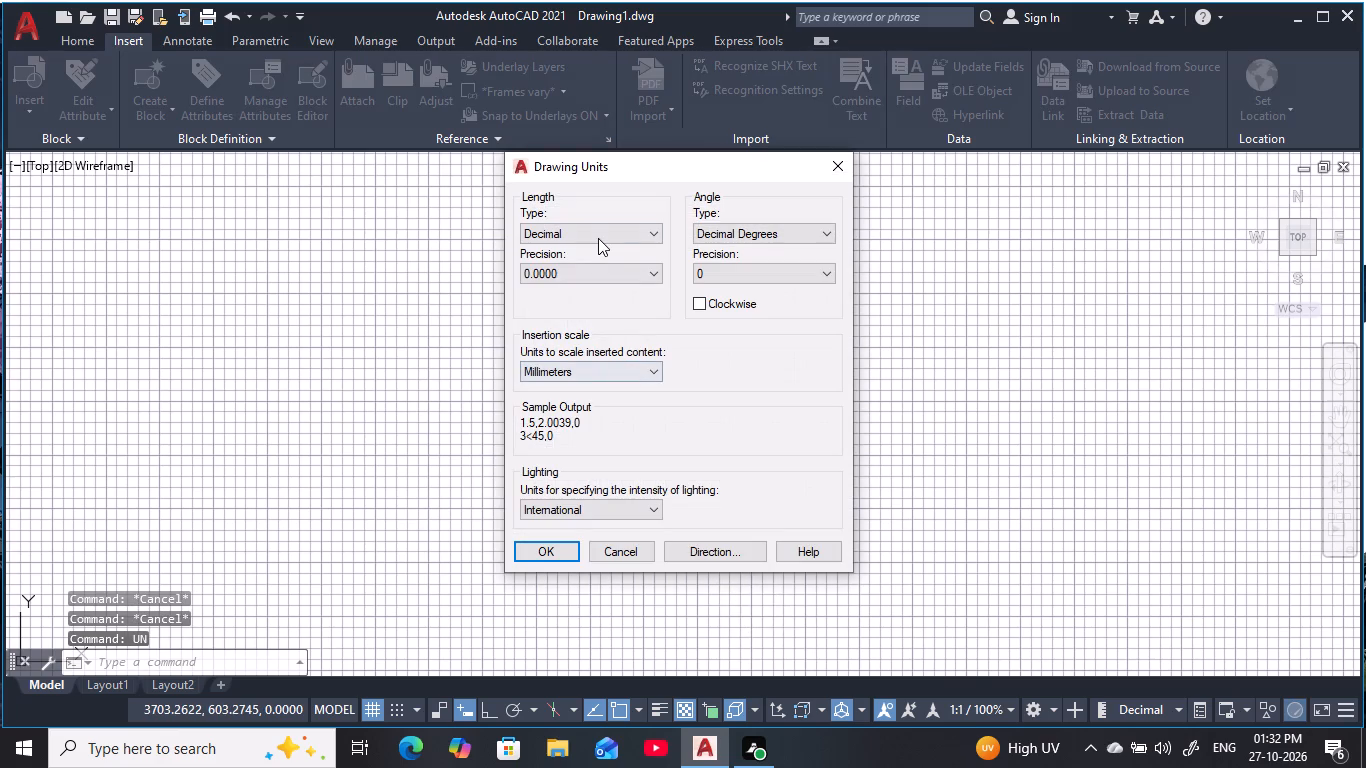
pyautogui.click(598, 237)
pyautogui.click(595, 281)
pyautogui.click(595, 281)
pyautogui.click(593, 287)
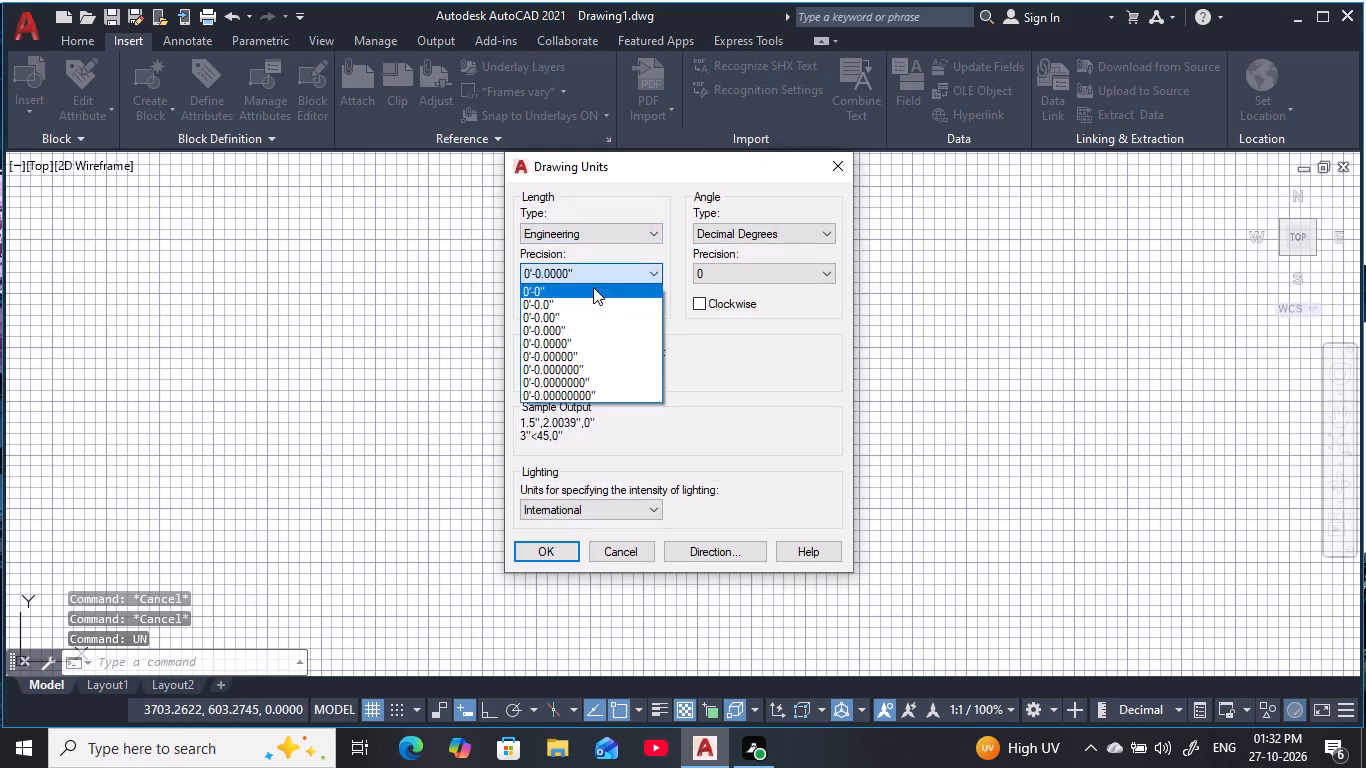
pyautogui.click(605, 363)
pyautogui.click(583, 407)
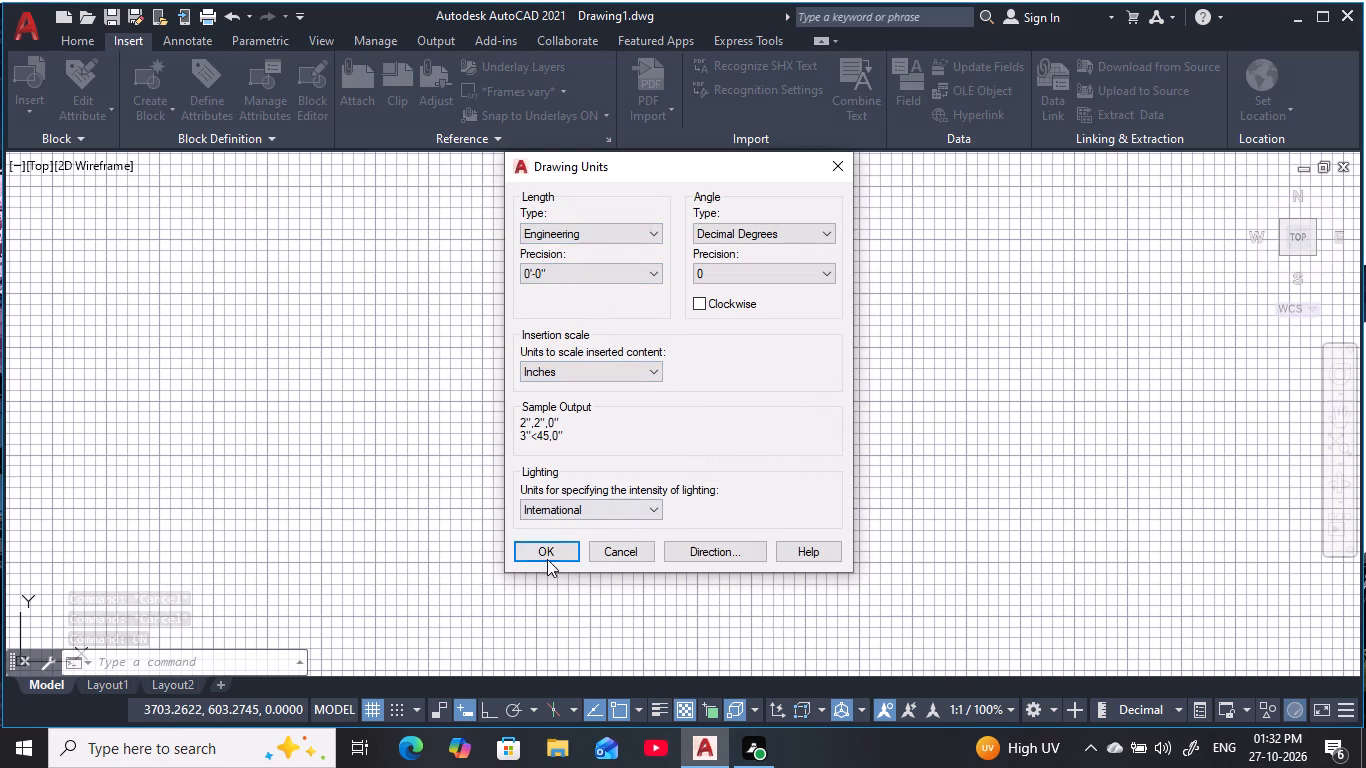
pyautogui.click(541, 571)
pyautogui.click(547, 558)
pyautogui.press('Escape')
pyautogui.press('Escape')
pyautogui.press('Escape')
pyautogui.press('Escape')
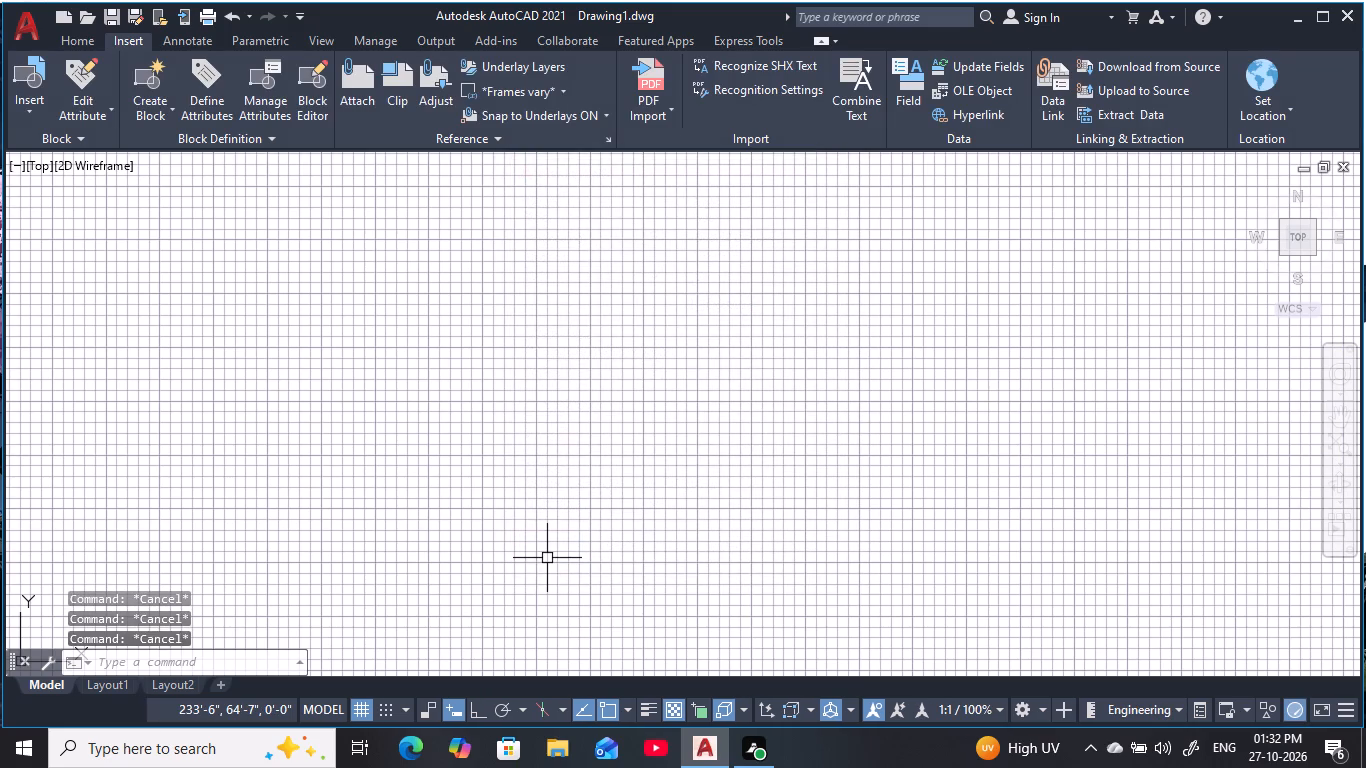
# Modify the ISO-25 dimension style's primary units to Engineering format with 0'-0" precision.
pyautogui.write('d')
pyautogui.press('space')
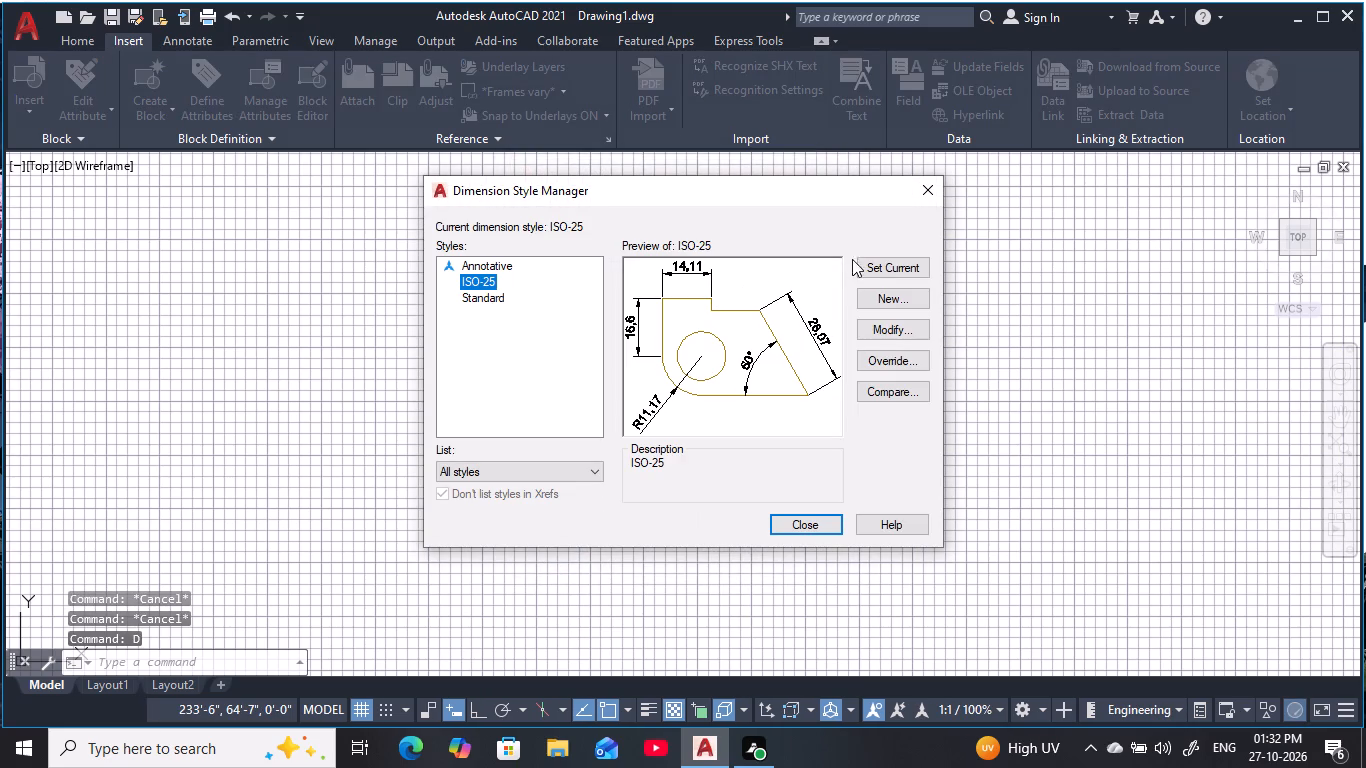
pyautogui.click(885, 328)
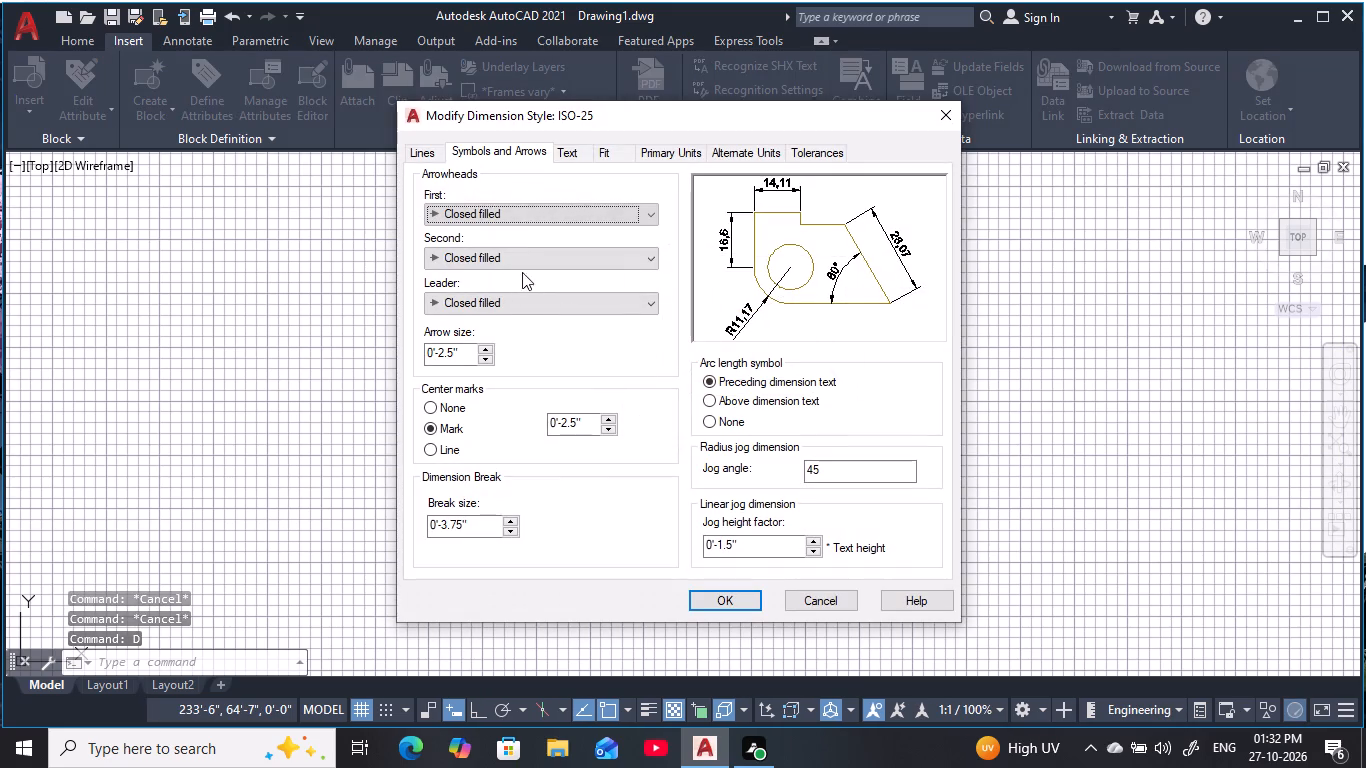
pyautogui.click(684, 158)
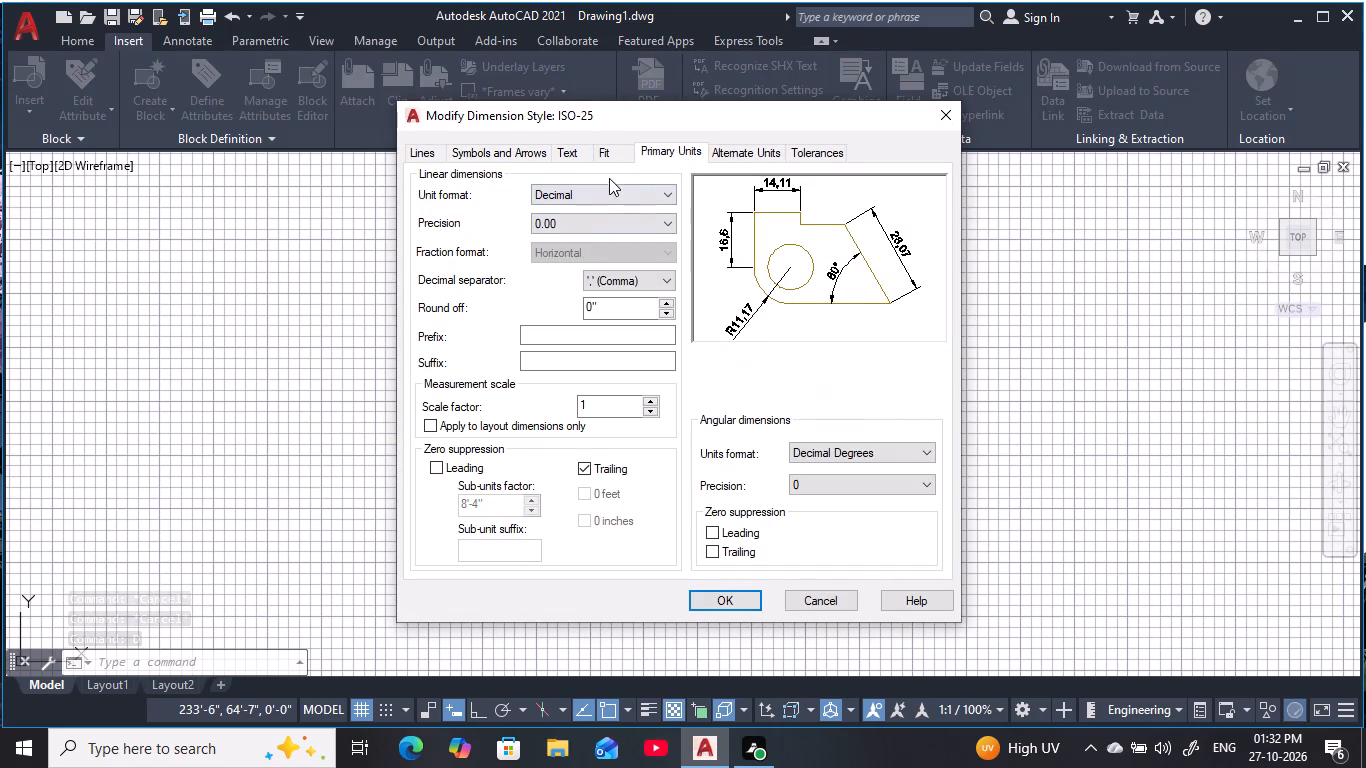
pyautogui.click(610, 190)
pyautogui.click(600, 237)
pyautogui.click(596, 221)
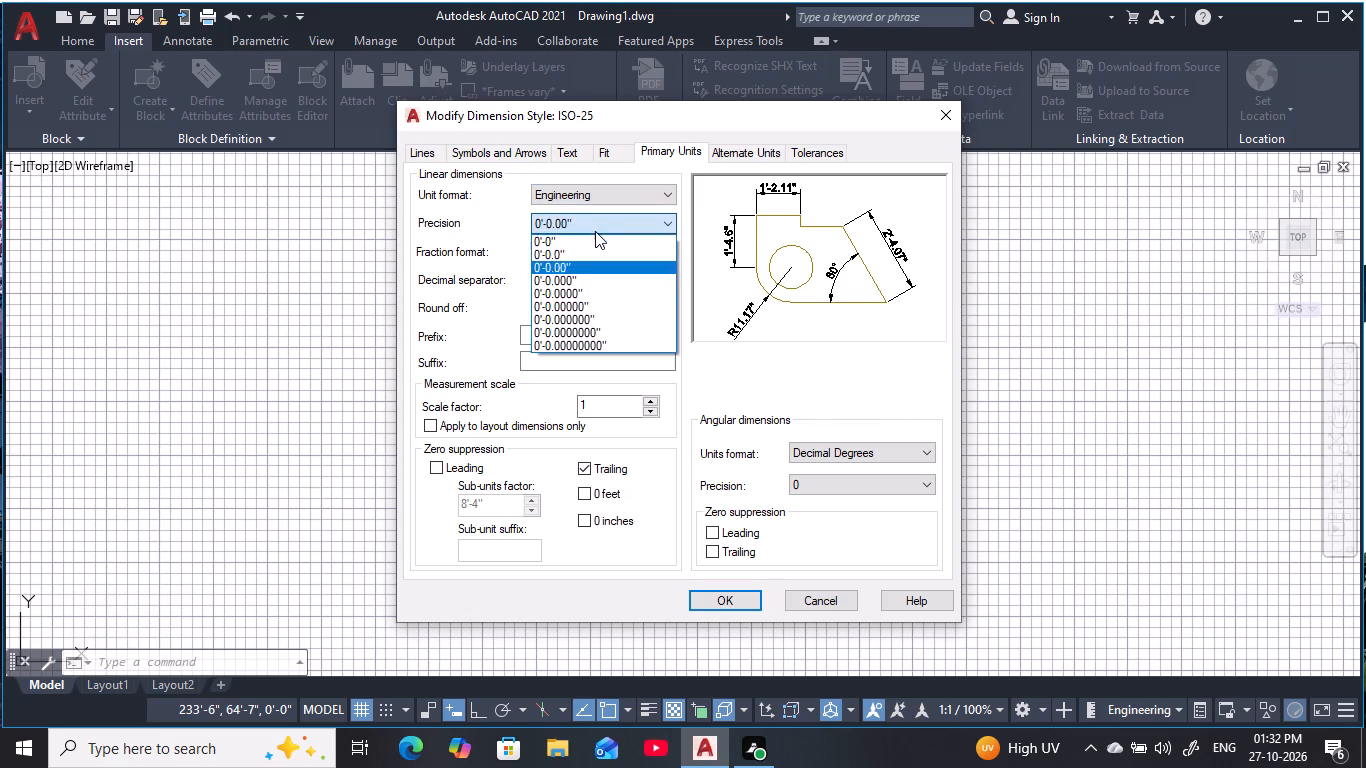
pyautogui.click(592, 237)
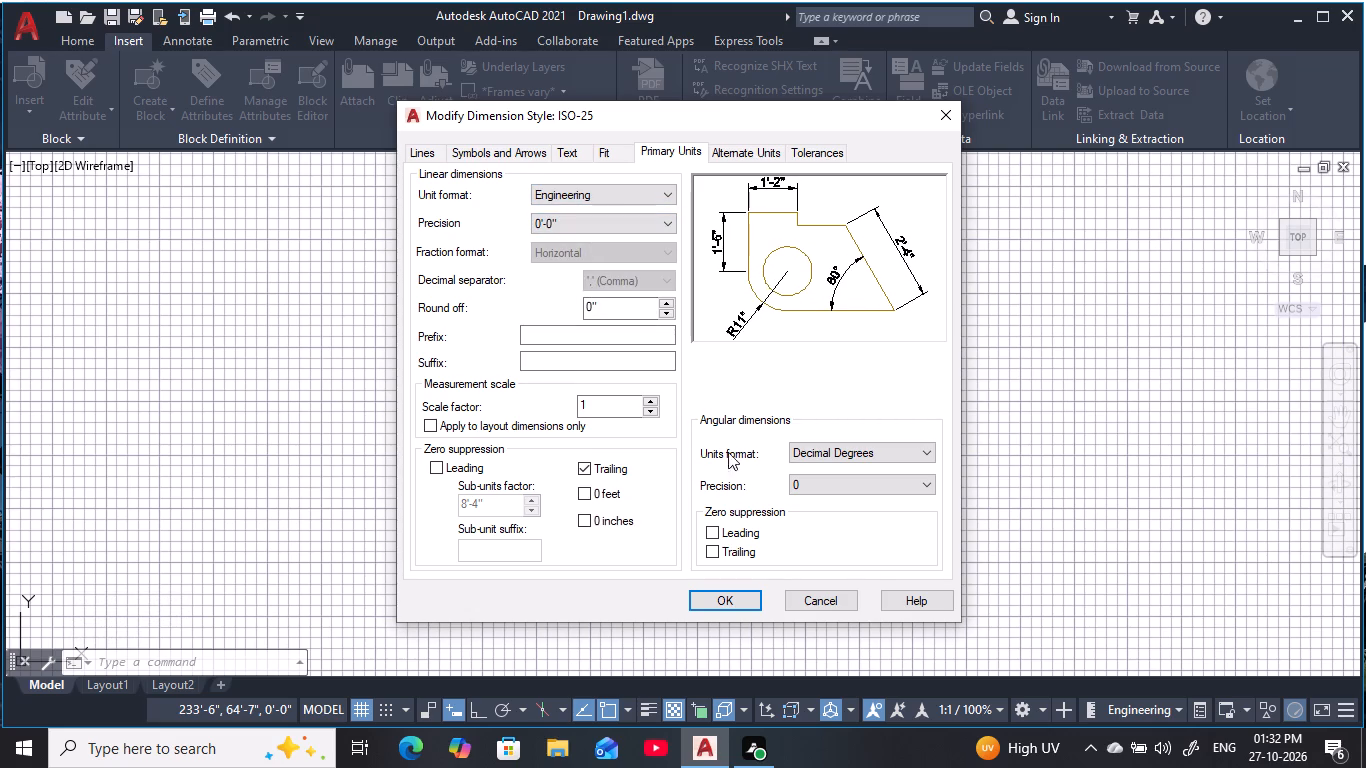
# Set the ISO-25 dimension style's text height to 9 and its arrow size to 4.5 inches.
pyautogui.click(566, 149)
pyautogui.moveTo(646, 294); pyautogui.dragTo(647, 294)
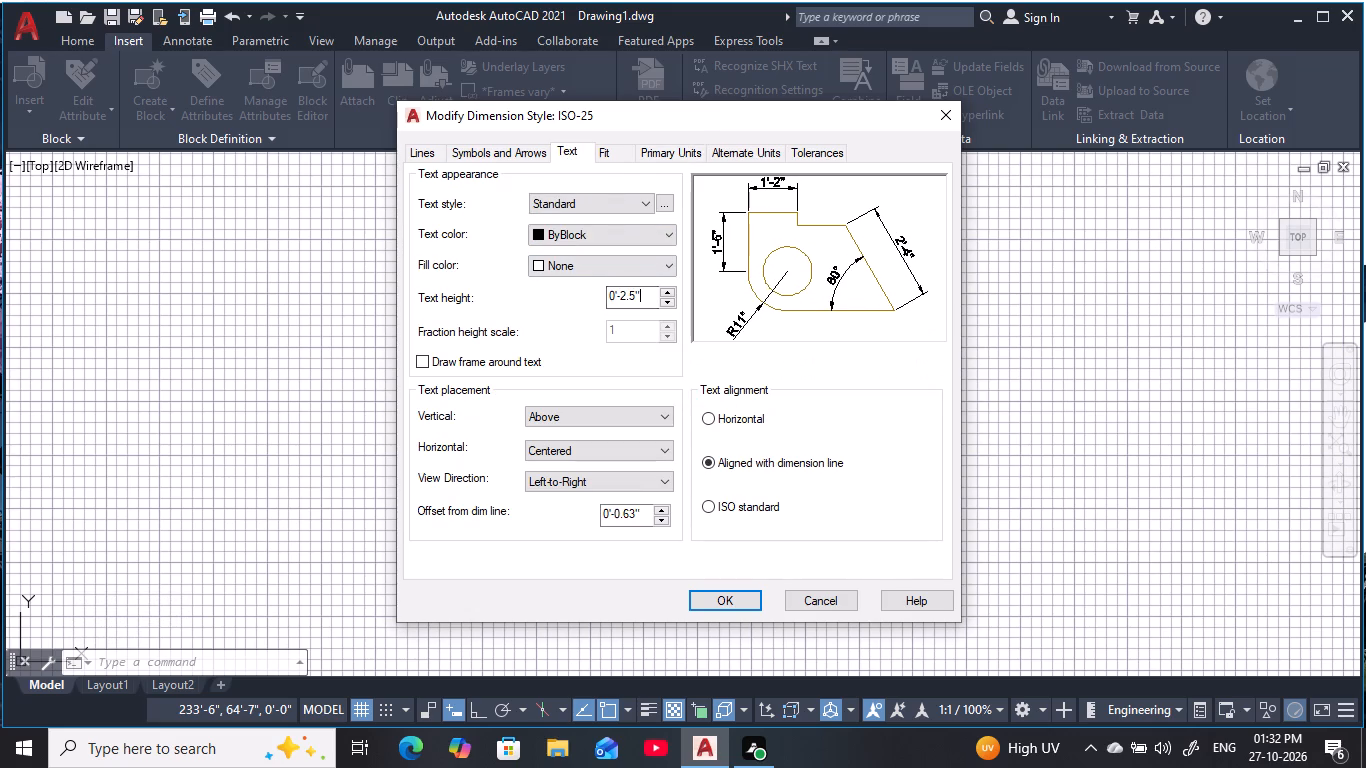
pyautogui.moveTo(647, 294); pyautogui.dragTo(538, 296)
pyautogui.press('9')
pyautogui.click(531, 152)
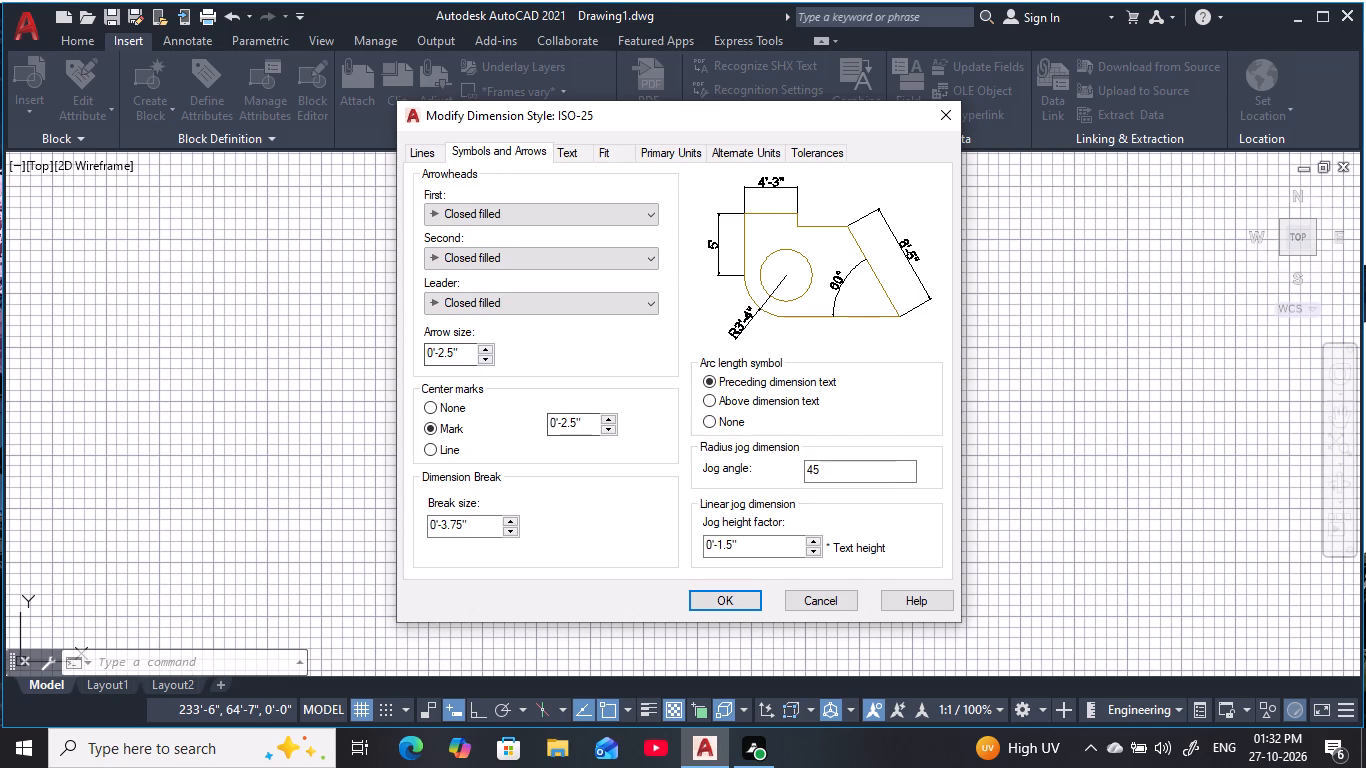
pyautogui.moveTo(471, 352); pyautogui.dragTo(362, 346)
pyautogui.write('4.5')
pyautogui.press('Return')
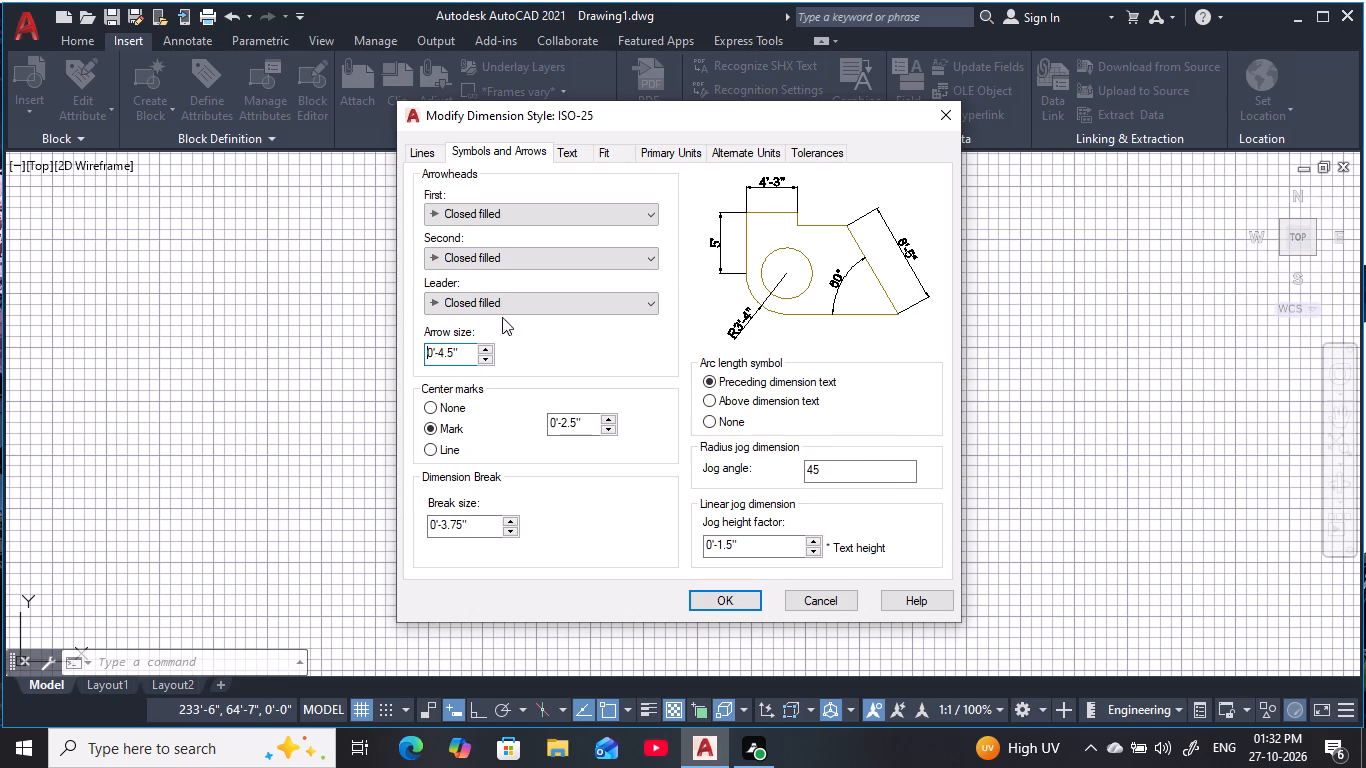
pyautogui.click(723, 607)
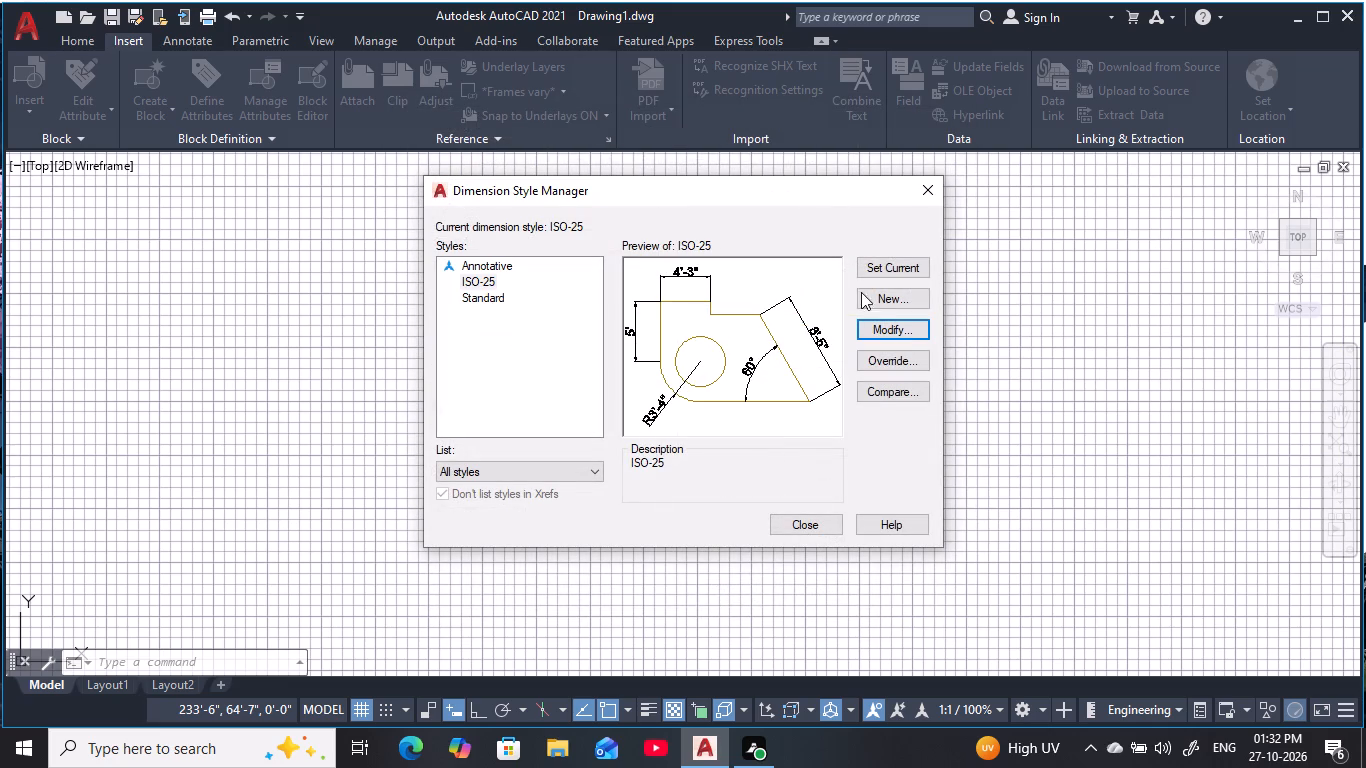
# Make ISO-25 the current dimension style and close the Dimension Style Manager.
pyautogui.click(881, 267)
pyautogui.click(820, 531)
pyautogui.press('Escape')
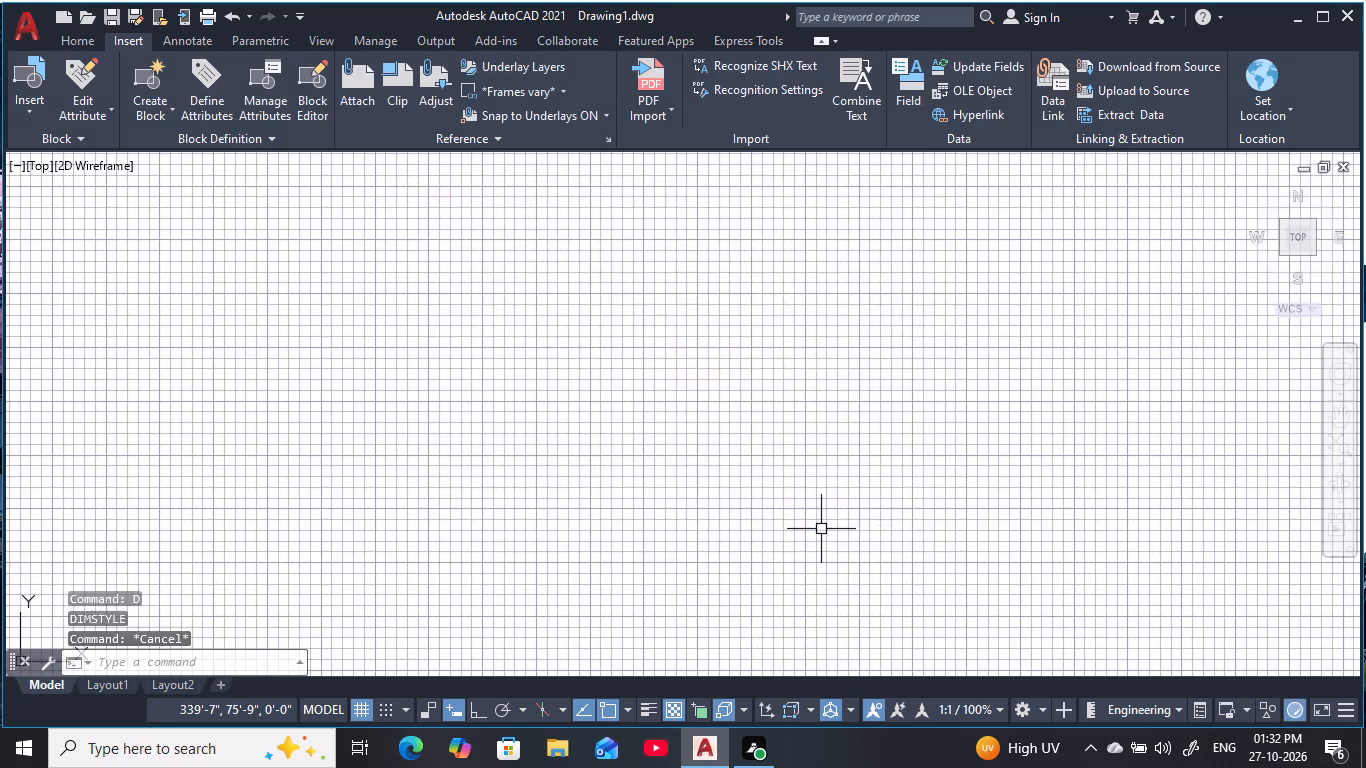
pyautogui.press('Escape')
pyautogui.press('Escape')
pyautogui.press('Escape')
pyautogui.press('Escape')
pyautogui.press('Escape')
pyautogui.press('Escape')
pyautogui.press('Escape')
pyautogui.press('Escape')
pyautogui.press('Escape')
pyautogui.press('Escape')
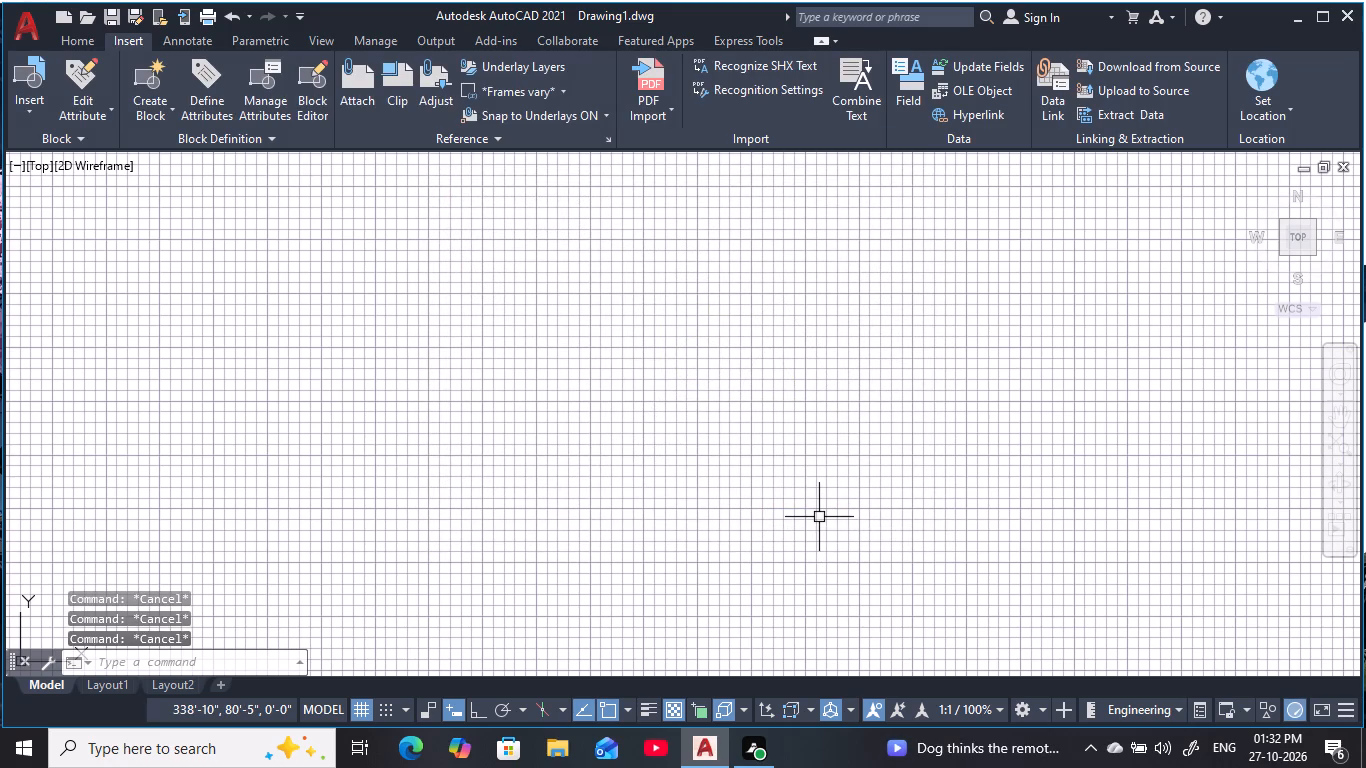
pyautogui.press('Escape')
pyautogui.press('Escape')
pyautogui.press('Escape')
# Turn off the grid display in the drawing area.
pyautogui.press('F7')
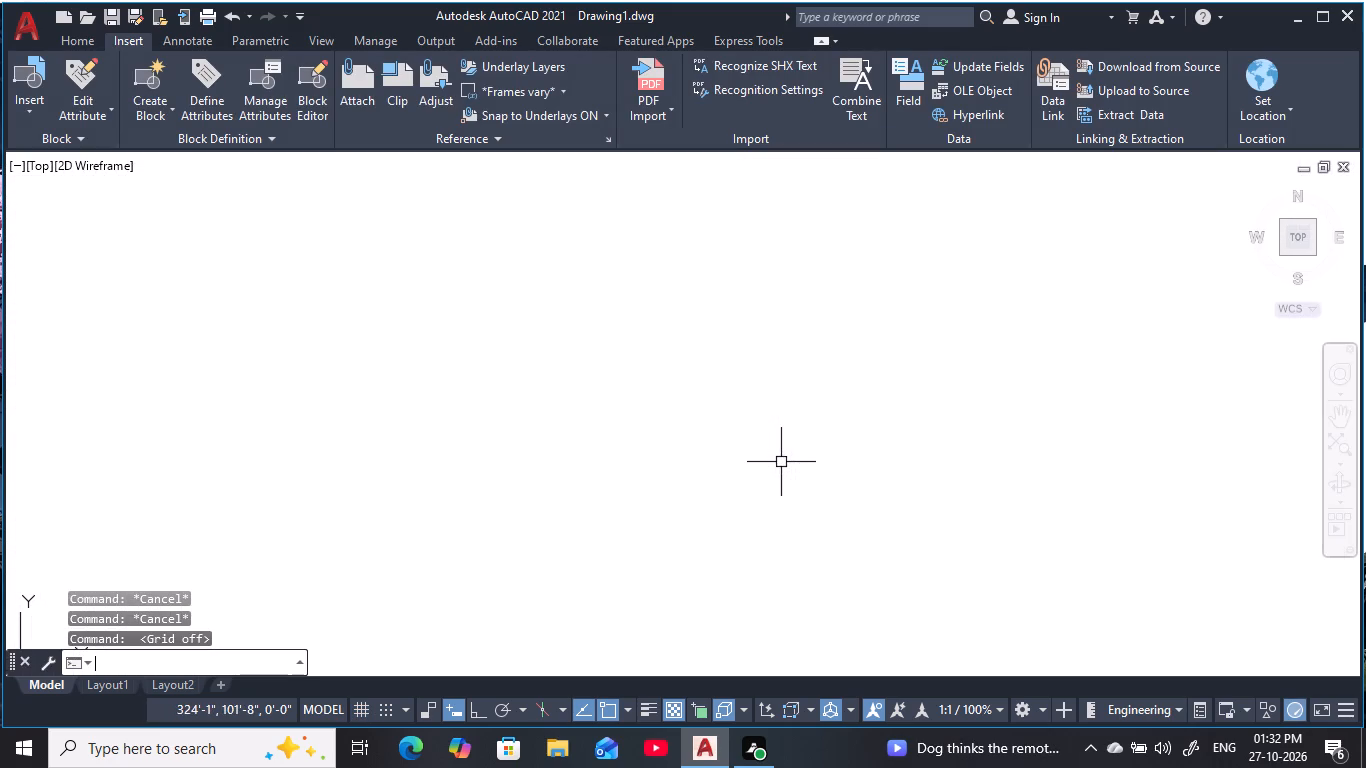
pyautogui.press('Escape')
pyautogui.press('Escape')
pyautogui.press('Escape')
pyautogui.press('Escape')
pyautogui.press('Escape')
# Switch to the Home ribbon and minimize the ribbon until only its tab names are shown.
pyautogui.click(70, 35)
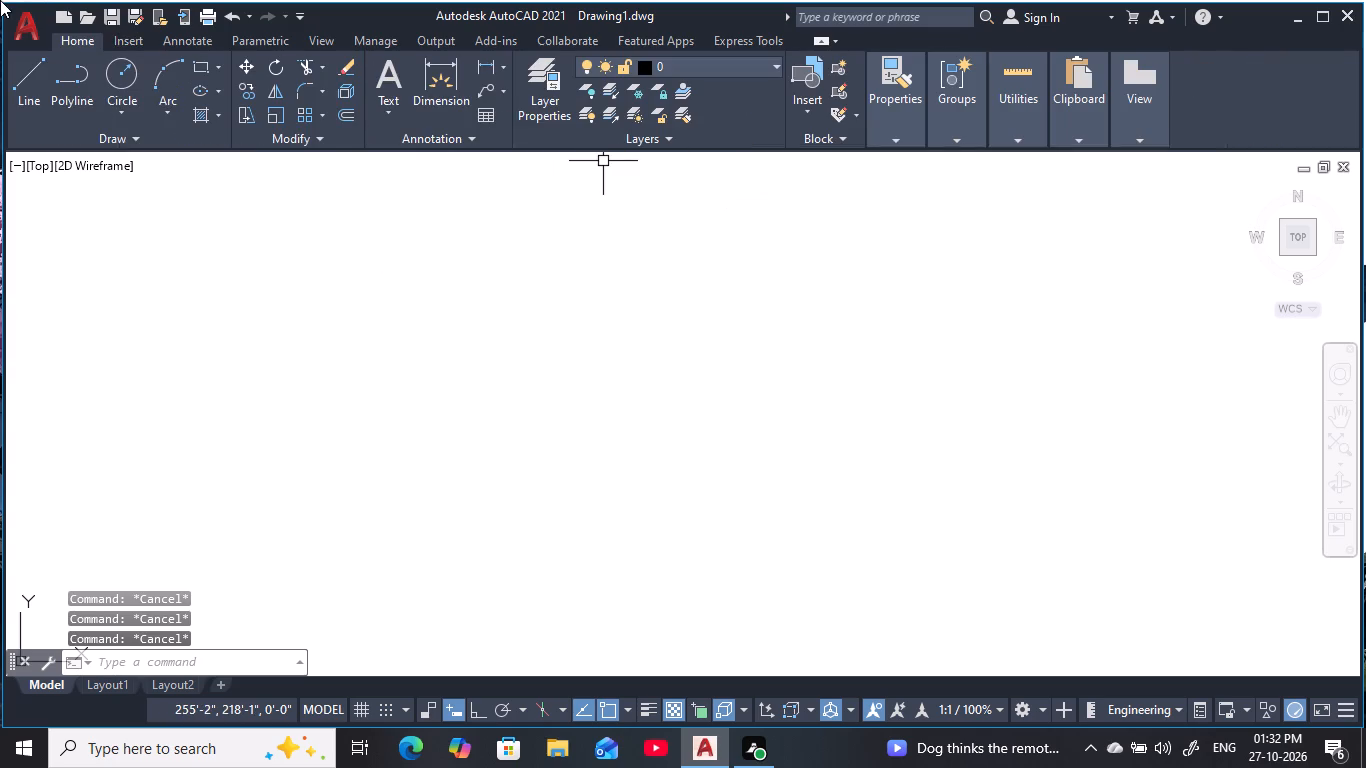
pyautogui.doubleClick(80, 43)
pyautogui.press('Escape')
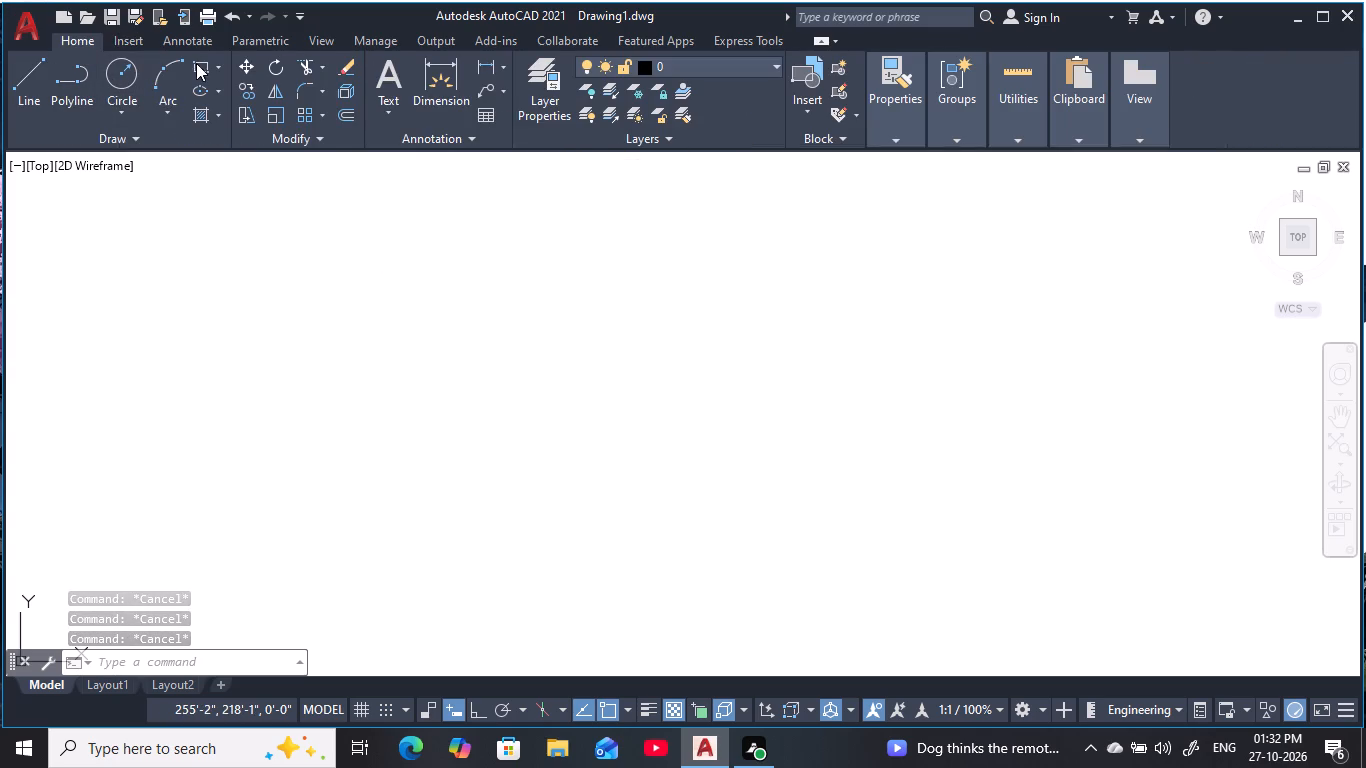
pyautogui.press('Escape')
pyautogui.press('Escape')
pyautogui.press('Escape')
pyautogui.doubleClick(94, 45)
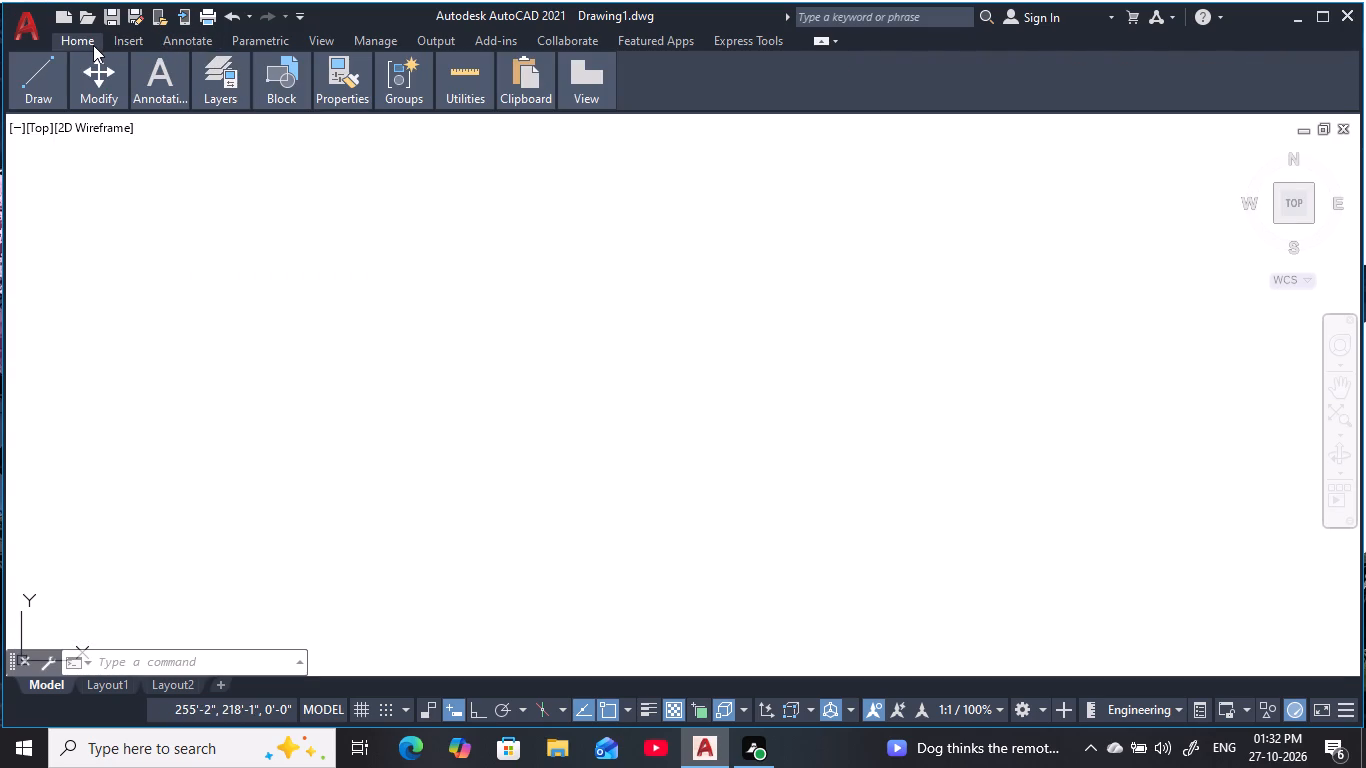
pyautogui.click(92, 45)
pyautogui.click(92, 45)
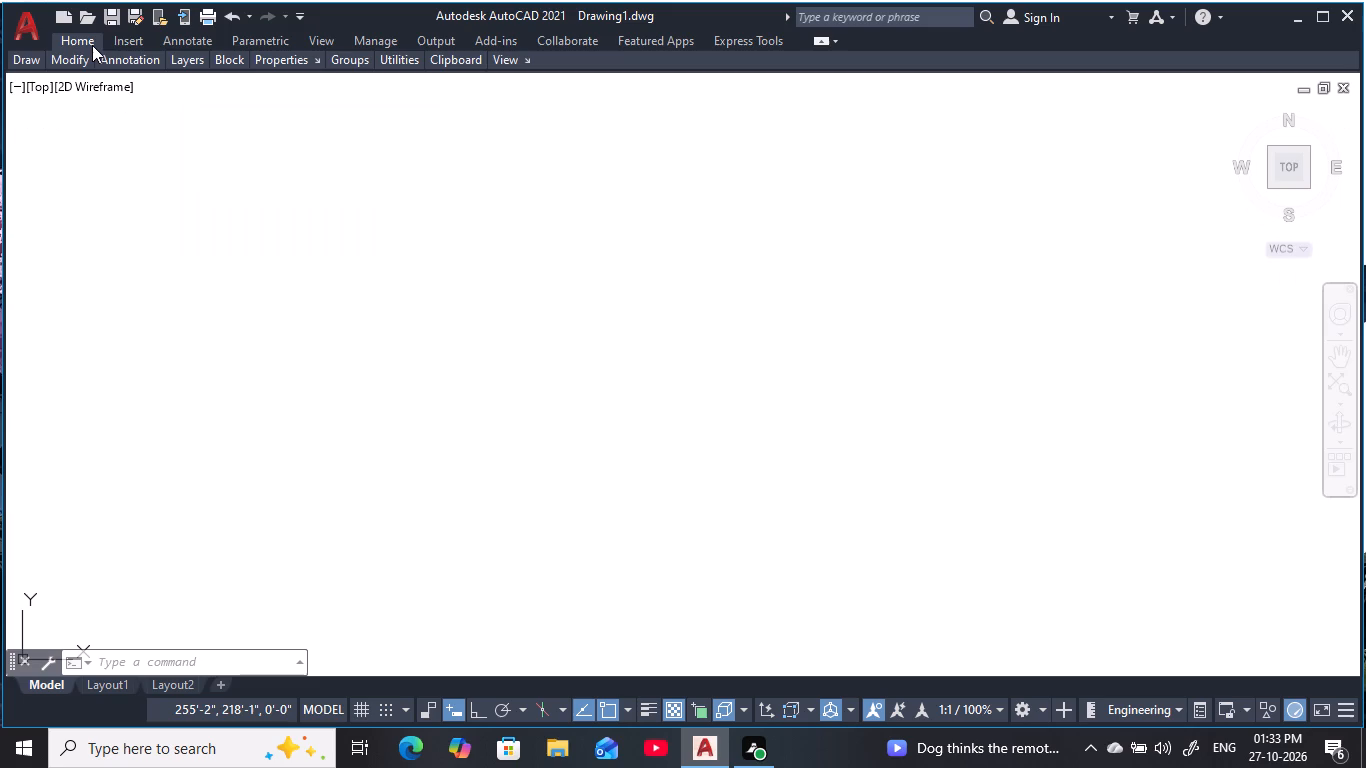
pyautogui.doubleClick(86, 45)
pyautogui.doubleClick(73, 42)
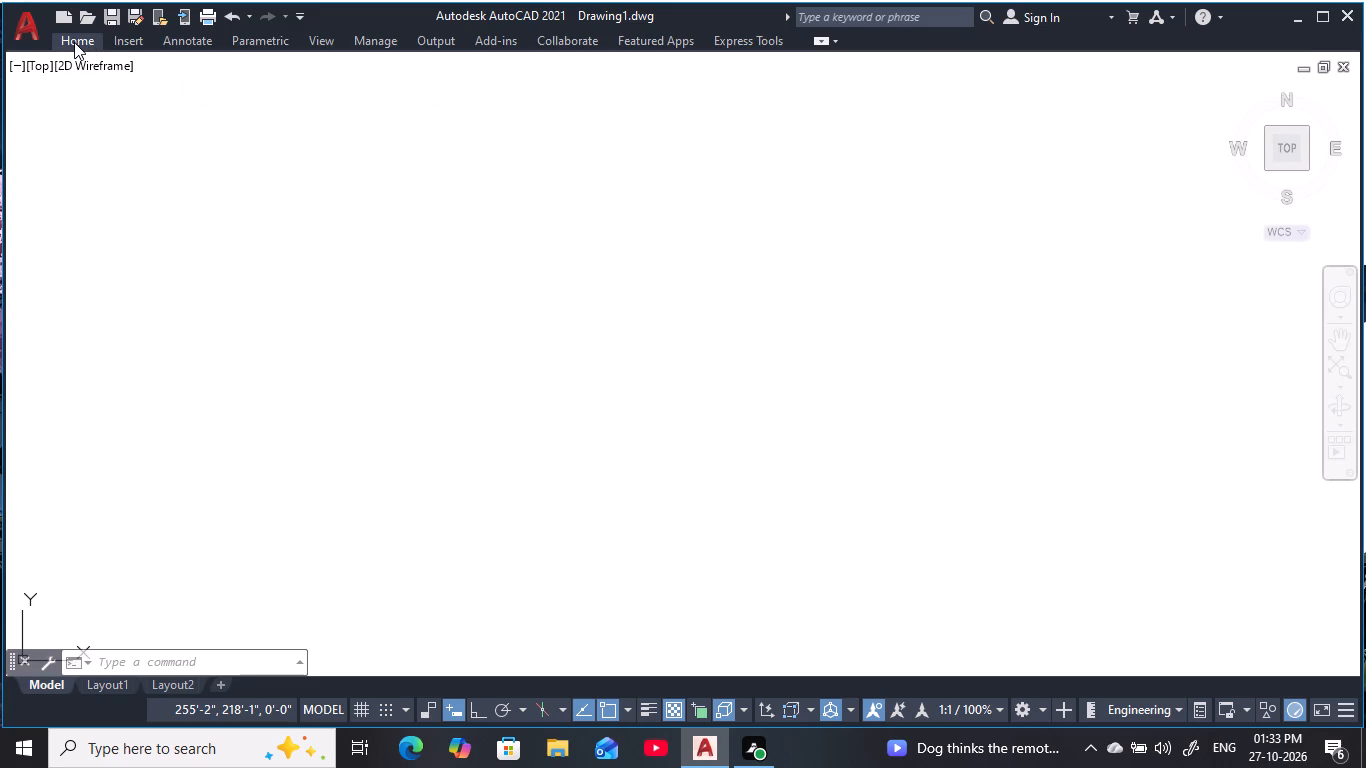
# Restore the minimized ribbon to its full display with all Home tools shown.
pyautogui.doubleClick(74, 42)
pyautogui.click(77, 39)
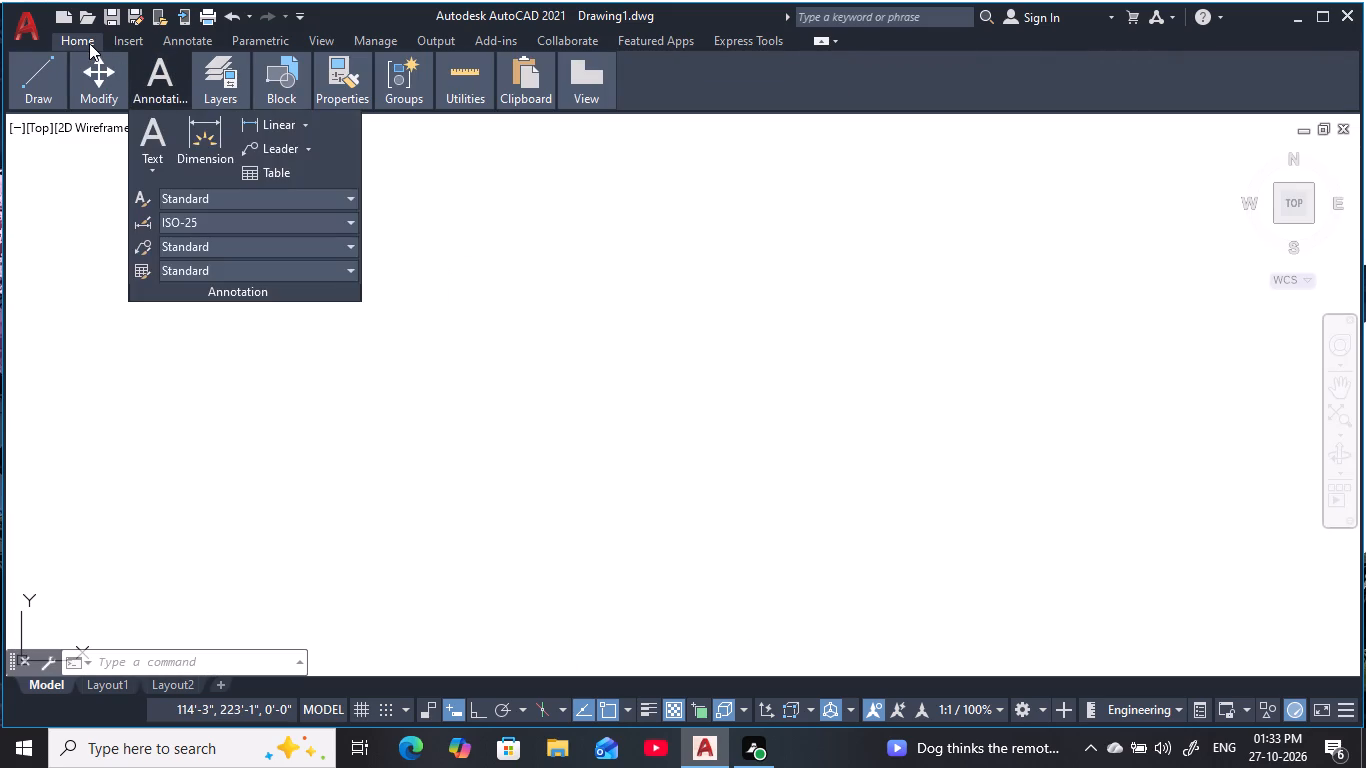
pyautogui.doubleClick(89, 43)
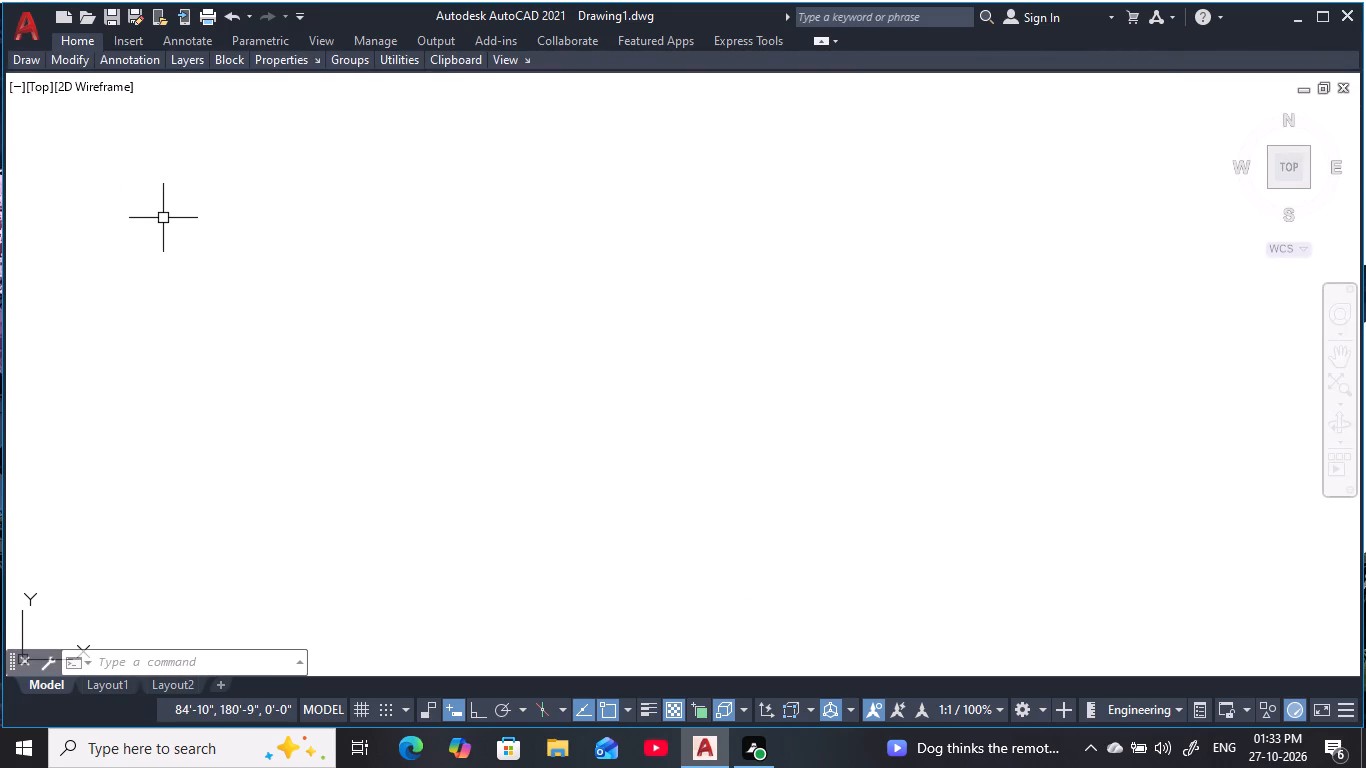
pyautogui.click(61, 39)
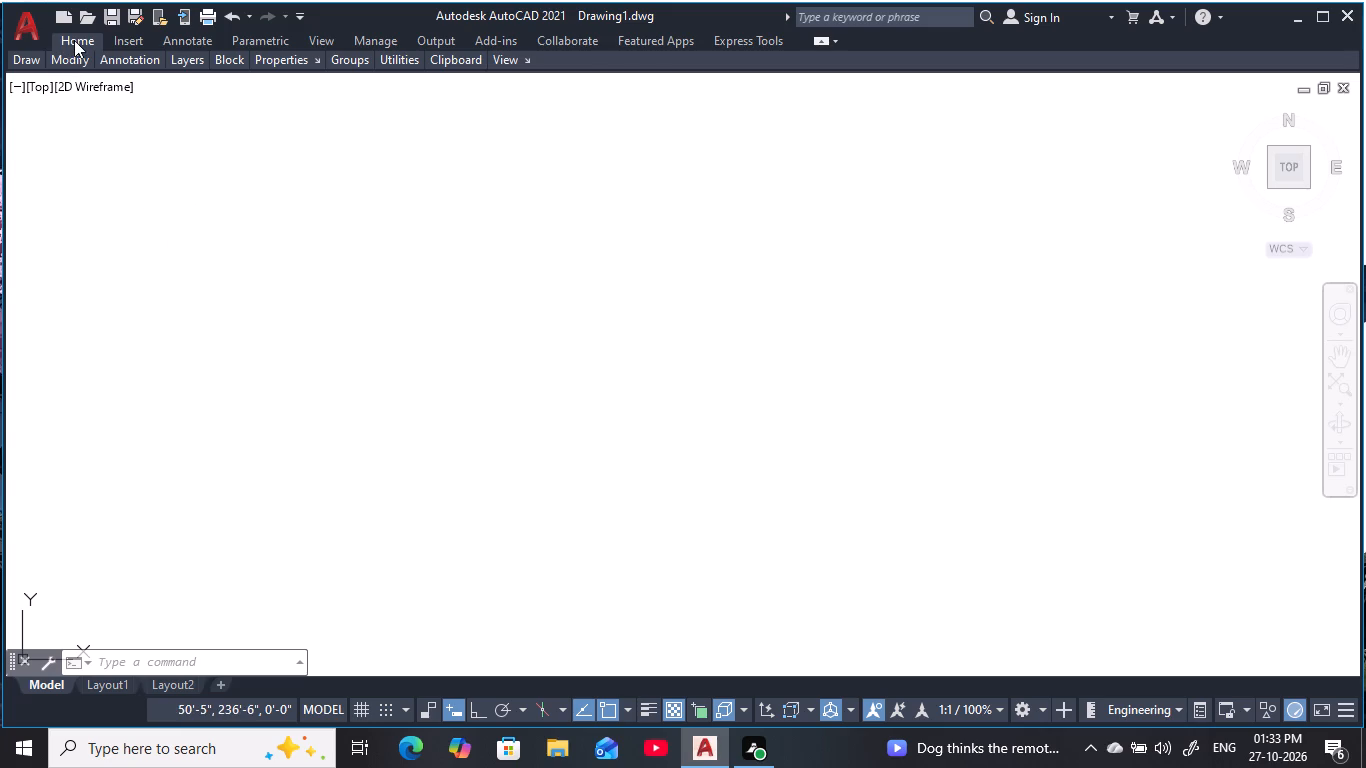
pyautogui.doubleClick(74, 40)
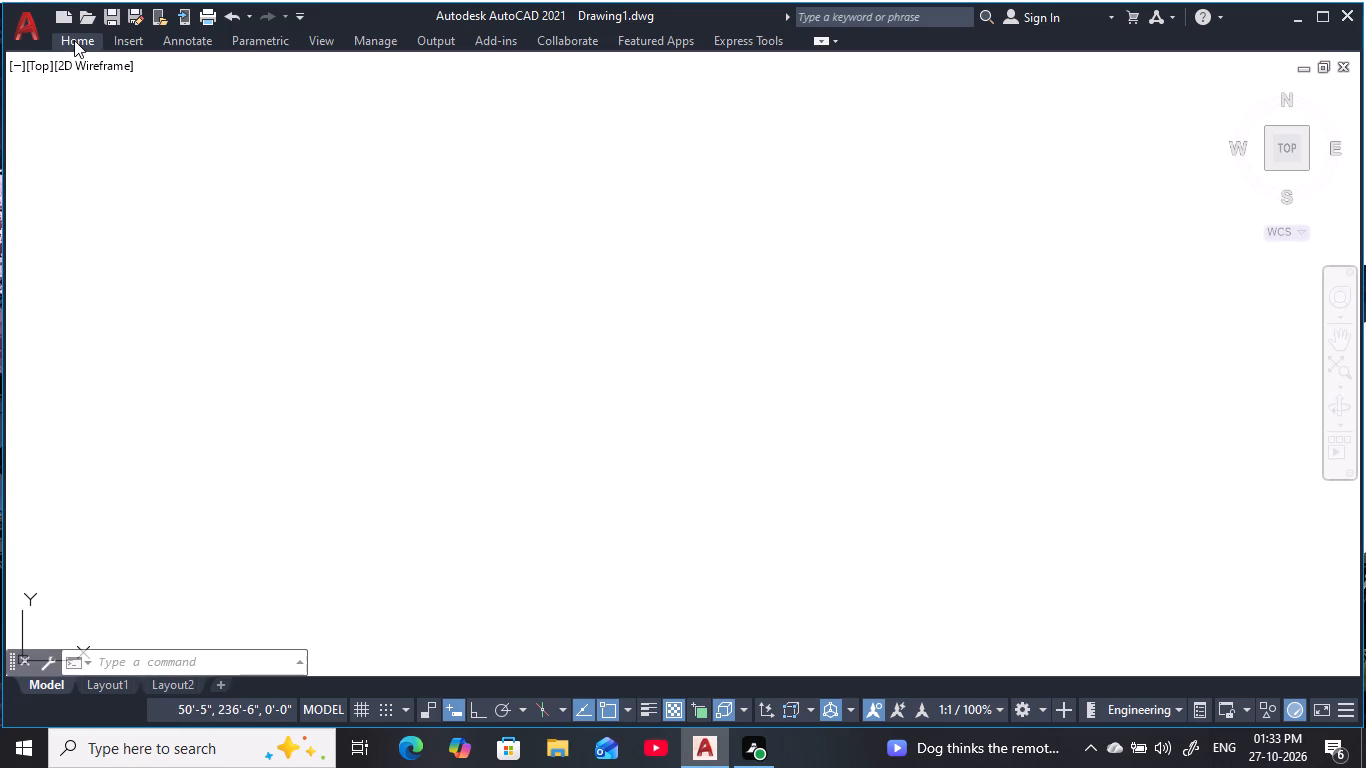
pyautogui.doubleClick(74, 40)
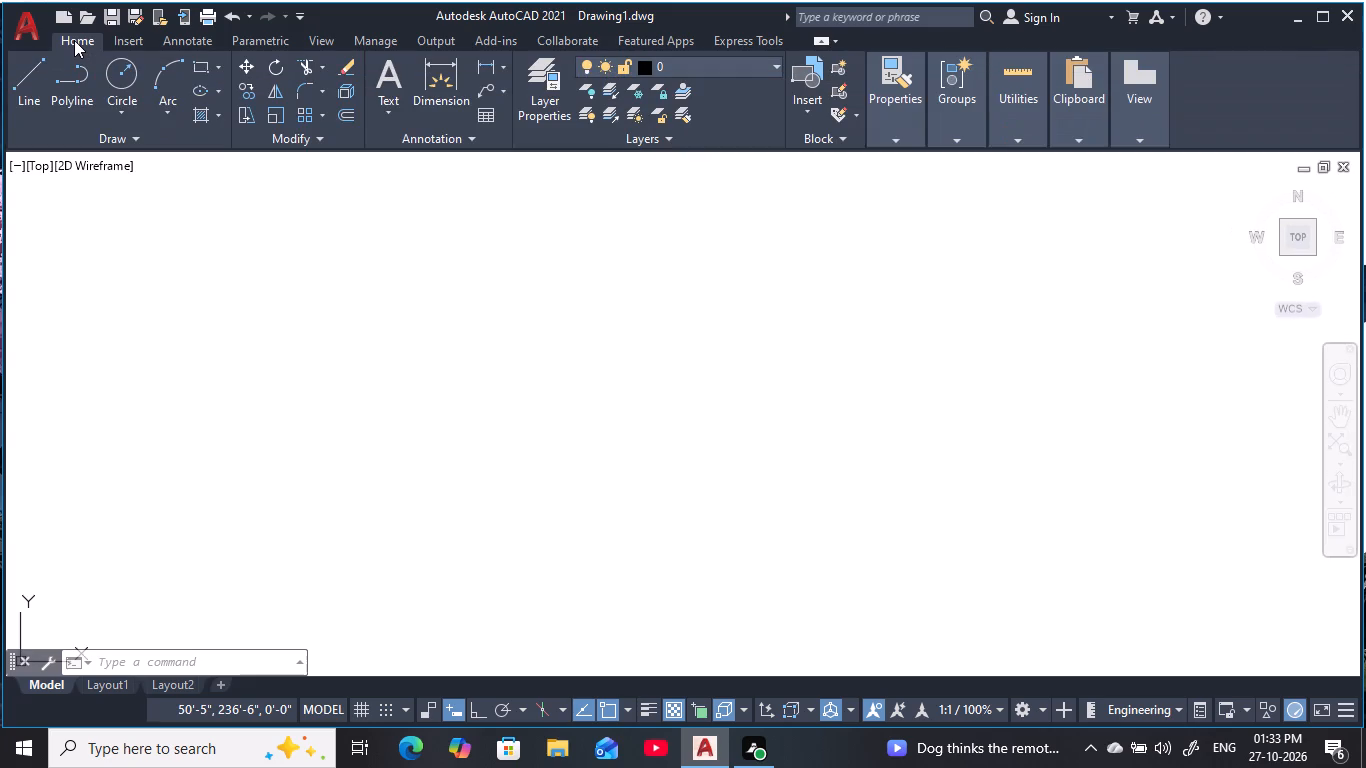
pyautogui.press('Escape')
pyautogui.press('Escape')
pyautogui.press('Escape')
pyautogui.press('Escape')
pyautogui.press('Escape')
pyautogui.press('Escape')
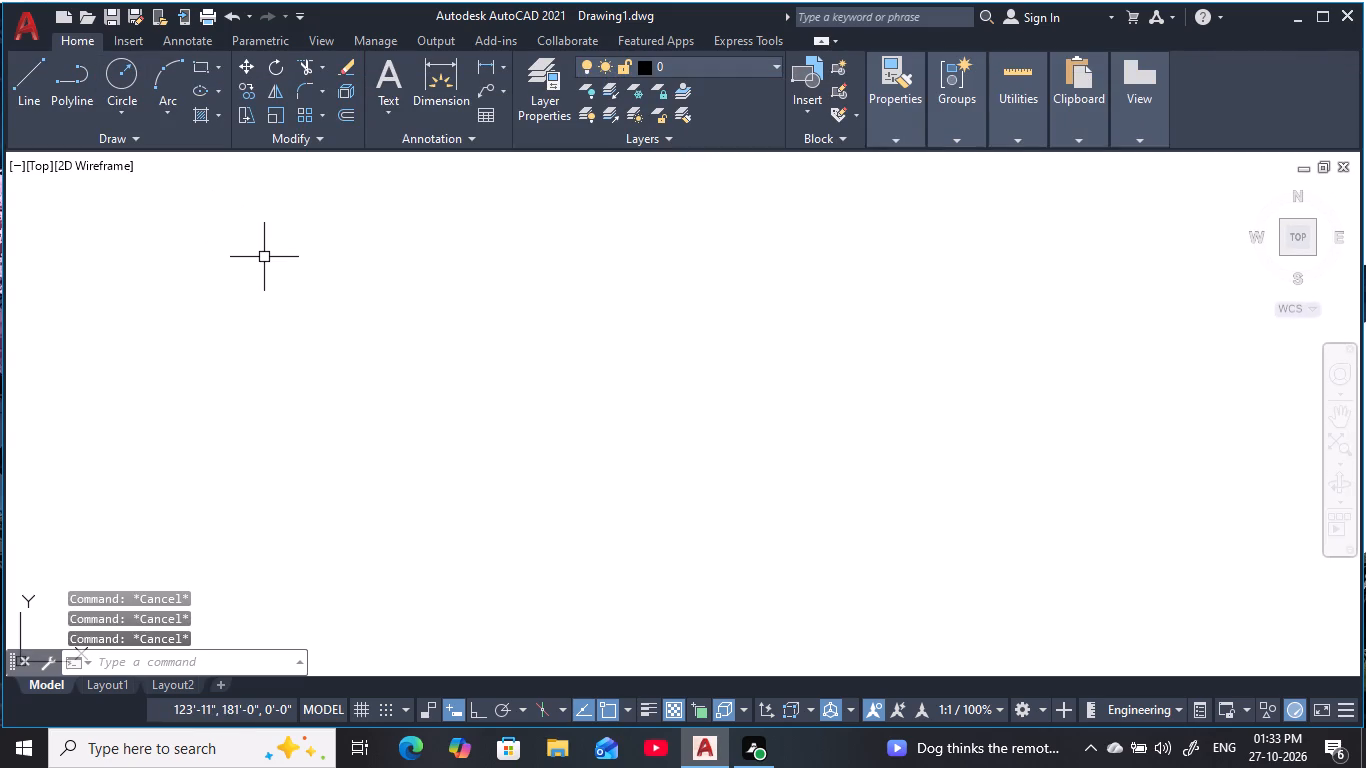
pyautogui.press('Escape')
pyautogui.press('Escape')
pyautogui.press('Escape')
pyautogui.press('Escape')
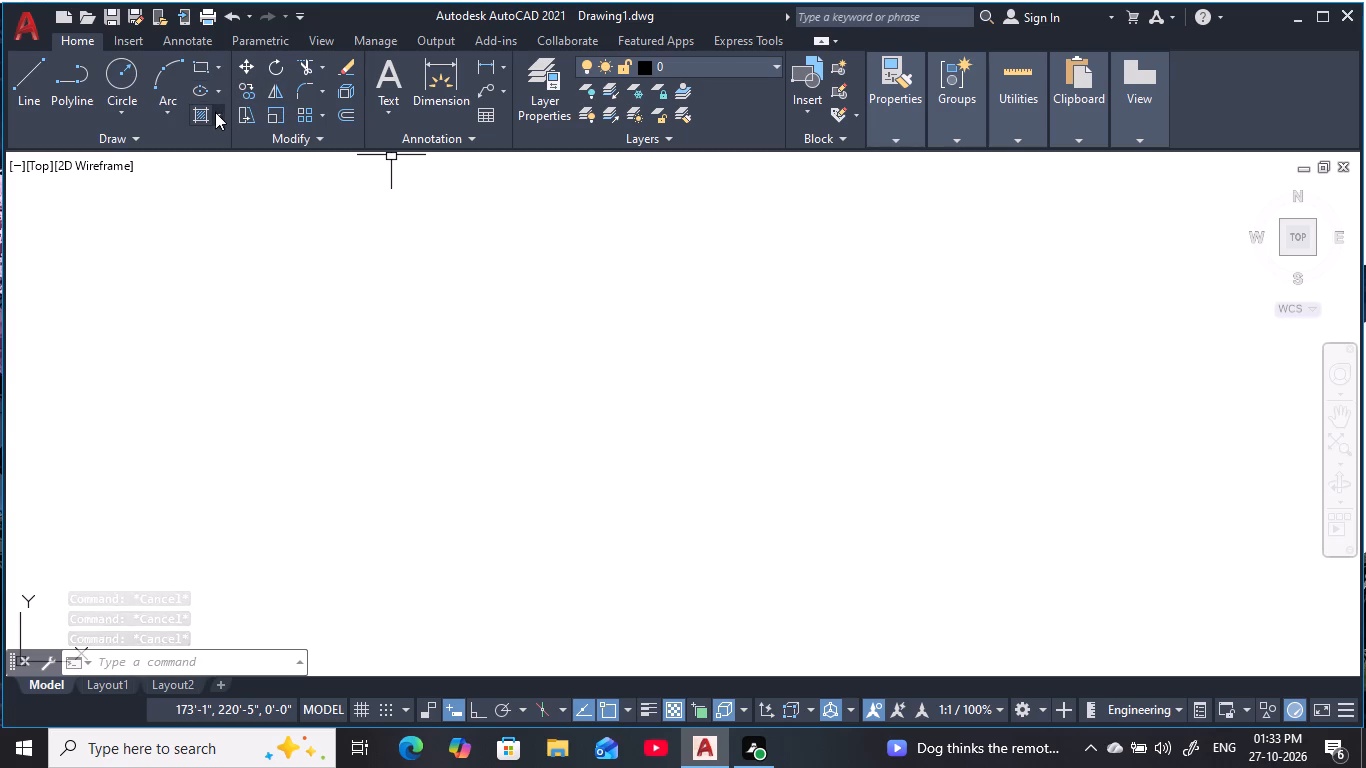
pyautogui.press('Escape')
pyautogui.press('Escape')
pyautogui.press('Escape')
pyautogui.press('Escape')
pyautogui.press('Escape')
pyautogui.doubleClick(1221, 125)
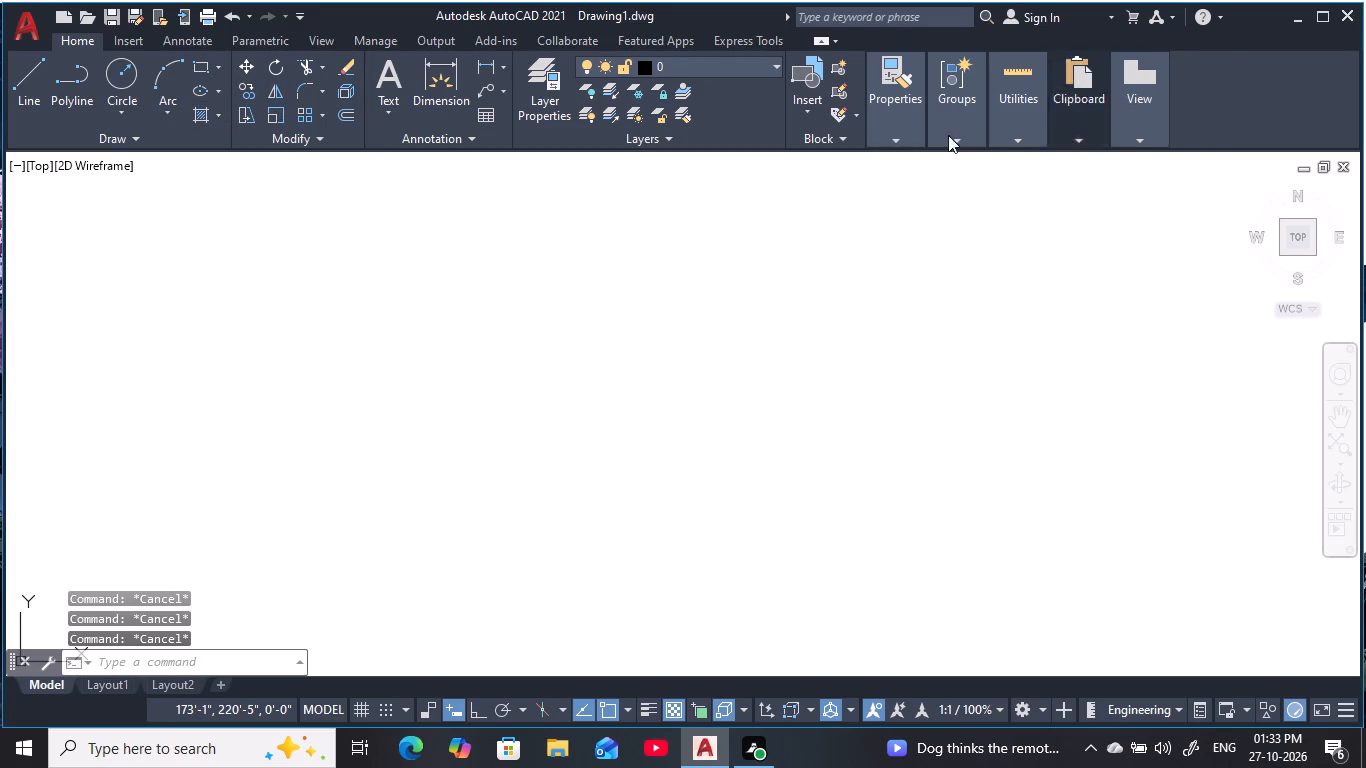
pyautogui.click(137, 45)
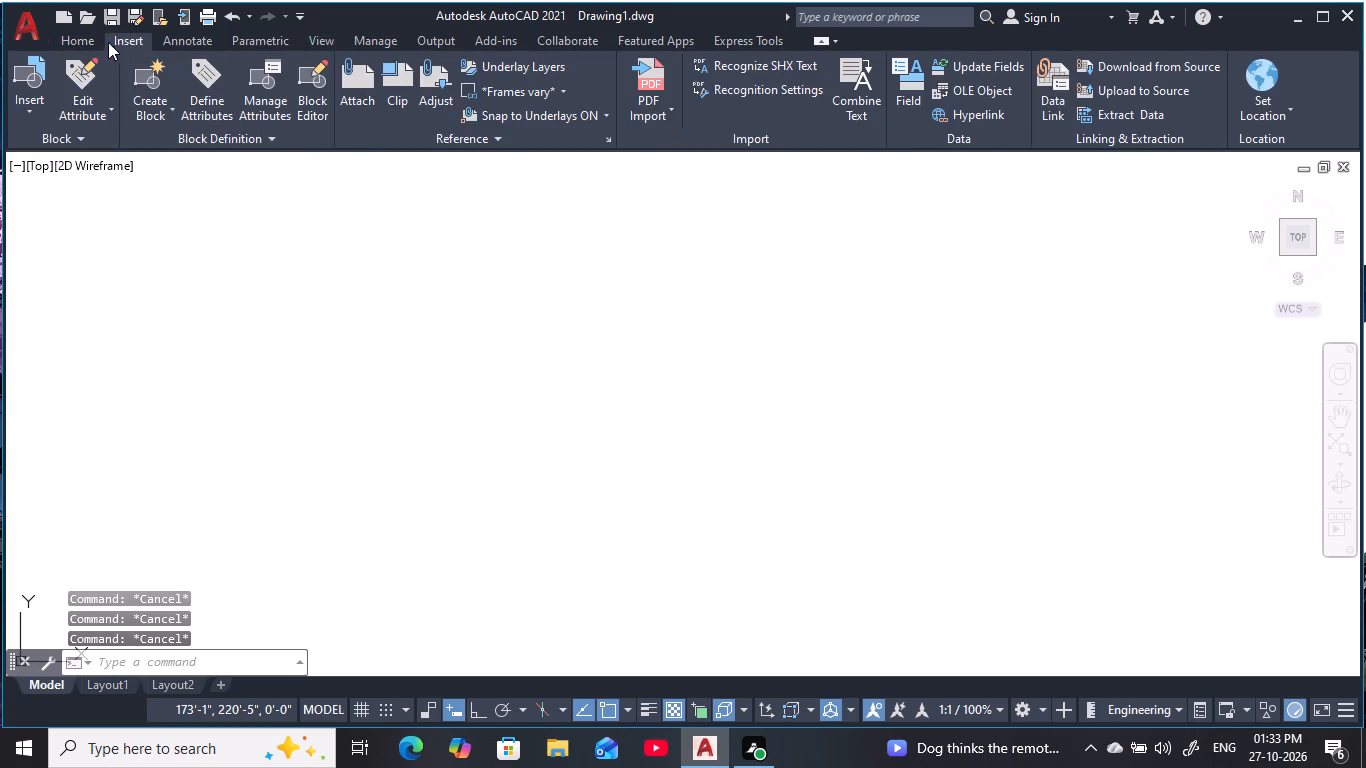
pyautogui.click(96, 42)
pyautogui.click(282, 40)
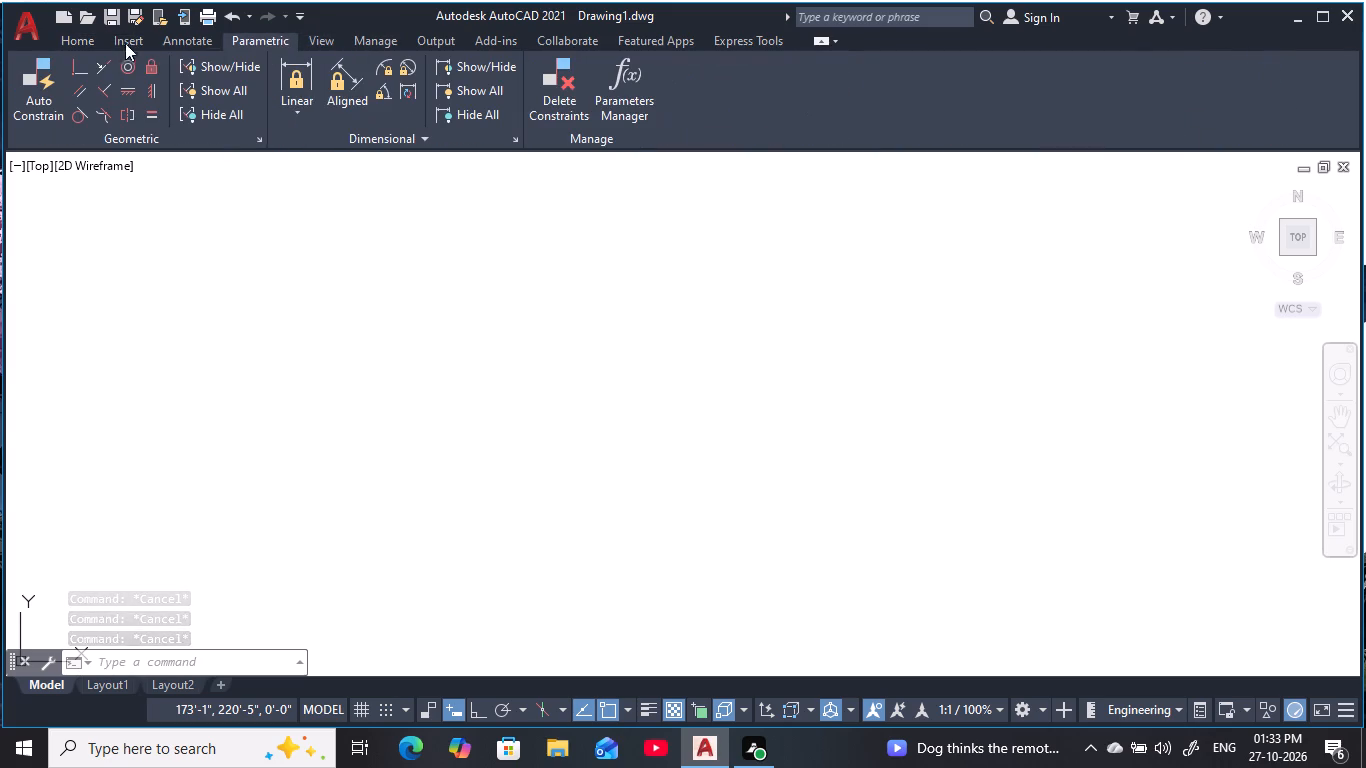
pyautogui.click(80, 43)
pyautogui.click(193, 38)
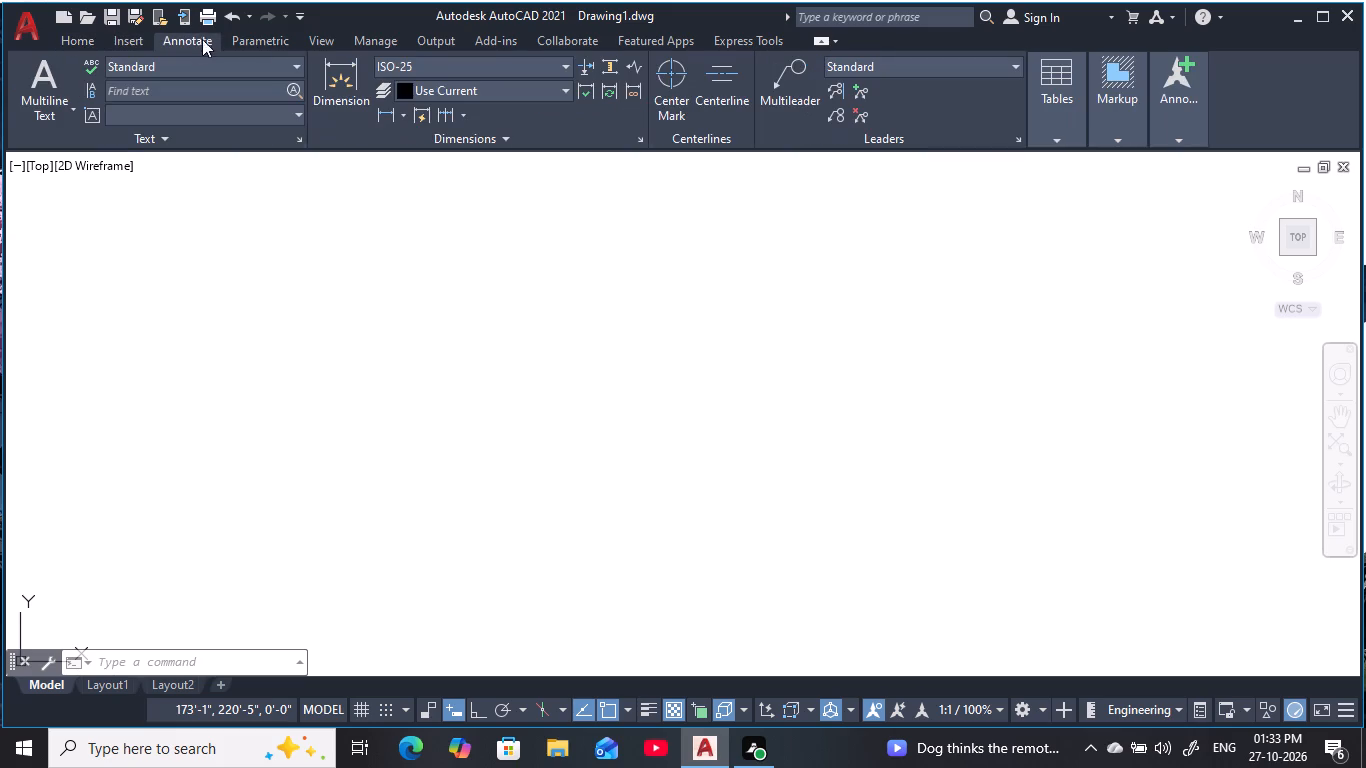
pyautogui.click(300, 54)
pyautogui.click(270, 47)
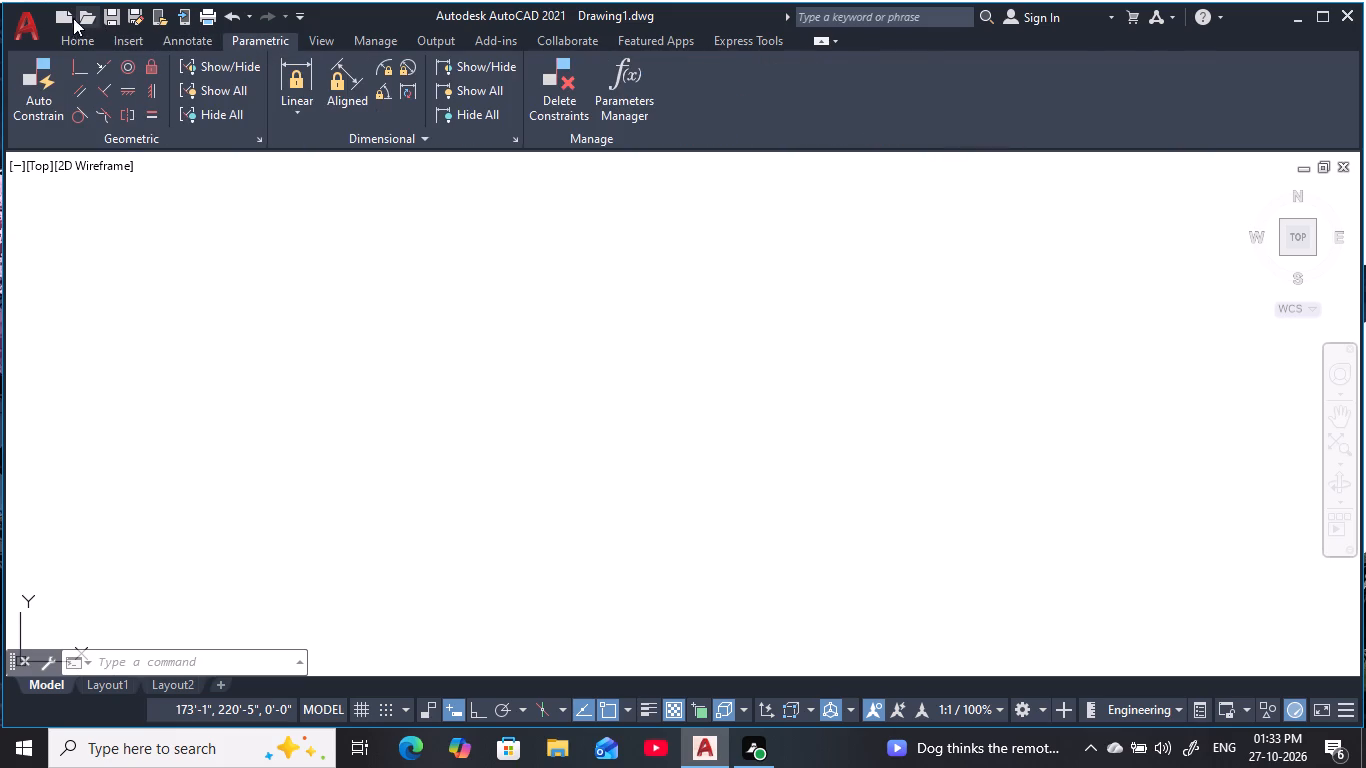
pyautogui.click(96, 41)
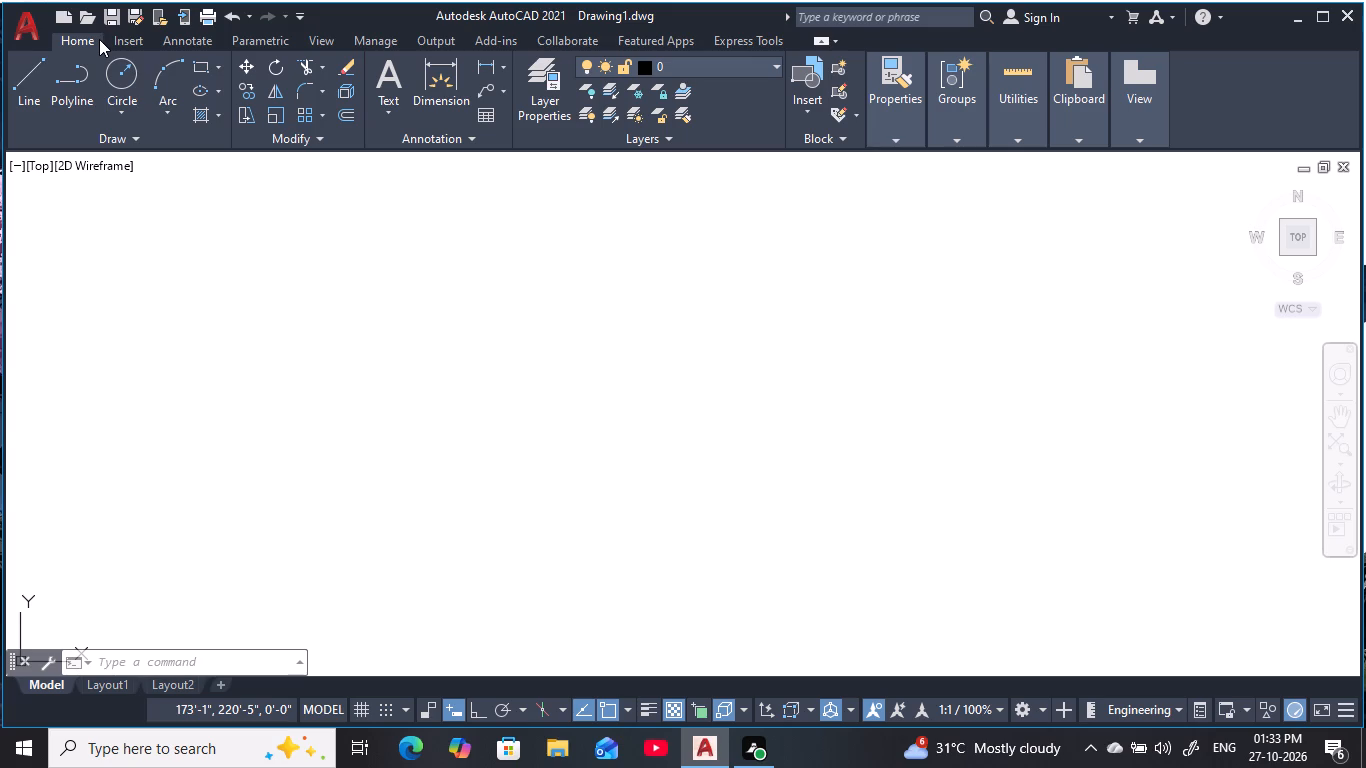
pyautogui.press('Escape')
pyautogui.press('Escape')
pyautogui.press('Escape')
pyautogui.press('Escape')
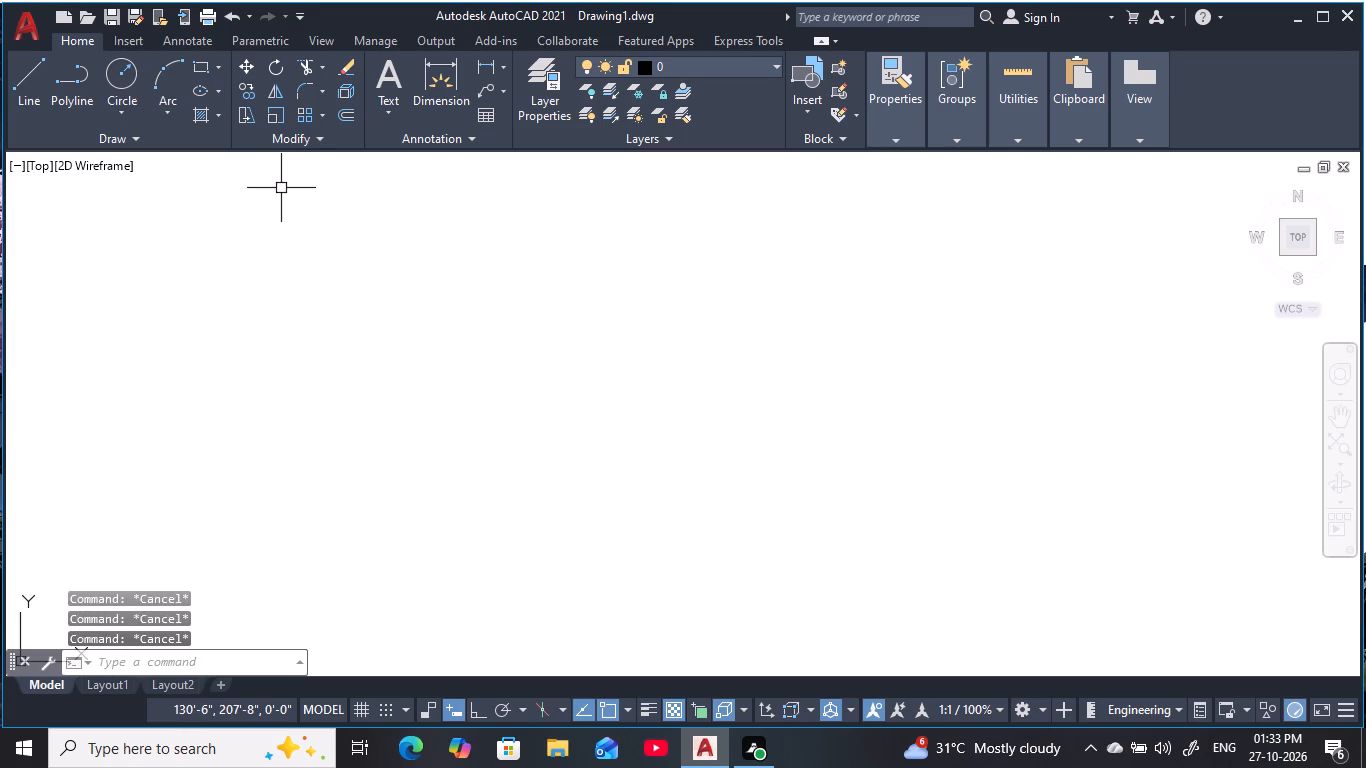
# Draw a horizontal construction line (XLINE) through a point at about Y 51'-9", low in the drawing.
pyautogui.press('x')
pyautogui.press('l')
pyautogui.press('space')
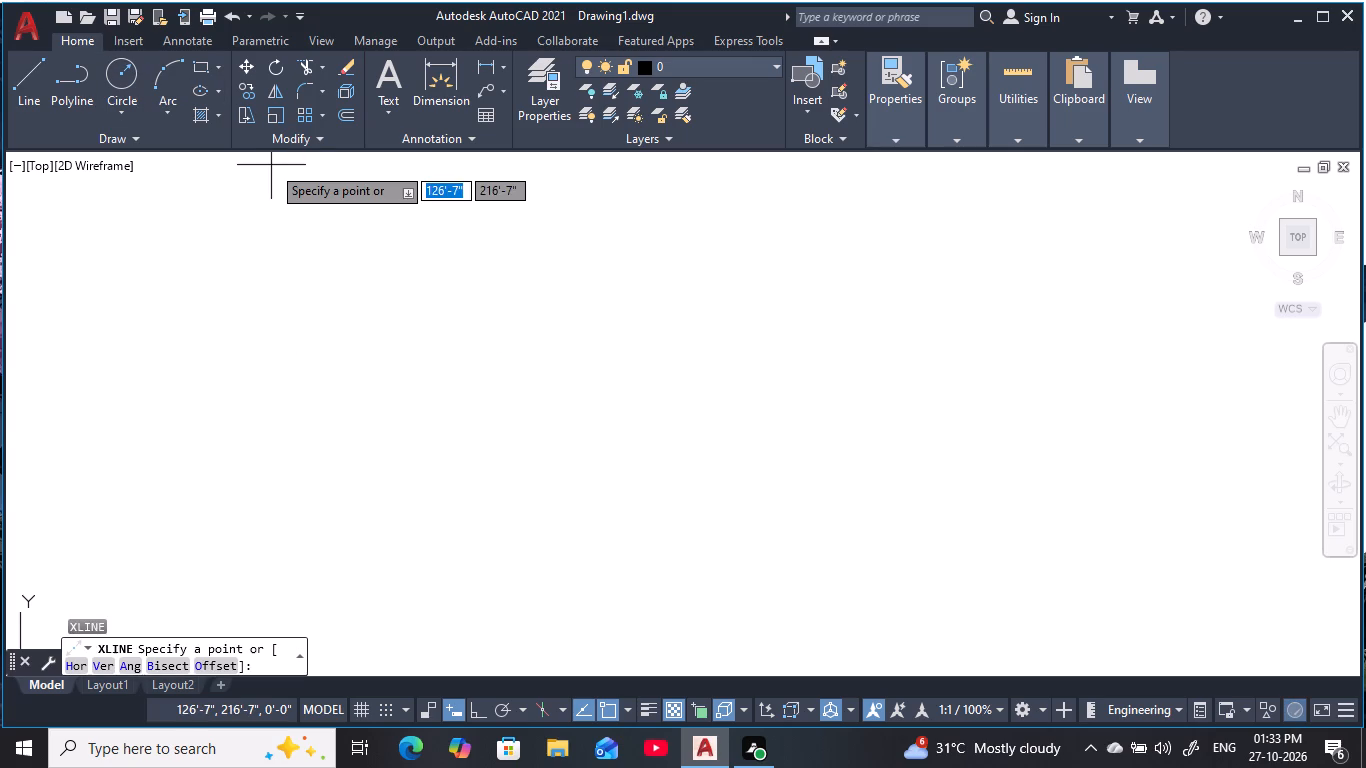
pyautogui.write('h')
pyautogui.press('space')
pyautogui.click(566, 591)
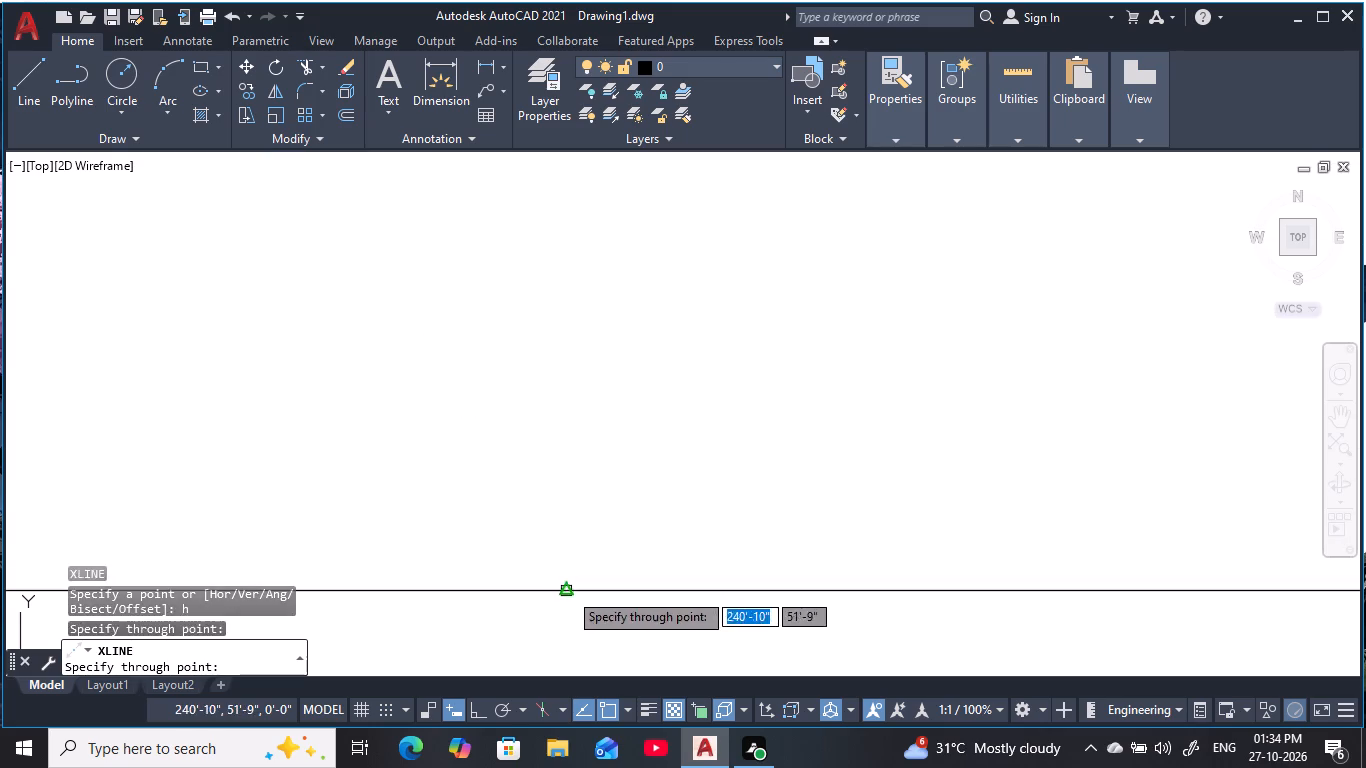
pyautogui.press('Escape')
pyautogui.press('Escape')
pyautogui.press('Escape')
pyautogui.press('Escape')
pyautogui.press('Escape')
# Draw a vertical construction line (XLINE) crossing the horizontal one, well left of the drawing's middle.
pyautogui.press('x')
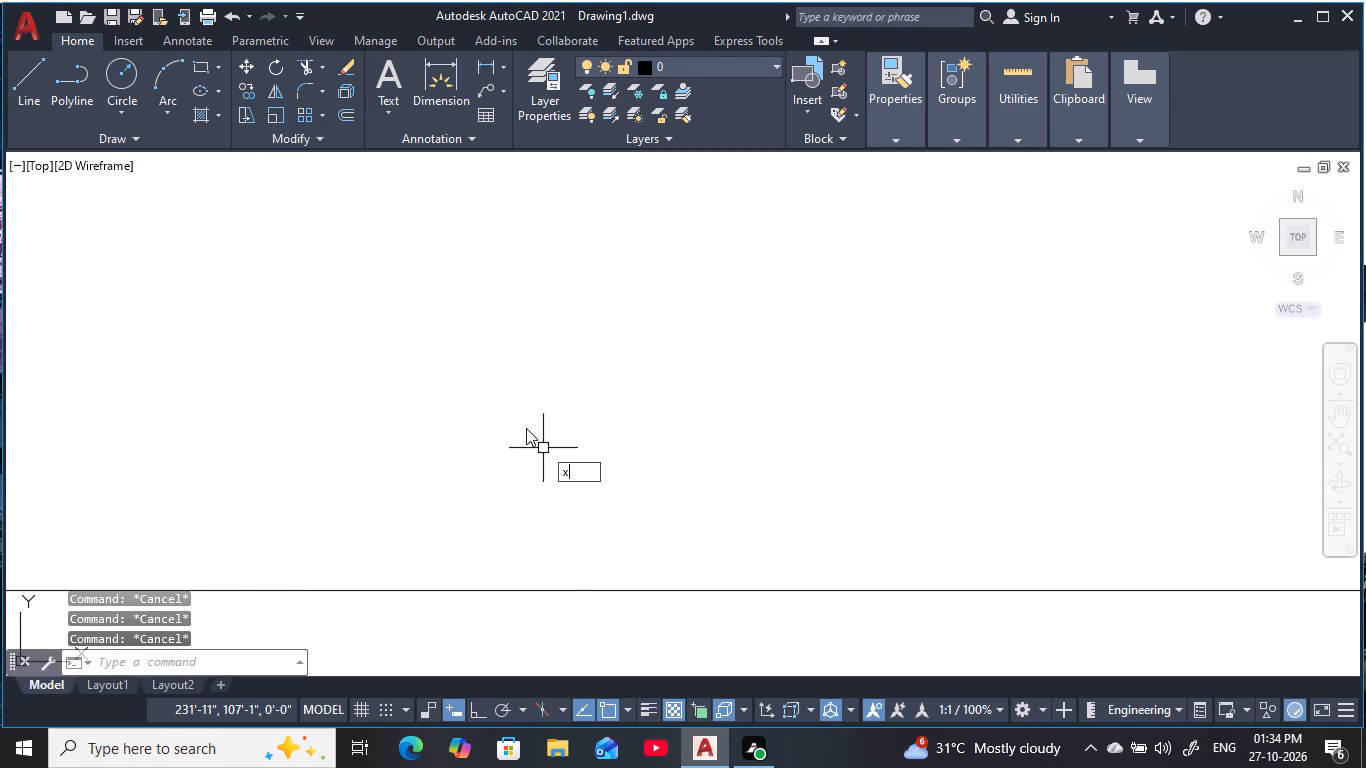
pyautogui.press('l')
pyautogui.press('space')
pyautogui.press('v')
pyautogui.press('space')
pyautogui.click(362, 500)
pyautogui.press('Escape')
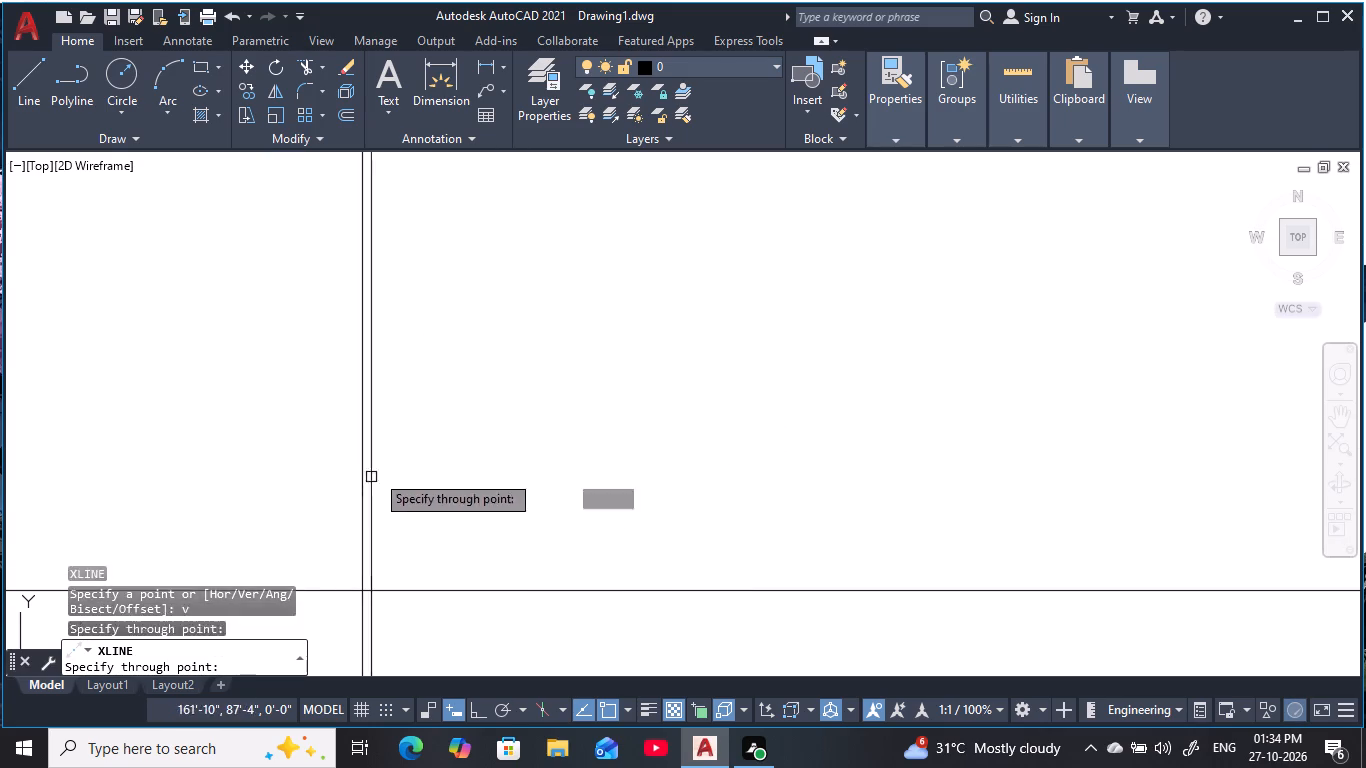
pyautogui.press('Escape')
pyautogui.press('Escape')
# Offset the vertical construction line 3' to its right.
pyautogui.scroll(1, 445, 393)
pyautogui.moveTo(445, 393); pyautogui.dragTo(444, 384, button='middle')
pyautogui.press('Escape')
pyautogui.press('Escape')
pyautogui.press('Escape')
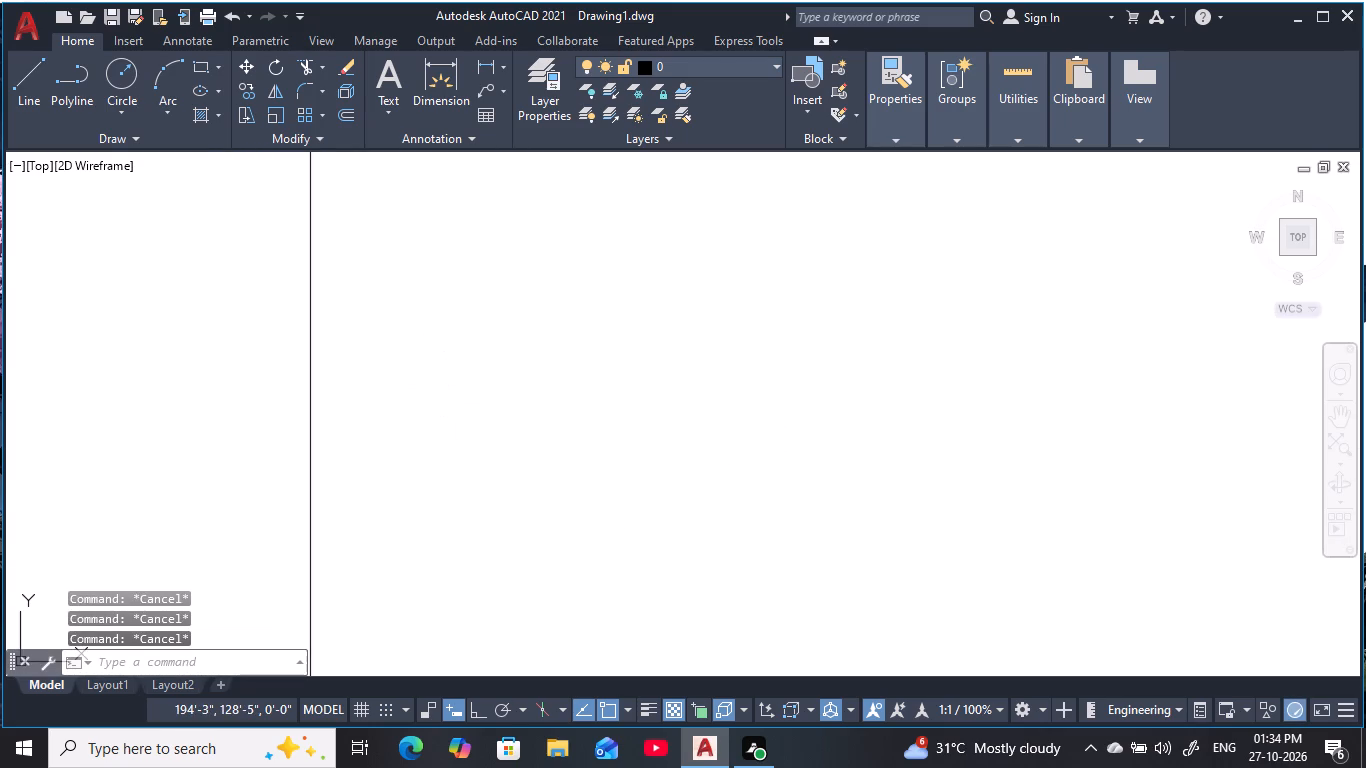
pyautogui.press('Escape')
pyautogui.press('Escape')
pyautogui.press('o')
pyautogui.press('space')
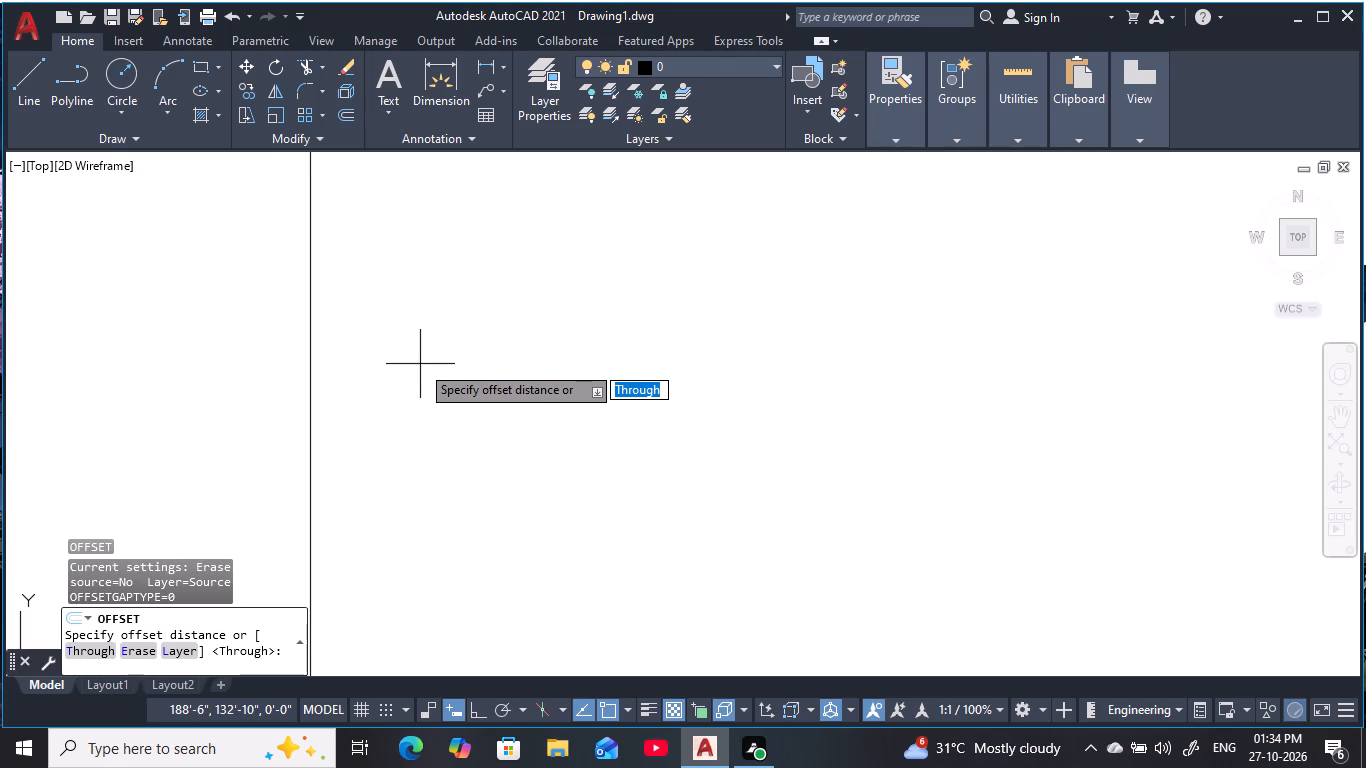
pyautogui.press('3')
pyautogui.write("'")
pyautogui.press('space')
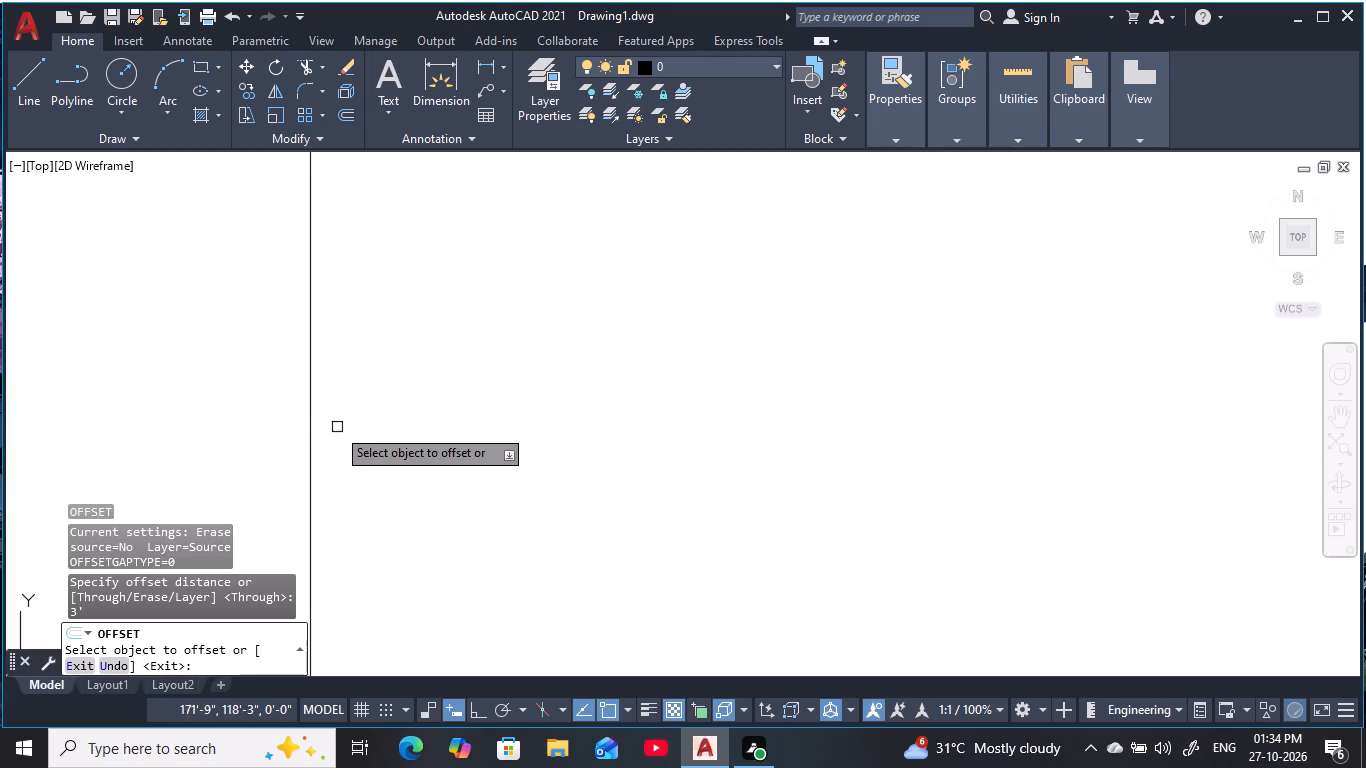
pyautogui.click(303, 395)
pyautogui.click(313, 409)
pyautogui.click(540, 400)
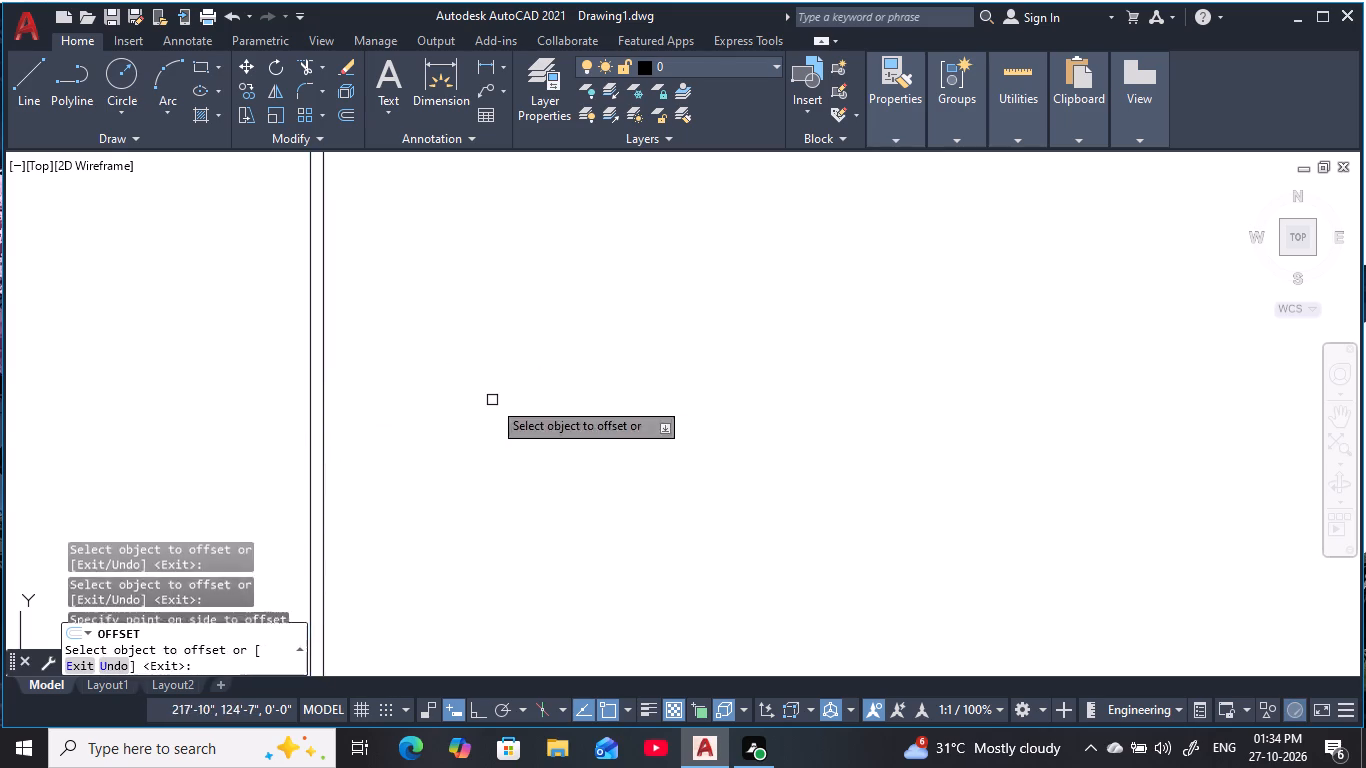
pyautogui.press('Escape')
# Trim off the part of the horizontal construction line that extends left of the first vertical line.
pyautogui.moveTo(394, 555); pyautogui.dragTo(365, 451, button='middle')
pyautogui.scroll(1, 368, 427)
pyautogui.moveTo(449, 390); pyautogui.dragTo(663, 223, button='middle')
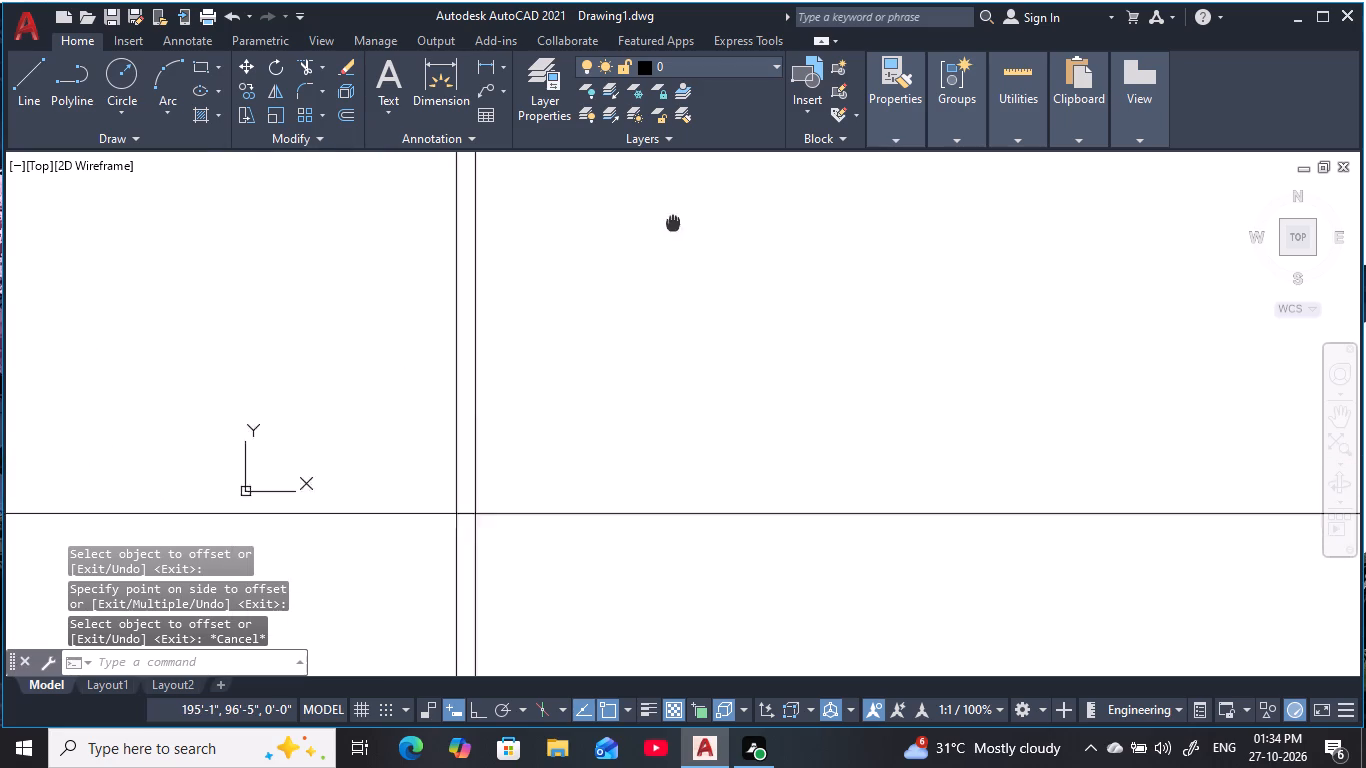
pyautogui.moveTo(663, 223); pyautogui.dragTo(618, 236, button='middle')
pyautogui.scroll(3, 448, 360)
pyautogui.moveTo(447, 365); pyautogui.dragTo(539, 82, button='middle')
pyautogui.scroll(-2, 526, 115)
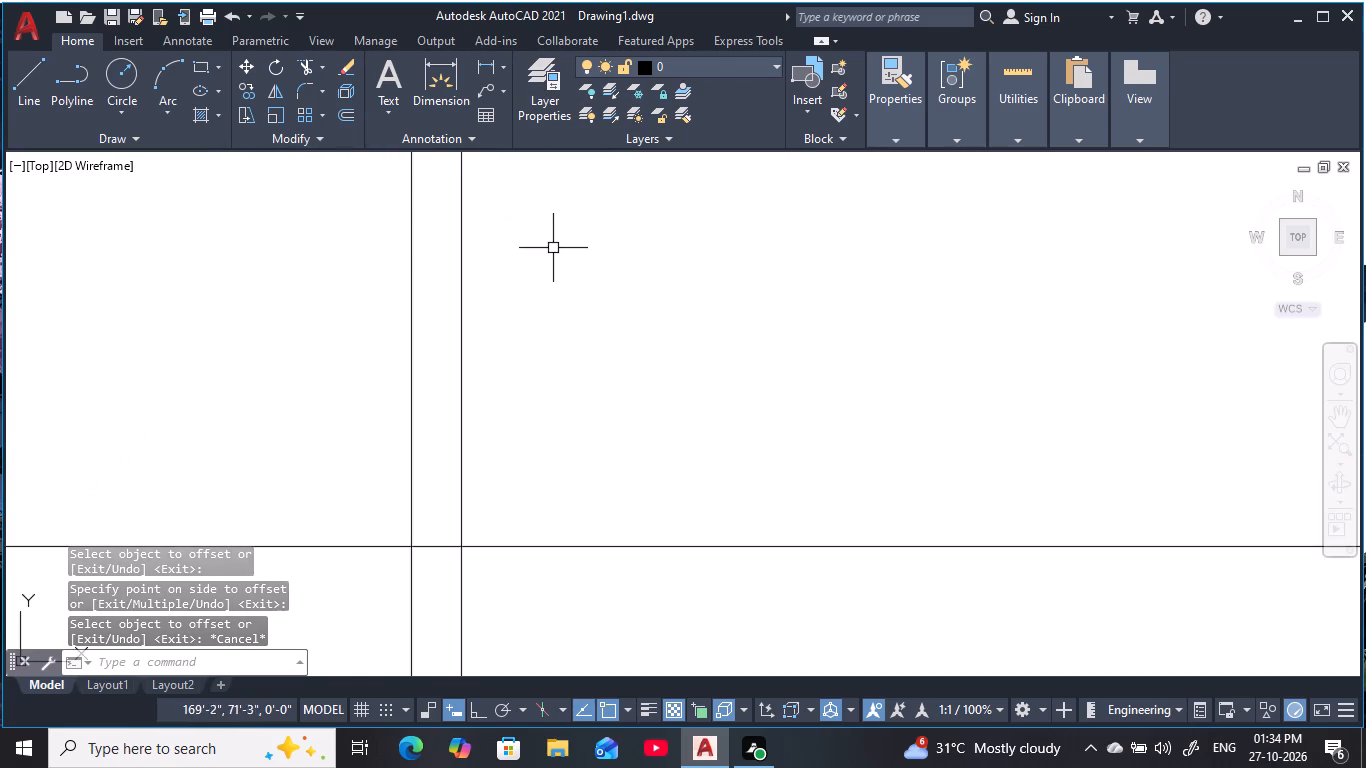
pyautogui.moveTo(551, 255); pyautogui.dragTo(523, 359, button='middle')
pyautogui.press('Escape')
pyautogui.press('Escape')
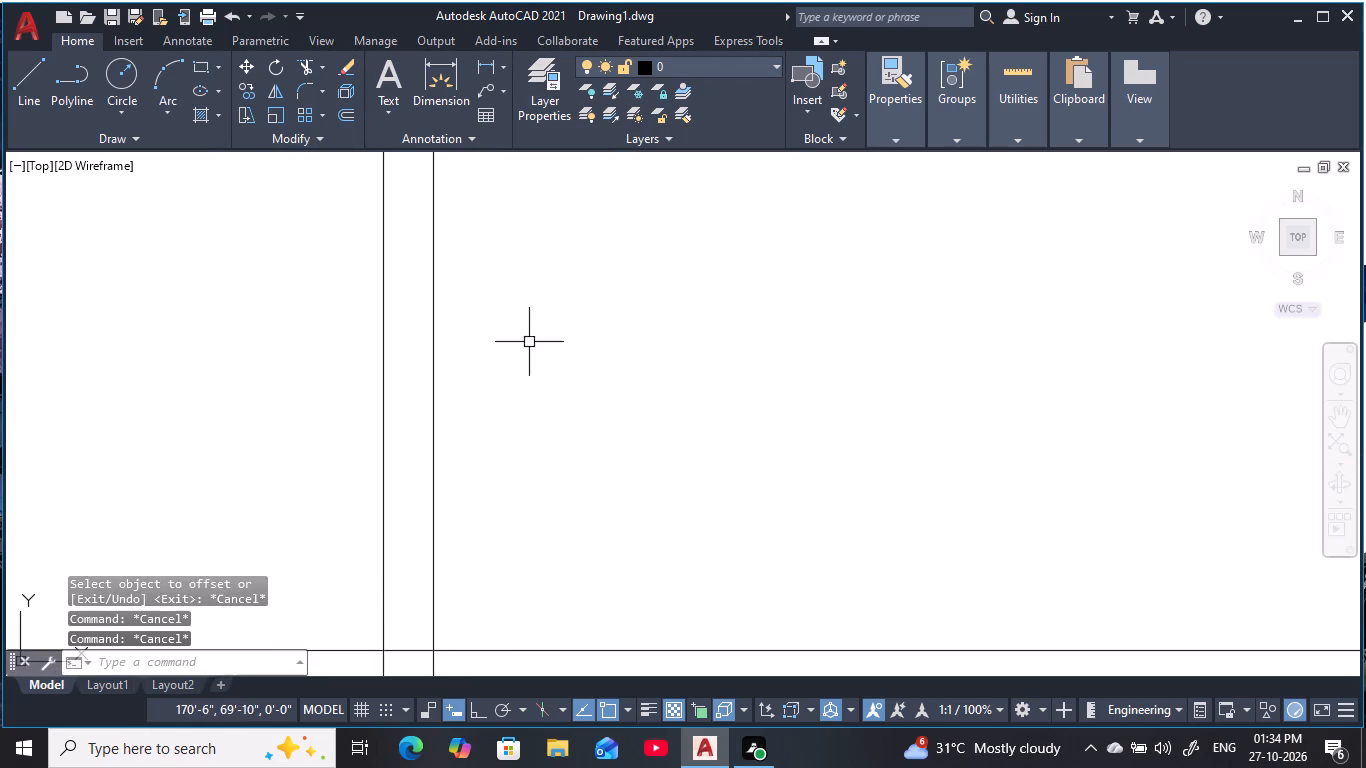
pyautogui.press('Escape')
pyautogui.press('Escape')
pyautogui.press('Escape')
pyautogui.press('Escape')
pyautogui.press('Escape')
pyautogui.moveTo(531, 329); pyautogui.dragTo(616, 194, button='middle')
pyautogui.press('Escape')
pyautogui.press('t')
pyautogui.press('r')
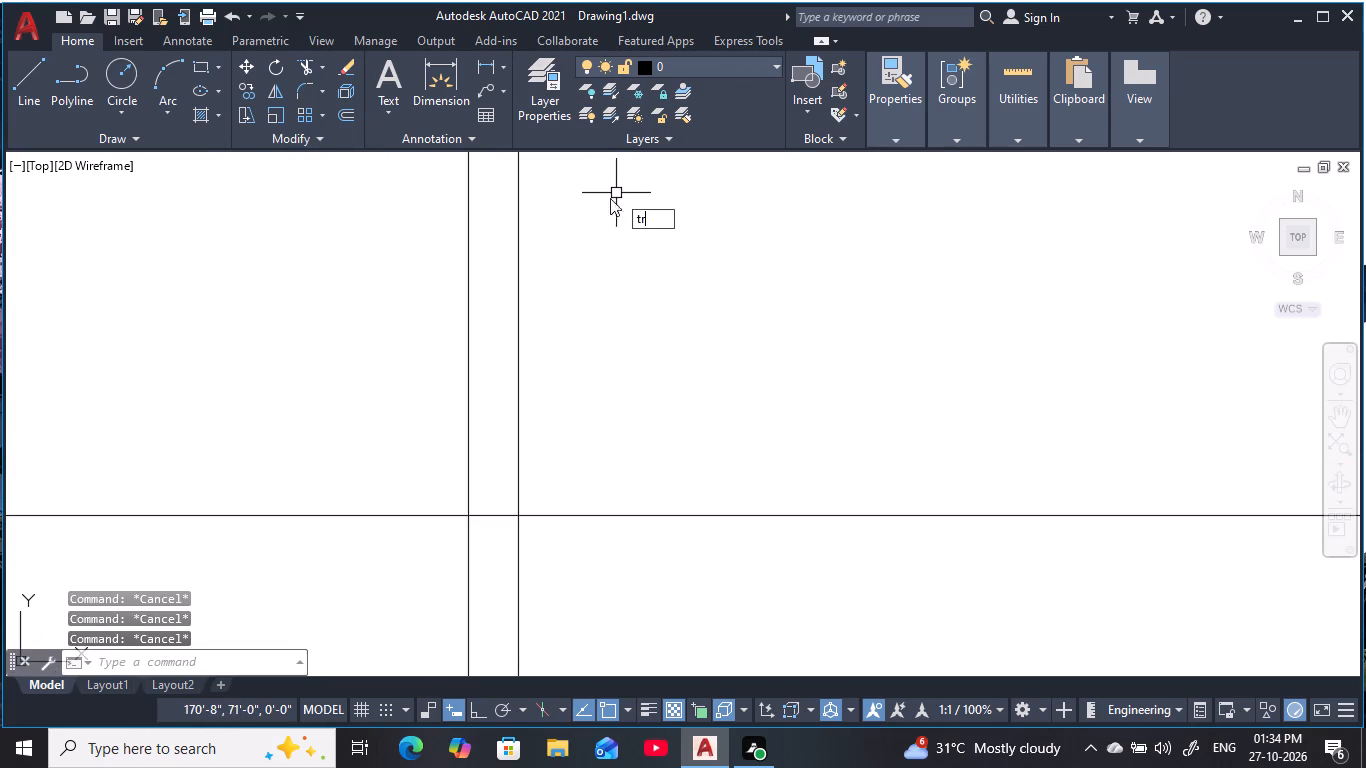
pyautogui.press('space')
pyautogui.moveTo(342, 442); pyautogui.dragTo(344, 555)
pyautogui.press('Escape')
pyautogui.press('Escape')
# Offset the second vertical line from the left 15' to its right.
pyautogui.moveTo(686, 317); pyautogui.dragTo(559, 383, button='middle')
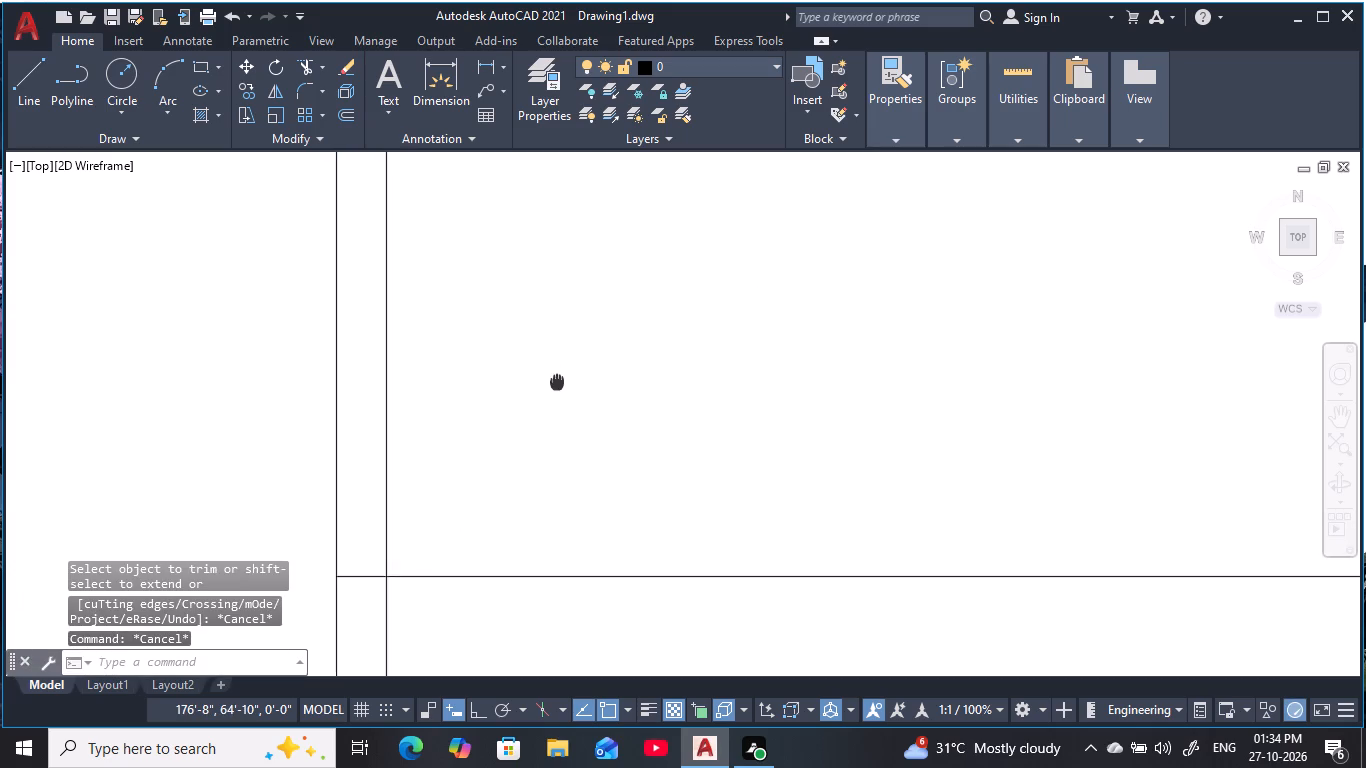
pyautogui.moveTo(559, 383); pyautogui.dragTo(572, 390, button='middle')
pyautogui.press('Escape')
pyautogui.press('Escape')
pyautogui.press('Escape')
pyautogui.press('Escape')
pyautogui.press('Escape')
pyautogui.press('Escape')
pyautogui.press('Escape')
pyautogui.press('Escape')
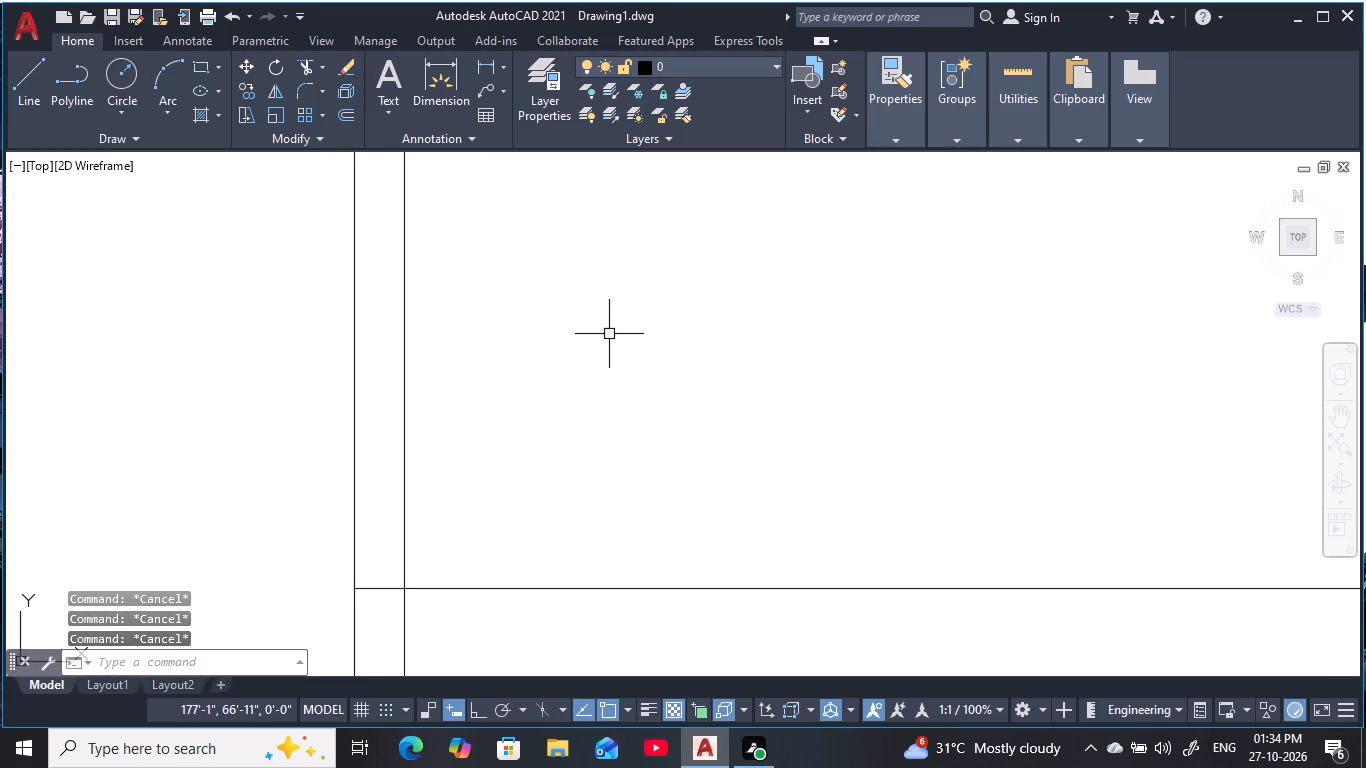
pyautogui.press('Escape')
pyautogui.press('o')
pyautogui.press('space')
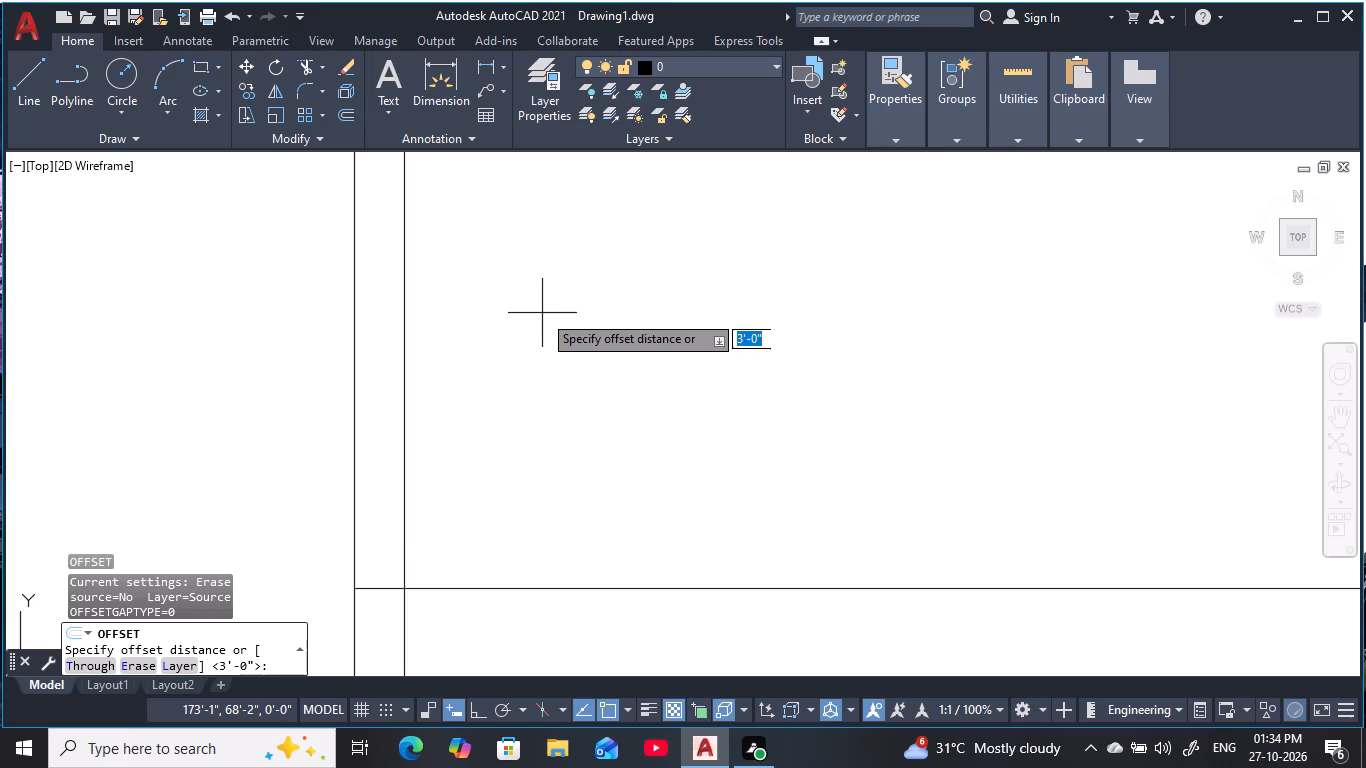
pyautogui.write('15')
pyautogui.press("'")
pyautogui.press('space')
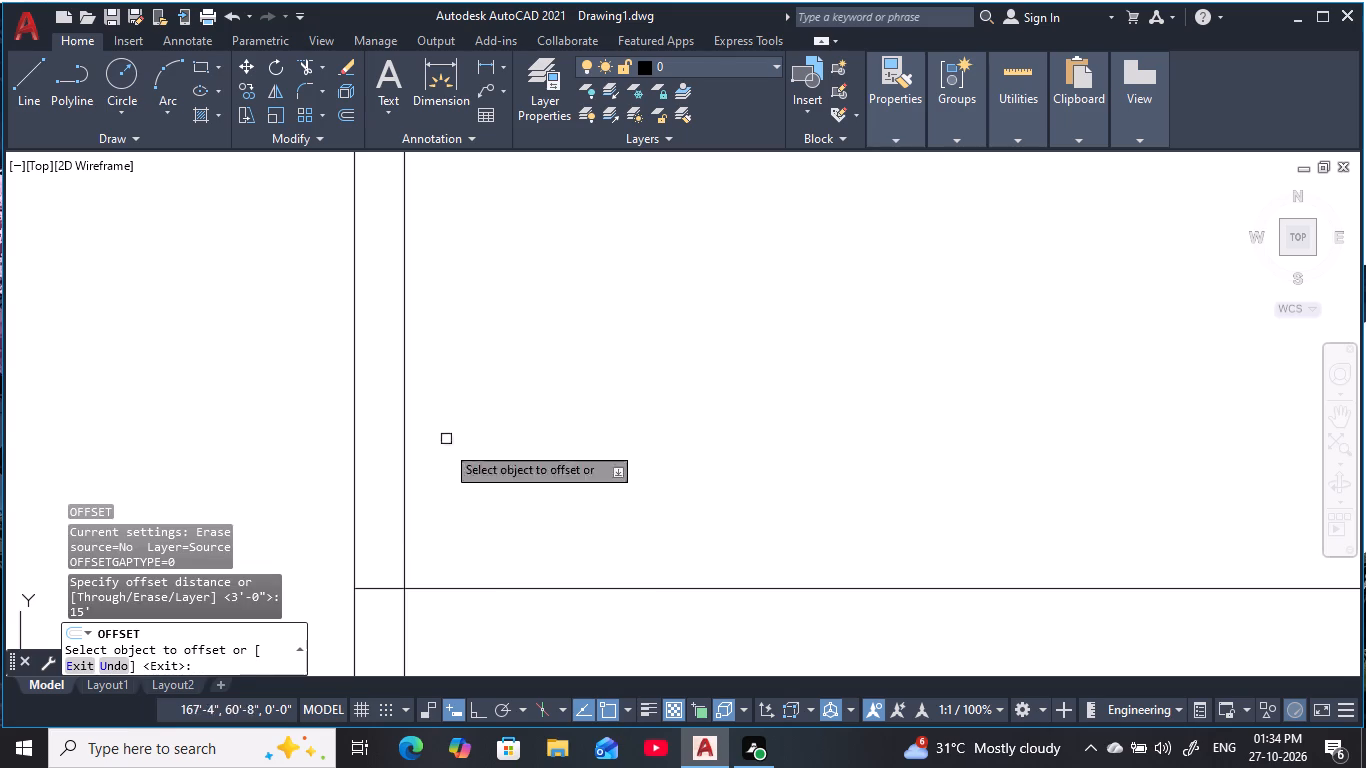
pyautogui.click(407, 470)
pyautogui.click(844, 422)
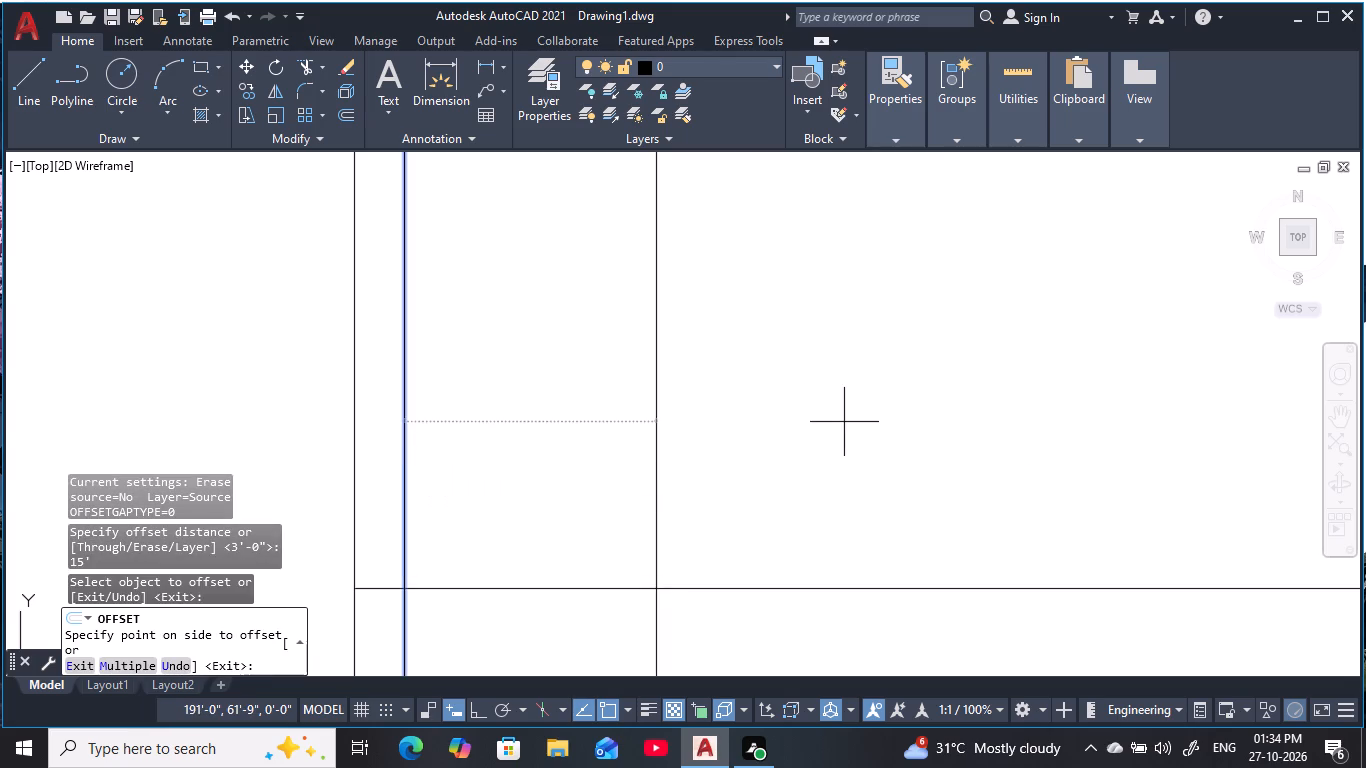
pyautogui.moveTo(847, 418); pyautogui.dragTo(814, 424, button='middle')
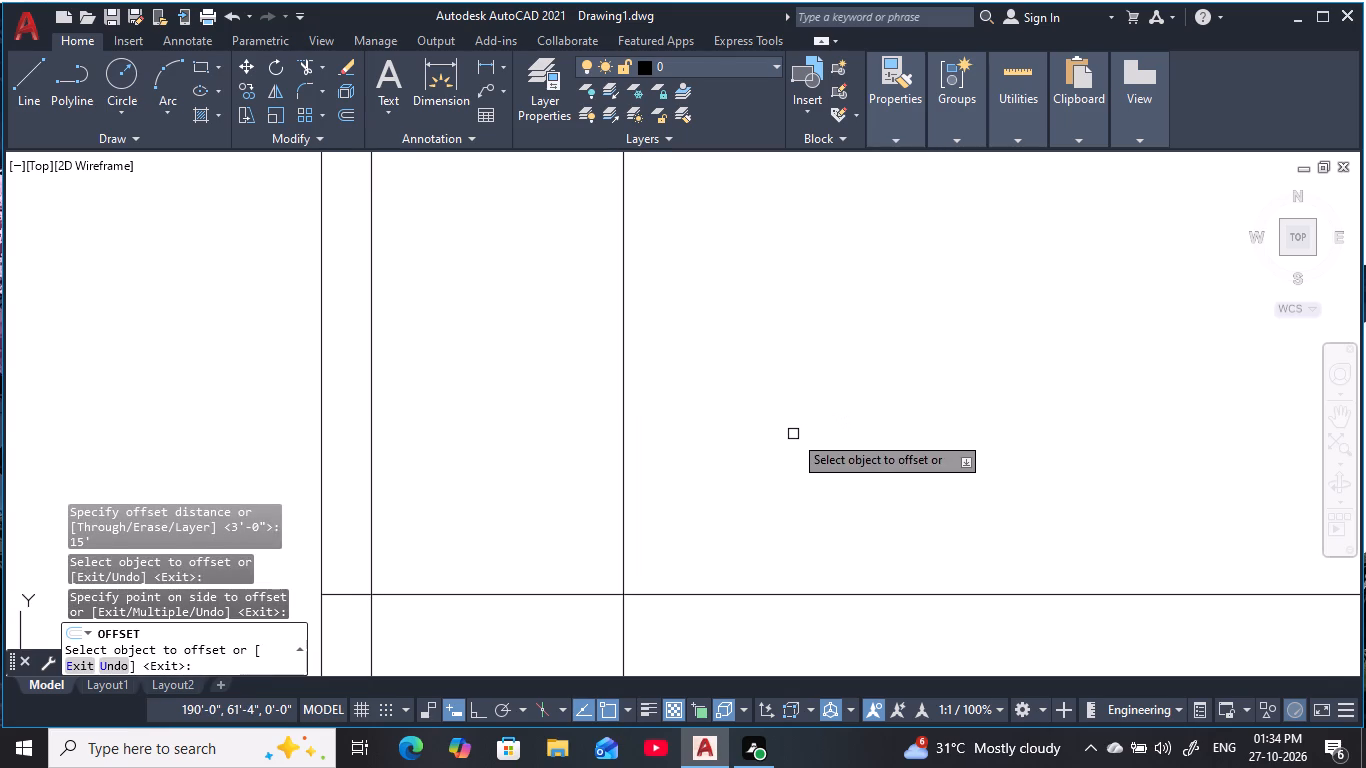
pyautogui.moveTo(793, 434); pyautogui.dragTo(756, 430, button='middle')
pyautogui.press('Escape')
pyautogui.press('Escape')
pyautogui.press('Escape')
pyautogui.press('Escape')
pyautogui.press('Escape')
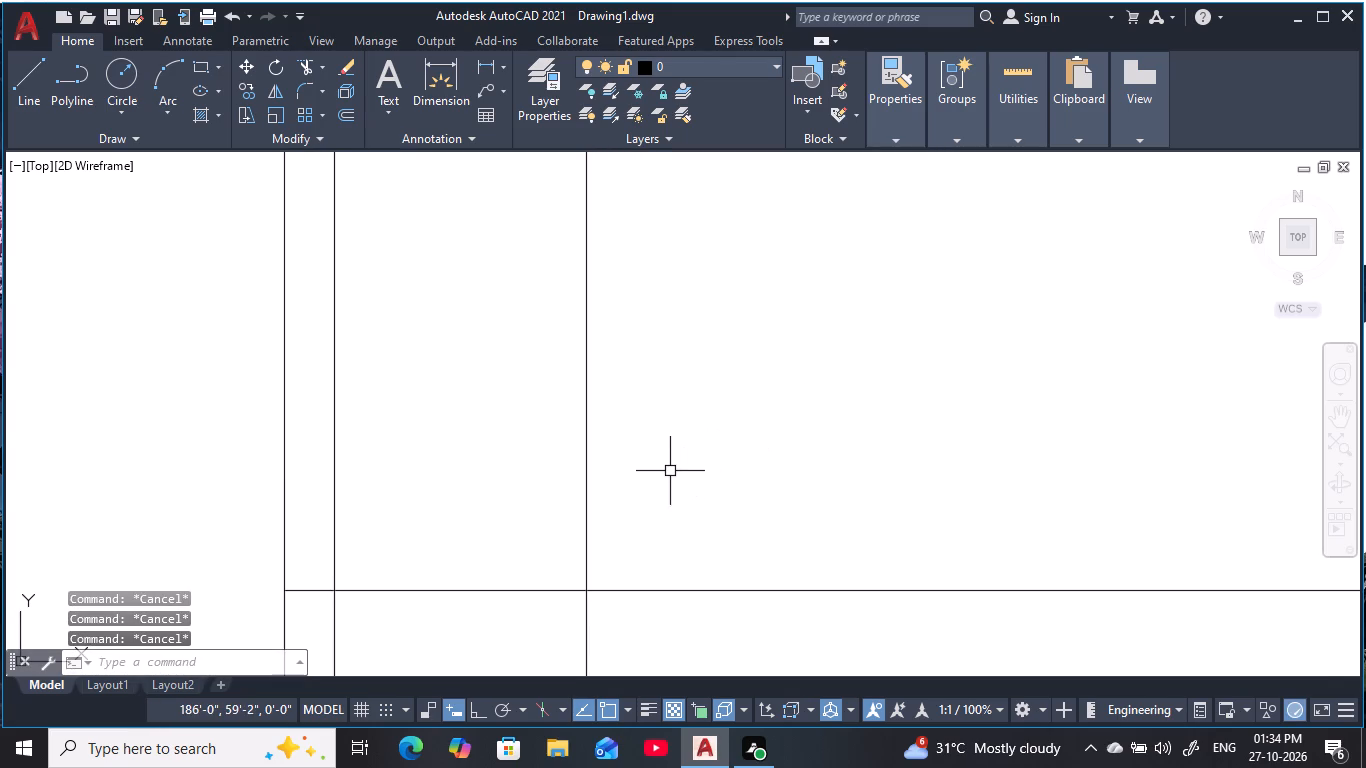
# Measure the spacing between the second and third vertical lines with a linear dimension, without placing it.
pyautogui.press('d')
pyautogui.write('li')
pyautogui.press('space')
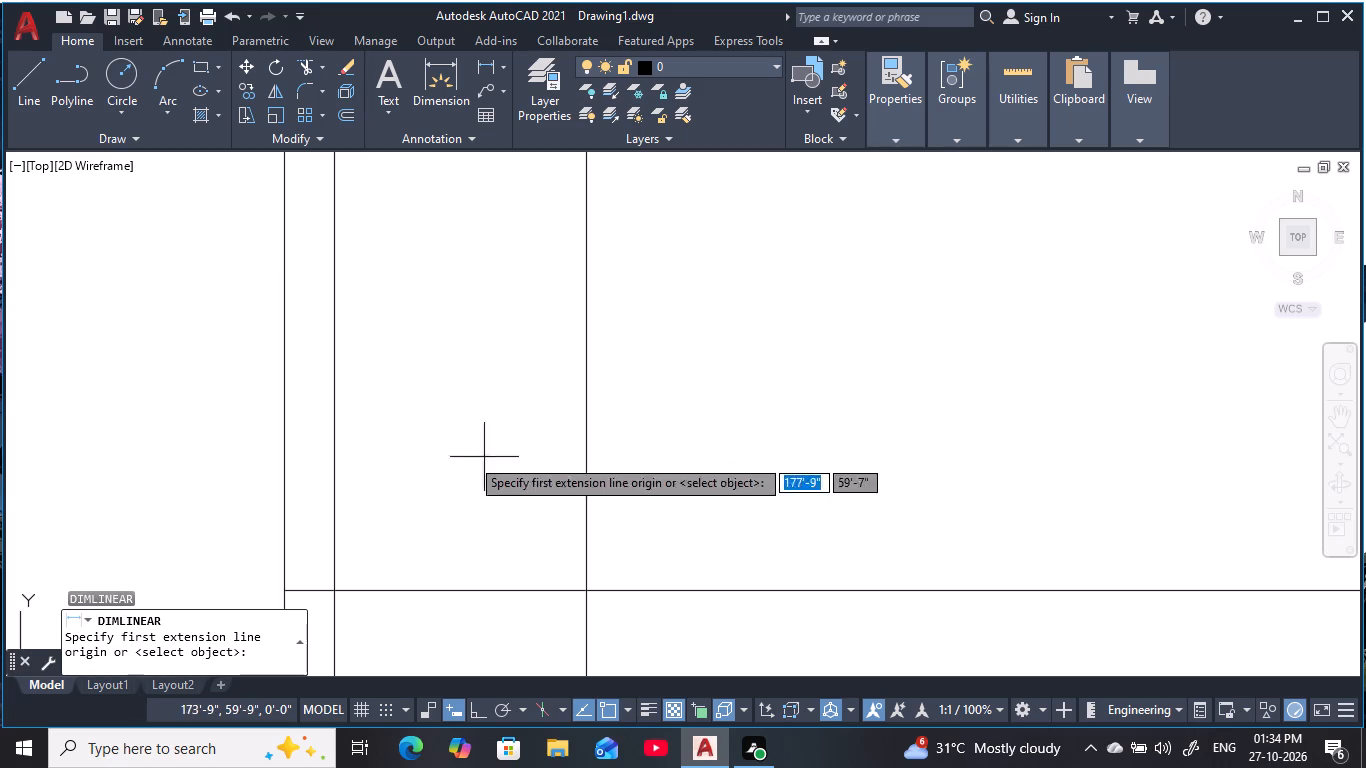
pyautogui.click(337, 439)
pyautogui.click(591, 429)
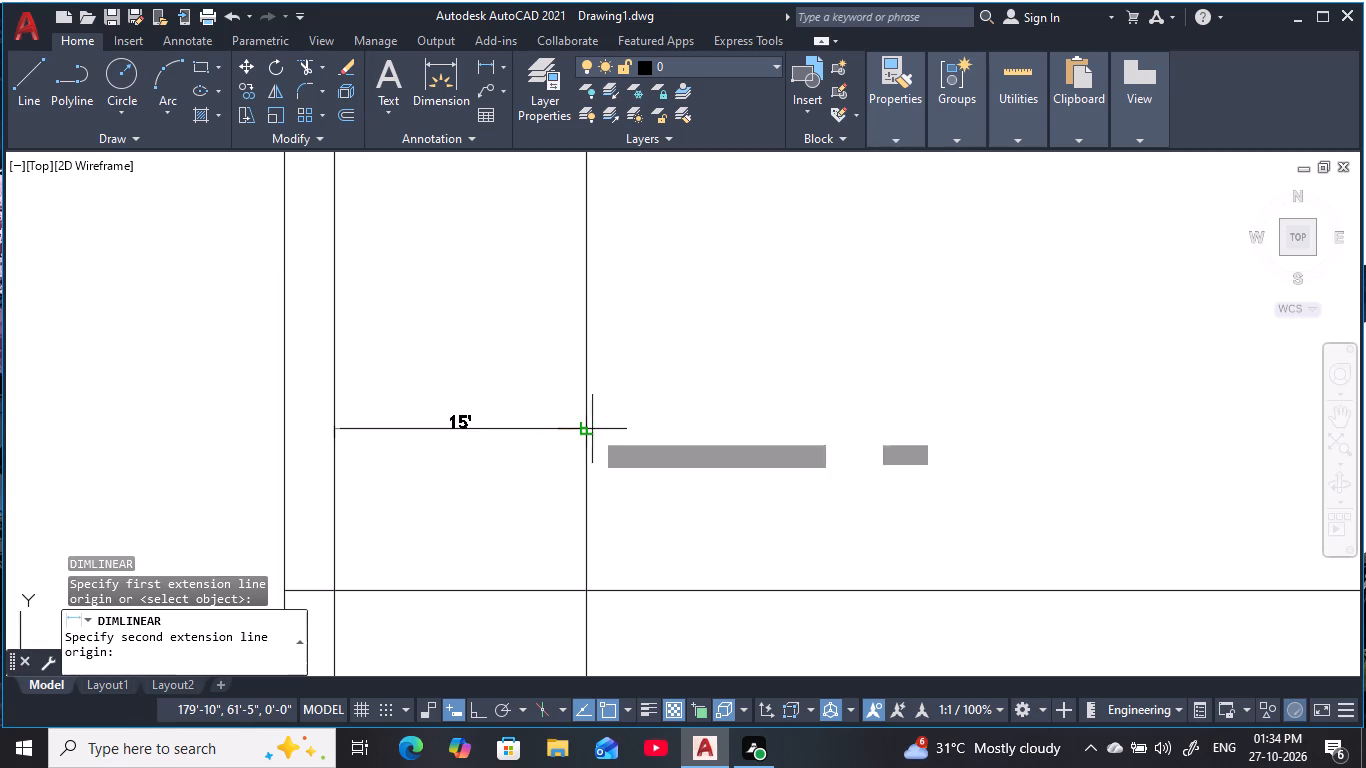
pyautogui.press('Escape')
pyautogui.press('Escape')
pyautogui.press('Escape')
pyautogui.press('Escape')
pyautogui.press('Escape')
pyautogui.press('Escape')
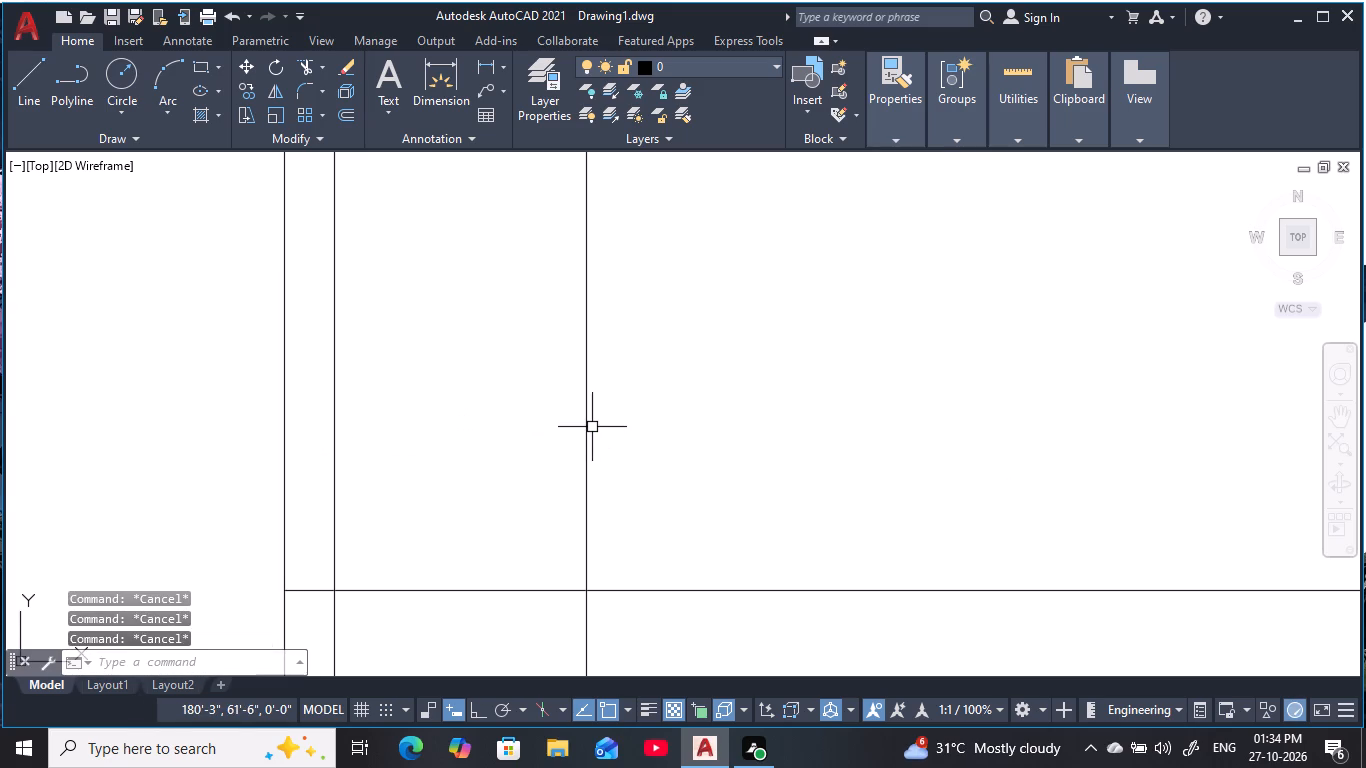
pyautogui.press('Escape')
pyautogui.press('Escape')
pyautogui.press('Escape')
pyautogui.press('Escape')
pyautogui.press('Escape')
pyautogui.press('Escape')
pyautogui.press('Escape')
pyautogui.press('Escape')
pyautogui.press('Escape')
# Measure the spacing between the first and second vertical lines with a linear dimension, without placing it.
pyautogui.press('d')
pyautogui.write('li')
pyautogui.press('space')
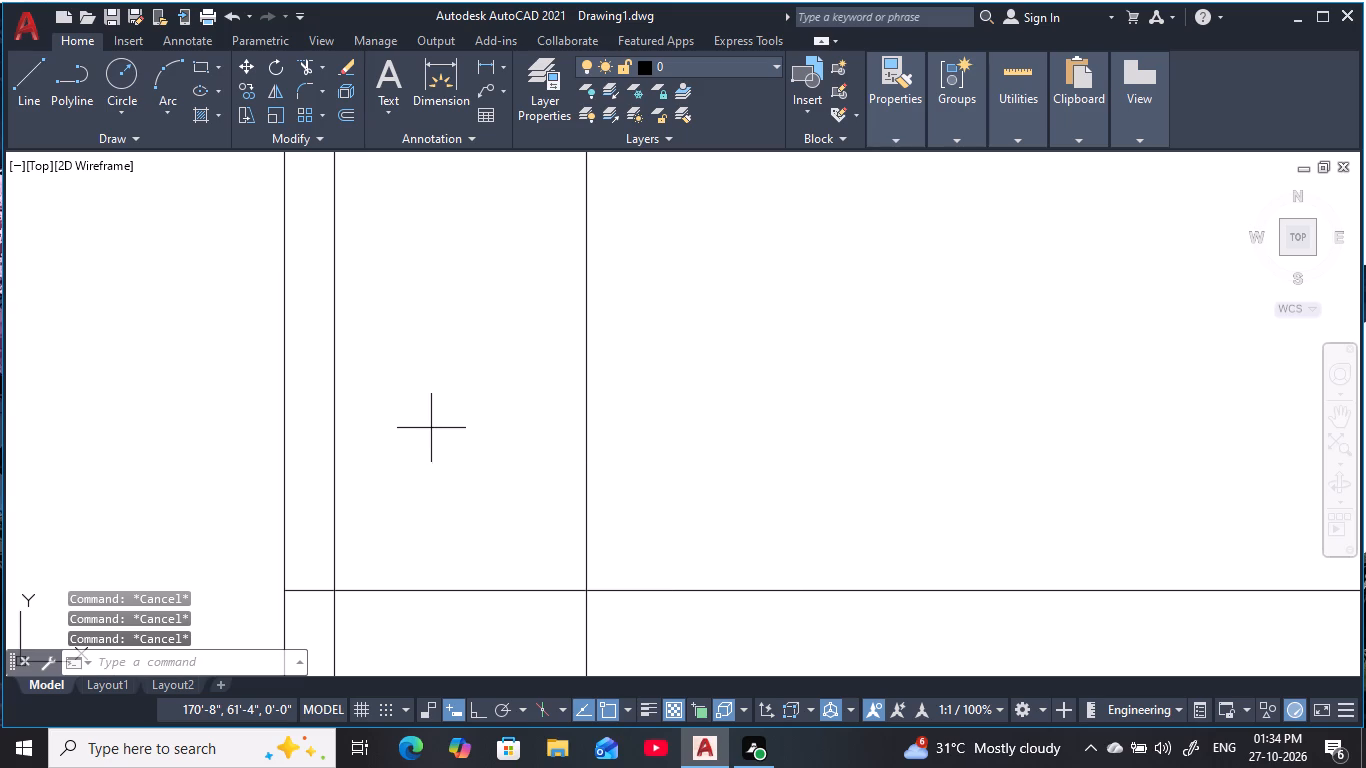
pyautogui.click(285, 392)
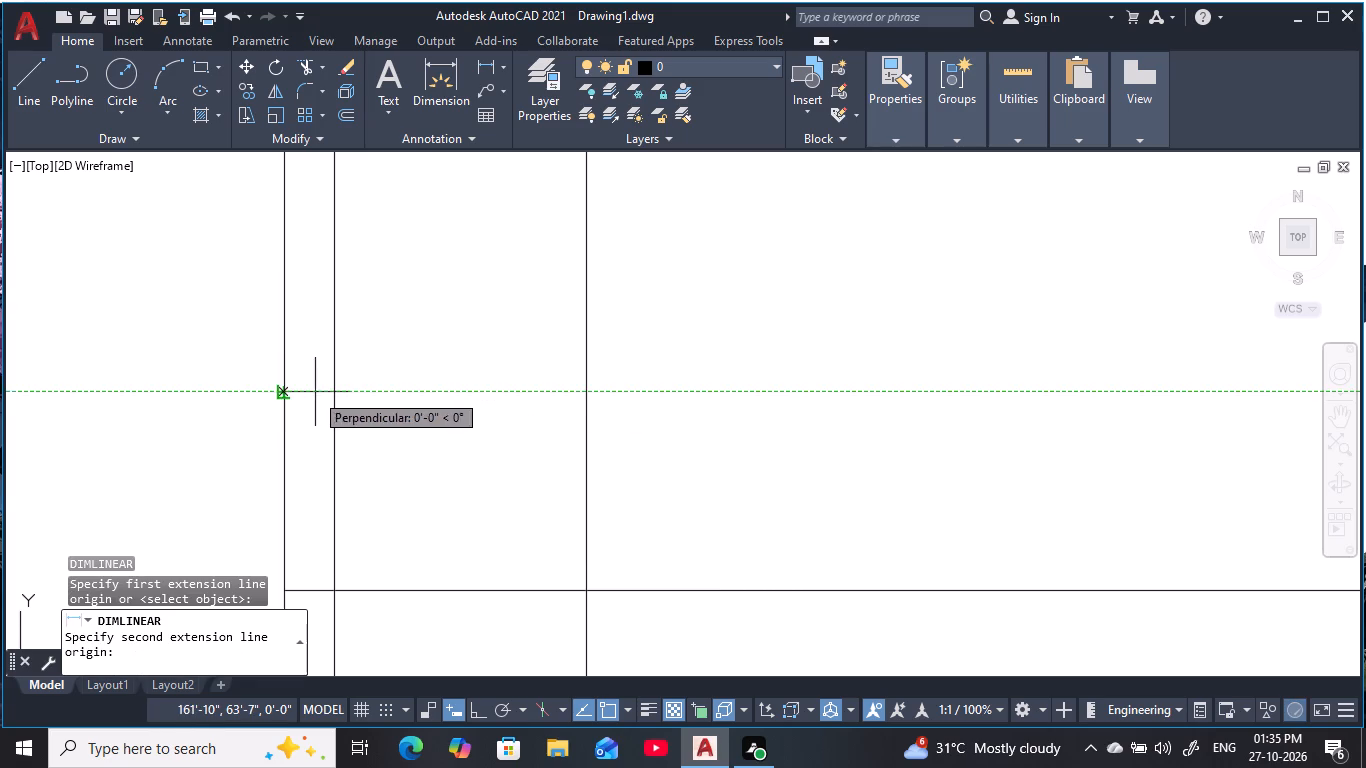
pyautogui.click(337, 397)
pyautogui.press('Escape')
pyautogui.press('Escape')
pyautogui.press('Escape')
# Erase the second vertical line from the left.
pyautogui.click(406, 403)
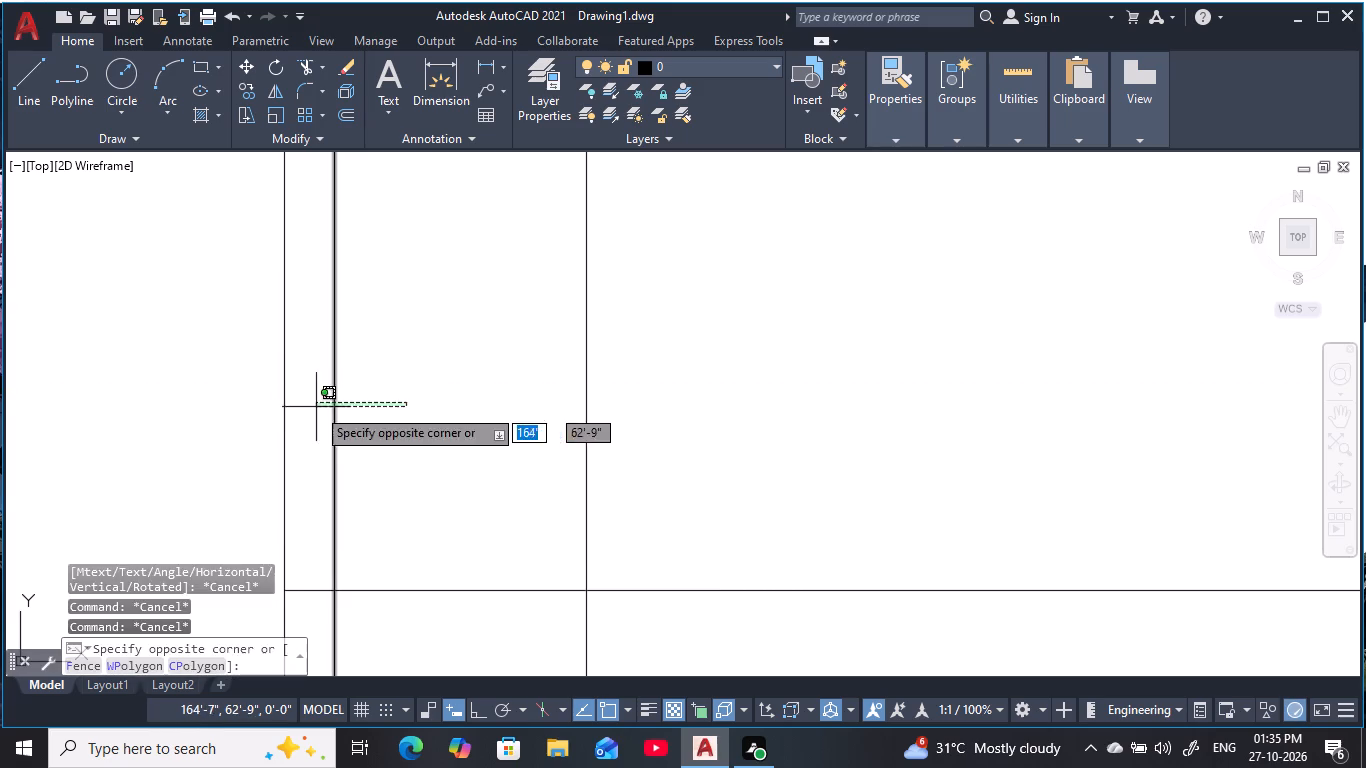
pyautogui.click(316, 407)
pyautogui.write('e')
pyautogui.press('space')
pyautogui.press('Escape')
pyautogui.press('Escape')
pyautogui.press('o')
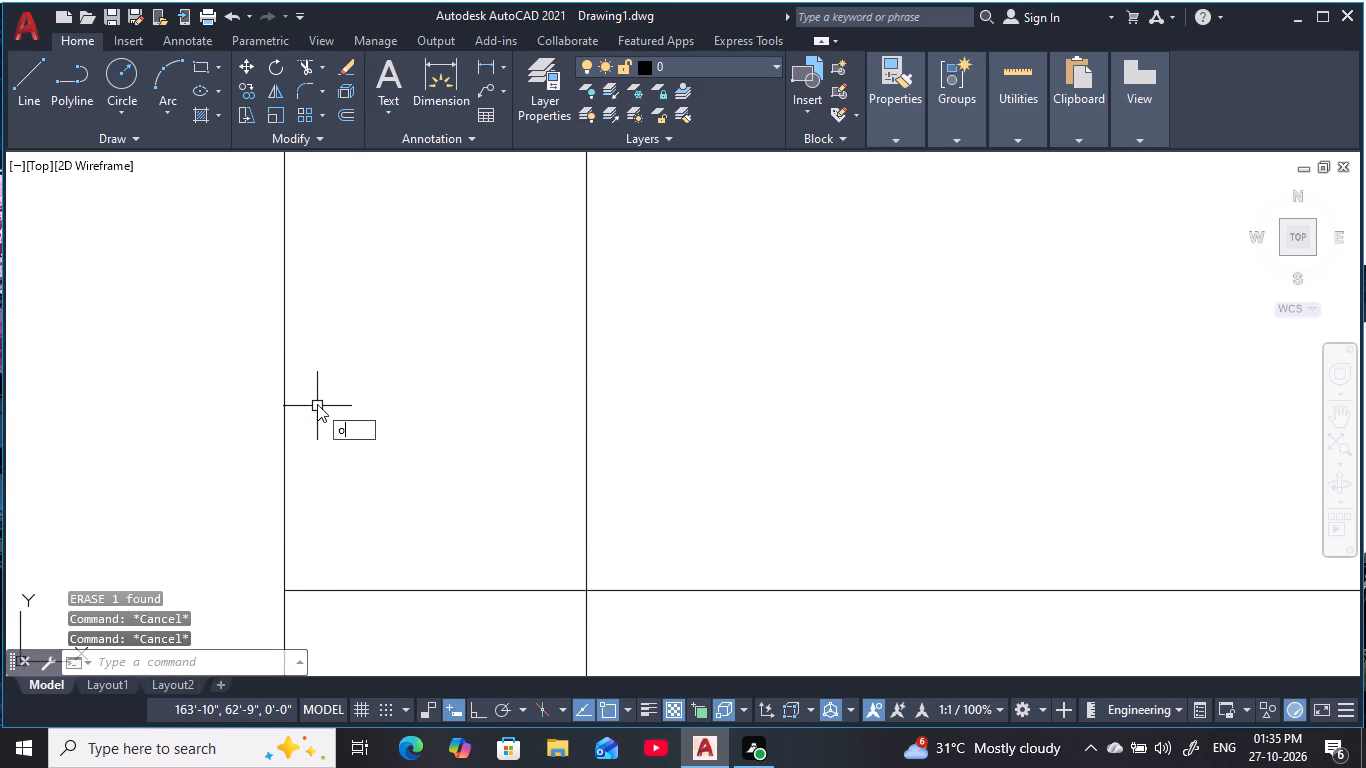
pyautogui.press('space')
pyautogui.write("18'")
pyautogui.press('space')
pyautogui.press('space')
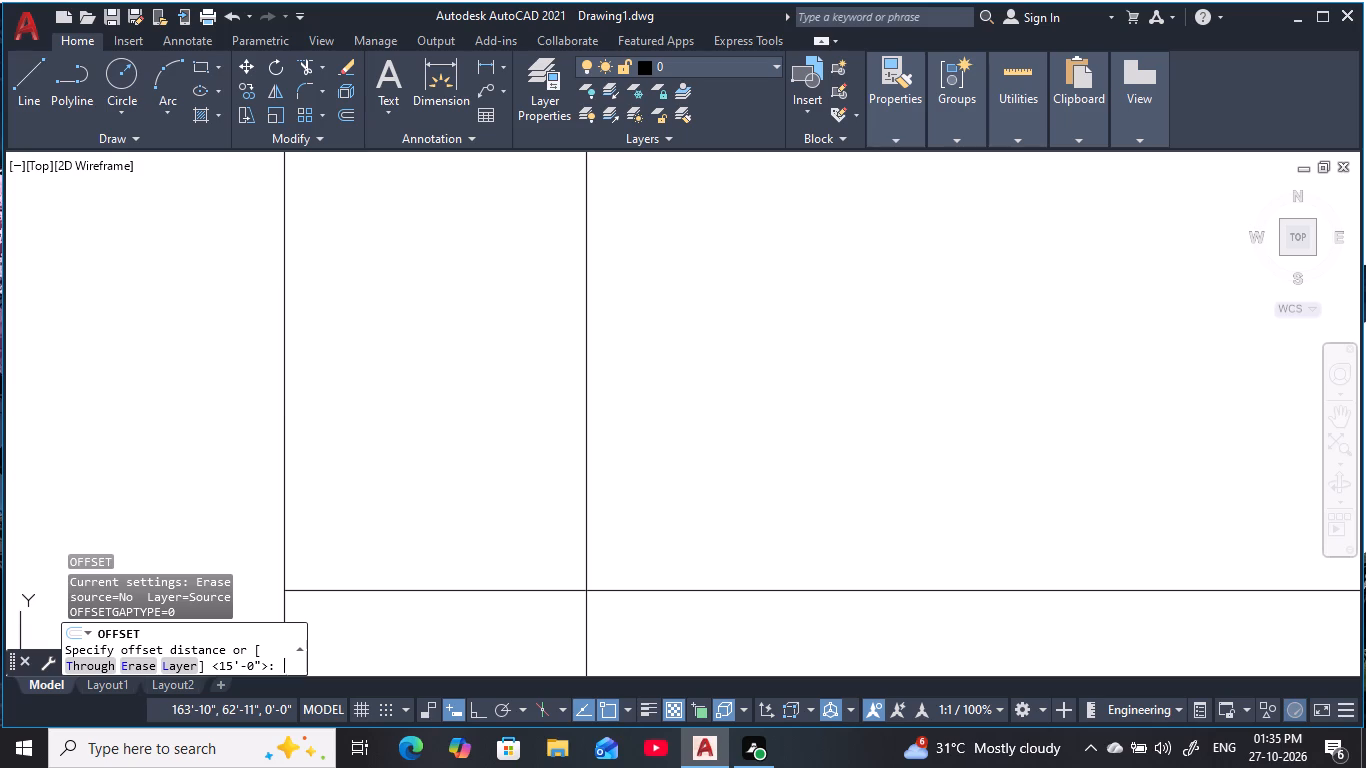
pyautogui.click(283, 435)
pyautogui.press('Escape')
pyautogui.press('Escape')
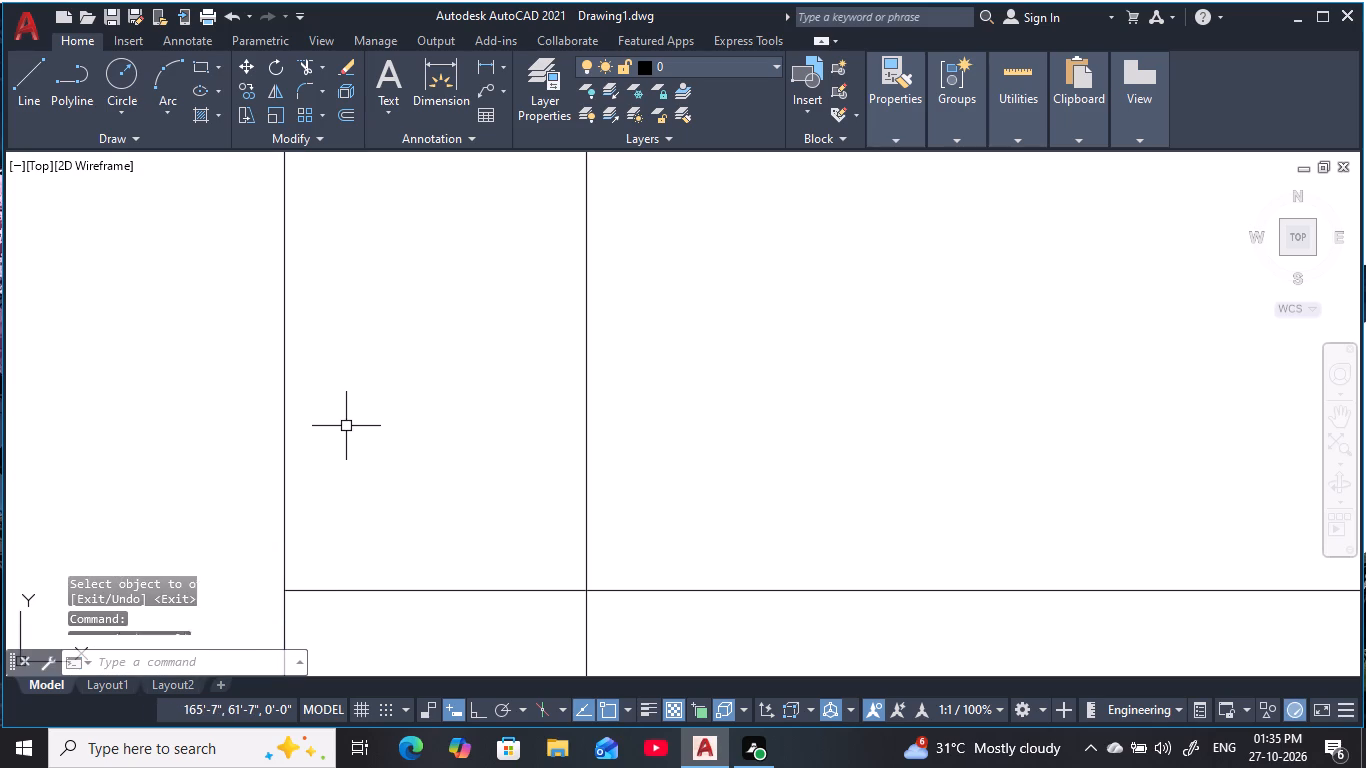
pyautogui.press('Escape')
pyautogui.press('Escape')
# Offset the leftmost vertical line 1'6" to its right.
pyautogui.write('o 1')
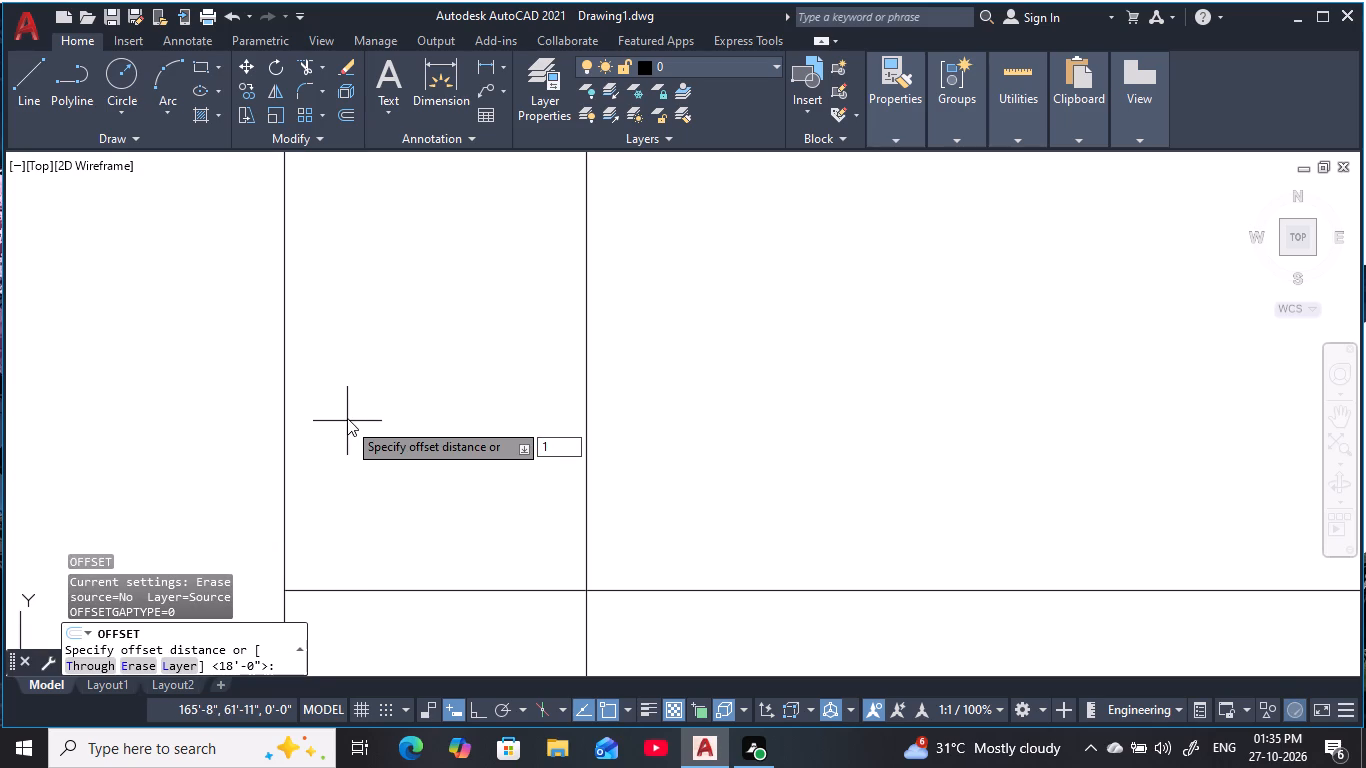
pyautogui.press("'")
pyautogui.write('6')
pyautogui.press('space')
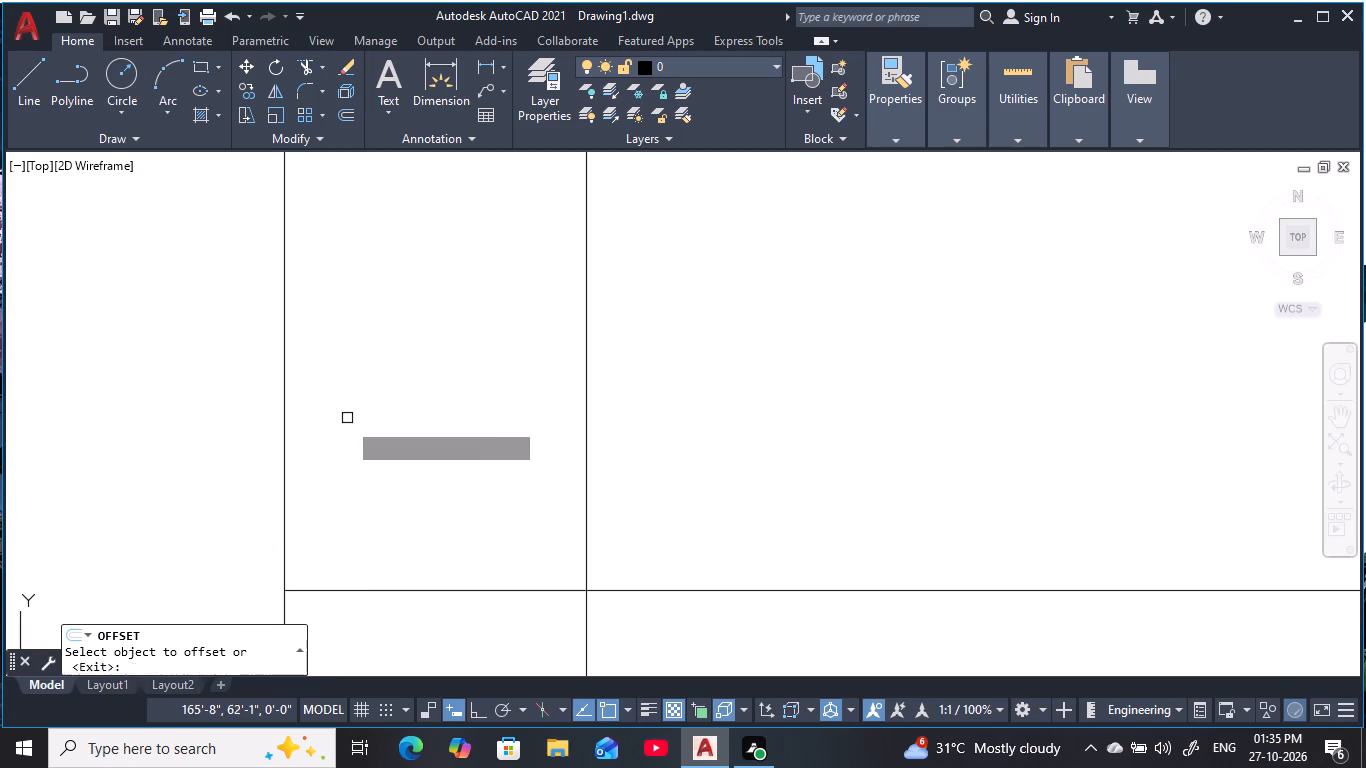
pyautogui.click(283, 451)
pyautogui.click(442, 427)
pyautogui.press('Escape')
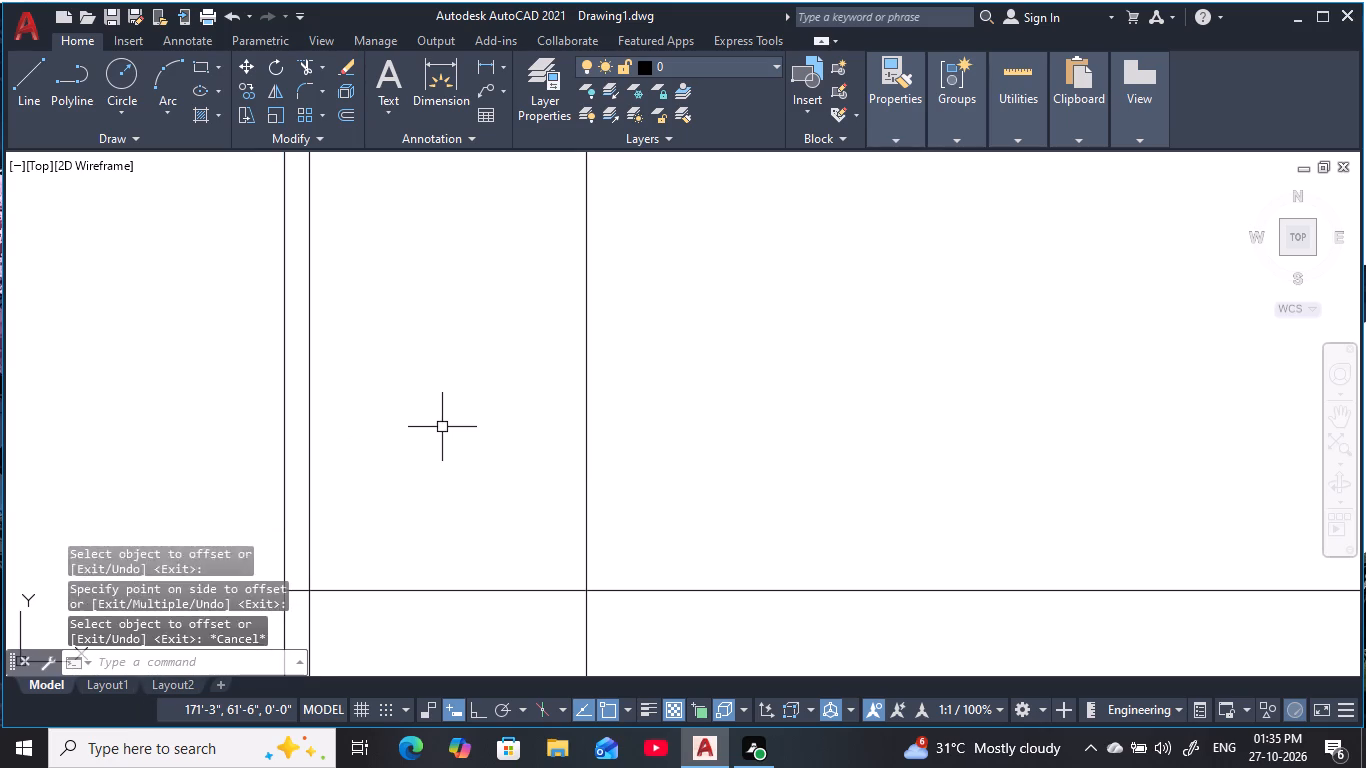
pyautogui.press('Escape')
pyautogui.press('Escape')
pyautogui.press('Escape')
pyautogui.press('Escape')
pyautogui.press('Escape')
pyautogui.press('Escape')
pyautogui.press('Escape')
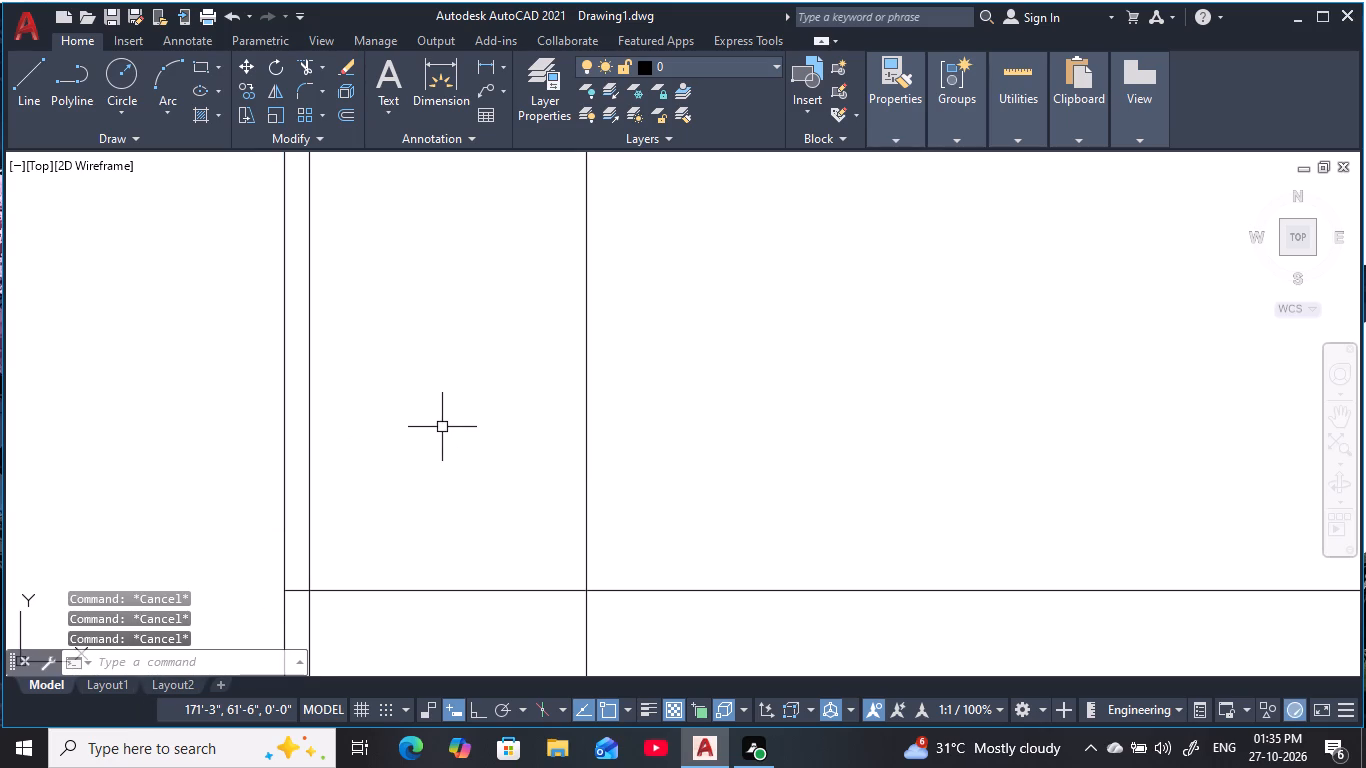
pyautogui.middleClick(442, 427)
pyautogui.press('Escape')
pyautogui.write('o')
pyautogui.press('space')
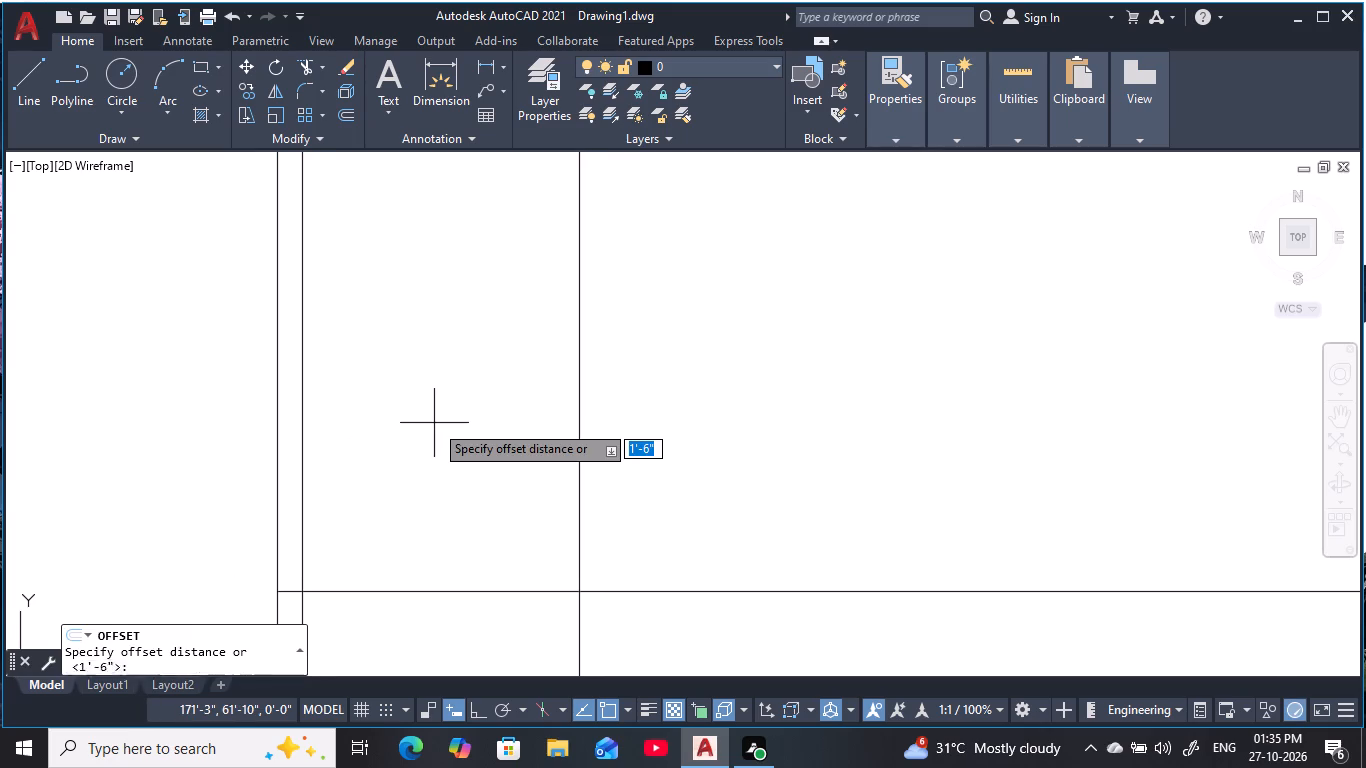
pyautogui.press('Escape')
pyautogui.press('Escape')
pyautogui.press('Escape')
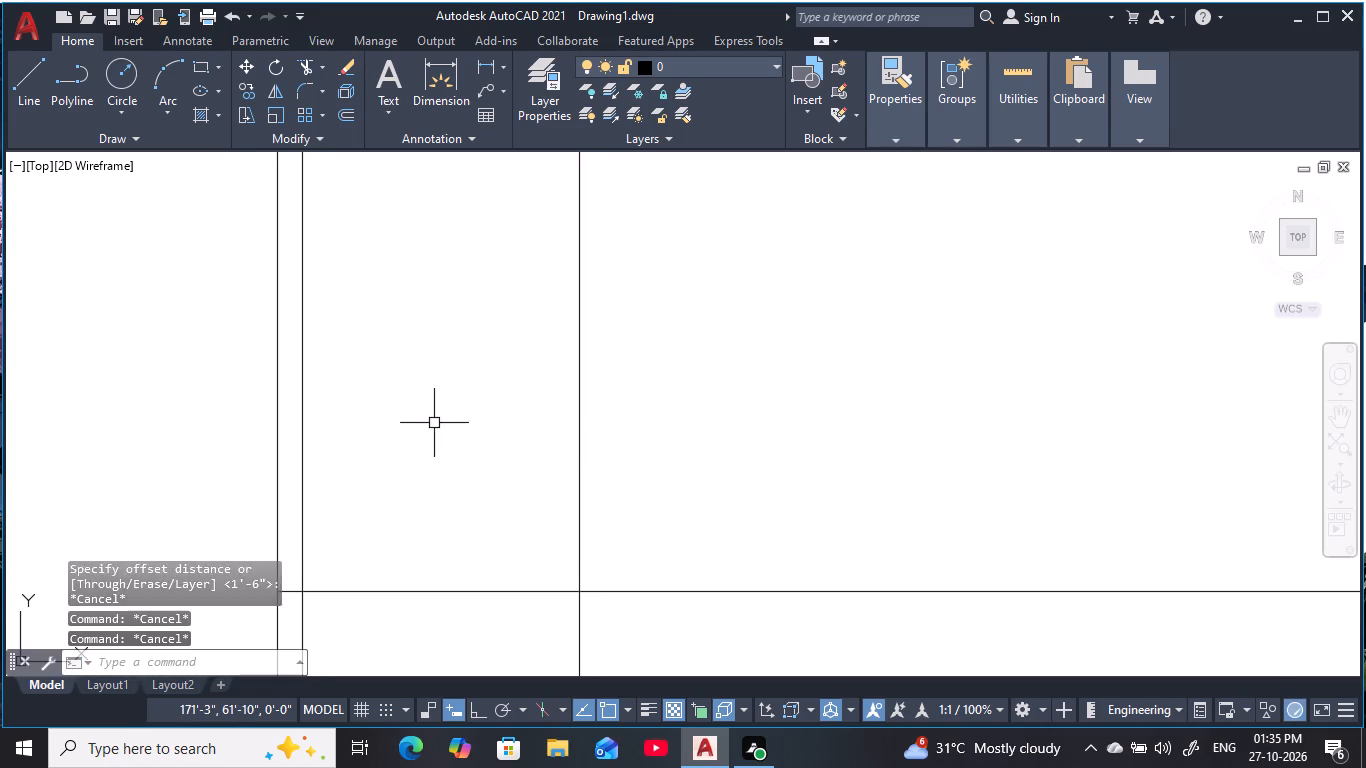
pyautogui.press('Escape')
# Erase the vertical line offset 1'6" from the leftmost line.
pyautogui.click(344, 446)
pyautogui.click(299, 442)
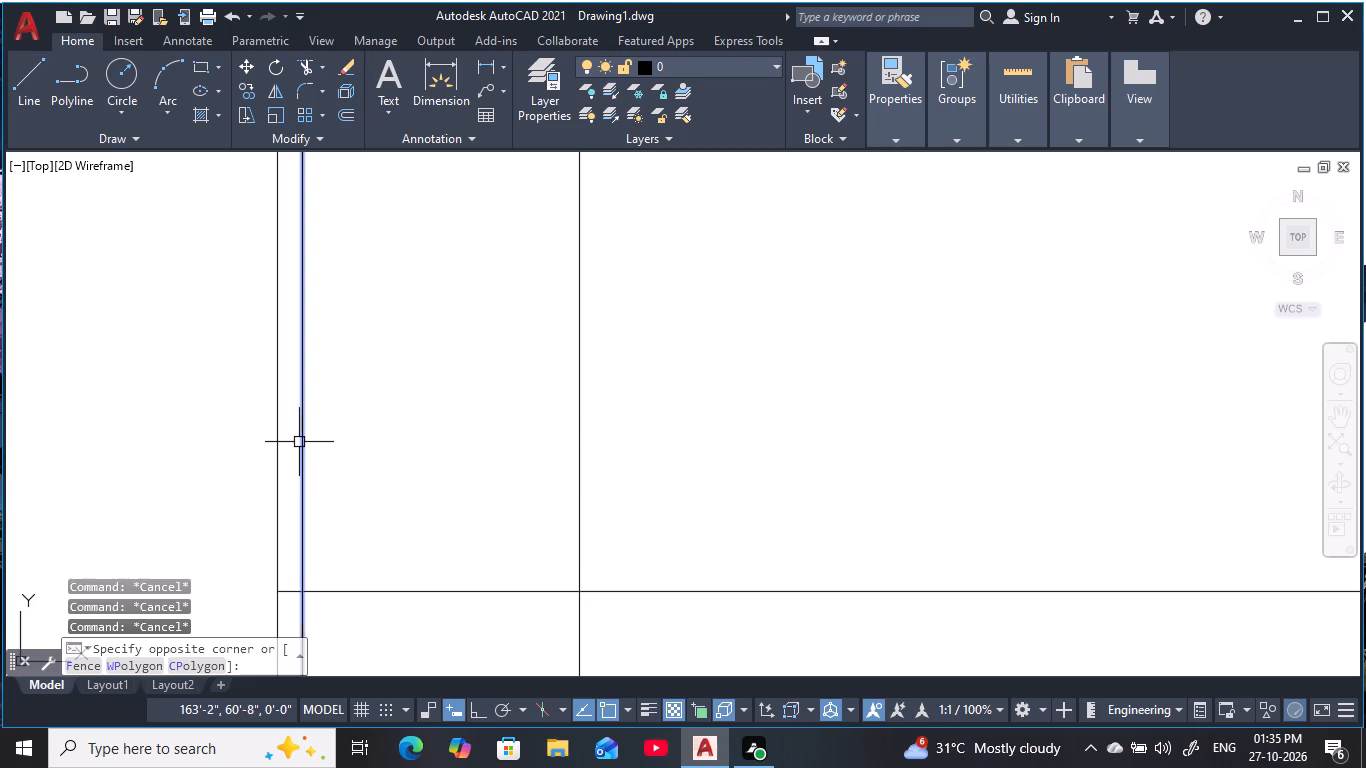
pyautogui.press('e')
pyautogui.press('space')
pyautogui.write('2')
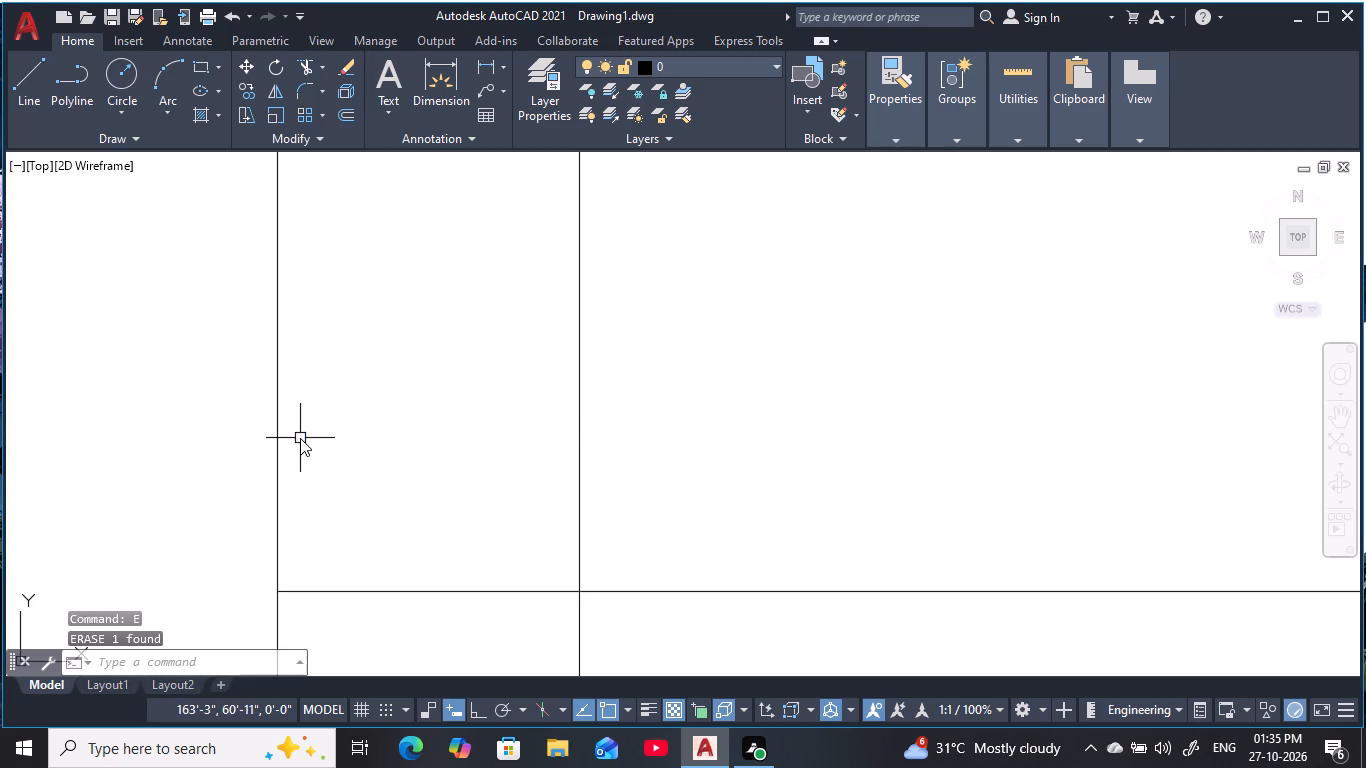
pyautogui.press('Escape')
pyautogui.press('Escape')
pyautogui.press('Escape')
# Offset the leftmost vertical line 2' to its right.
pyautogui.press('o')
pyautogui.press('space')
pyautogui.write('2')
pyautogui.press("'")
pyautogui.press('space')
pyautogui.click(283, 437)
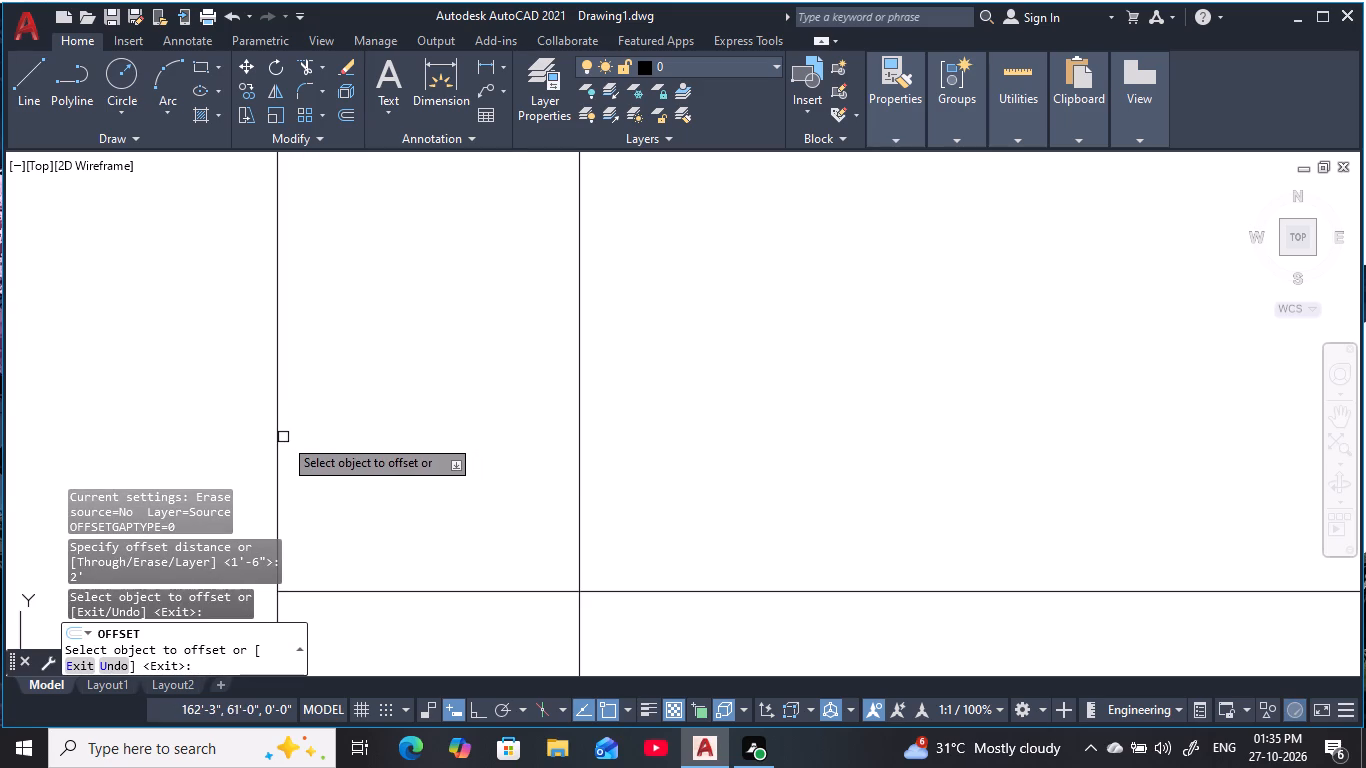
pyautogui.click(278, 444)
pyautogui.click(429, 432)
pyautogui.press('Escape')
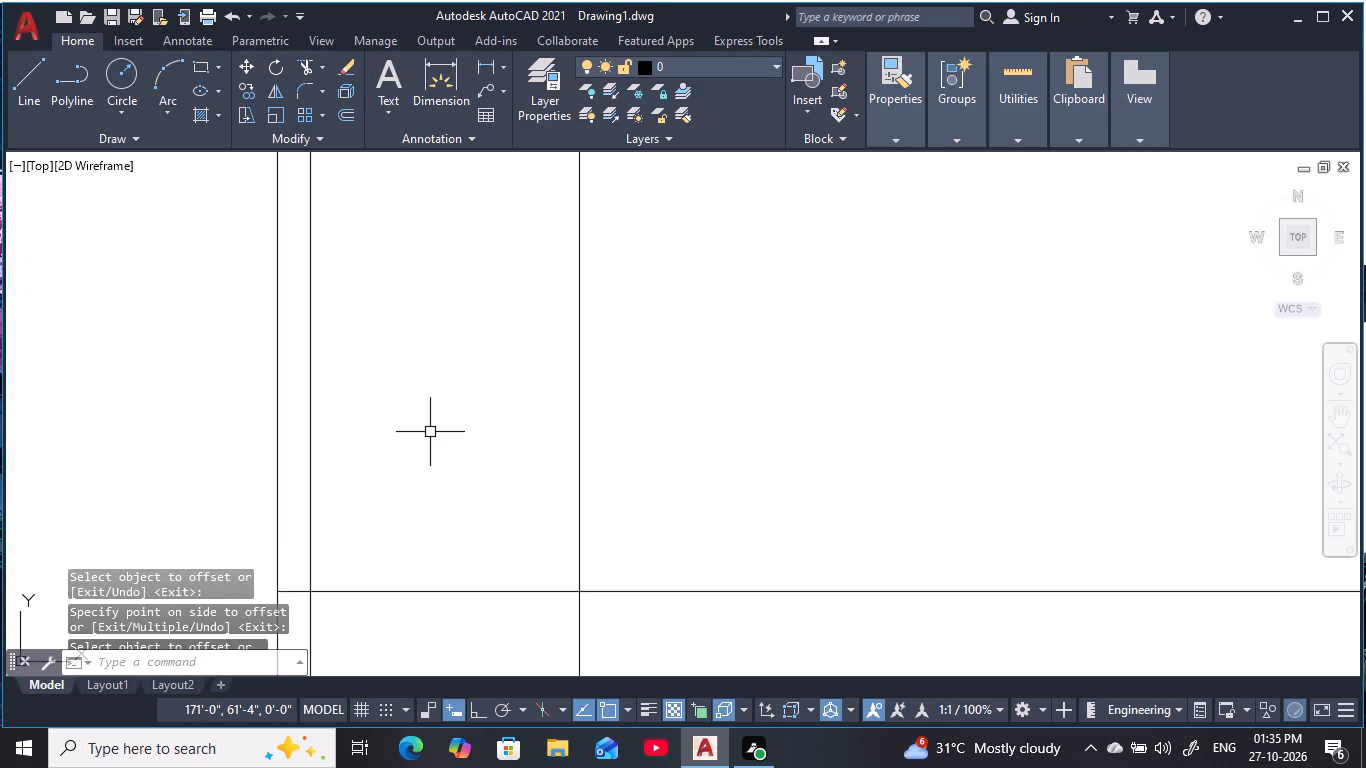
pyautogui.press('Escape')
pyautogui.press('Escape')
pyautogui.press('Escape')
pyautogui.press('Escape')
# Offset the rightmost vertical line 2' to its right.
pyautogui.press('o')
pyautogui.press('space')
pyautogui.press('2')
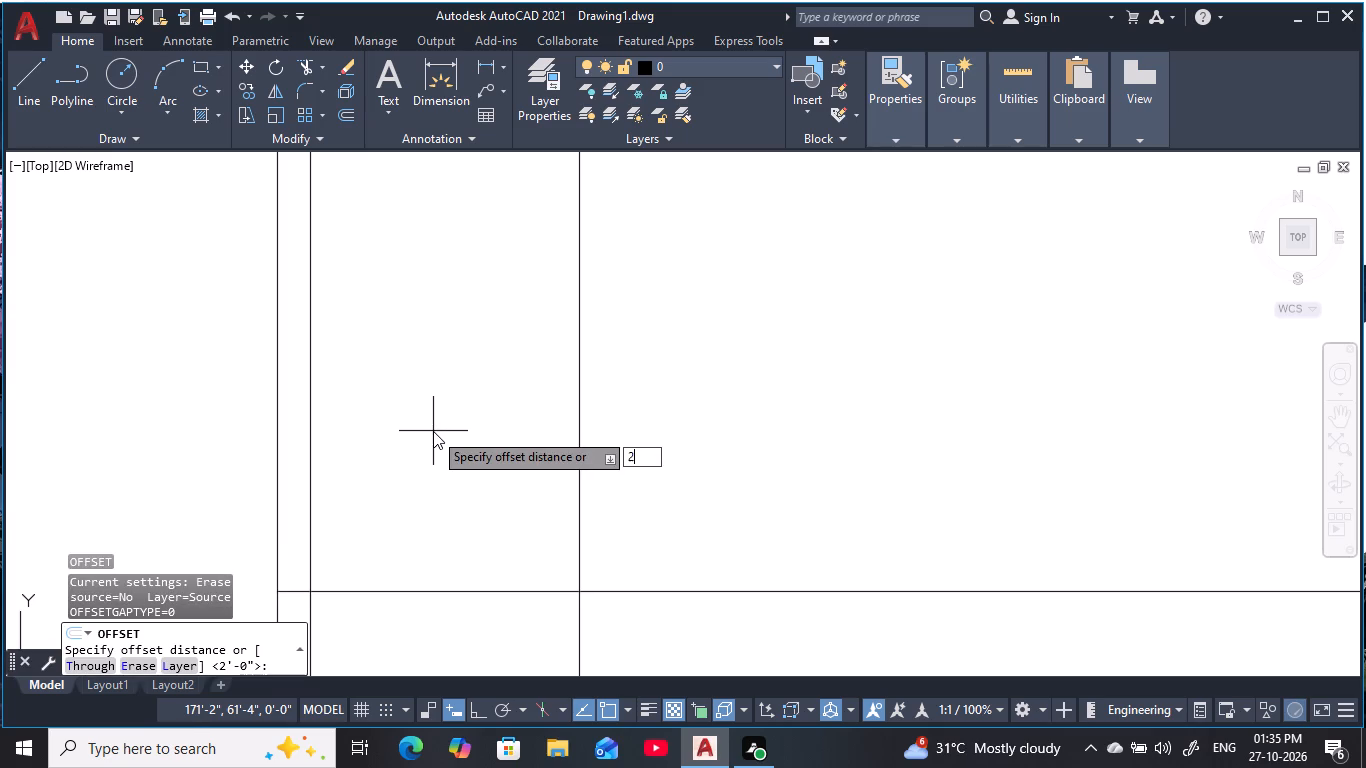
pyautogui.press("'")
pyautogui.press('space')
pyautogui.click(577, 475)
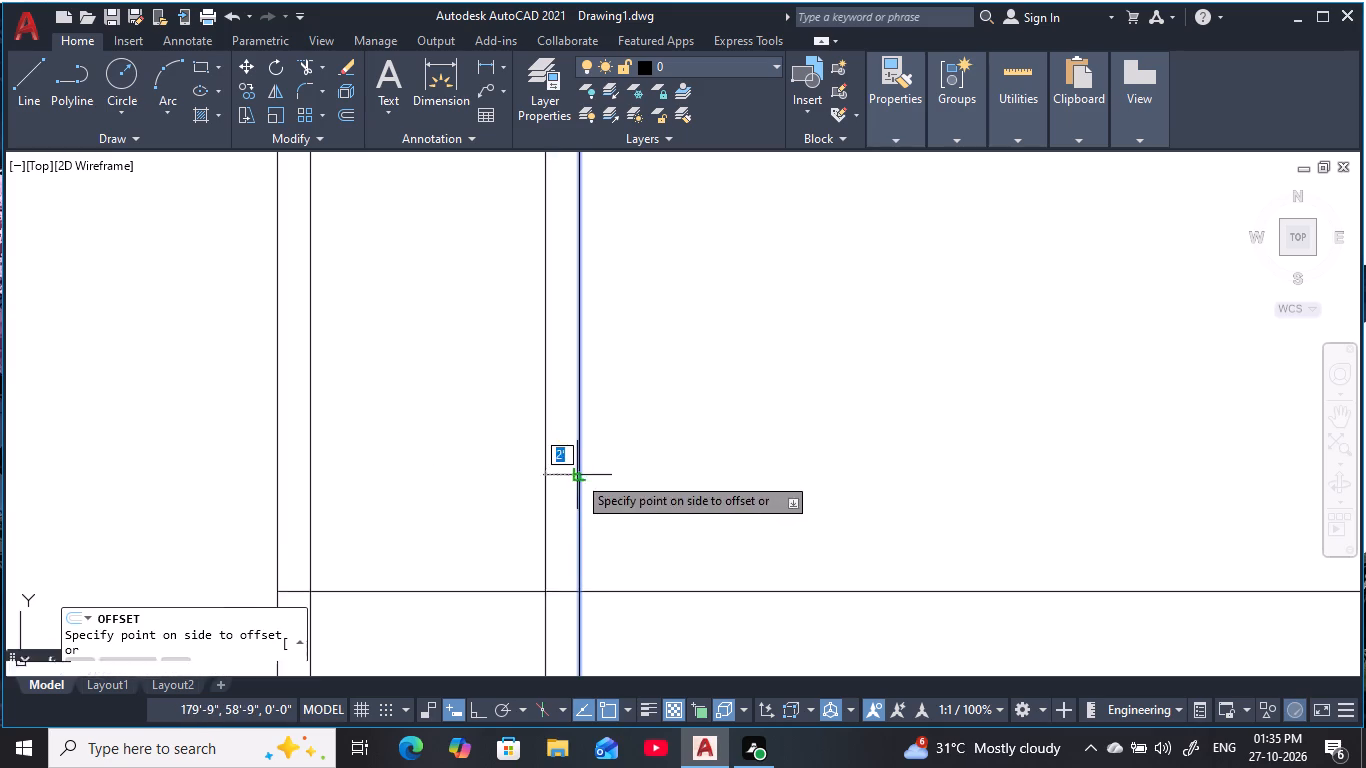
pyautogui.click(658, 456)
pyautogui.press('Escape')
pyautogui.moveTo(673, 453); pyautogui.dragTo(595, 464, button='middle')
pyautogui.press('Escape')
pyautogui.press('Escape')
pyautogui.press('Escape')
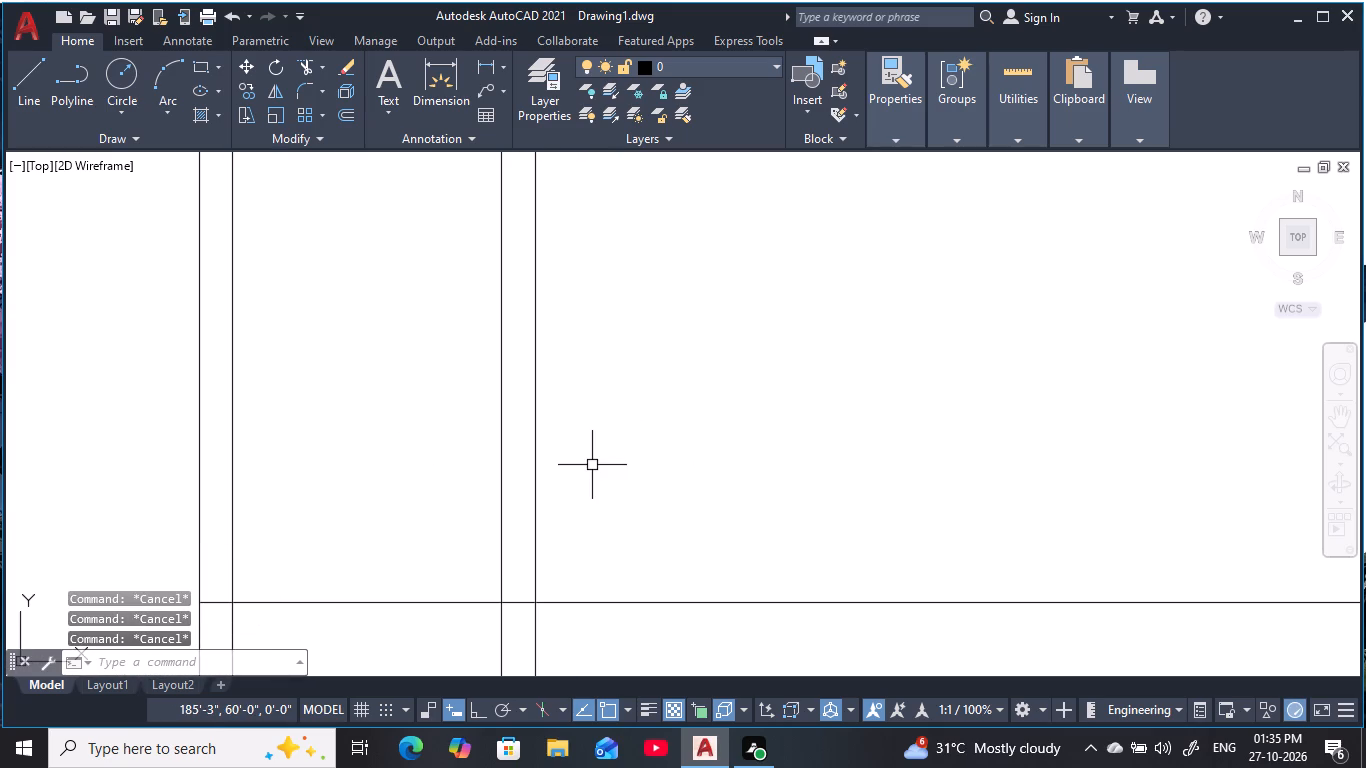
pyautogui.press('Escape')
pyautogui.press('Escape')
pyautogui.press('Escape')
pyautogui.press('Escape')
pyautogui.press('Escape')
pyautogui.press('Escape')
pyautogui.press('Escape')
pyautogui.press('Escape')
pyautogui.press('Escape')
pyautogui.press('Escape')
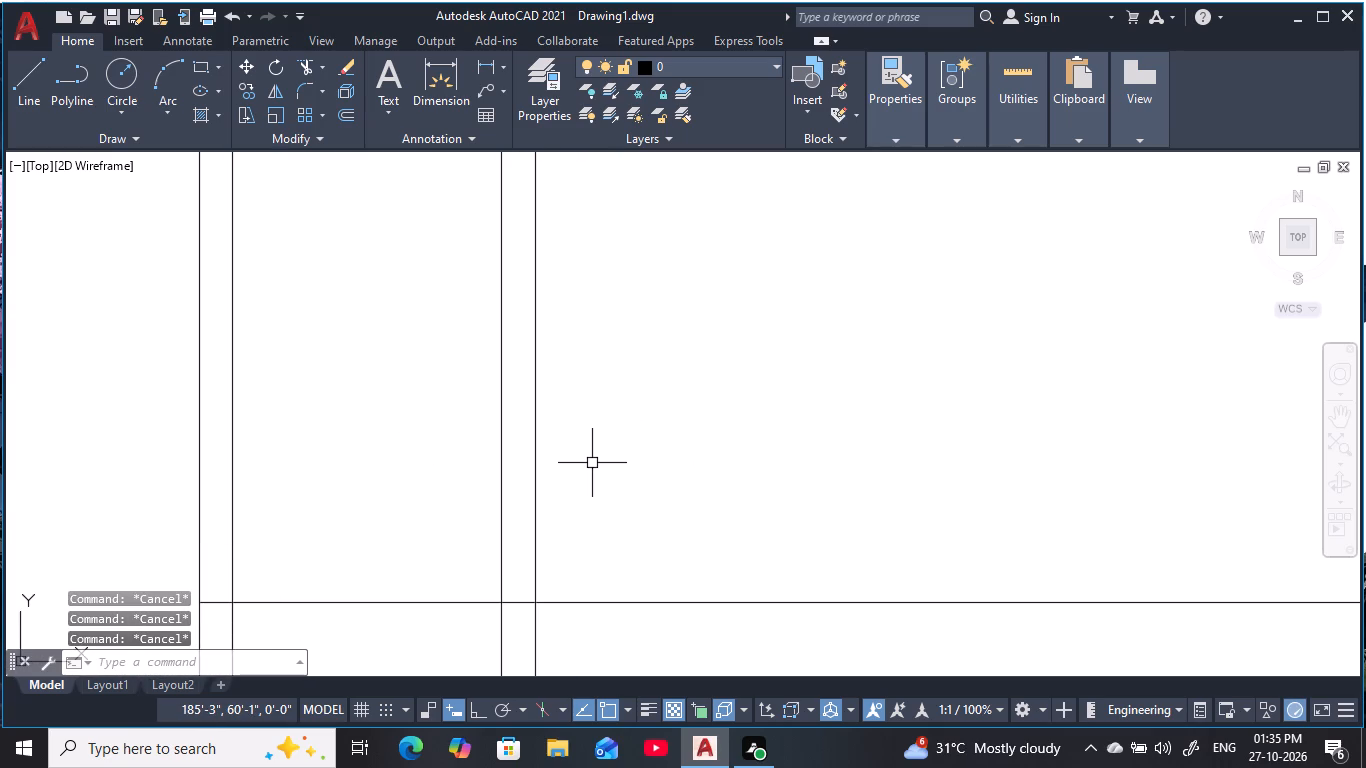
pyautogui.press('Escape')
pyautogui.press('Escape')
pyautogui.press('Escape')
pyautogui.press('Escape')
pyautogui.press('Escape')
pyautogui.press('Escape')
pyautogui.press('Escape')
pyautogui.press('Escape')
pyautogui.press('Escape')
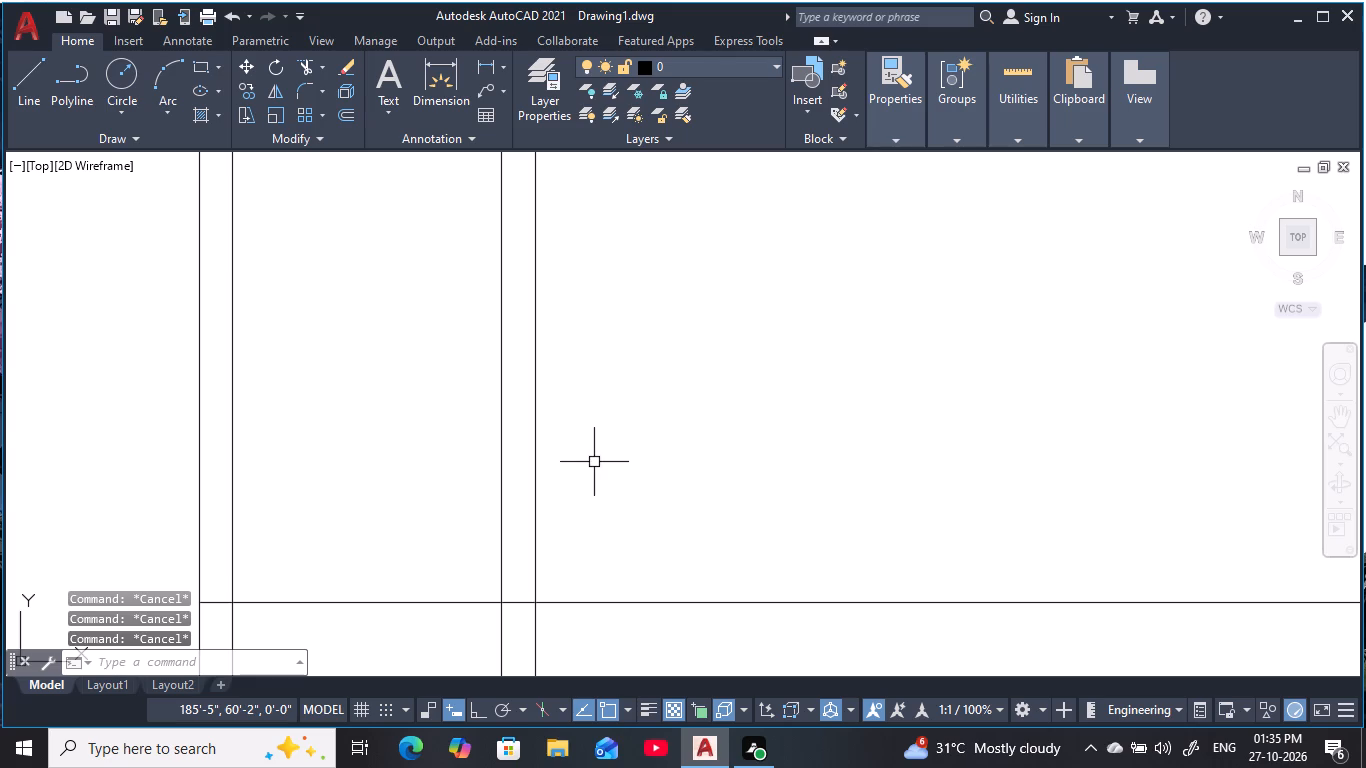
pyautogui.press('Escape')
# Offset the rightmost of the four vertical lines 10' to its right.
pyautogui.write('o')
pyautogui.press('space')
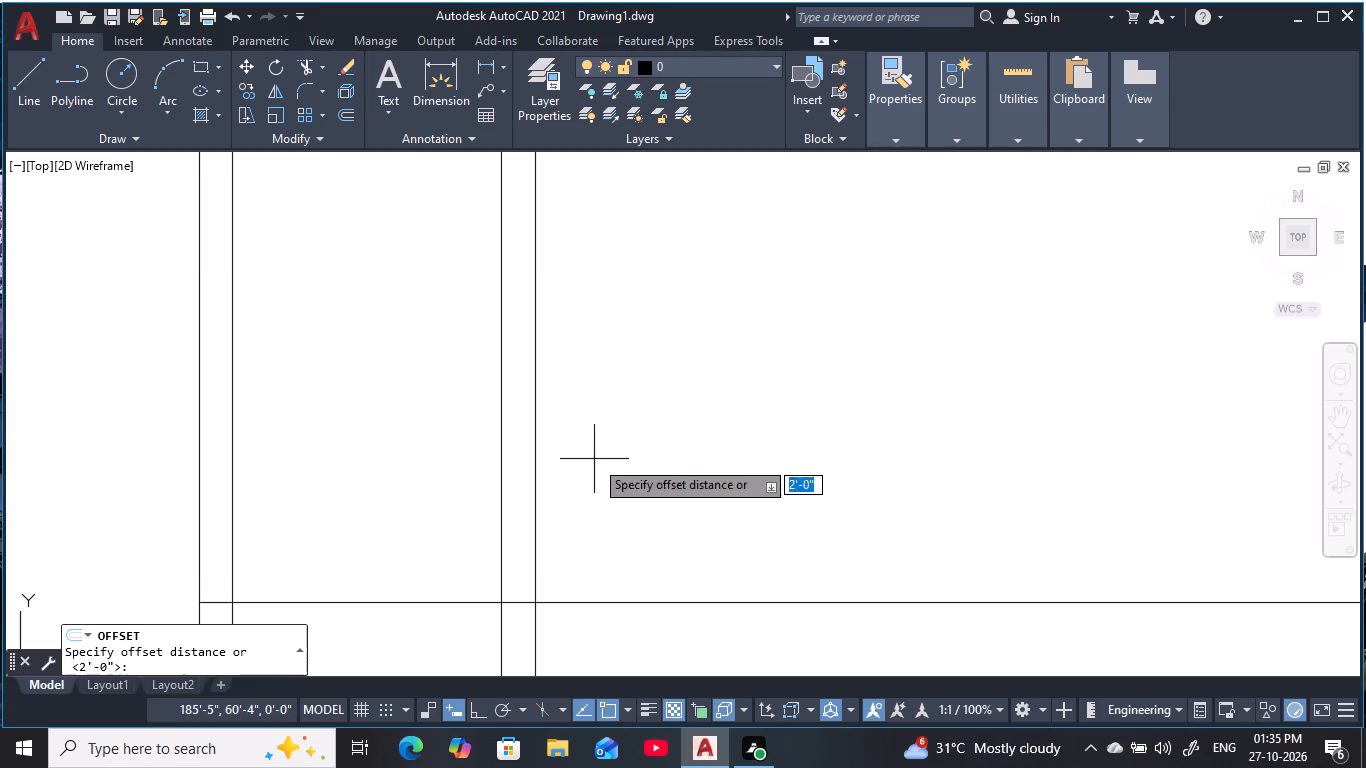
pyautogui.press('1')
pyautogui.press("'")
pyautogui.press('BackSpace')
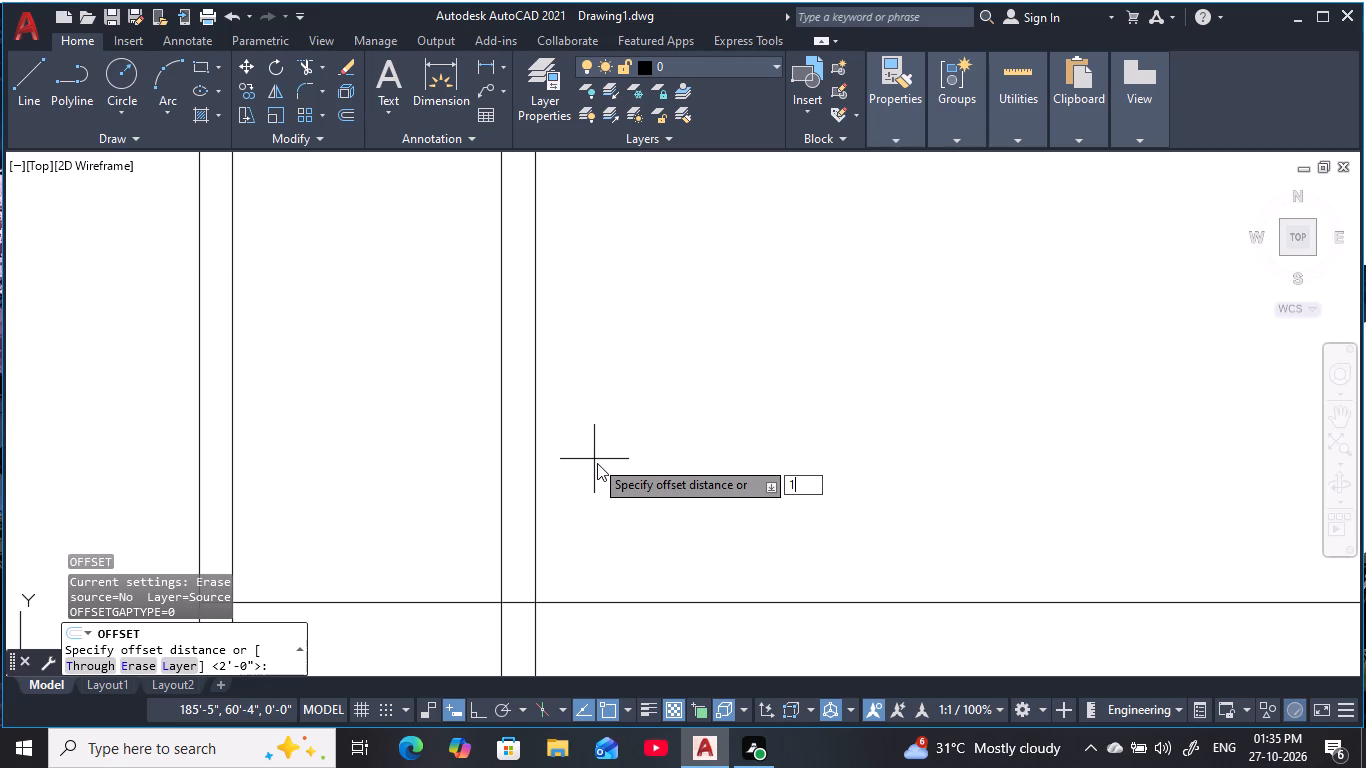
pyautogui.write("0'")
pyautogui.press('space')
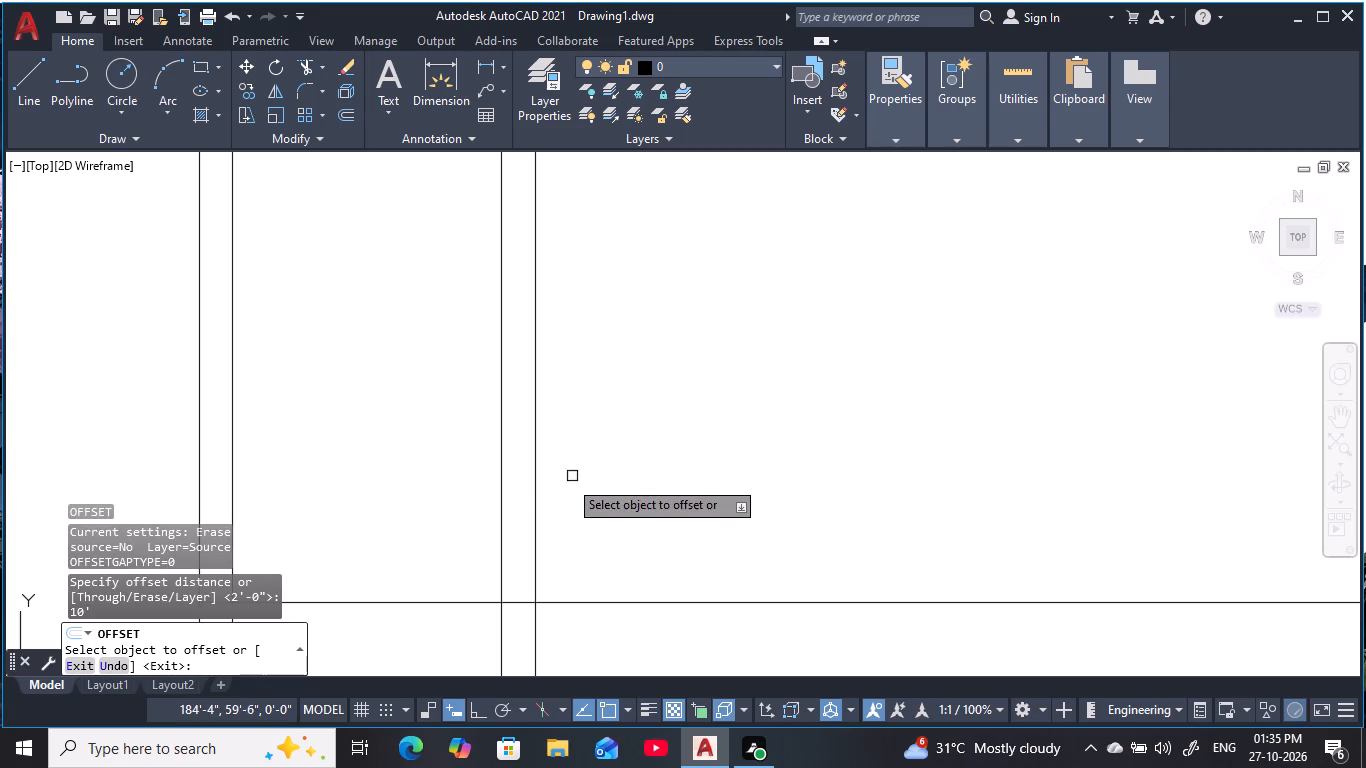
pyautogui.click(537, 495)
pyautogui.click(820, 419)
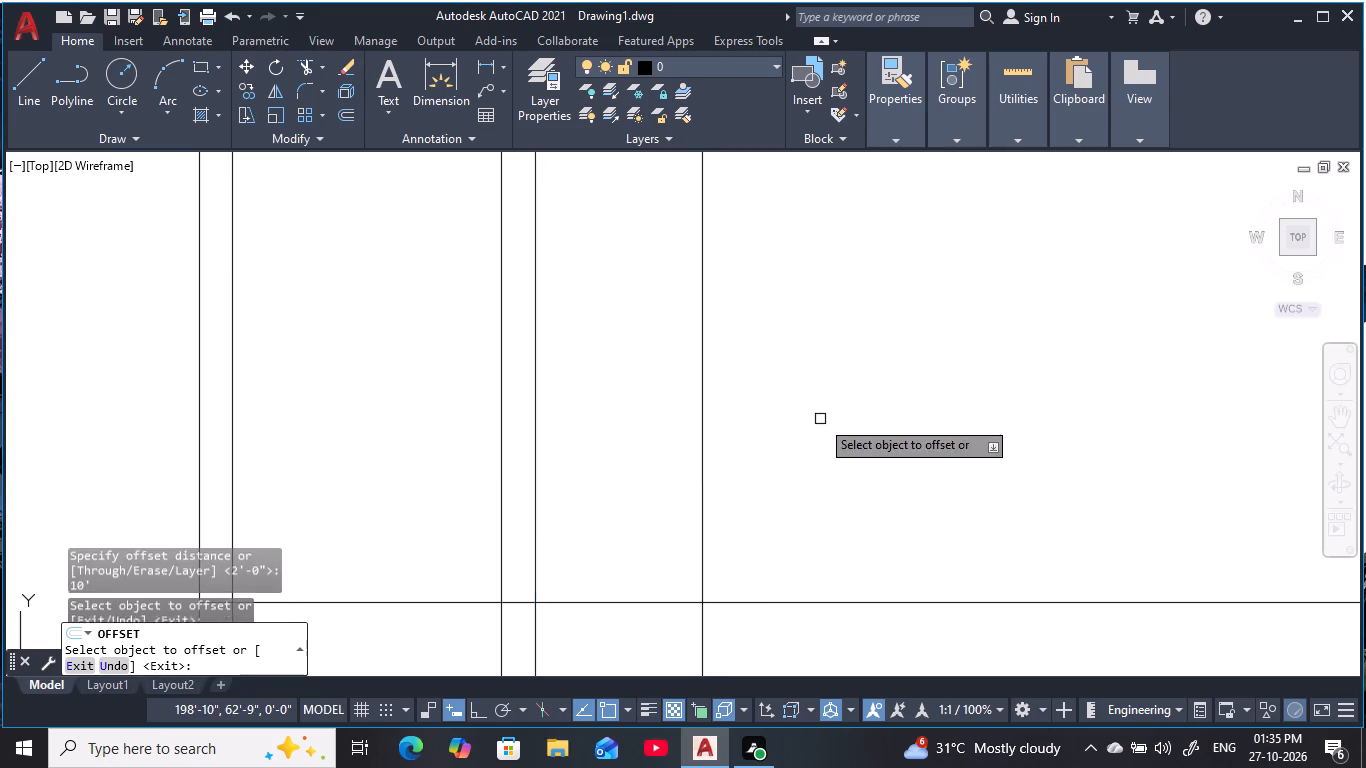
pyautogui.moveTo(823, 419); pyautogui.dragTo(733, 428, button='middle')
pyautogui.press('Escape')
pyautogui.press('Escape')
pyautogui.press('Escape')
pyautogui.press('Escape')
pyautogui.press('Escape')
pyautogui.press('Escape')
pyautogui.press('Escape')
pyautogui.press('Escape')
pyautogui.press('Escape')
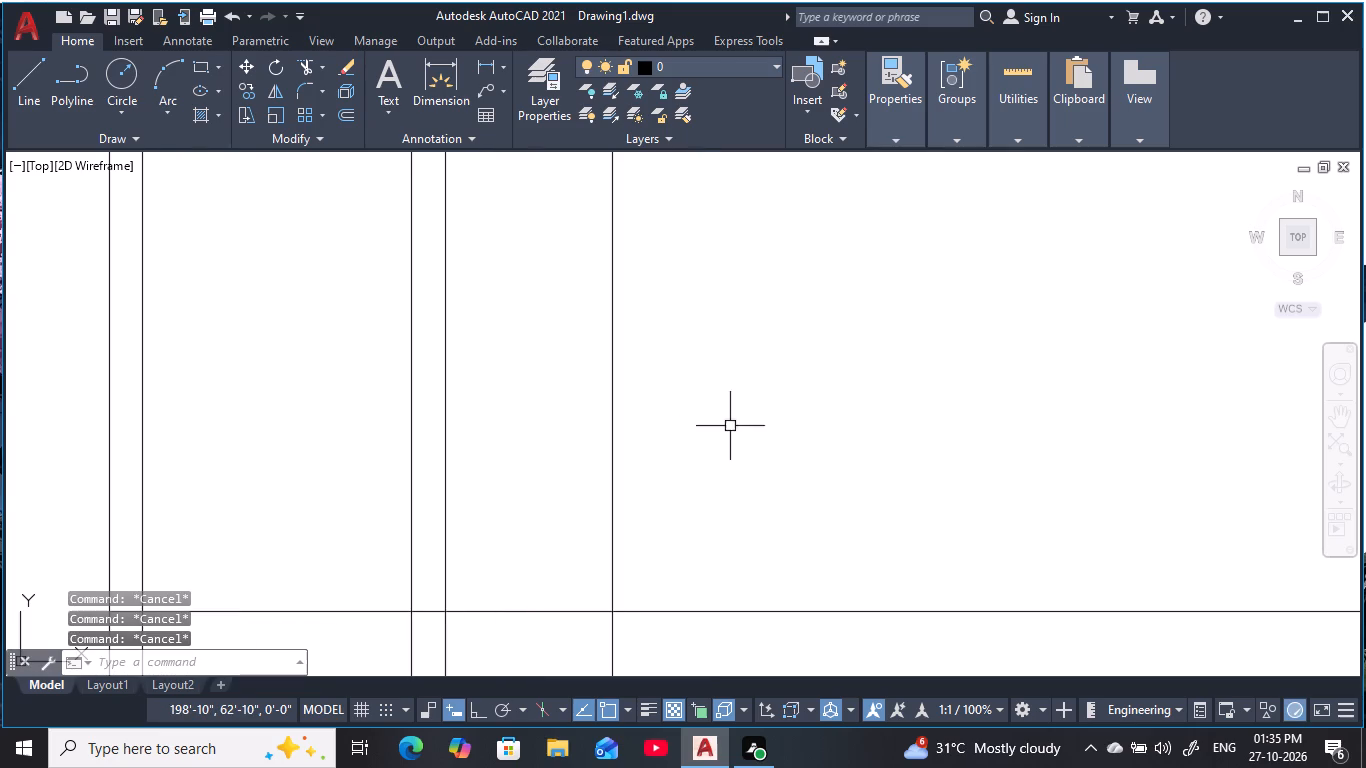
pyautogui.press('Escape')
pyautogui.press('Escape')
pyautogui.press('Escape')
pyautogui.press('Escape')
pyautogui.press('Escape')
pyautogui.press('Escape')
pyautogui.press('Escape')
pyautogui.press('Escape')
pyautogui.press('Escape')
# Offset the rightmost of the five vertical lines 6' to its right.
pyautogui.write('o')
pyautogui.press('space')
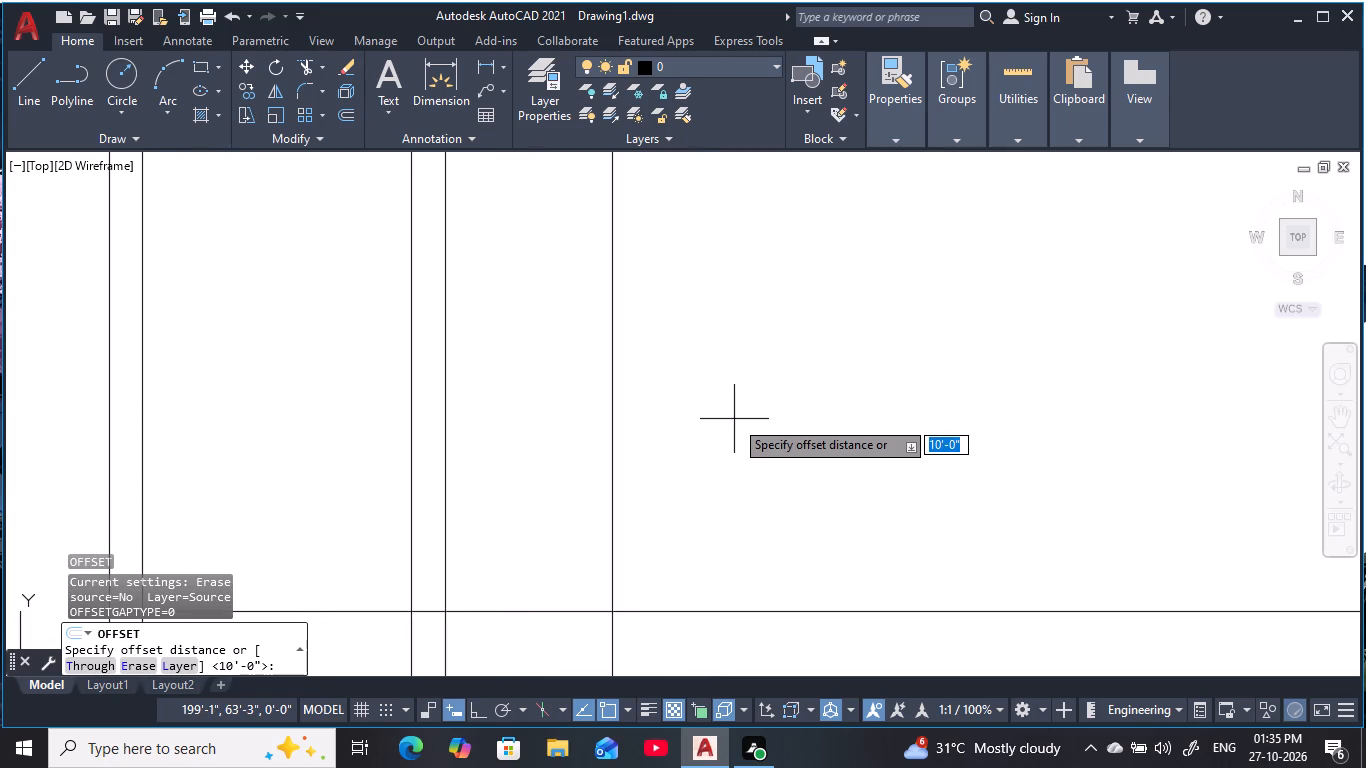
pyautogui.write("6'")
pyautogui.press('space')
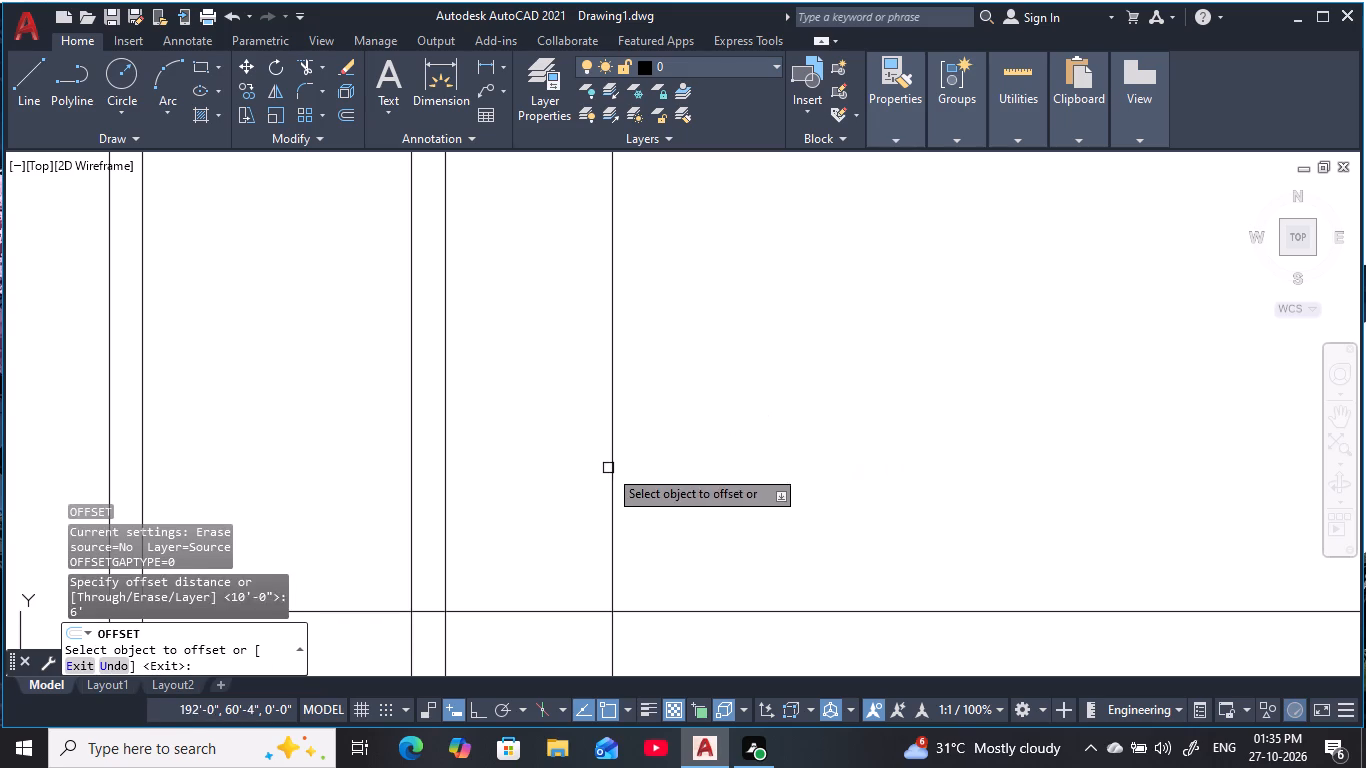
pyautogui.click(606, 466)
pyautogui.click(613, 469)
pyautogui.click(764, 424)
pyautogui.press('Escape')
pyautogui.press('Escape')
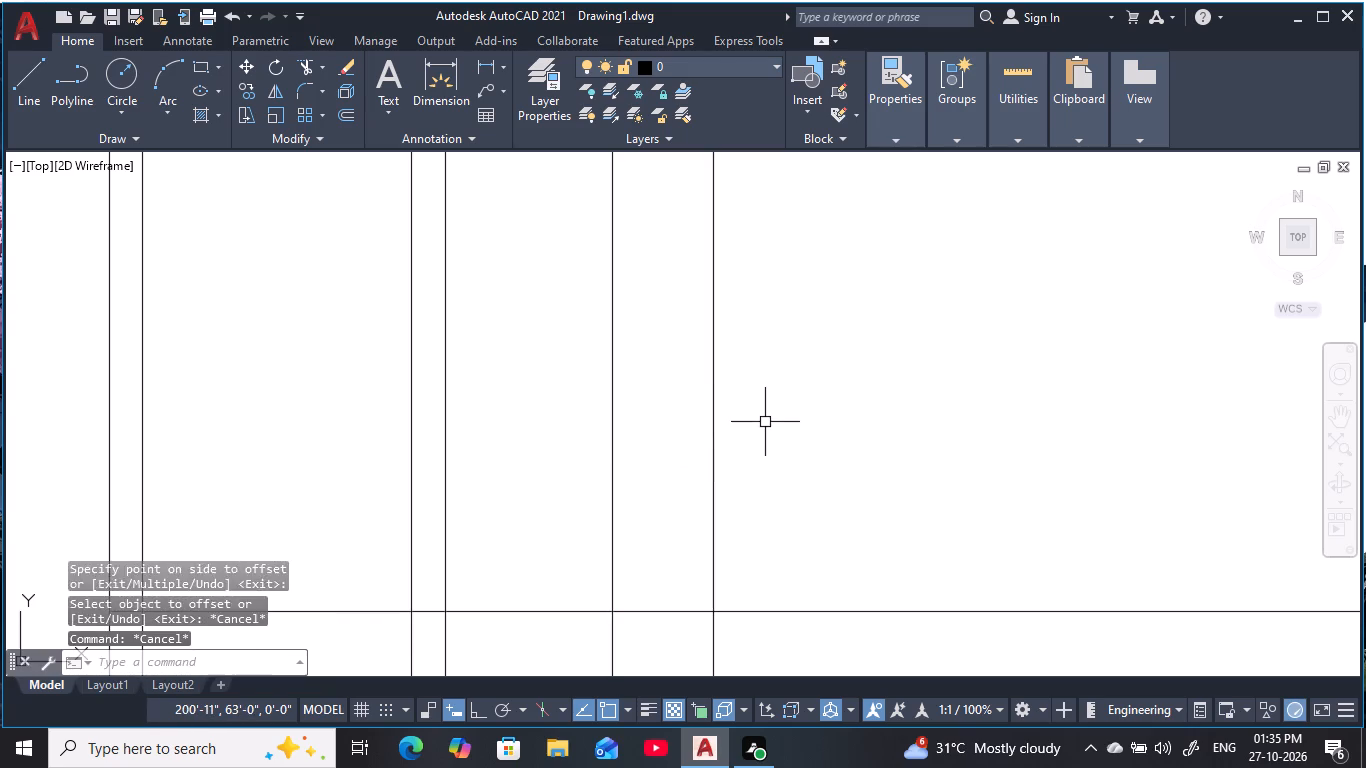
pyautogui.press('Escape')
pyautogui.press('Escape')
pyautogui.press('Escape')
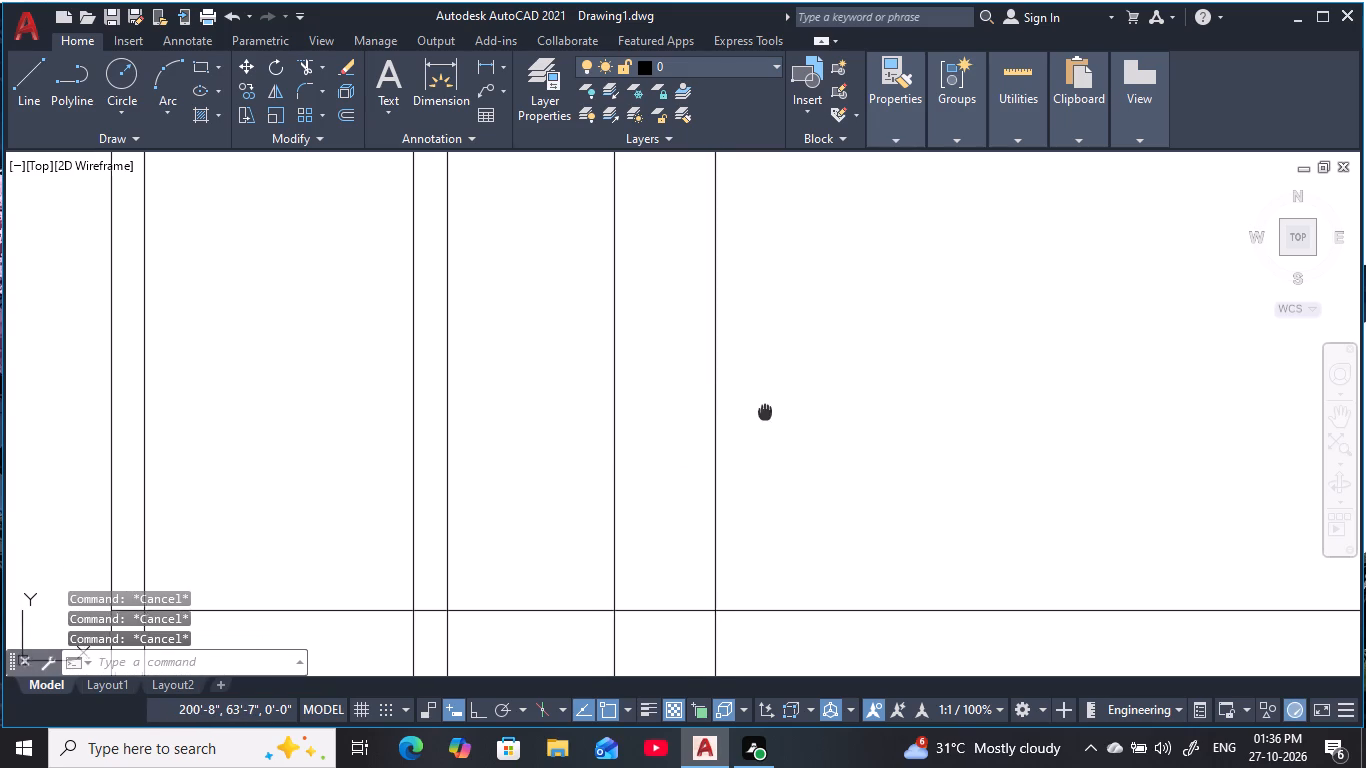
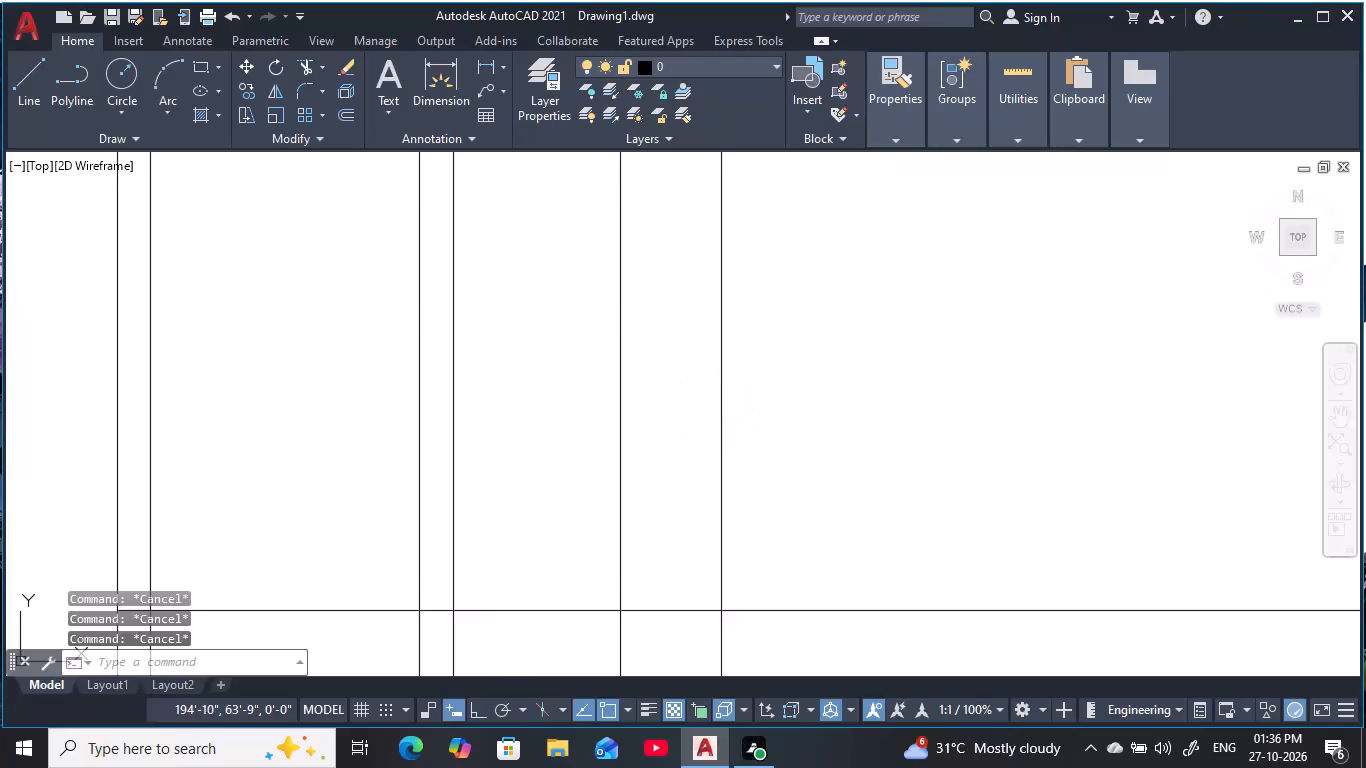
# Erase the rightmost of the six vertical lines.
pyautogui.scroll(-1, 661, 410)
pyautogui.moveTo(660, 410); pyautogui.dragTo(676, 417, button='middle')
pyautogui.press('Escape')
pyautogui.scroll(1, 678, 415)
pyautogui.press('Escape')
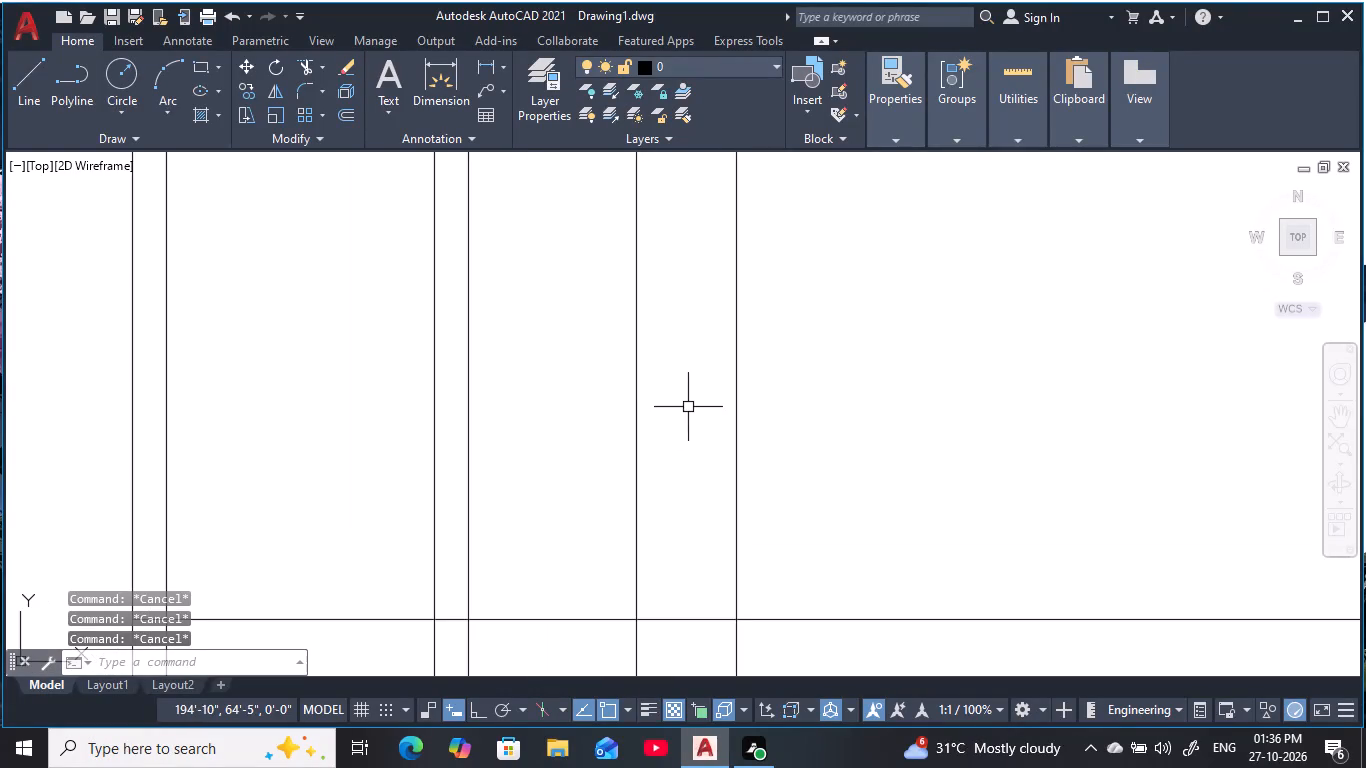
pyautogui.press('Escape')
pyautogui.press('Escape')
pyautogui.press('Escape')
pyautogui.press('Escape')
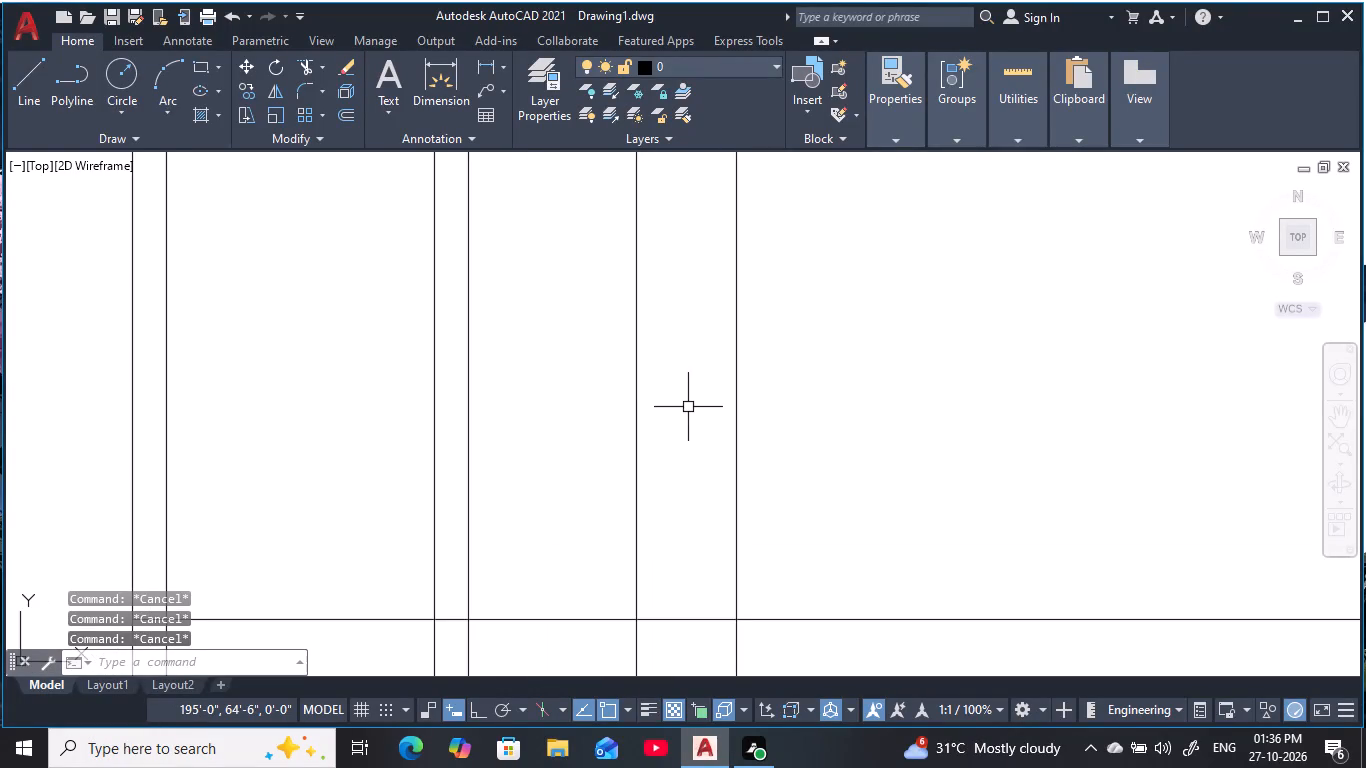
pyautogui.moveTo(688, 407); pyautogui.dragTo(699, 406, button='middle')
pyautogui.click(780, 418)
pyautogui.click(707, 411)
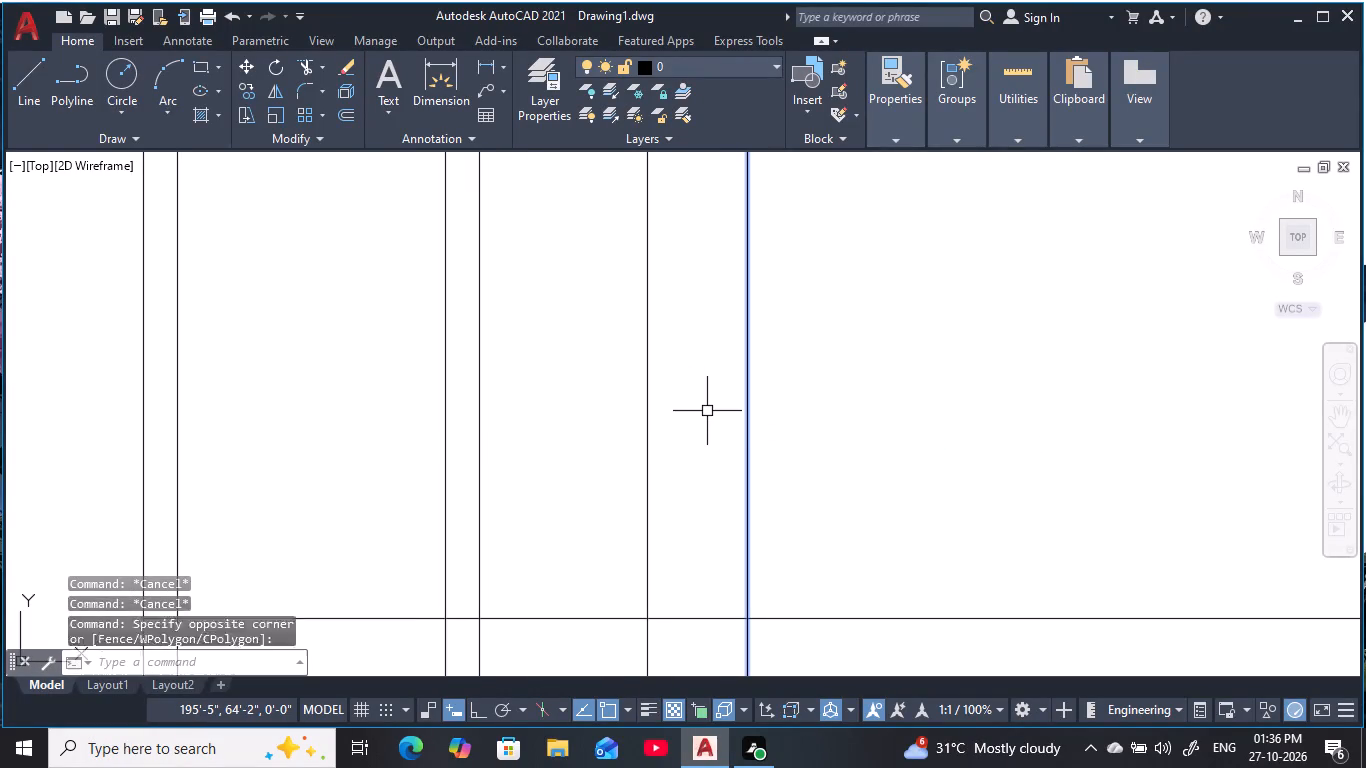
pyautogui.write('e')
pyautogui.press('space')
pyautogui.press('Escape')
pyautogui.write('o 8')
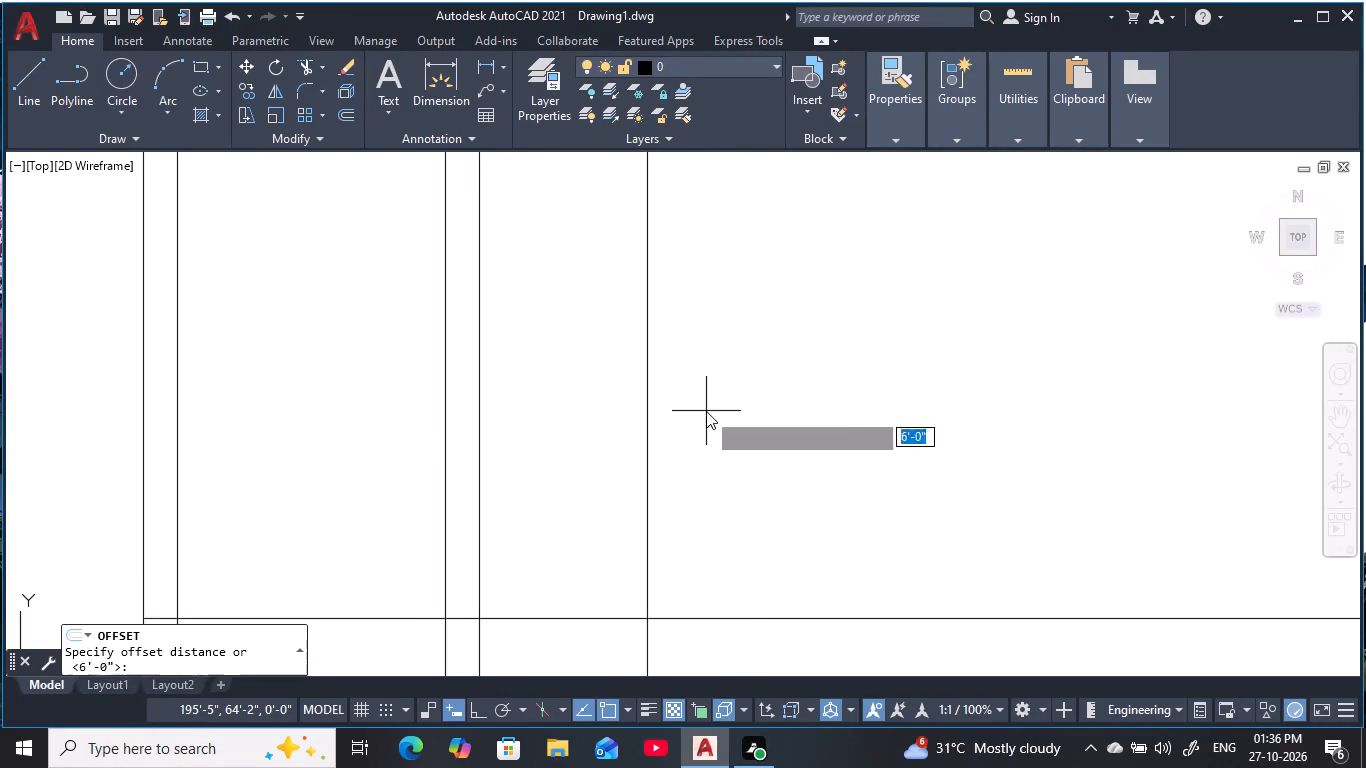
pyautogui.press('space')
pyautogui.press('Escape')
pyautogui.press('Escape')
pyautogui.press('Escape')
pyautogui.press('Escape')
# Offset the rightmost of the five remaining vertical lines 8' to its right.
pyautogui.write("o 8'")
pyautogui.press('space')
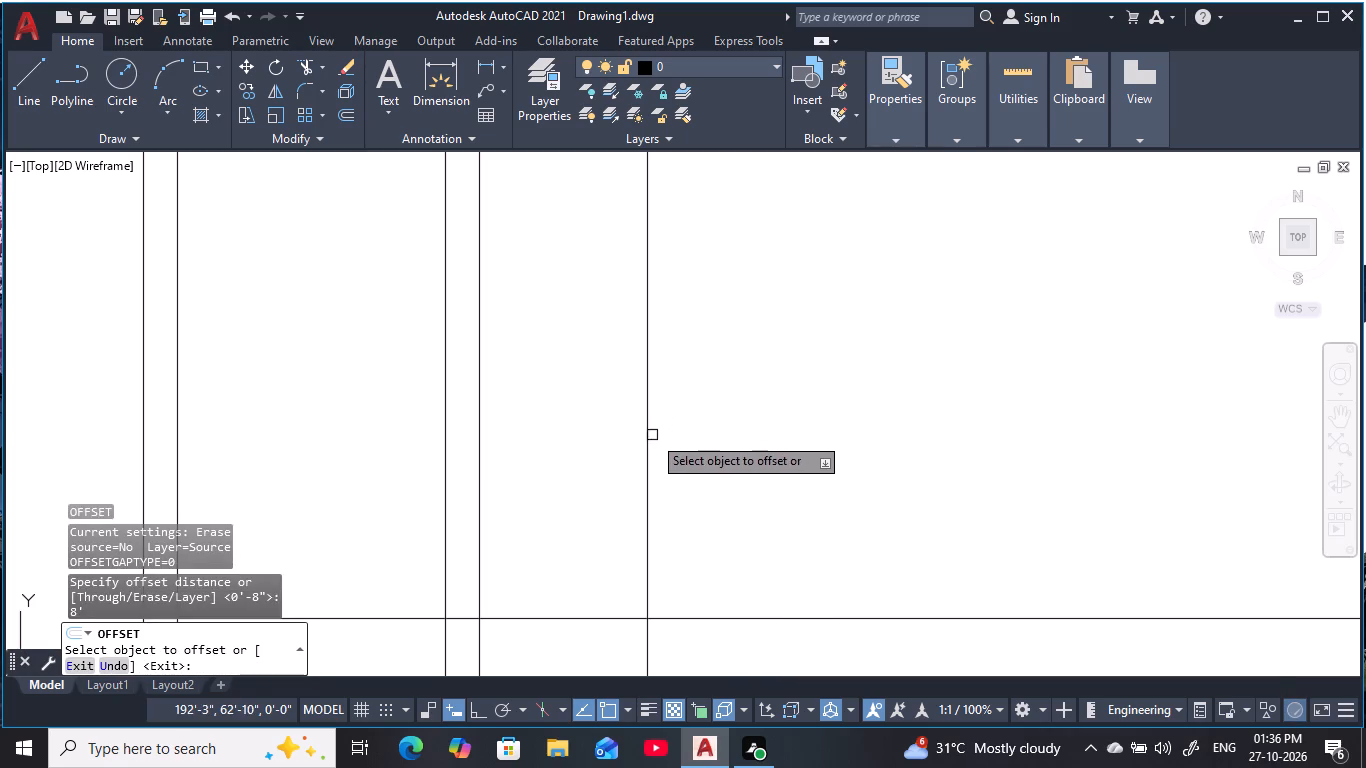
pyautogui.click(650, 436)
pyautogui.click(862, 384)
pyautogui.press('Escape')
pyautogui.moveTo(837, 384); pyautogui.dragTo(899, 381, button='middle')
pyautogui.press('Escape')
pyautogui.press('Escape')
pyautogui.press('Escape')
pyautogui.press('Escape')
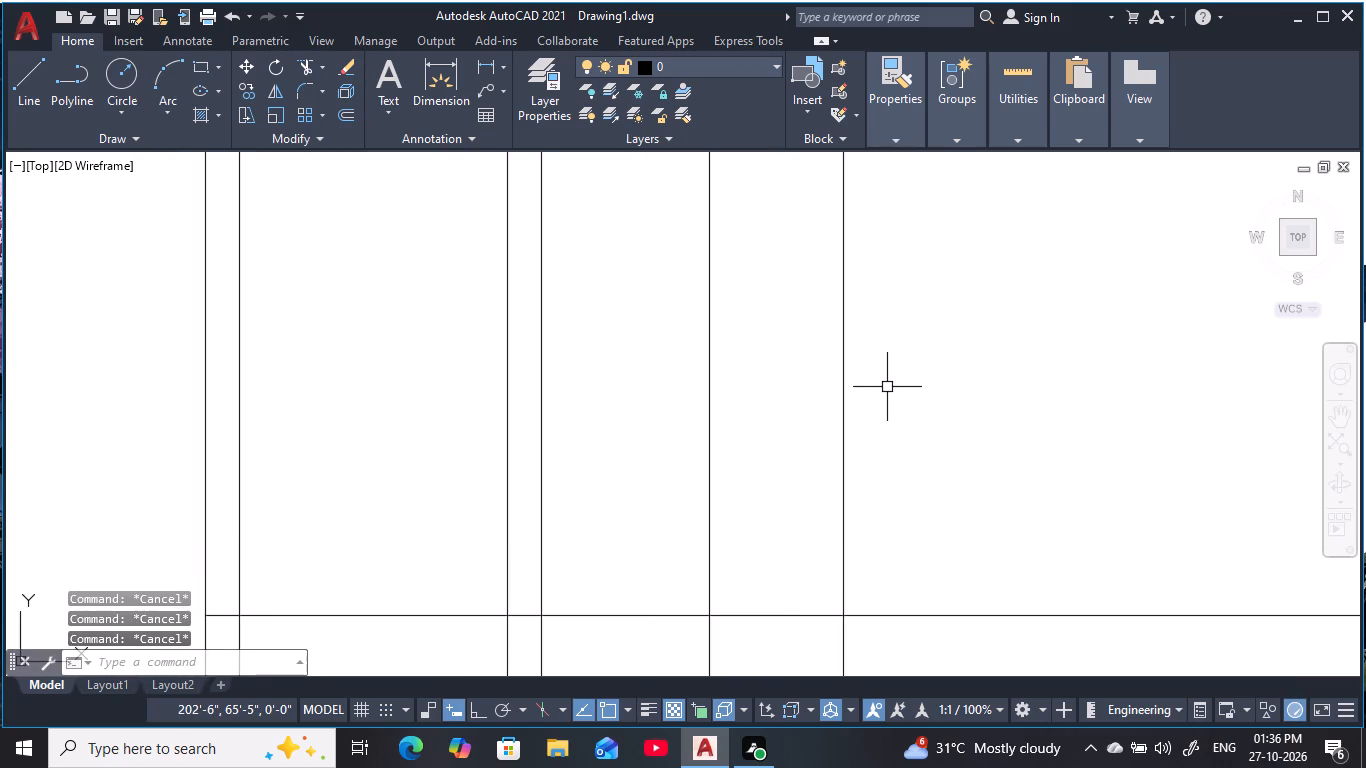
pyautogui.press('Escape')
pyautogui.press('Escape')
pyautogui.press('Escape')
pyautogui.press('Escape')
pyautogui.press('Escape')
pyautogui.press('Escape')
# Offset the horizontal base line 11'6" upward.
pyautogui.press('o')
pyautogui.press('space')
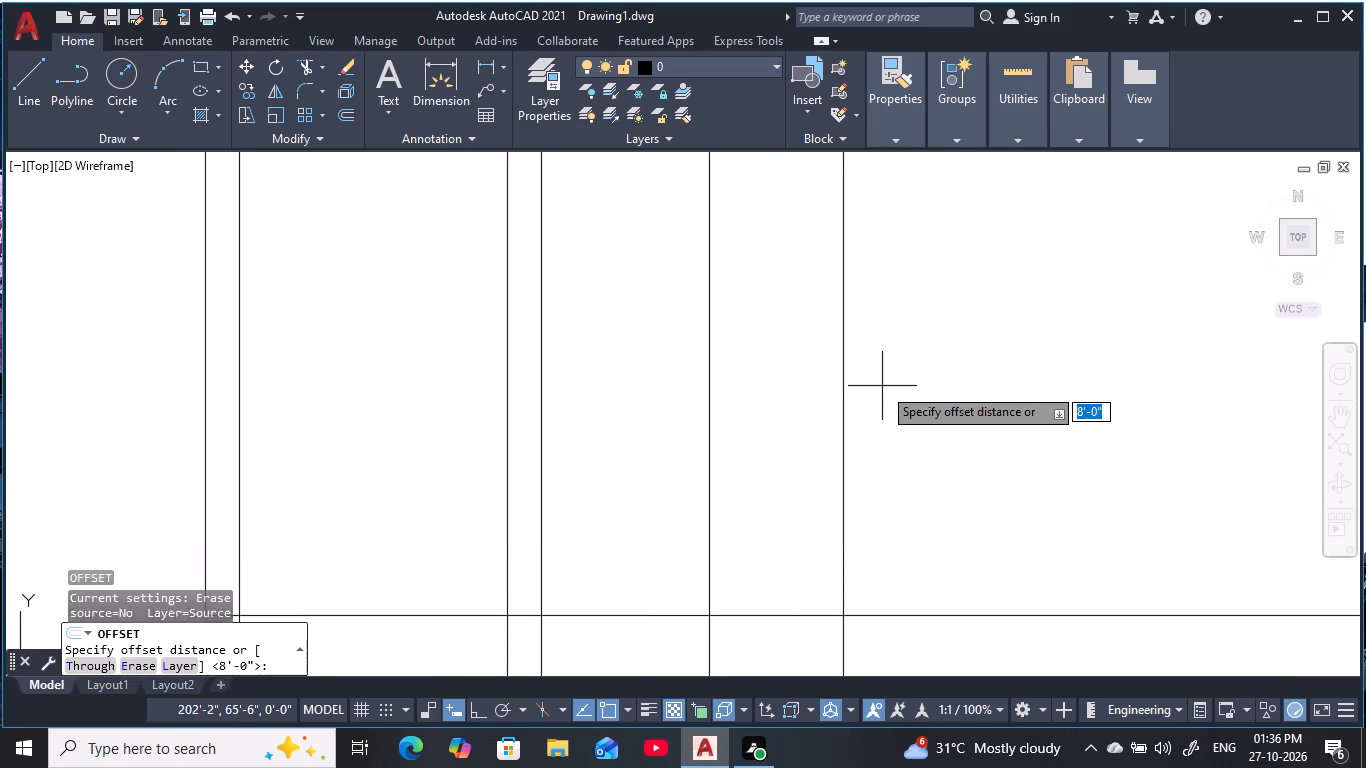
pyautogui.write('11')
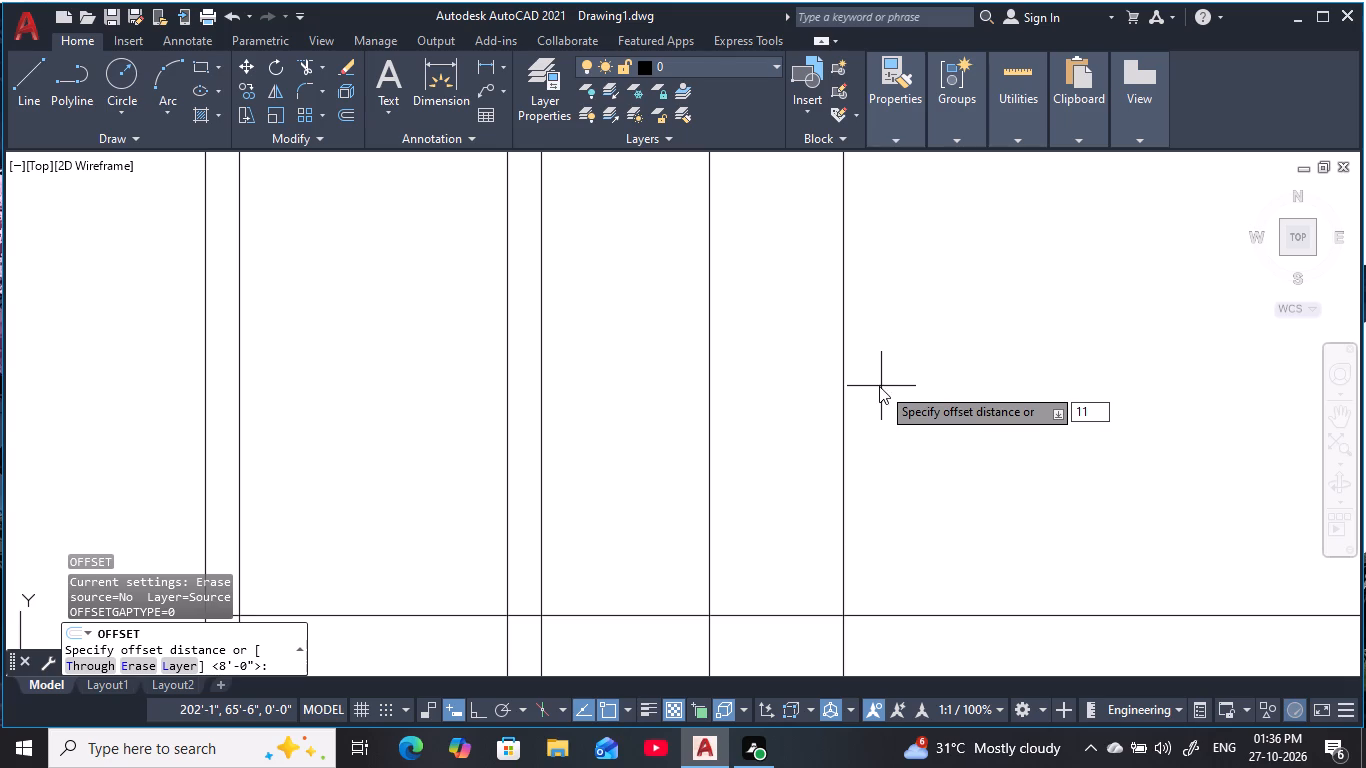
pyautogui.press("'")
pyautogui.write('6')
pyautogui.press('space')
pyautogui.moveTo(730, 488); pyautogui.dragTo(742, 448, button='right')
pyautogui.moveTo(730, 488); pyautogui.dragTo(765, 415, button='middle')
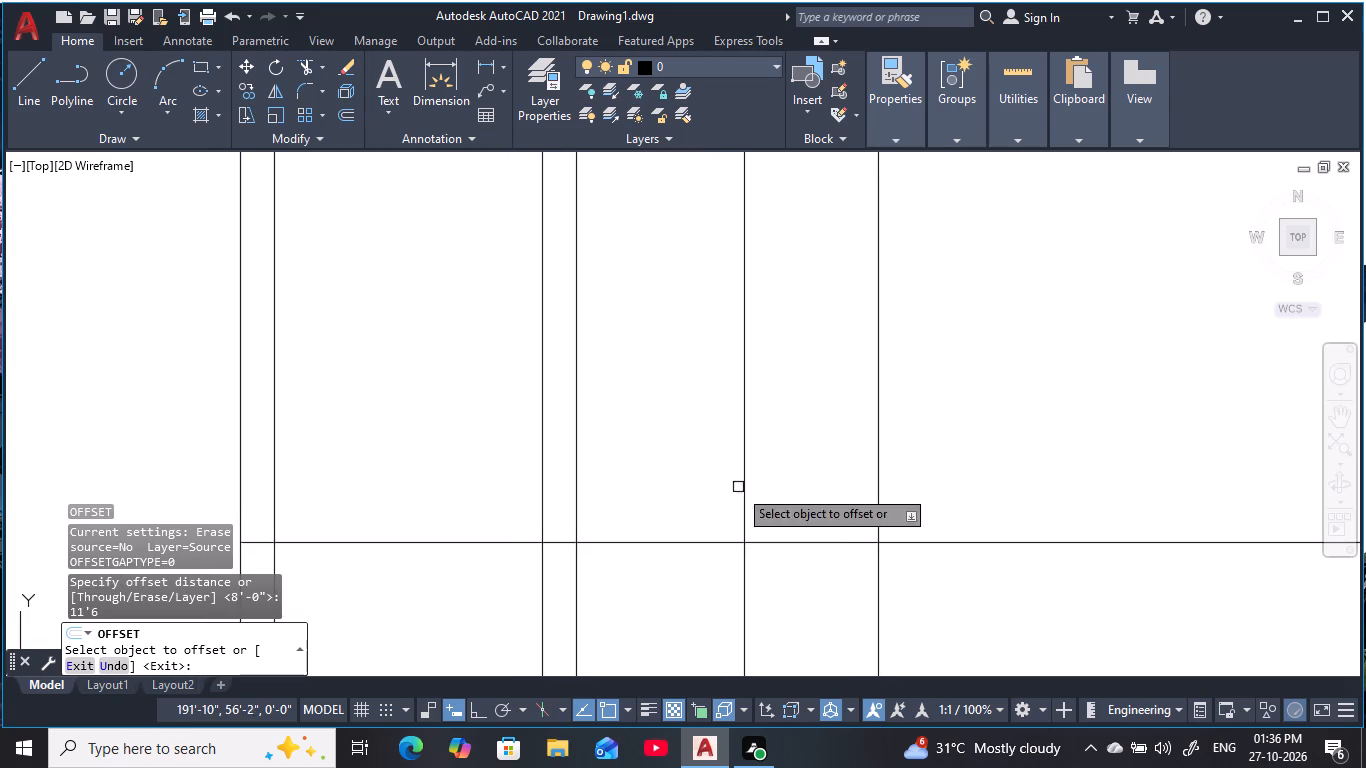
pyautogui.click(706, 543)
pyautogui.click(729, 266)
pyautogui.moveTo(672, 250); pyautogui.dragTo(714, 376, button='middle')
pyautogui.press('Escape')
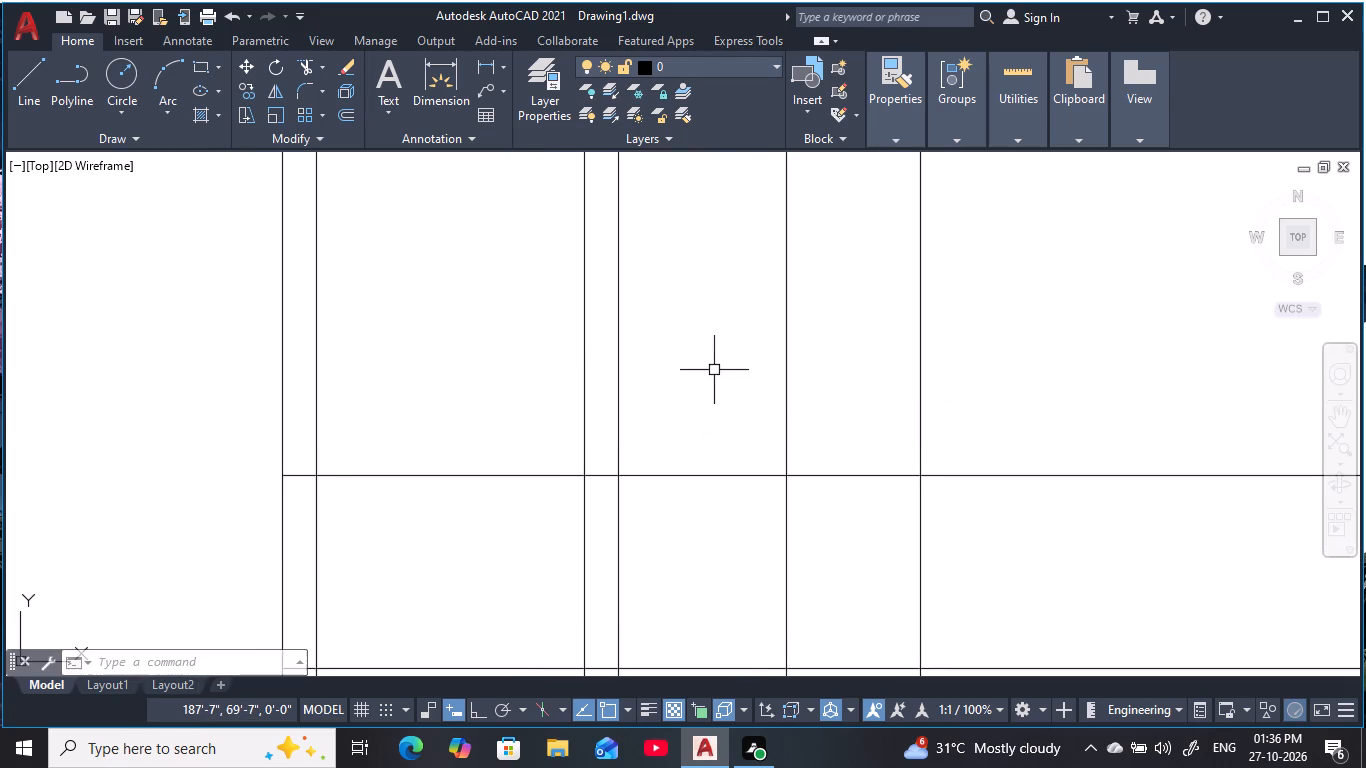
pyautogui.press('Escape')
pyautogui.press('Escape')
pyautogui.press('Escape')
pyautogui.press('Escape')
pyautogui.press('Escape')
pyautogui.press('Escape')
# Offset the upper of the two horizontal lines another 11'6" upward.
pyautogui.write("o 11'")
pyautogui.write('6')
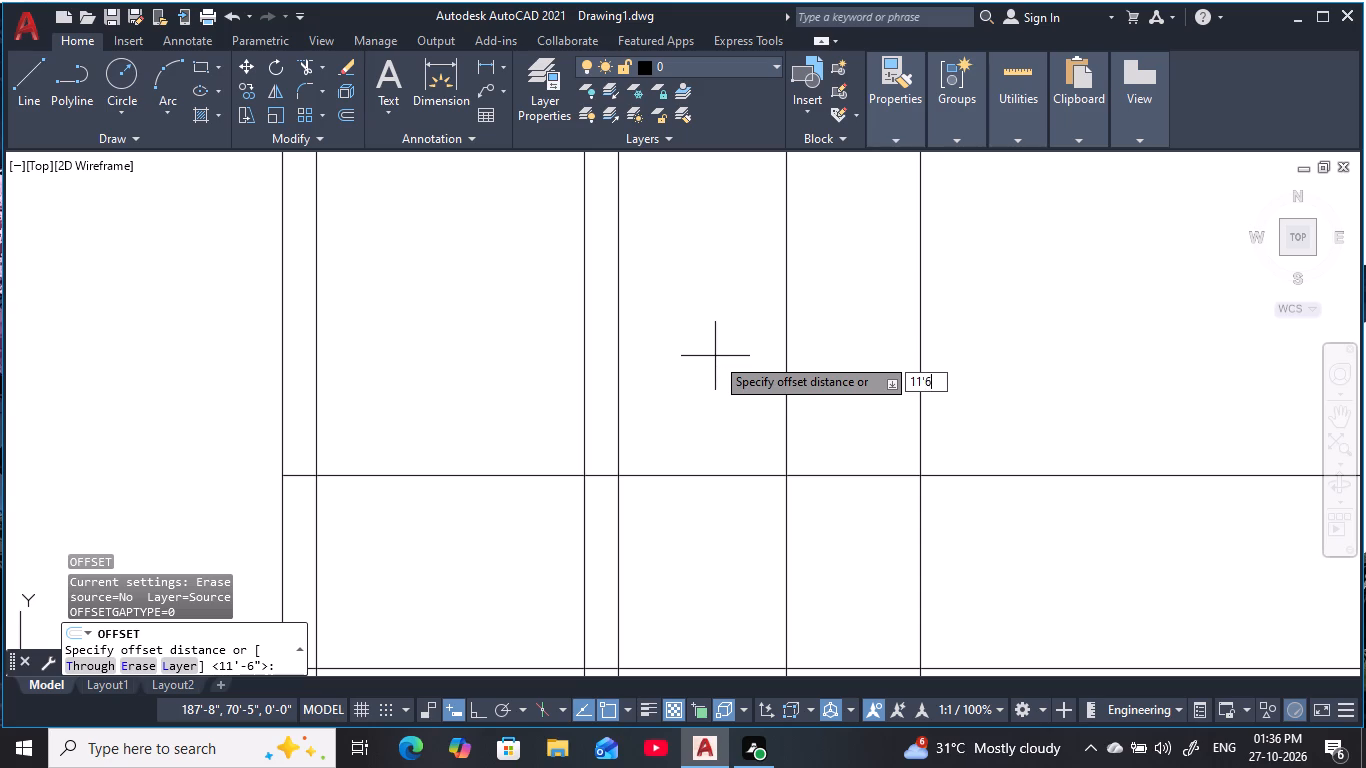
pyautogui.press('space')
pyautogui.click(708, 475)
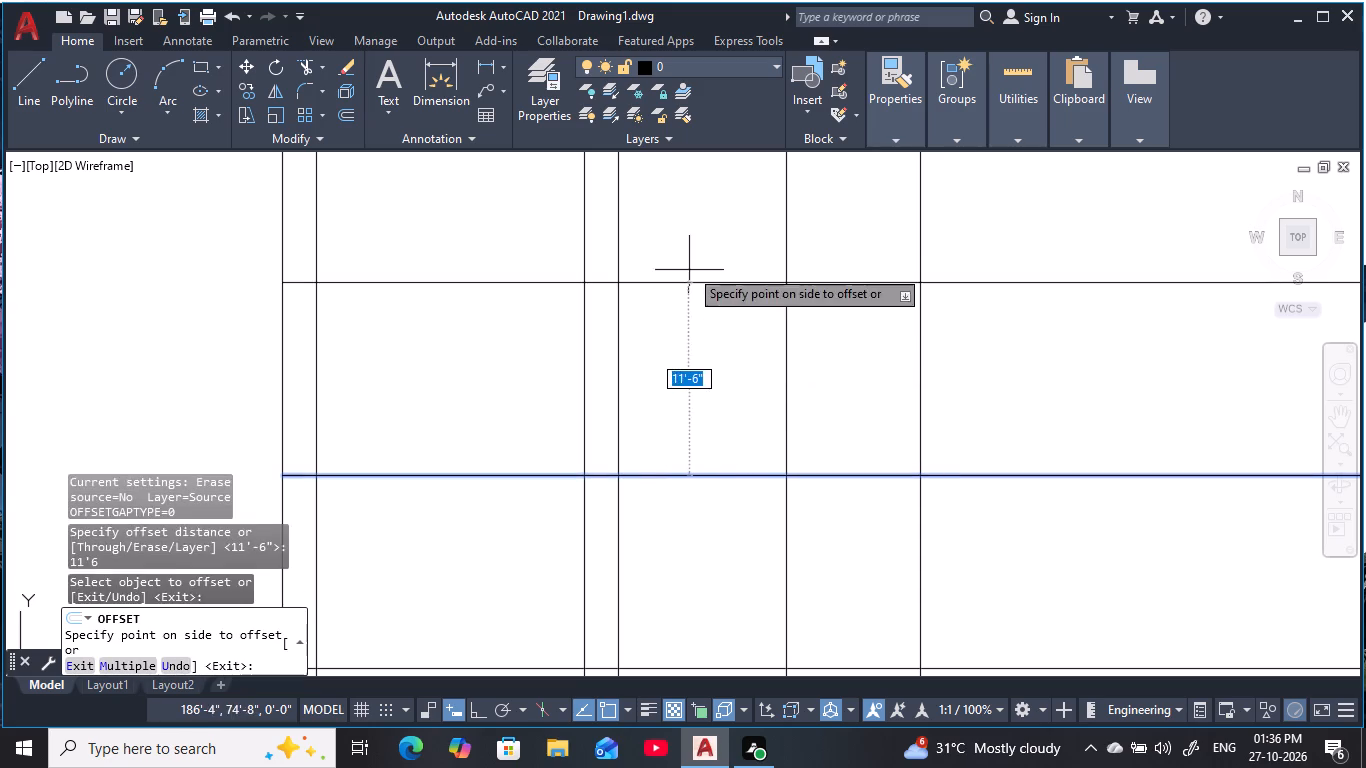
pyautogui.click(684, 242)
pyautogui.moveTo(698, 256); pyautogui.dragTo(685, 319, button='middle')
pyautogui.press('Escape')
pyautogui.press('Escape')
pyautogui.press('Escape')
pyautogui.press('Escape')
pyautogui.press('Escape')
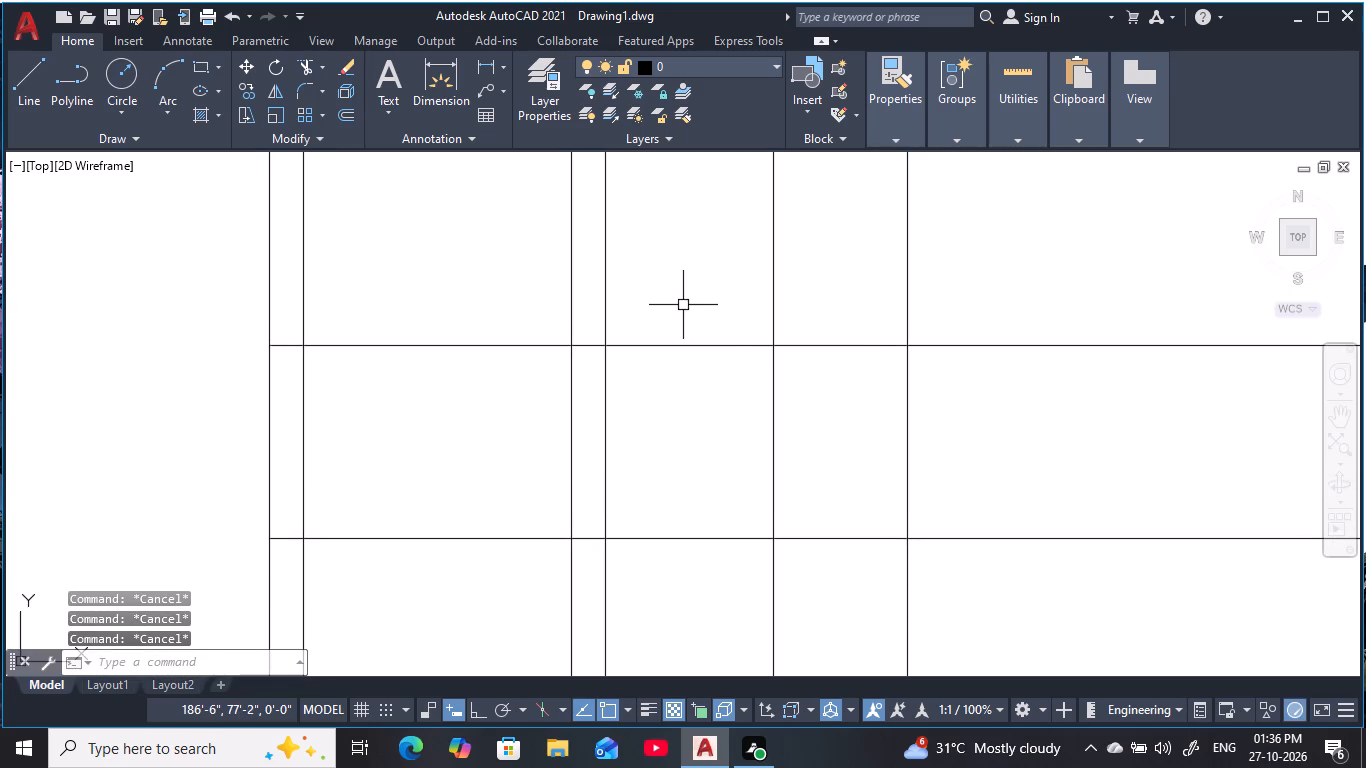
# Offset the topmost of the three horizontal lines 3'6" upward.
pyautogui.write("o 3'6")
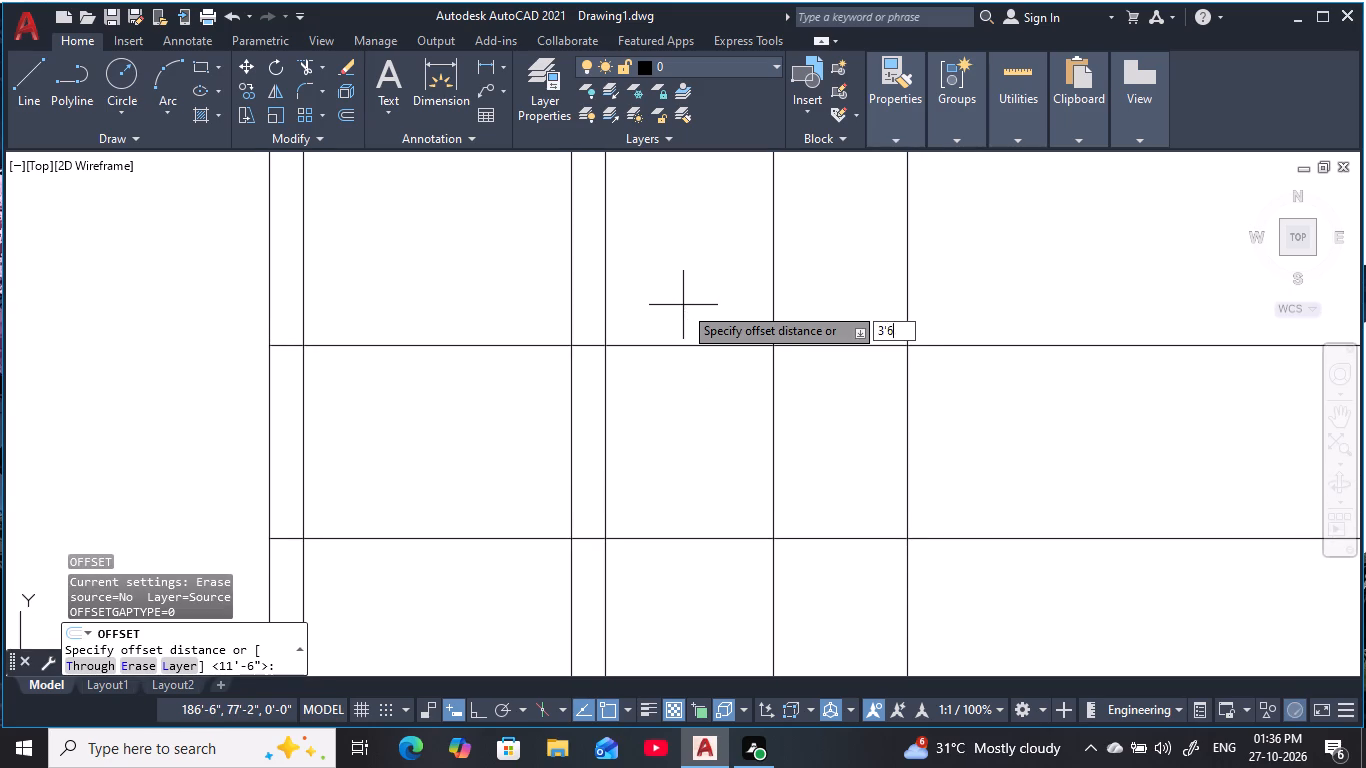
pyautogui.press('space')
pyautogui.click(685, 345)
pyautogui.click(691, 227)
pyautogui.moveTo(694, 229); pyautogui.dragTo(655, 310, button='middle')
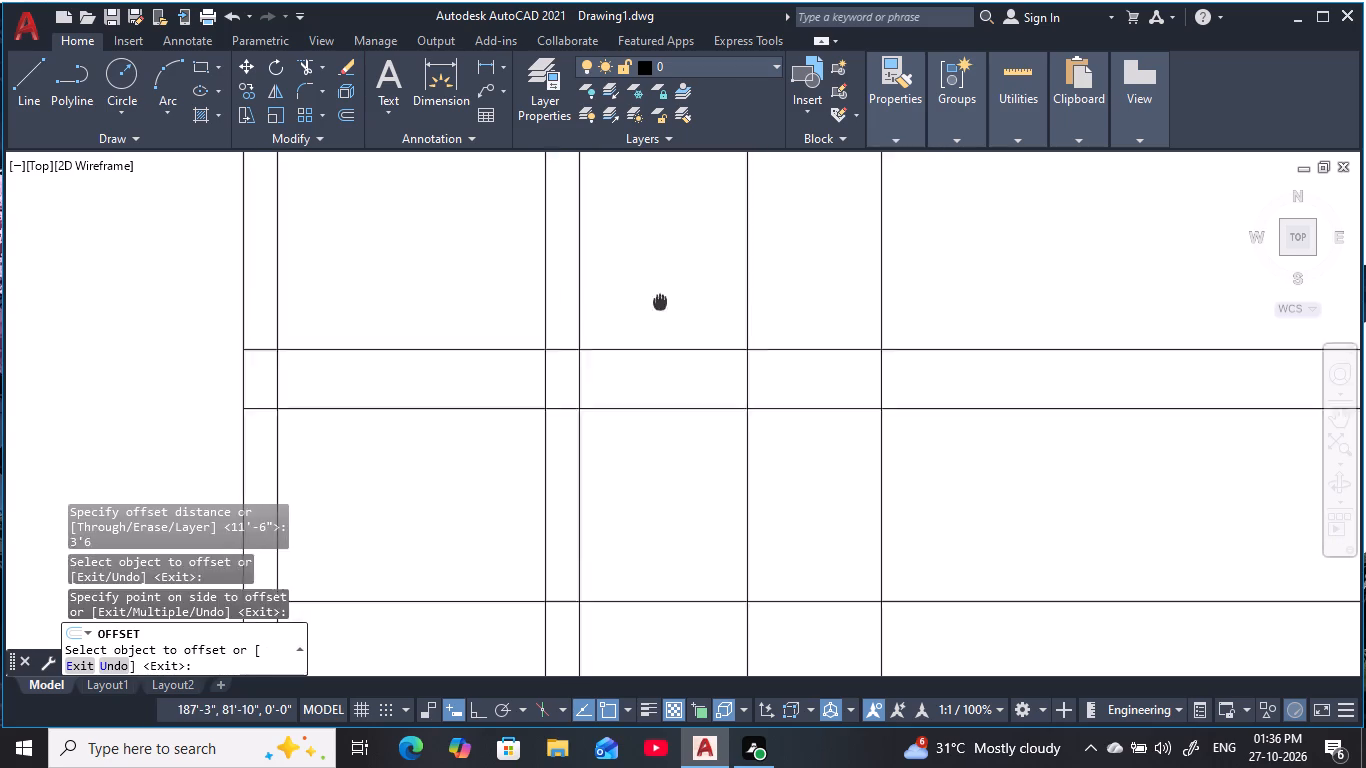
pyautogui.moveTo(655, 310); pyautogui.dragTo(646, 319, button='middle')
pyautogui.press('Escape')
pyautogui.press('Escape')
pyautogui.press('Escape')
pyautogui.press('Escape')
pyautogui.press('i')
pyautogui.press('Escape')
pyautogui.press('Escape')
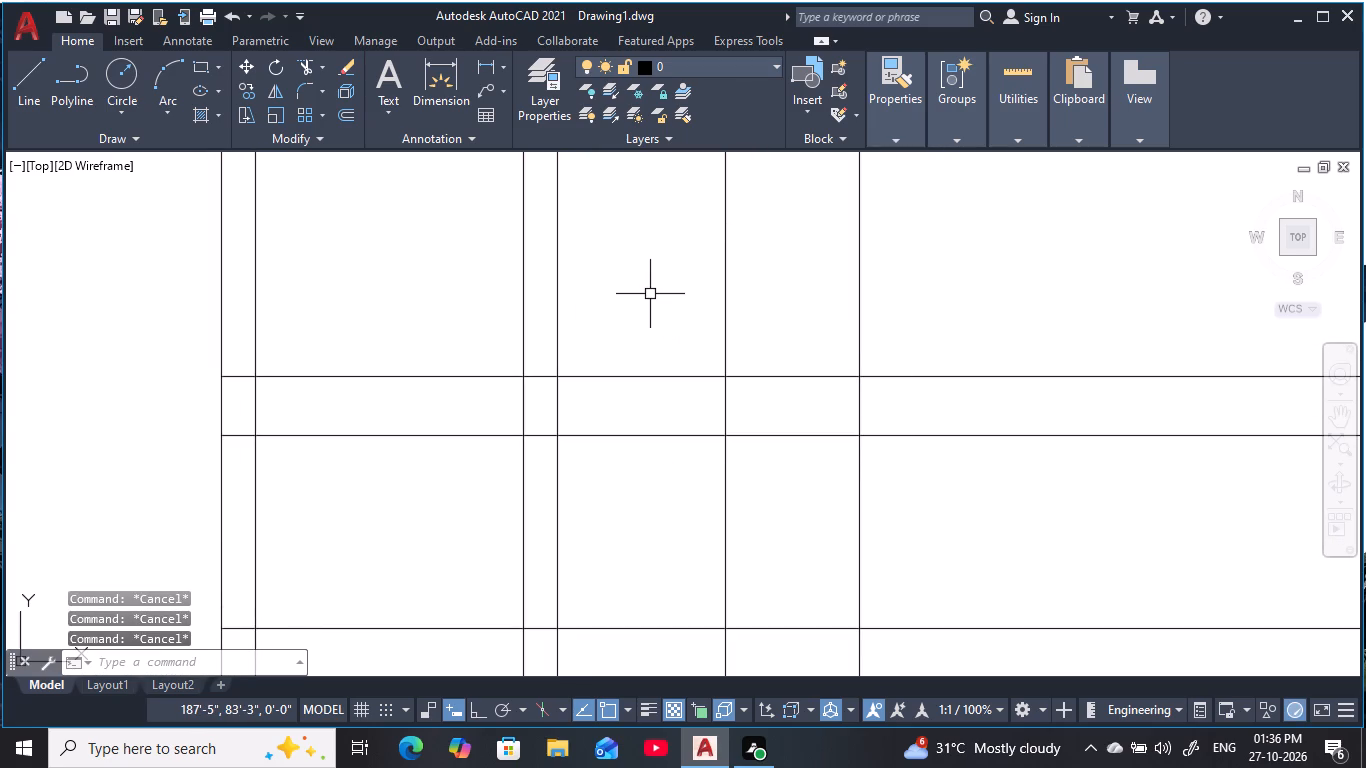
pyautogui.press('Escape')
# Offset the second-highest horizontal line 7' upward.
pyautogui.write('o 7')
pyautogui.write("'")
pyautogui.press('space')
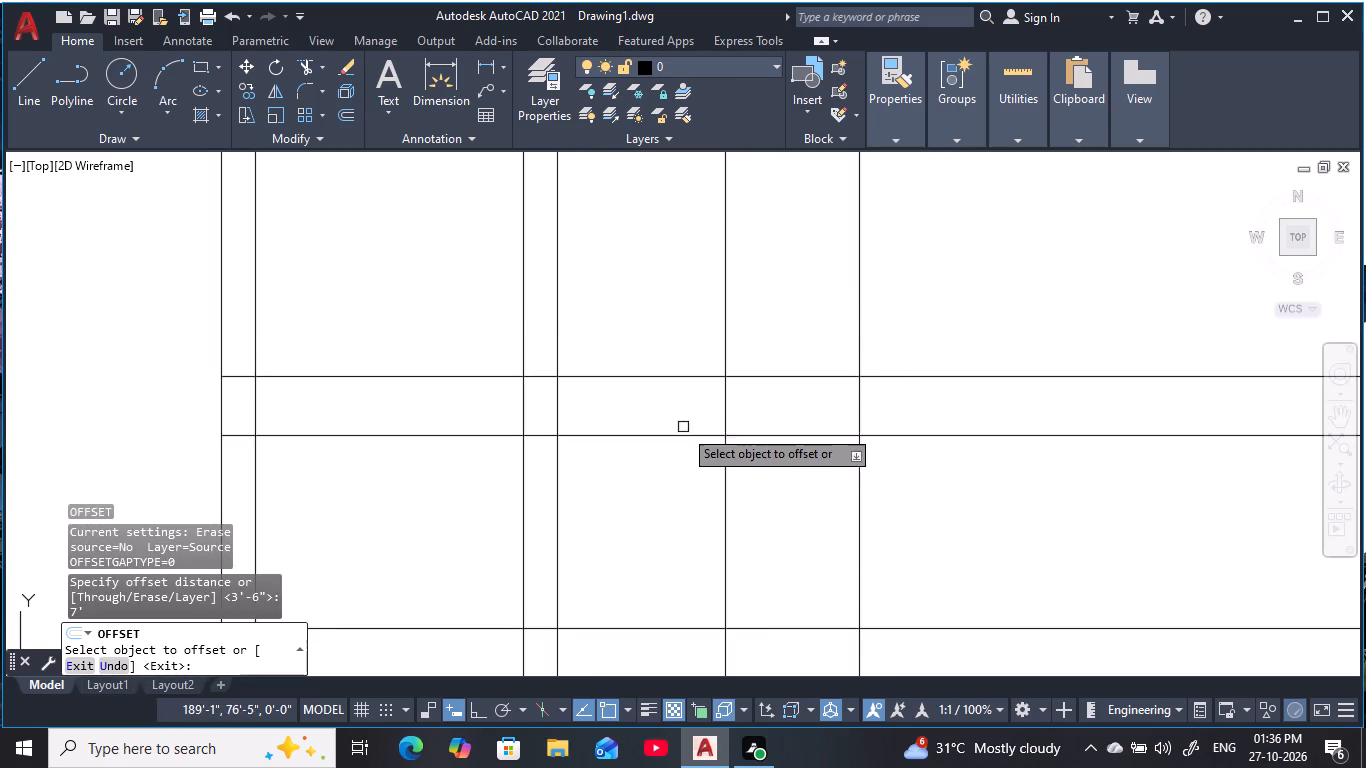
pyautogui.click(685, 433)
pyautogui.click(682, 237)
pyautogui.press('Escape')
pyautogui.press('Escape')
pyautogui.press('Escape')
pyautogui.press('Escape')
pyautogui.press('Escape')
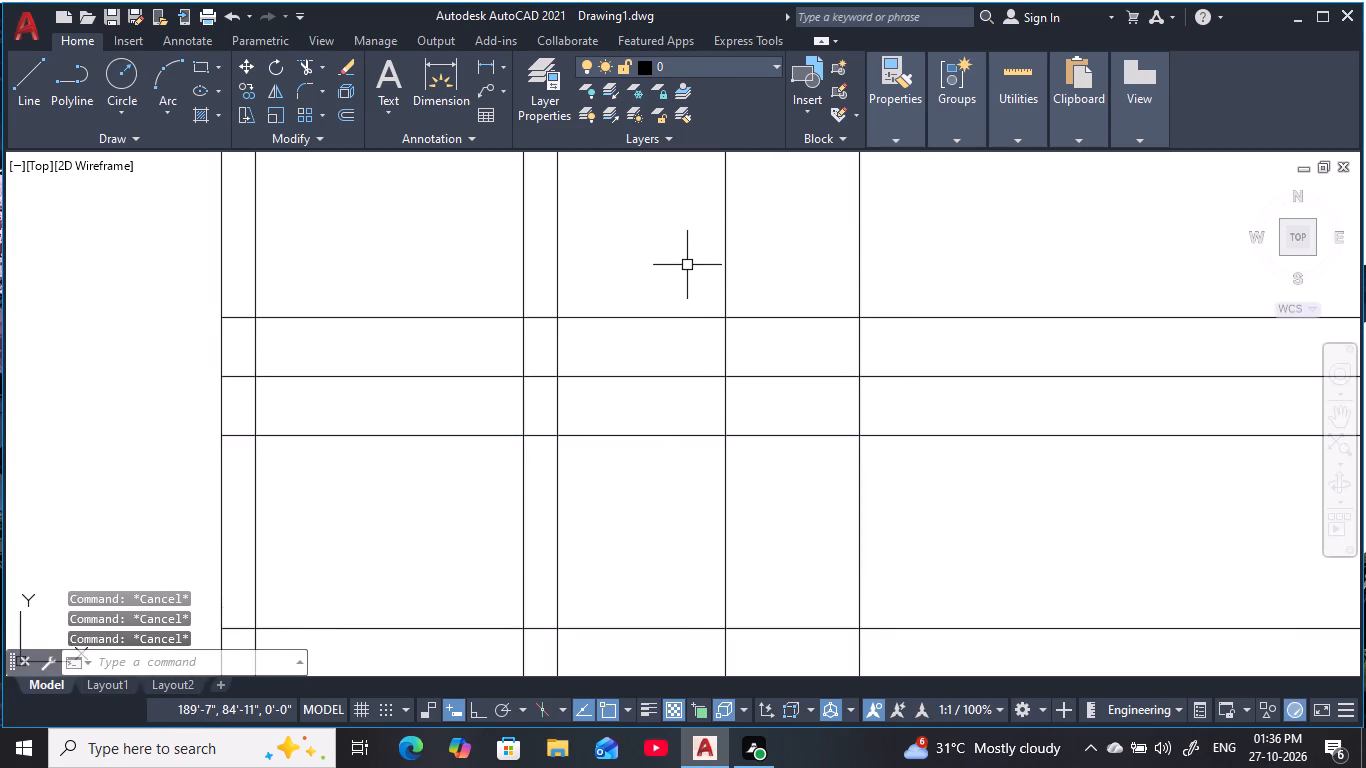
# Trim the vertical lines above the top horizontal line and the upper four horizontal lines beyond the rightmost vertical line.
pyautogui.write('tr')
pyautogui.press('space')
pyautogui.moveTo(687, 265); pyautogui.dragTo(706, 234, button='middle')
pyautogui.scroll(-1, 702, 269)
pyautogui.moveTo(700, 393); pyautogui.dragTo(688, 422, button='middle')
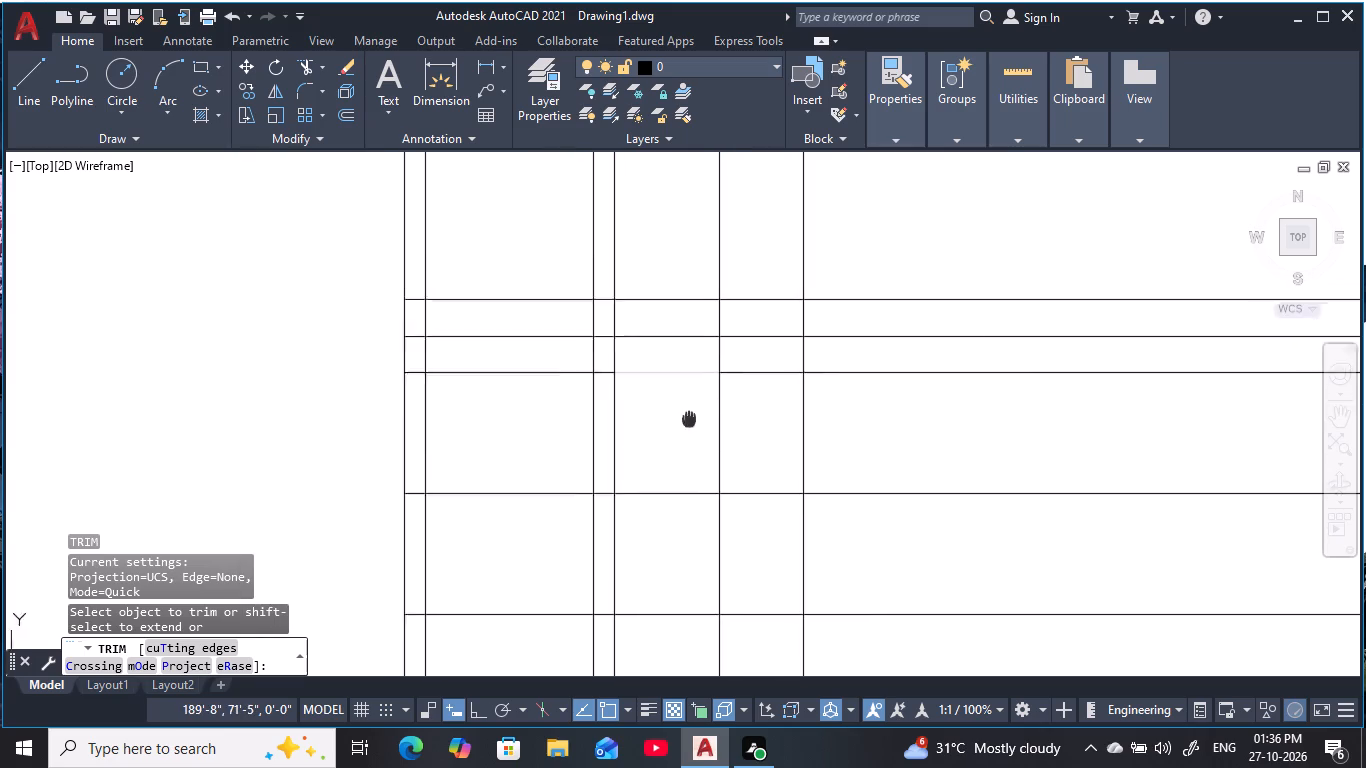
pyautogui.moveTo(688, 422); pyautogui.dragTo(684, 477, button='middle')
pyautogui.moveTo(875, 274); pyautogui.dragTo(304, 265)
pyautogui.moveTo(897, 307); pyautogui.dragTo(960, 609)
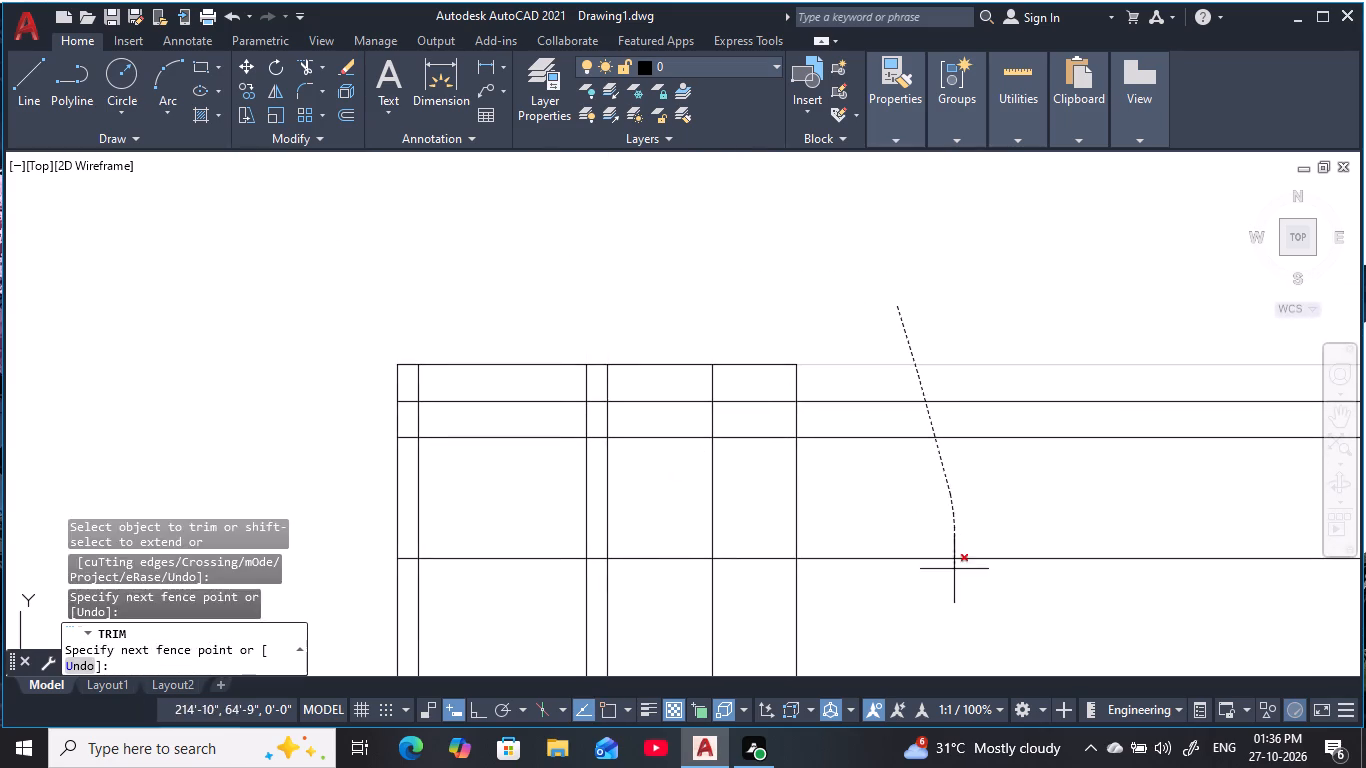
pyautogui.moveTo(960, 609); pyautogui.dragTo(963, 633)
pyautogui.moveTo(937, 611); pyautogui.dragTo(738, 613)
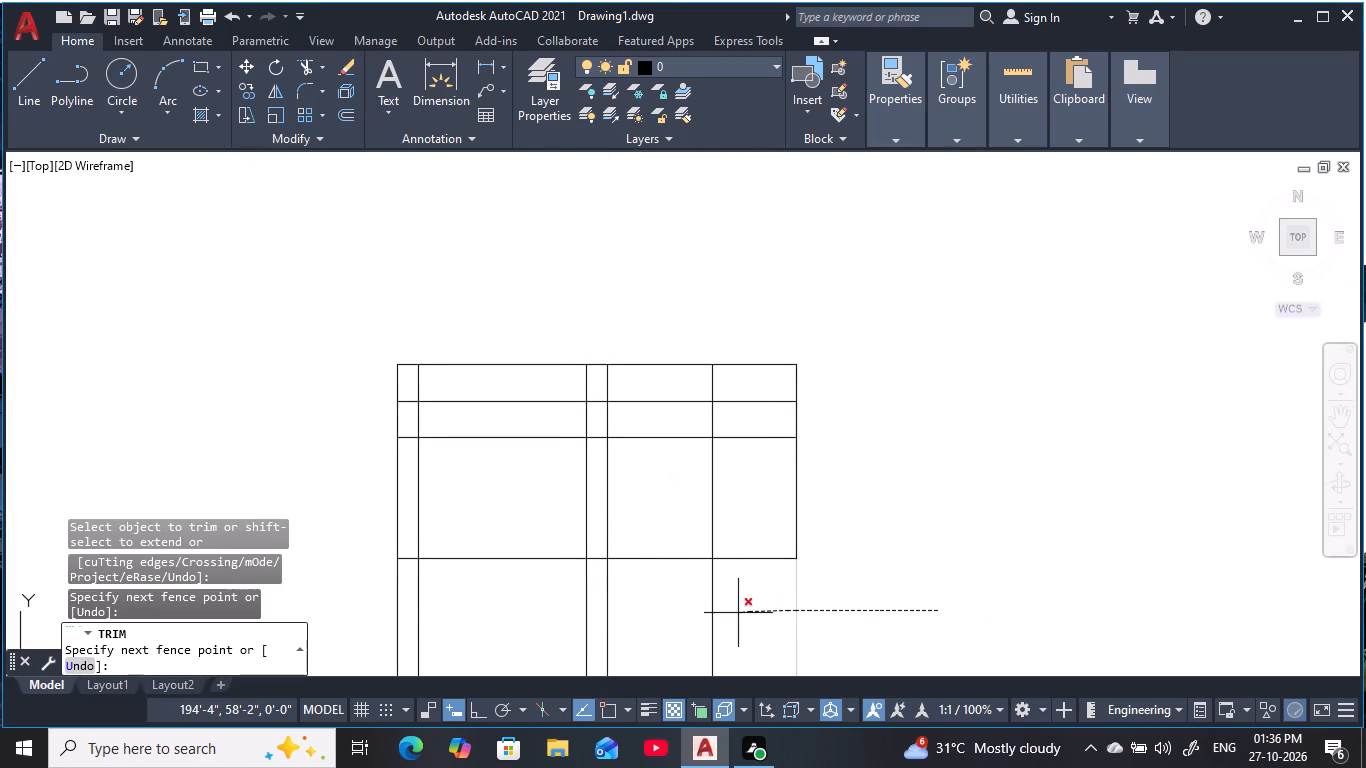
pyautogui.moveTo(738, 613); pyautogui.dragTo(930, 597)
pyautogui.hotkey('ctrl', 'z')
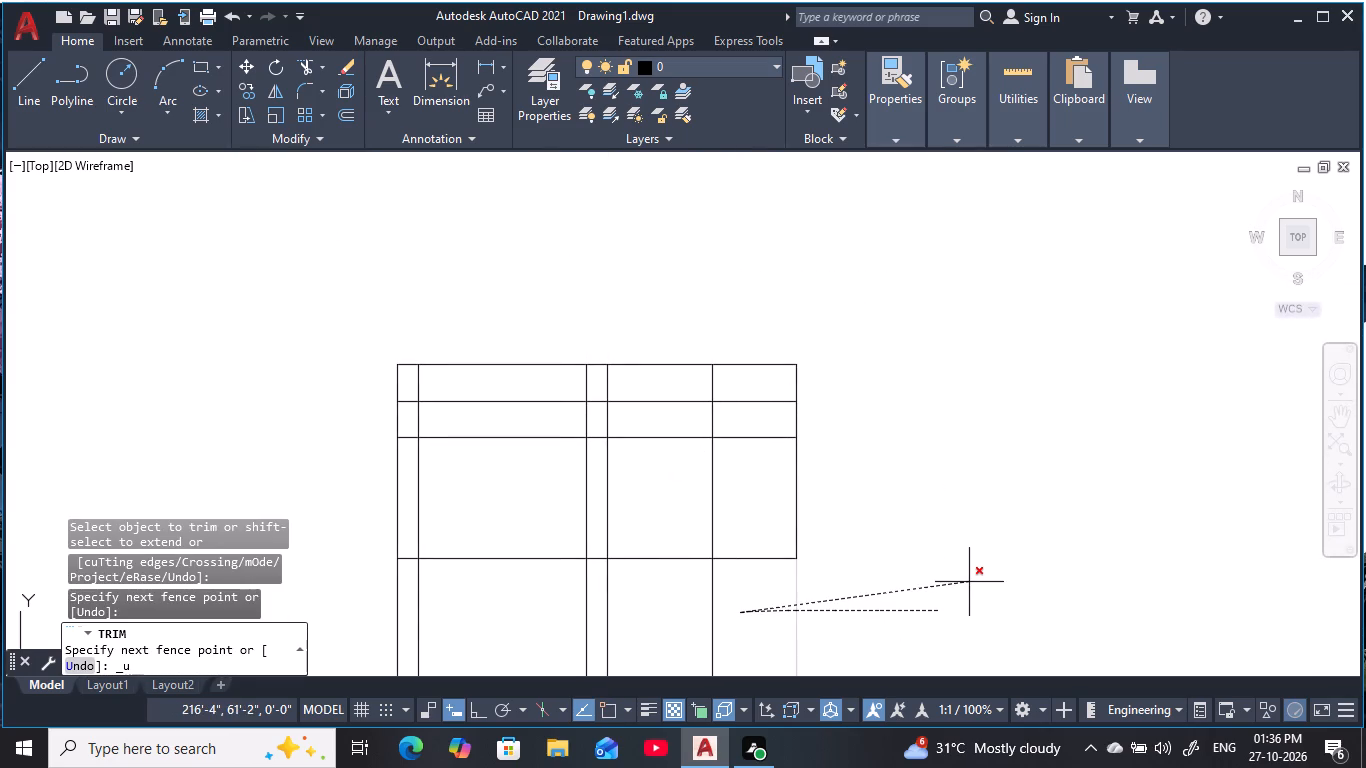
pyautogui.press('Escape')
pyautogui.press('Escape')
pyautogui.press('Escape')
# Trim the lowest horizontal line beyond the rightmost vertical line and all vertical lines below the lowest horizontal line.
pyautogui.scroll(-1, 950, 580)
pyautogui.moveTo(945, 569); pyautogui.dragTo(892, 315, button='middle')
pyautogui.press('Escape')
pyautogui.press('Escape')
pyautogui.press('Escape')
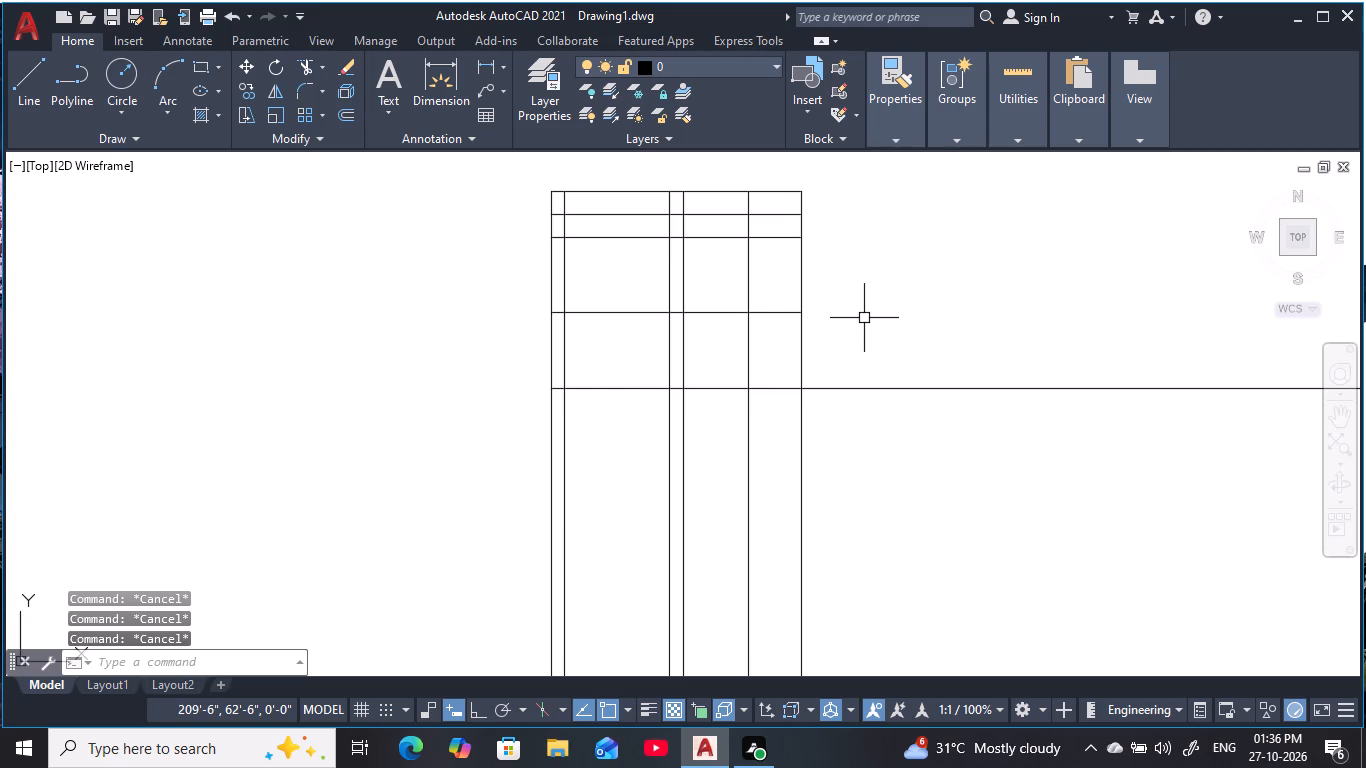
pyautogui.write('tr')
pyautogui.press('space')
pyautogui.moveTo(864, 317); pyautogui.dragTo(870, 470)
pyautogui.moveTo(862, 466); pyautogui.dragTo(454, 463)
pyautogui.moveTo(460, 380); pyautogui.dragTo(455, 382, button='middle')
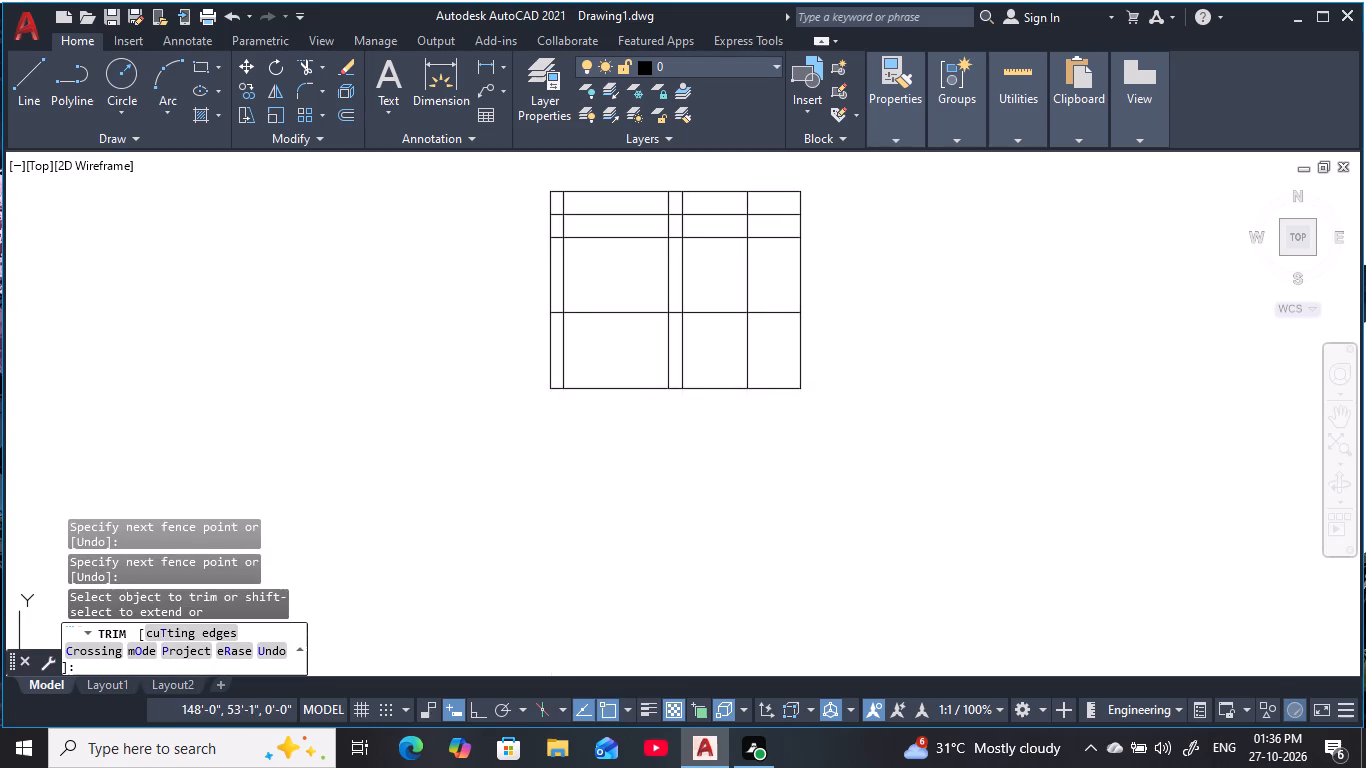
pyautogui.moveTo(455, 382); pyautogui.dragTo(449, 414, button='middle')
pyautogui.press('Escape')
pyautogui.press('Escape')
pyautogui.press('Escape')
pyautogui.press('Escape')
pyautogui.press('Escape')
pyautogui.press('Escape')
pyautogui.press('Escape')
pyautogui.press('Escape')
pyautogui.press('Escape')
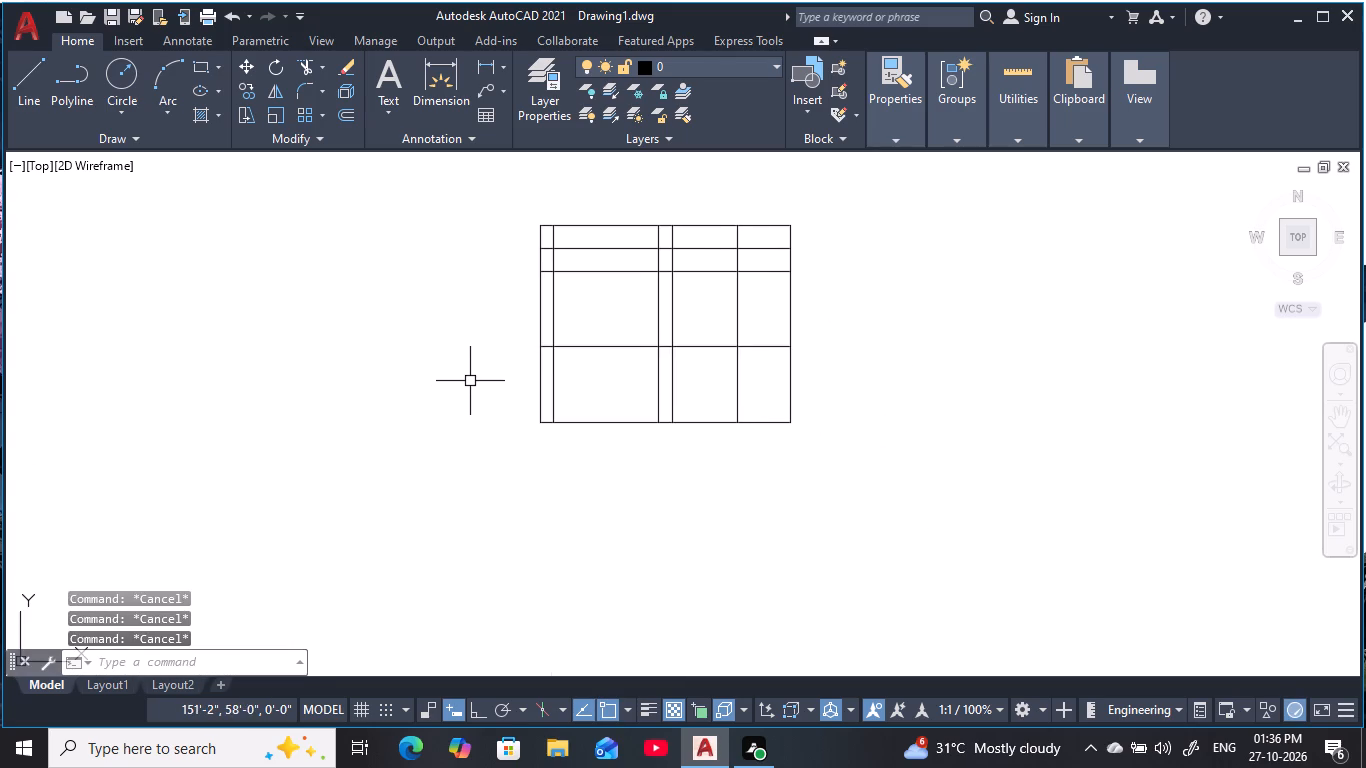
pyautogui.press('Escape')
pyautogui.press('Escape')
pyautogui.press('Escape')
pyautogui.press('Escape')
# Offset the bottom horizontal line of the grid 2' downward.
pyautogui.press('o')
pyautogui.press('space')
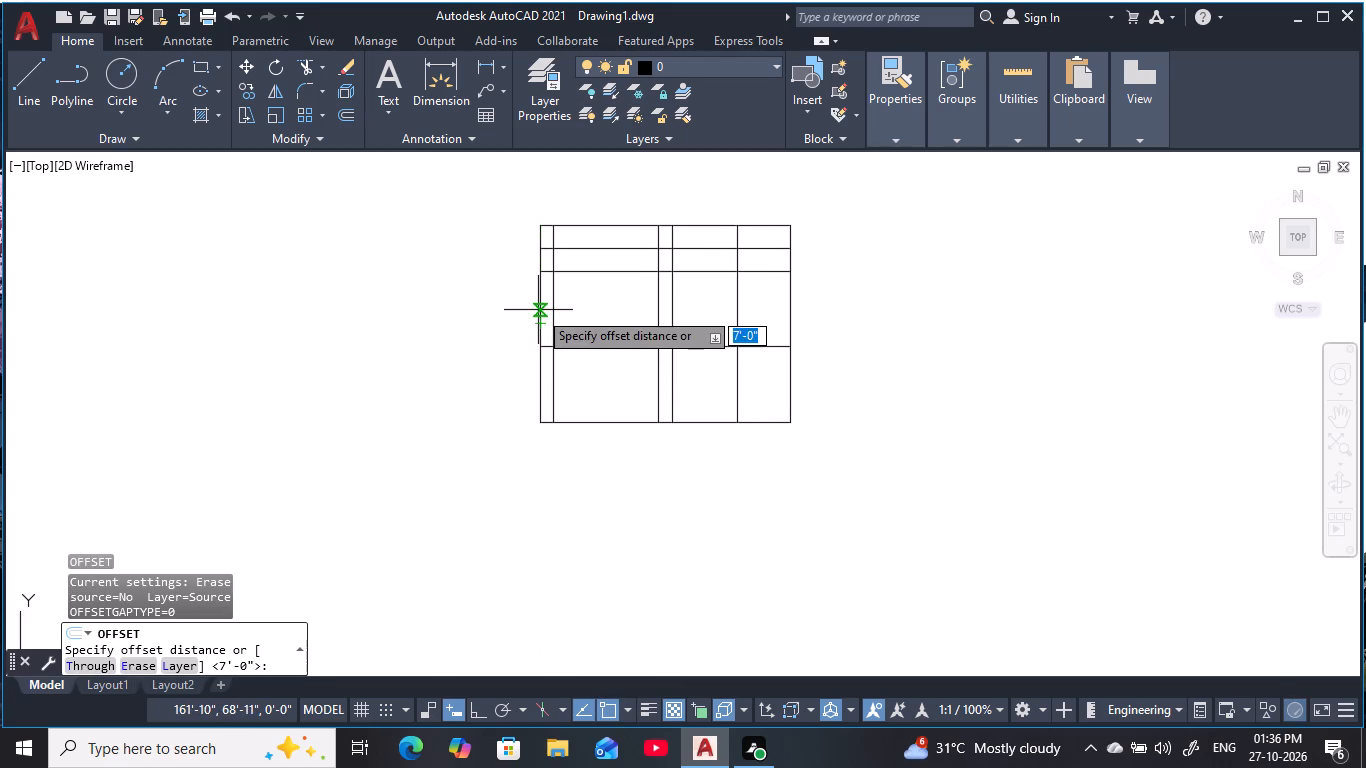
pyautogui.press('2')
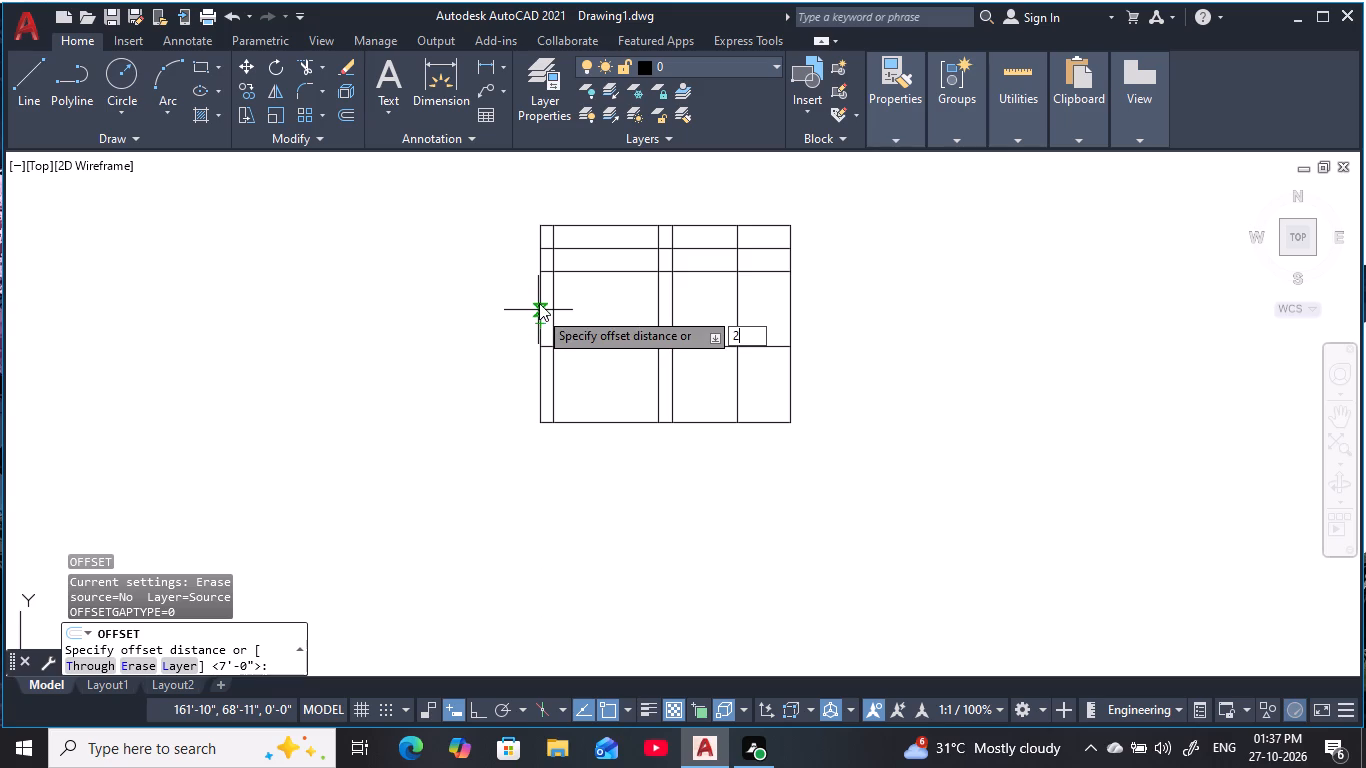
pyautogui.write("'")
pyautogui.press('space')
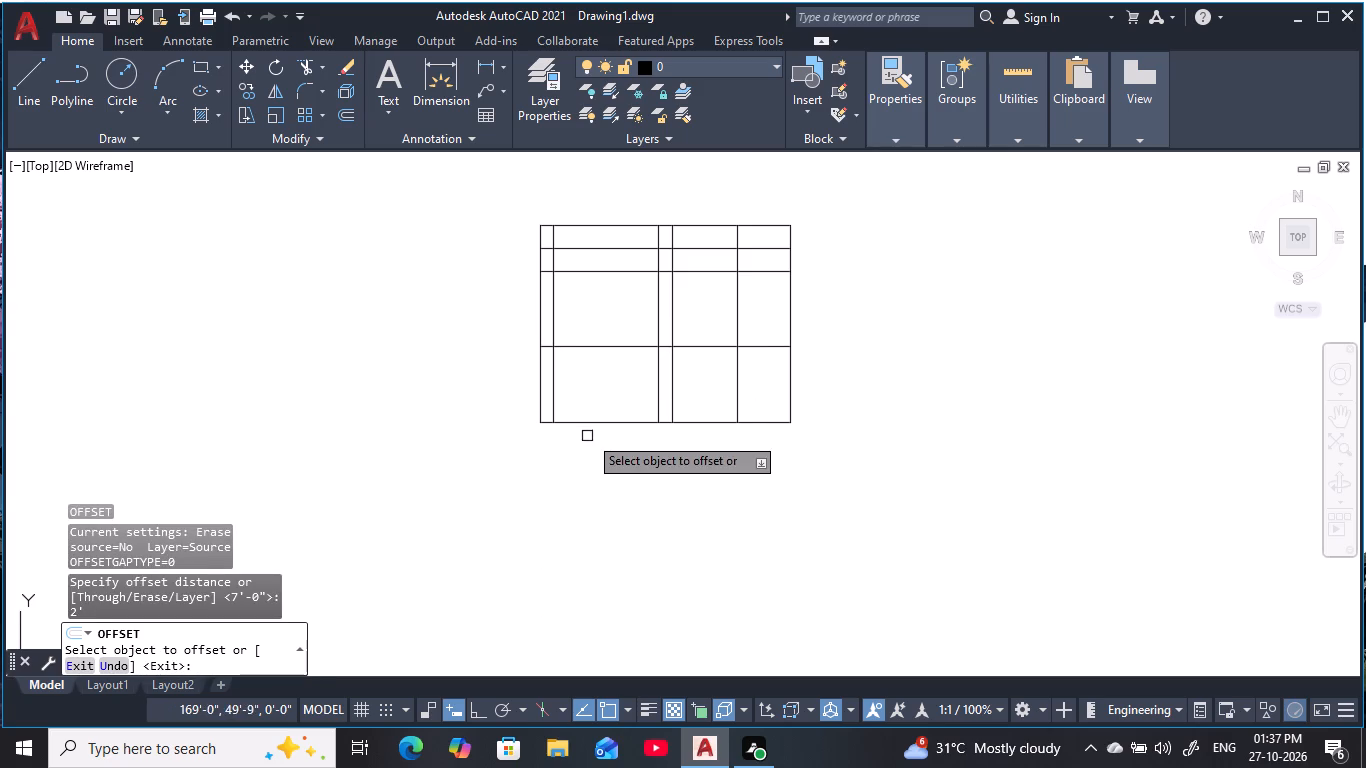
pyautogui.click(593, 426)
pyautogui.click(604, 476)
pyautogui.press('Escape')
pyautogui.press('Escape')
pyautogui.press('Escape')
pyautogui.press('Escape')
# Extend all six vertical lines down to the new bottom horizontal line.
pyautogui.write('ex')
pyautogui.press('space')
pyautogui.moveTo(595, 375); pyautogui.dragTo(475, 407)
pyautogui.moveTo(810, 370); pyautogui.dragTo(396, 396)
pyautogui.press('Escape')
pyautogui.press('Escape')
pyautogui.press('Escape')
pyautogui.press('Escape')
pyautogui.moveTo(828, 349); pyautogui.dragTo(814, 407, button='middle')
pyautogui.press('Escape')
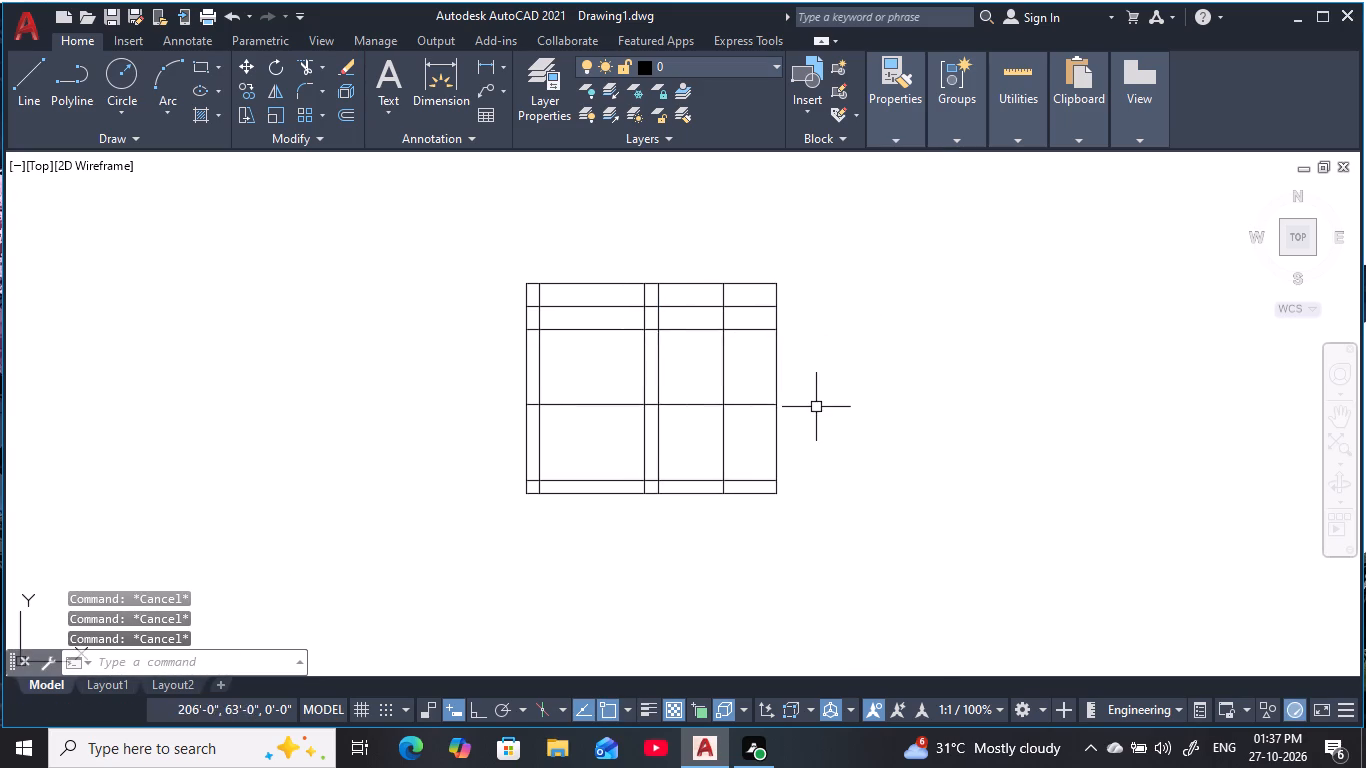
pyautogui.press('Escape')
pyautogui.press('Escape')
pyautogui.press('Escape')
# Trim the top horizontal line between the second and third vertical lines of the grid.
pyautogui.press('t')
pyautogui.write('r')
pyautogui.press('space')
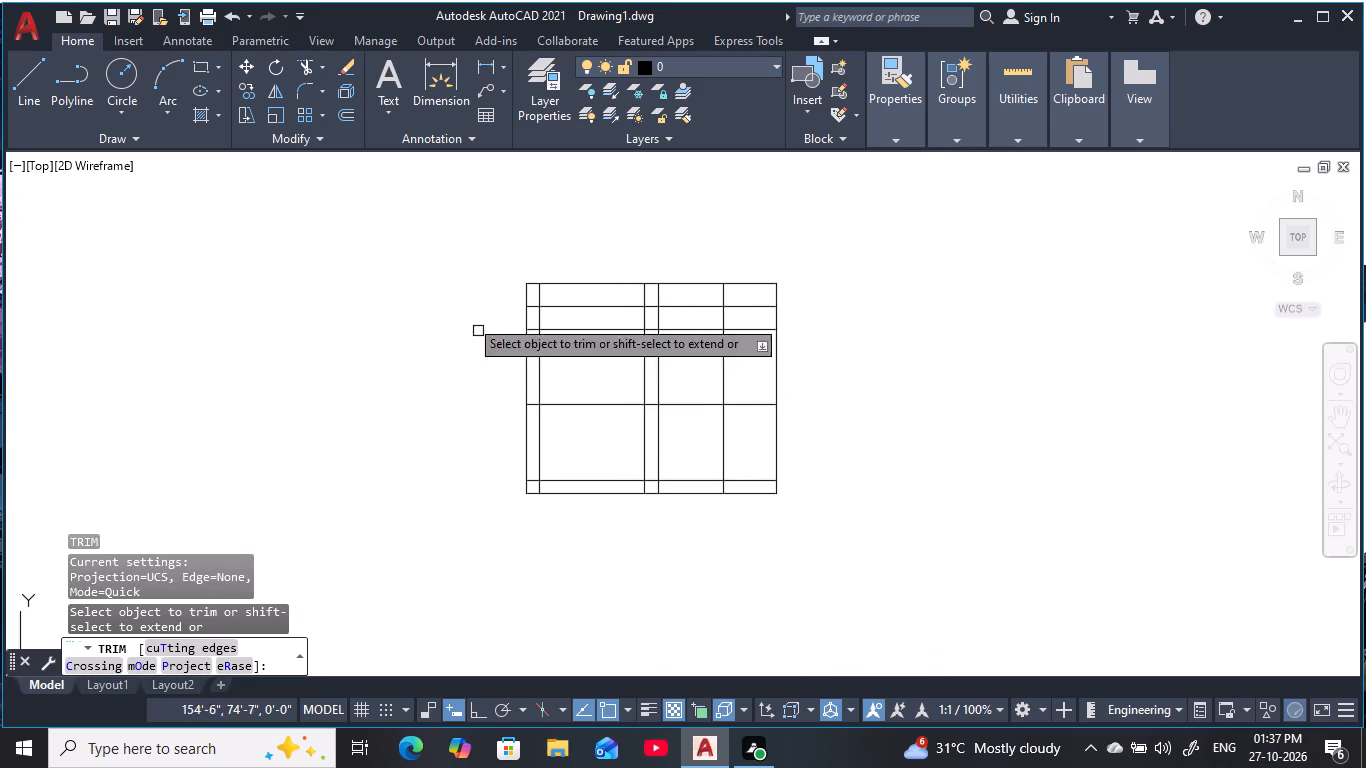
pyautogui.moveTo(587, 294); pyautogui.dragTo(584, 276)
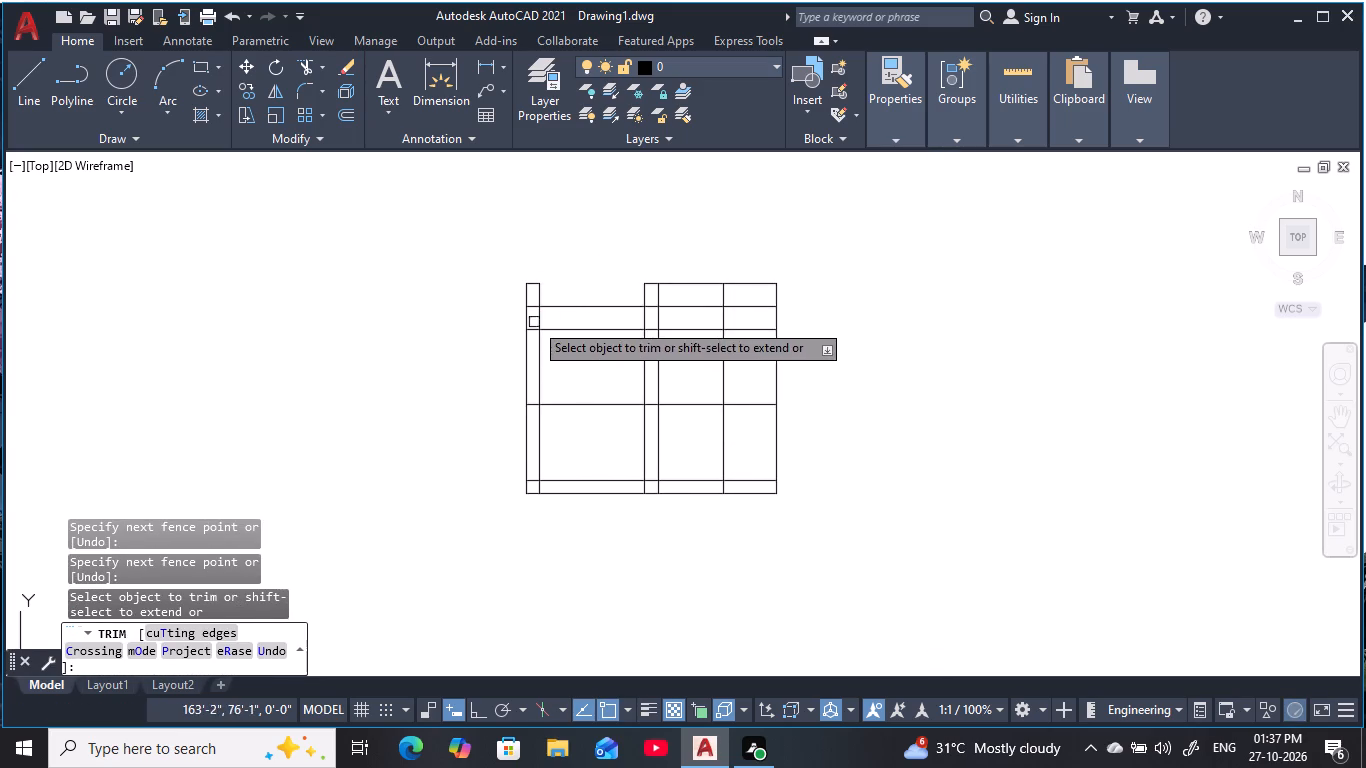
pyautogui.scroll(2, 530, 323)
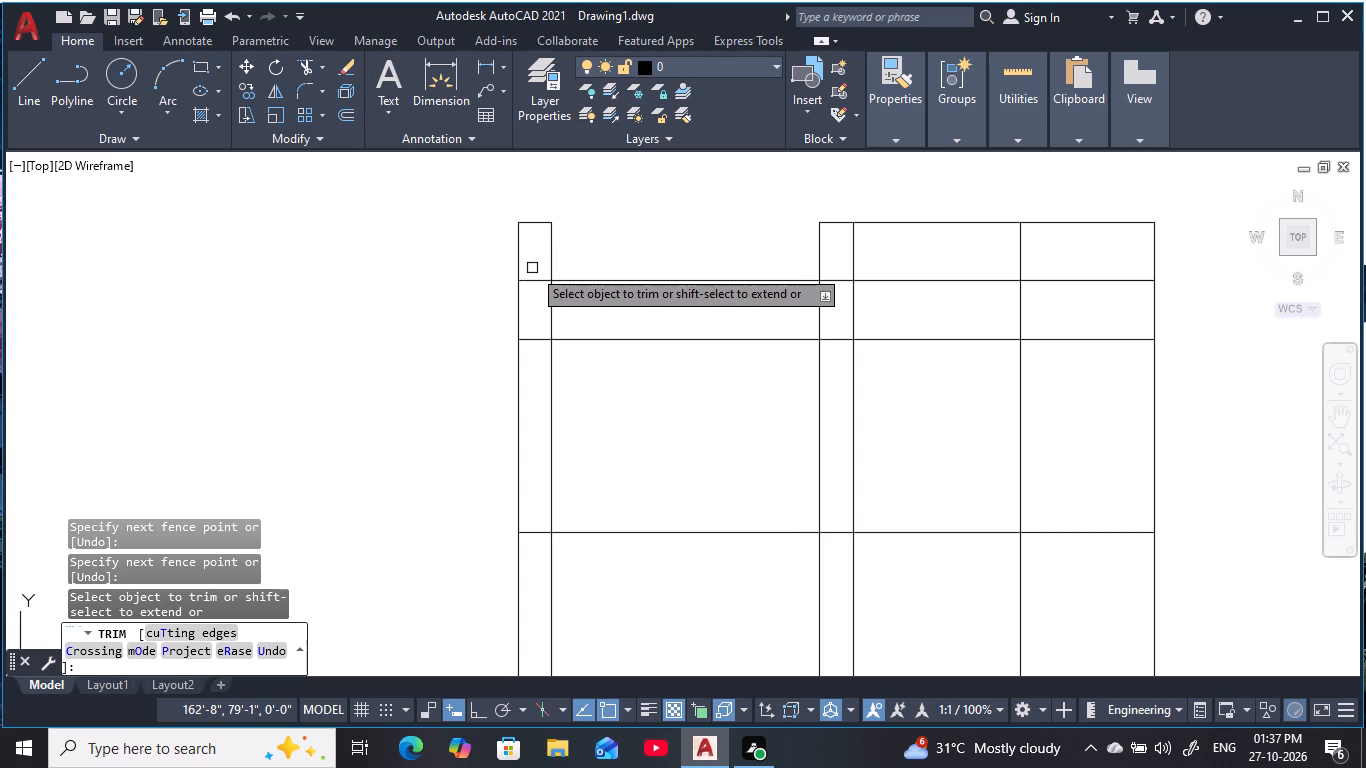
pyautogui.moveTo(643, 497); pyautogui.dragTo(591, 391, button='middle')
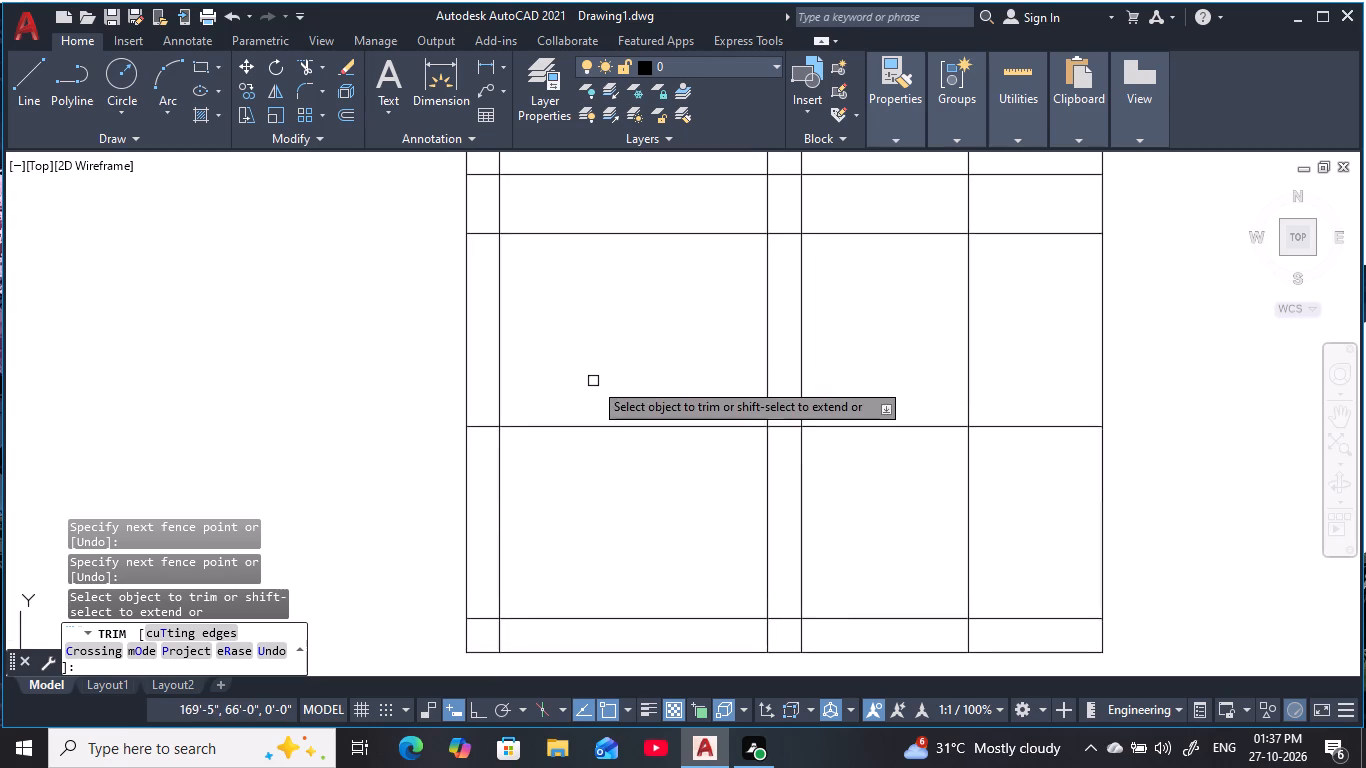
pyautogui.moveTo(593, 381); pyautogui.dragTo(580, 351, button='middle')
pyautogui.scroll(-1, 578, 351)
pyautogui.moveTo(575, 351); pyautogui.dragTo(527, 370, button='middle')
pyautogui.press('Escape')
pyautogui.press('Escape')
pyautogui.press('Escape')
pyautogui.press('Escape')
pyautogui.press('Escape')
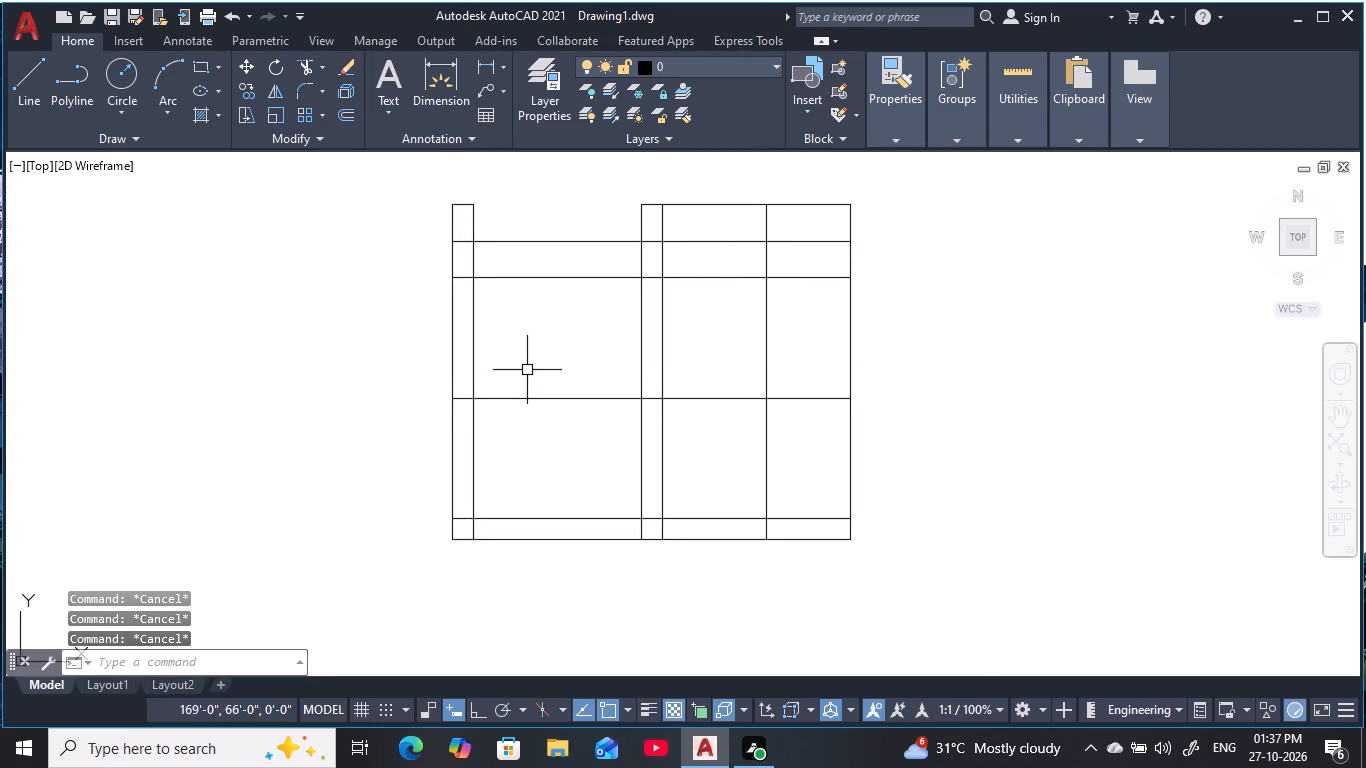
pyautogui.press('Escape')
pyautogui.press('Escape')
pyautogui.press('Escape')
pyautogui.press('Escape')
pyautogui.press('Escape')
# Offset the fourth horizontal line from the top 6" downward.
pyautogui.moveTo(710, 347); pyautogui.dragTo(613, 334, button='middle')
pyautogui.scroll(1, 611, 361)
pyautogui.moveTo(611, 361); pyautogui.dragTo(726, 236, button='middle')
pyautogui.scroll(1, 715, 249)
pyautogui.scroll(-1, 728, 291)
pyautogui.moveTo(728, 291); pyautogui.dragTo(728, 288, button='middle')
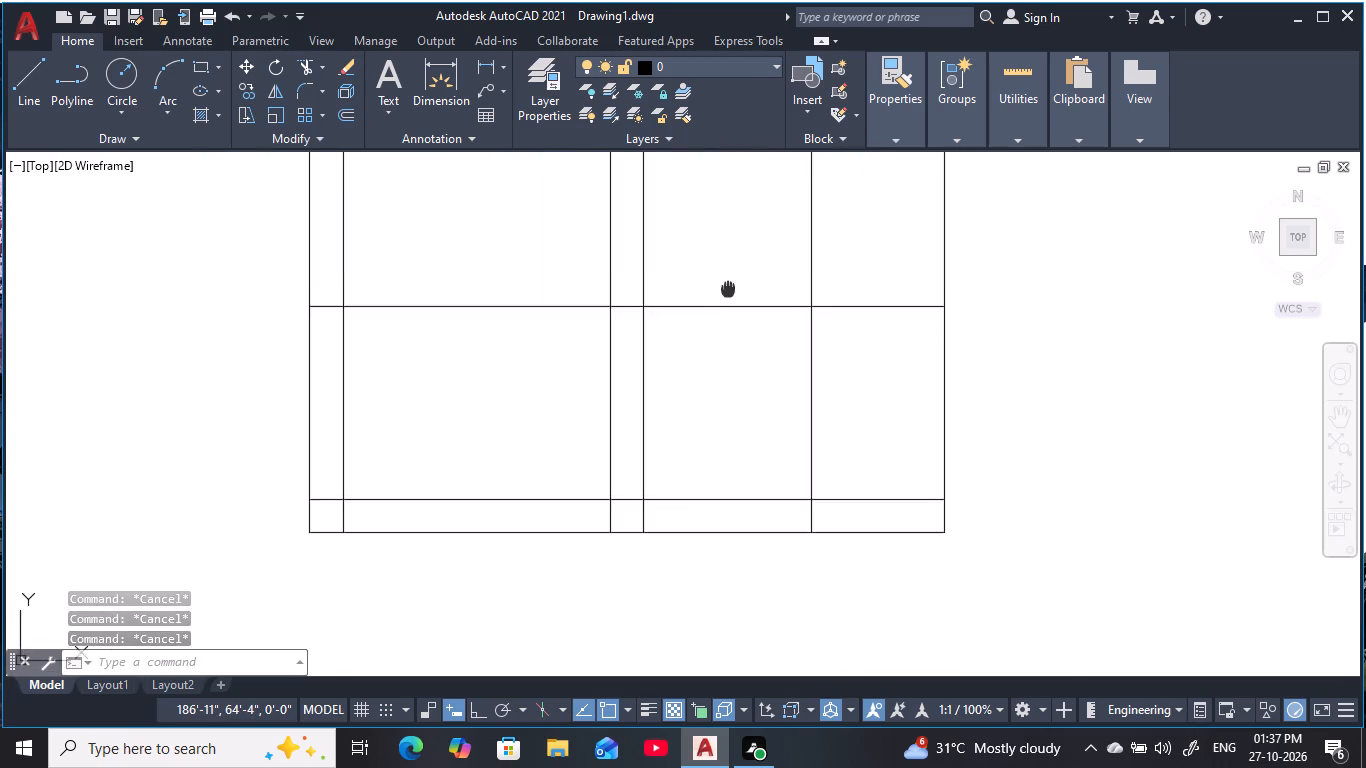
pyautogui.moveTo(728, 288); pyautogui.dragTo(729, 260, button='middle')
pyautogui.press('Escape')
pyautogui.press('Escape')
pyautogui.press('Escape')
pyautogui.press('Escape')
pyautogui.press('Escape')
pyautogui.press('Escape')
pyautogui.press('Escape')
pyautogui.press('Escape')
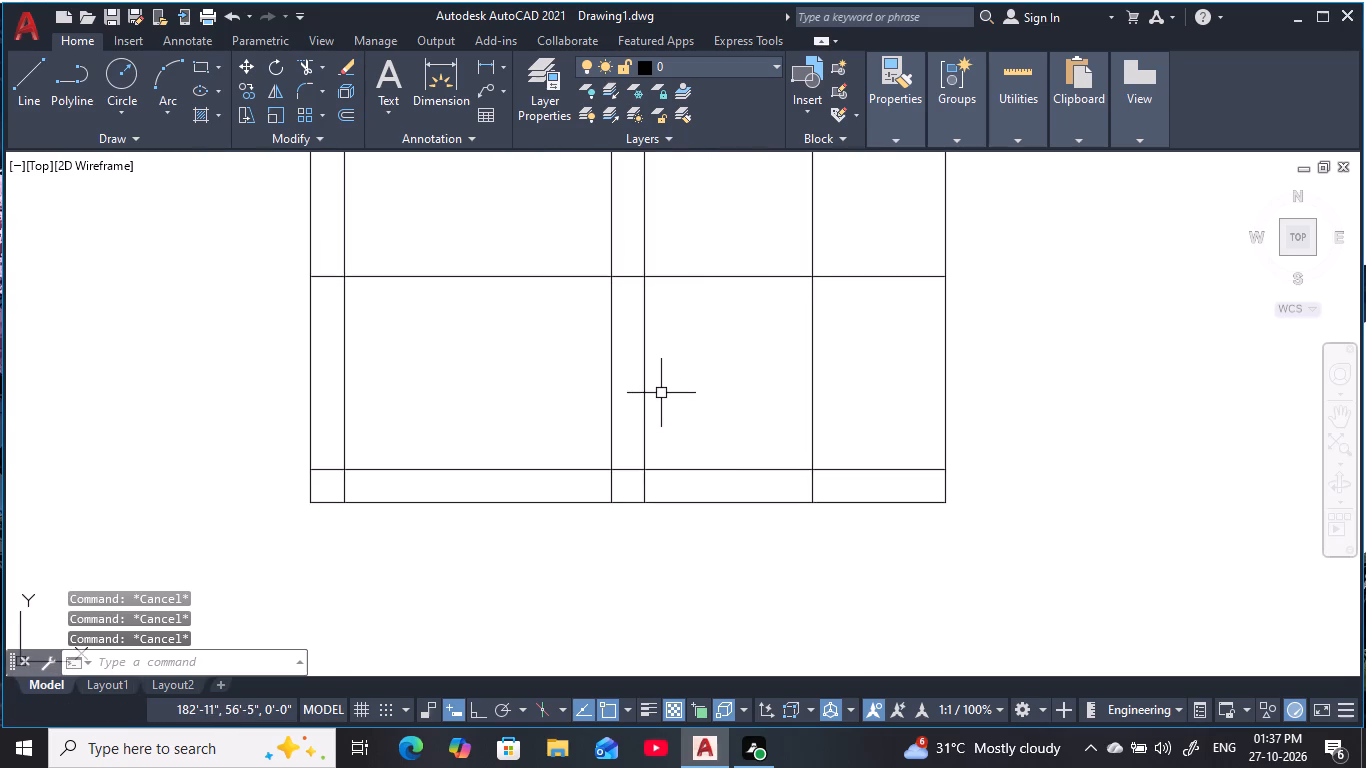
pyautogui.press('Escape')
pyautogui.press('Escape')
pyautogui.press('Escape')
pyautogui.press('Escape')
pyautogui.press('Escape')
pyautogui.press('Escape')
pyautogui.press('Escape')
pyautogui.press('Escape')
pyautogui.press('Escape')
pyautogui.press('Escape')
pyautogui.press('Escape')
pyautogui.press('Escape')
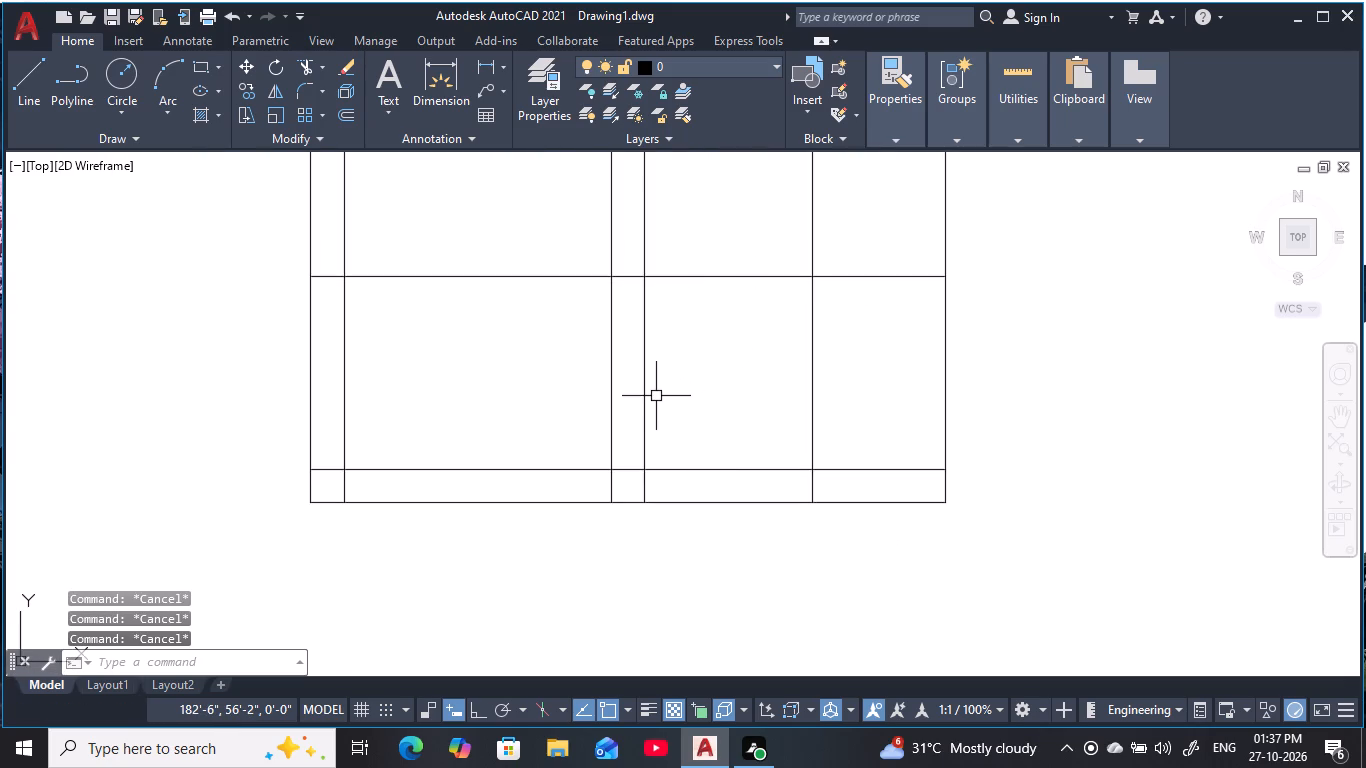
pyautogui.press('o')
pyautogui.press('space')
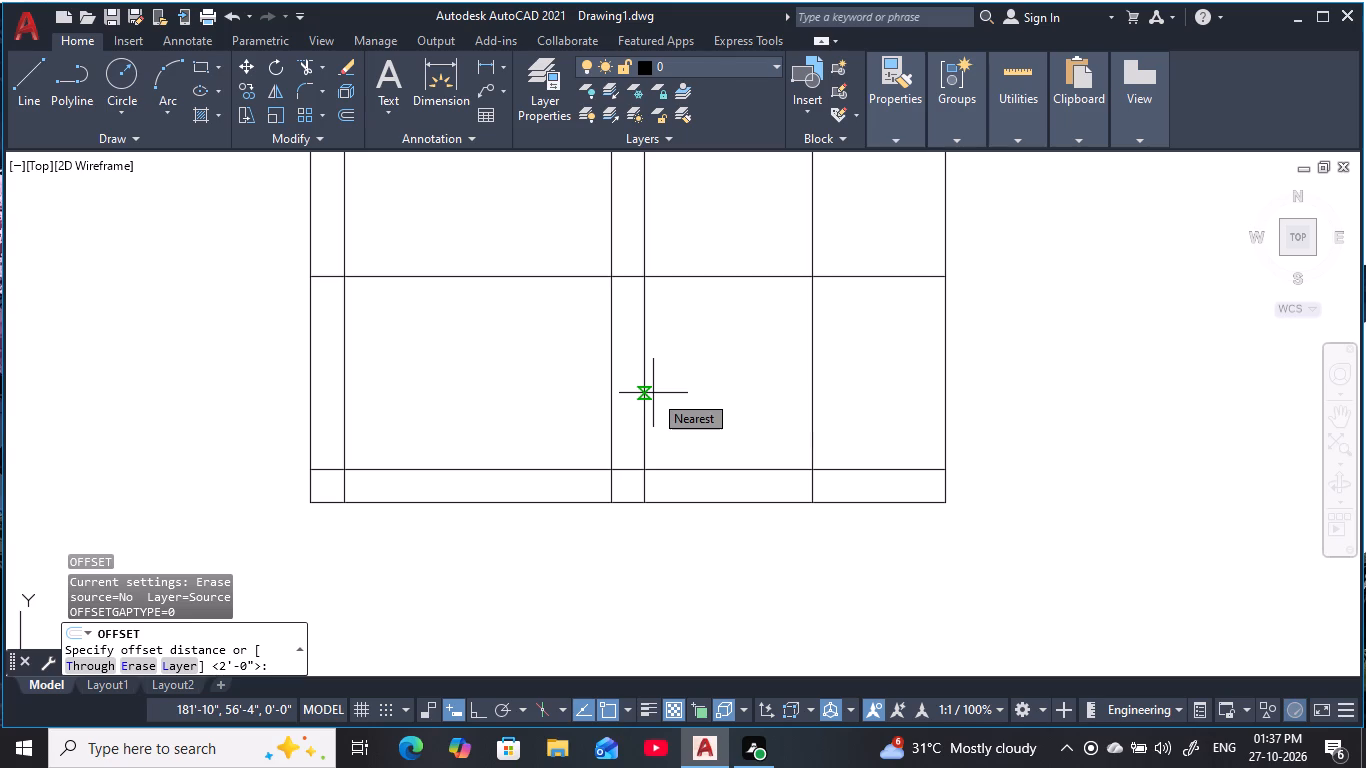
pyautogui.write('6')
pyautogui.press('space')
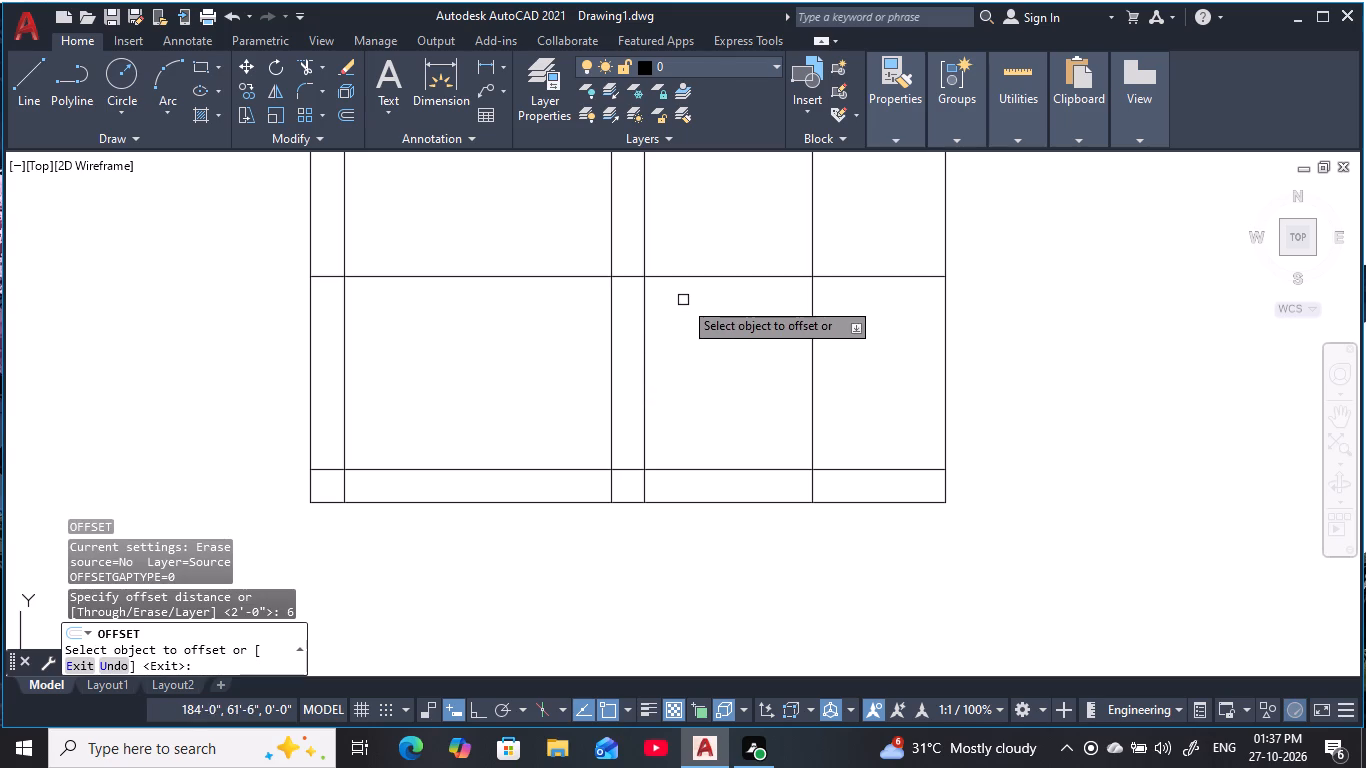
pyautogui.click(691, 278)
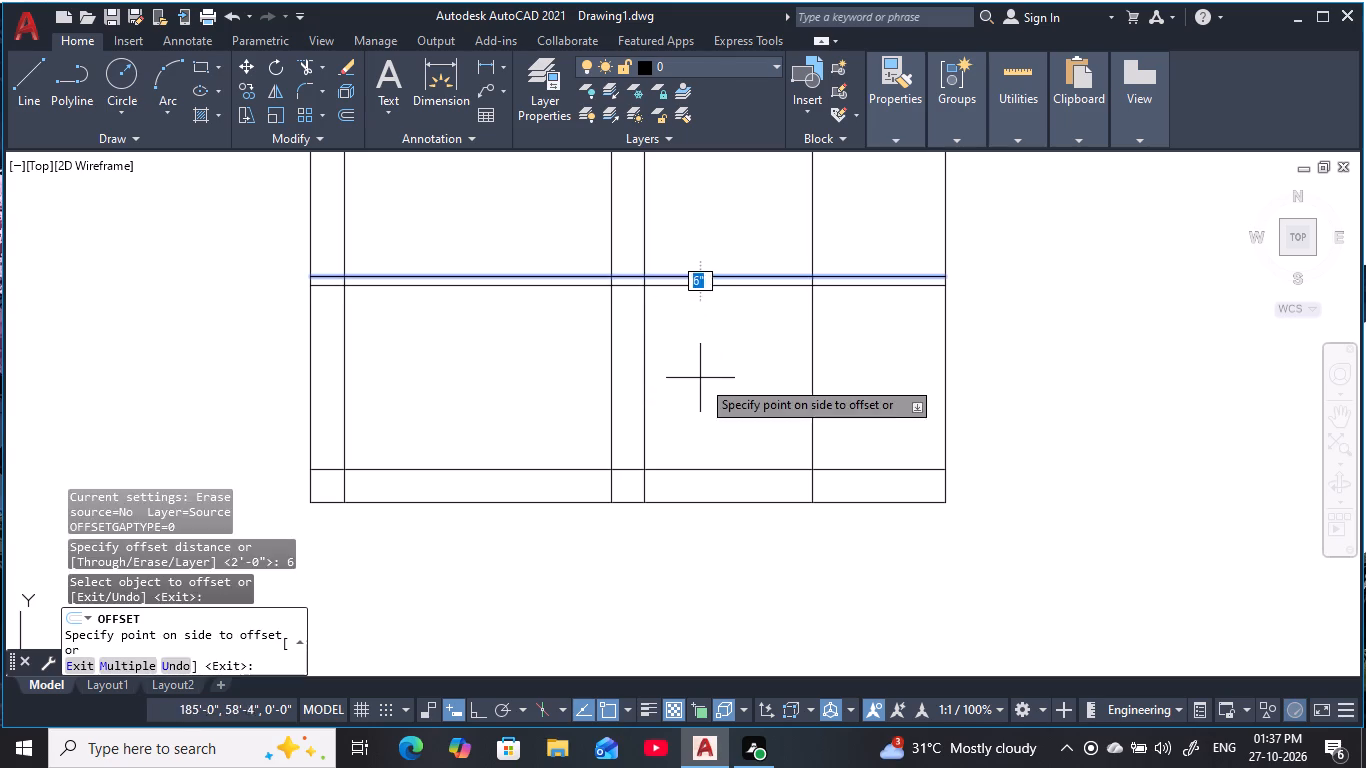
pyautogui.click(700, 384)
pyautogui.press('Escape')
pyautogui.press('Escape')
pyautogui.press('Escape')
pyautogui.press('Escape')
pyautogui.press('Escape')
pyautogui.press('Escape')
pyautogui.press('Escape')
pyautogui.press('Escape')
pyautogui.press('Escape')
pyautogui.press('Escape')
pyautogui.press('Escape')
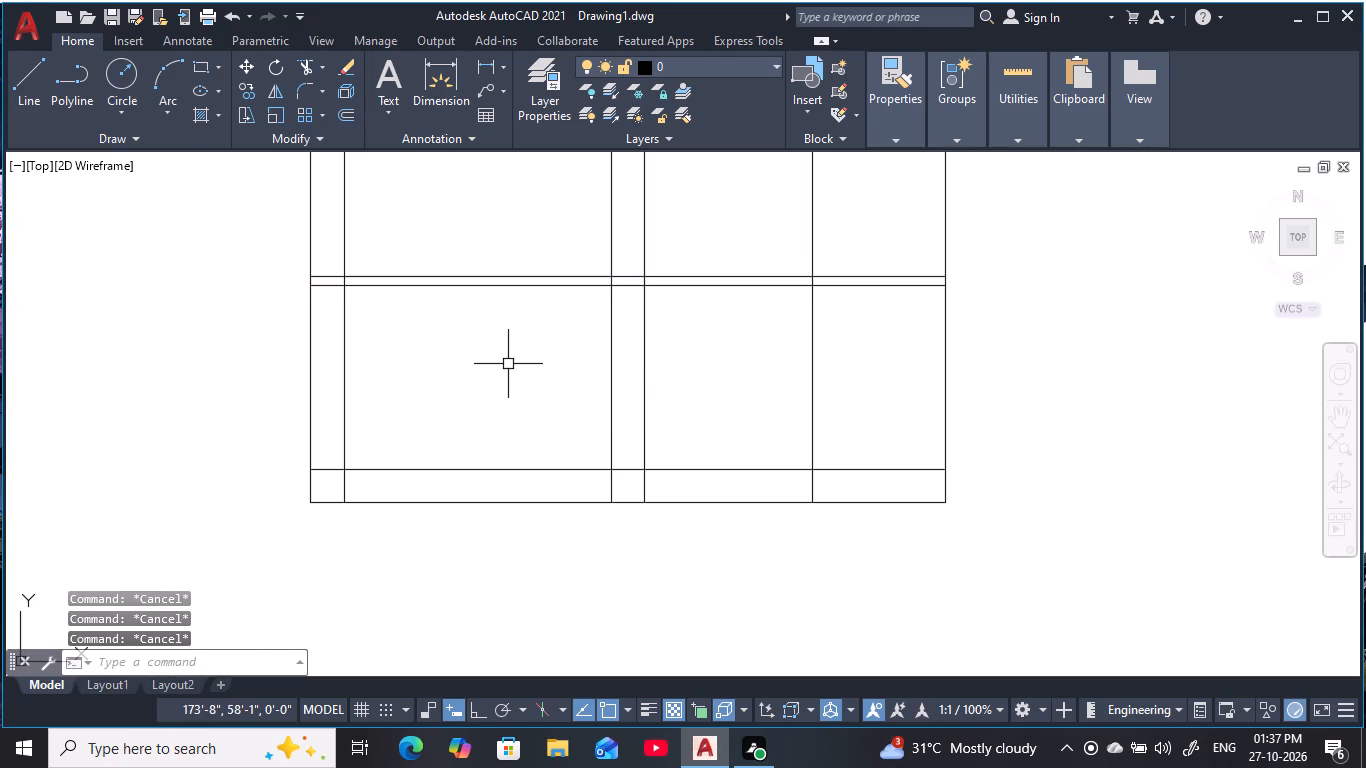
pyautogui.press('Escape')
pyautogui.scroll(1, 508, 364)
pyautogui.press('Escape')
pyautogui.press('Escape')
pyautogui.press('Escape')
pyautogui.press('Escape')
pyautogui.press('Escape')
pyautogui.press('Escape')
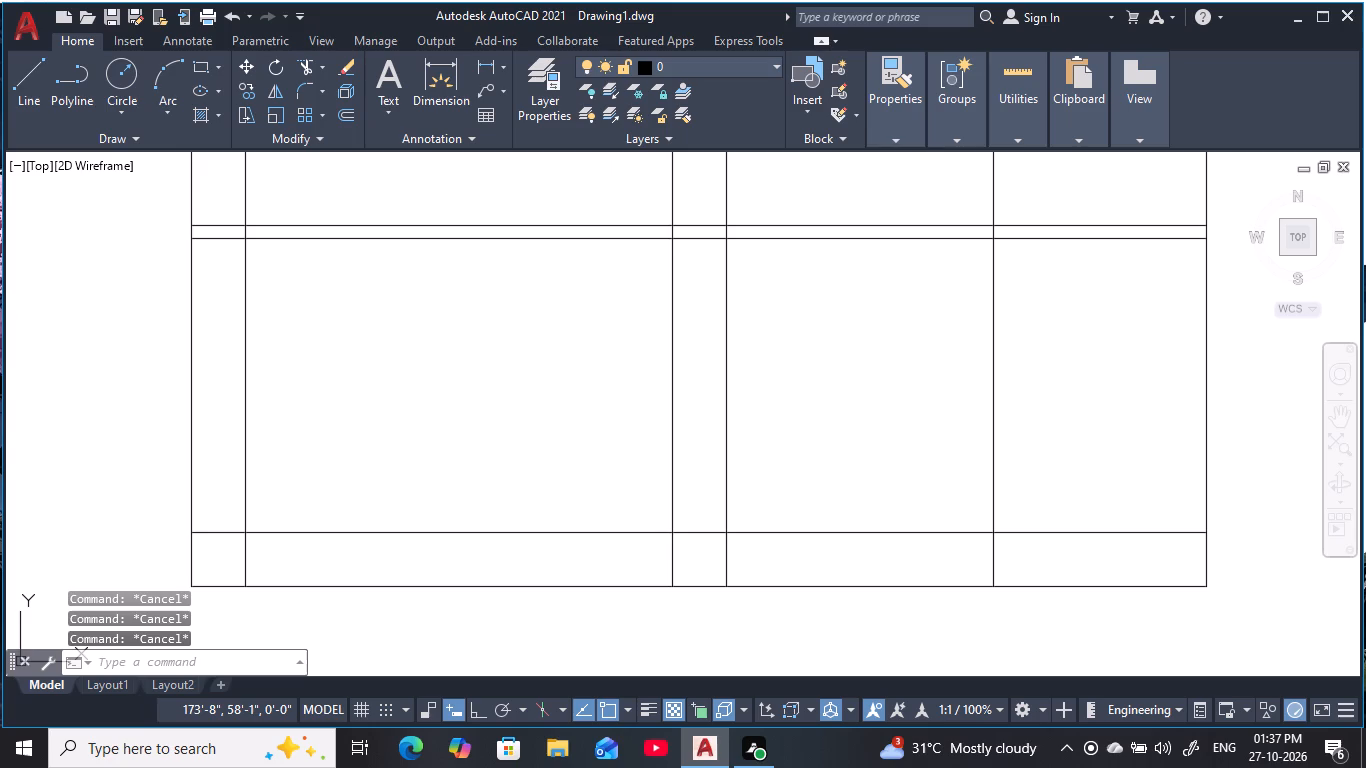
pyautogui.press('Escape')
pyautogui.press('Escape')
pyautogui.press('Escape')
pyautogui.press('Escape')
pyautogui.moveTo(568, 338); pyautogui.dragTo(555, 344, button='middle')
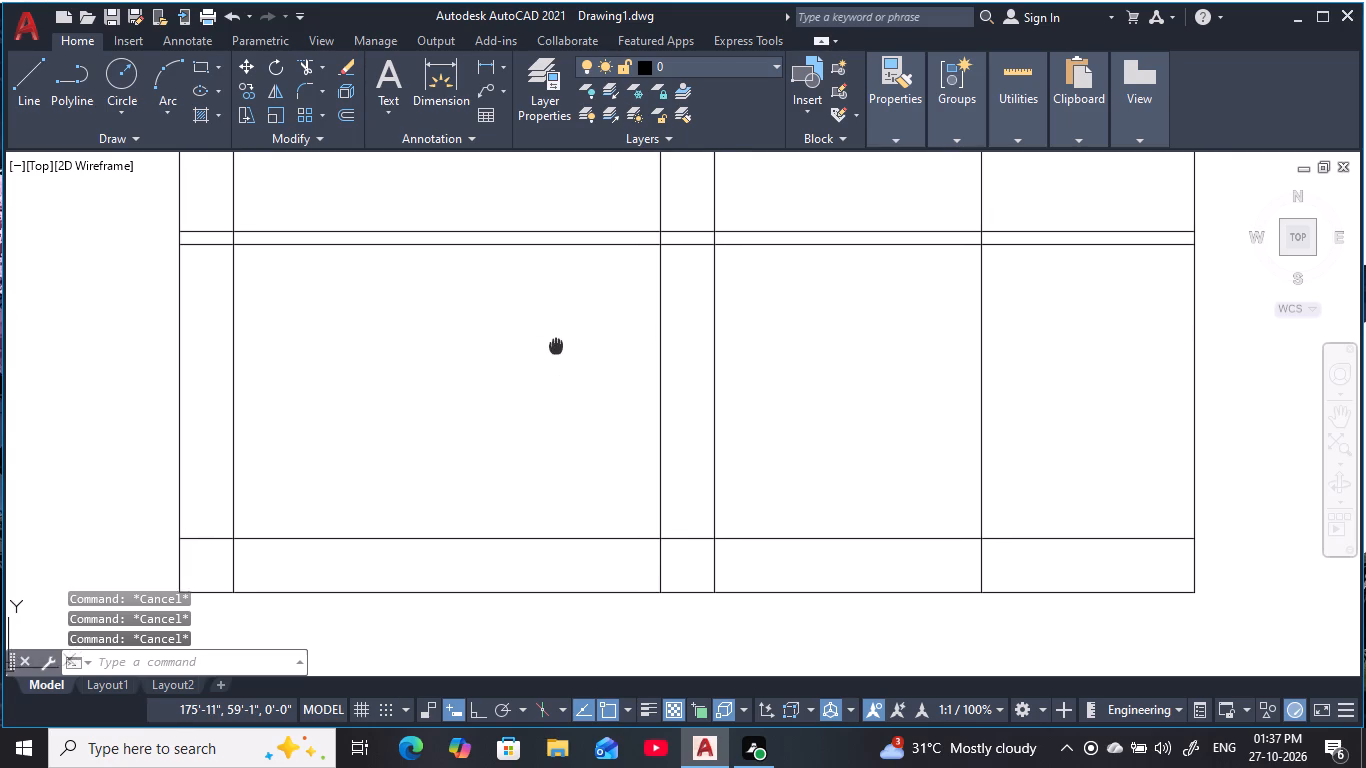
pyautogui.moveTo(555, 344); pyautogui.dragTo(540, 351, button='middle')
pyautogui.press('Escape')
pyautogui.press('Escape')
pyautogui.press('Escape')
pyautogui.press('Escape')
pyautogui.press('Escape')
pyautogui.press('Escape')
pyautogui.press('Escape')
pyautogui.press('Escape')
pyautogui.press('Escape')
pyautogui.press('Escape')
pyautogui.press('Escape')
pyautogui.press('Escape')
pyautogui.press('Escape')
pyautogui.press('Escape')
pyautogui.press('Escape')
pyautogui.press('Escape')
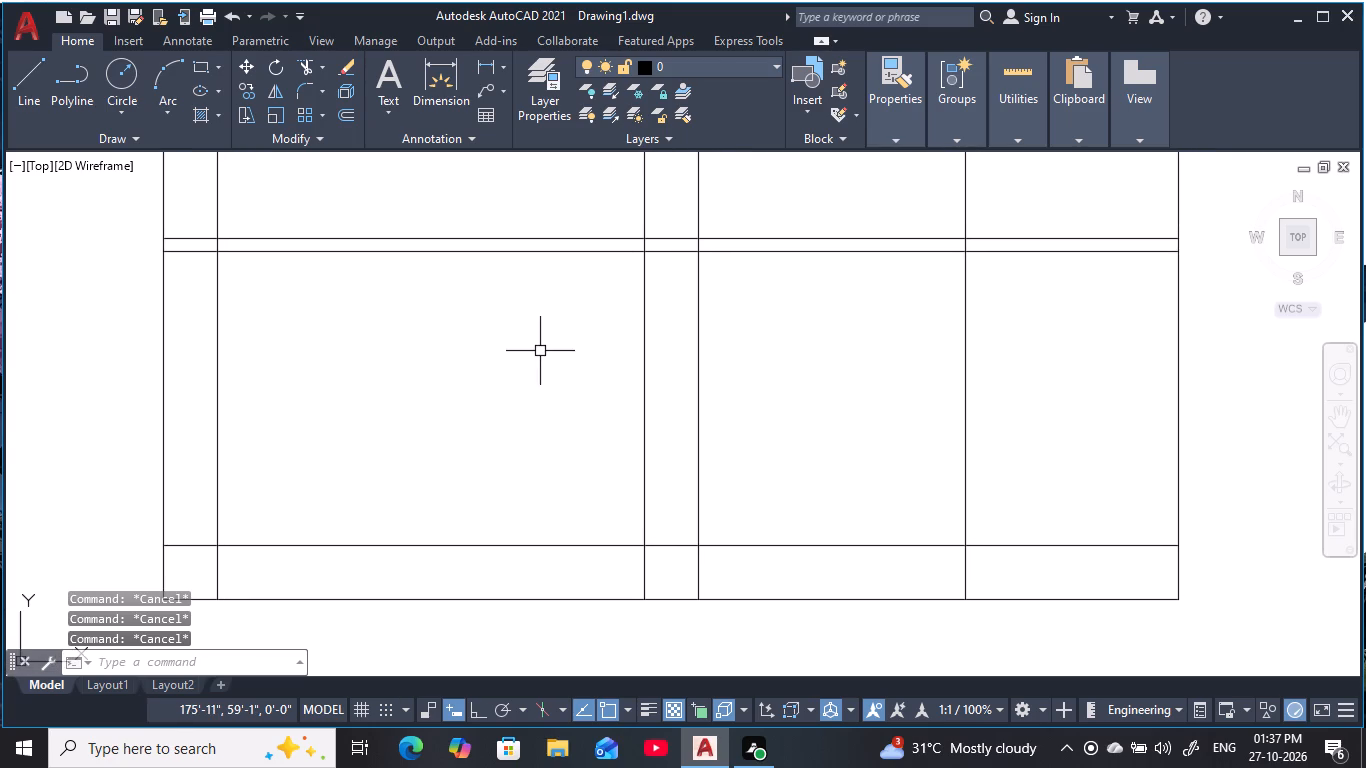
# Offset the upper line of the closely spaced horizontal pair 3'6" upward.
pyautogui.moveTo(540, 357); pyautogui.dragTo(505, 538, button='middle')
pyautogui.scroll(-1, 533, 492)
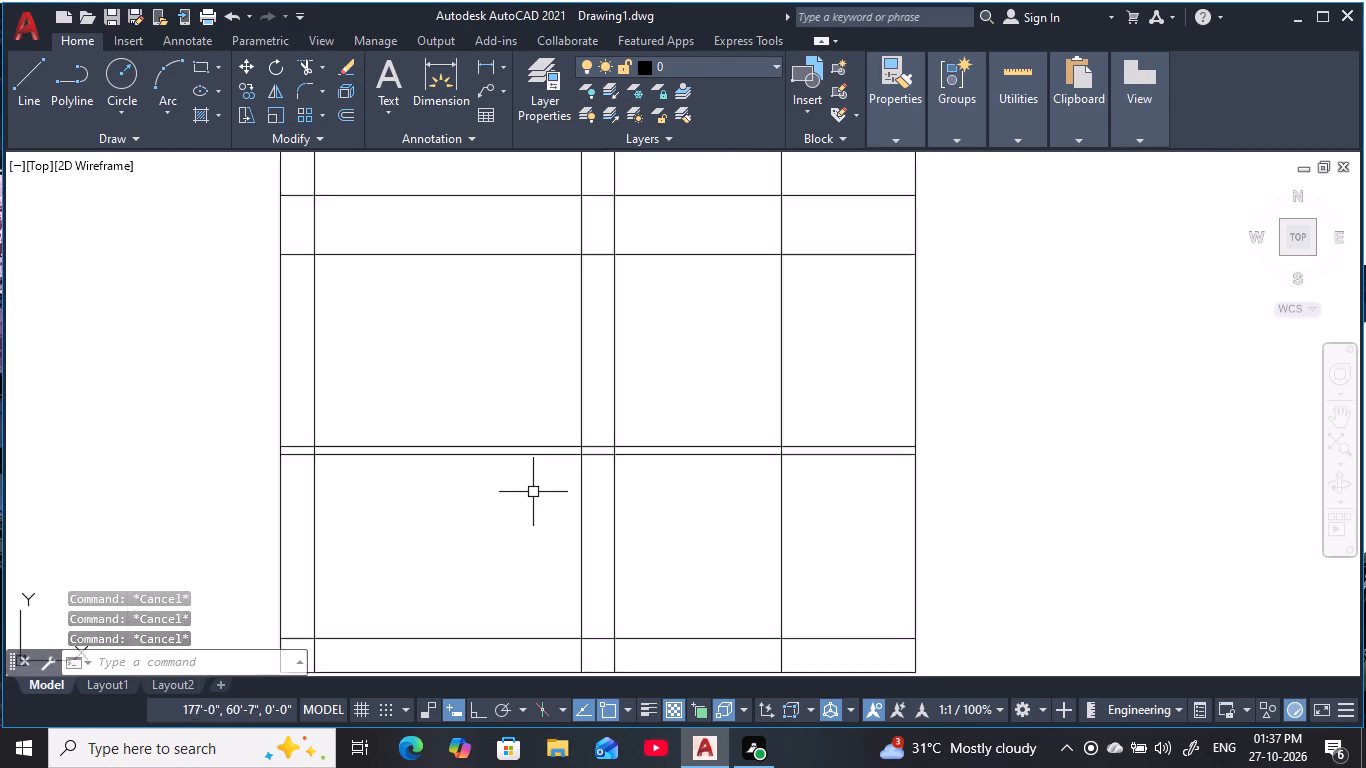
pyautogui.moveTo(524, 513); pyautogui.dragTo(512, 558, button='middle')
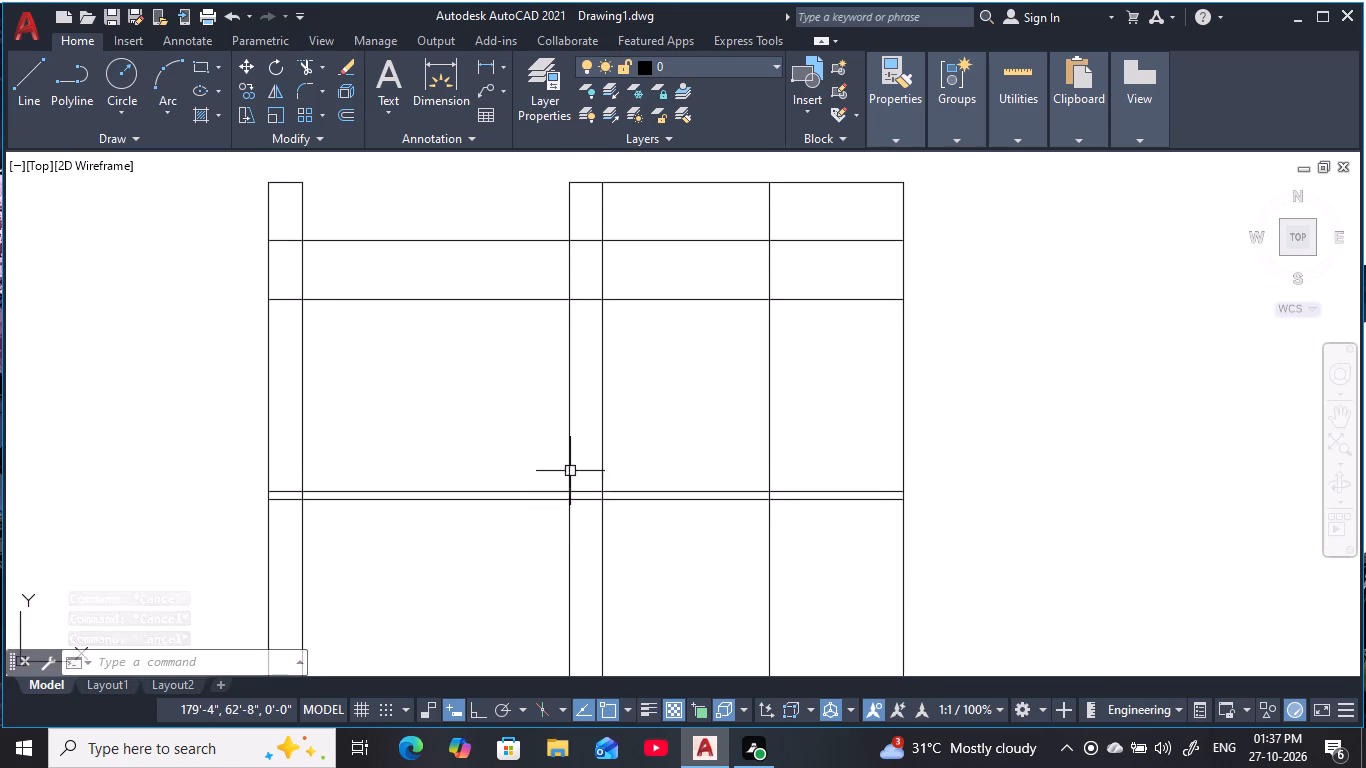
pyautogui.scroll(1, 576, 406)
pyautogui.moveTo(576, 402); pyautogui.dragTo(604, 511, button='middle')
pyautogui.moveTo(650, 491); pyautogui.dragTo(626, 418, button='middle')
pyautogui.write('o 3')
pyautogui.press("'")
pyautogui.write('6')
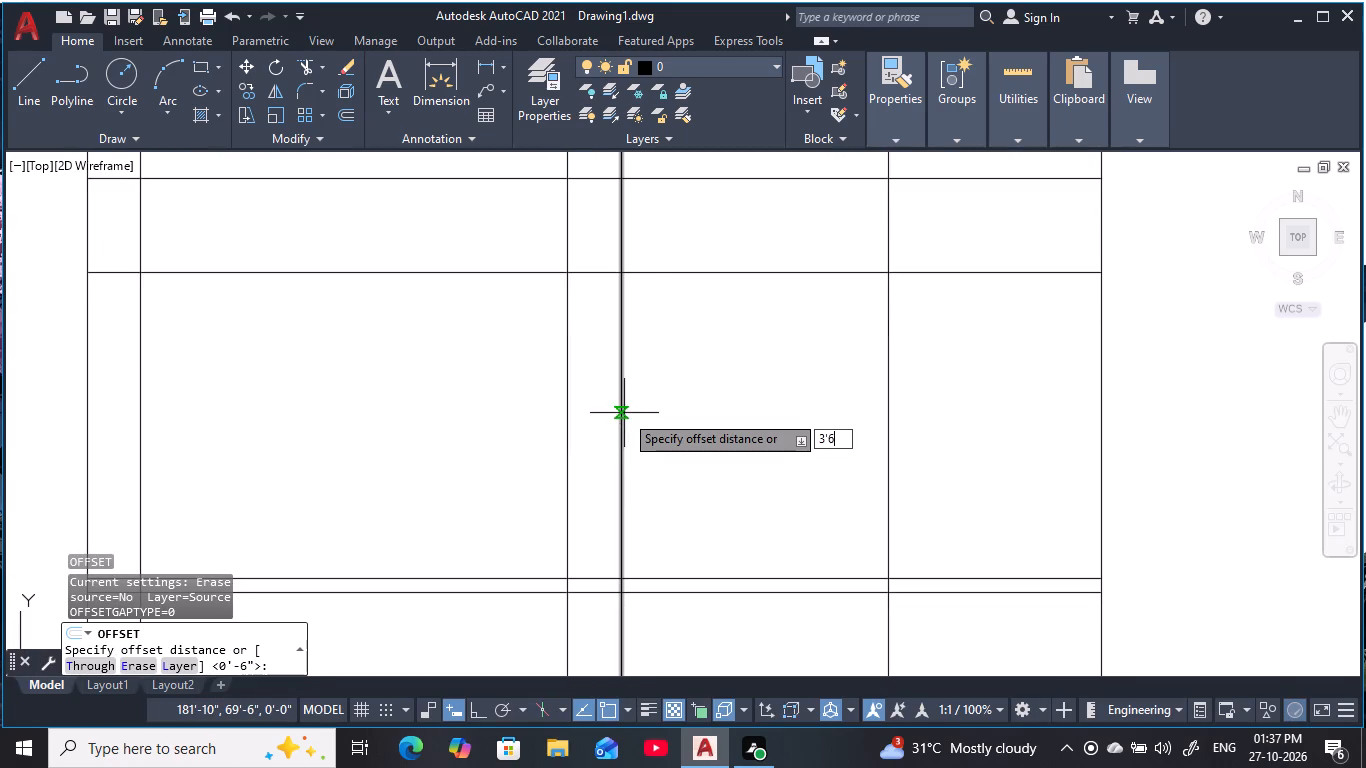
pyautogui.press('space')
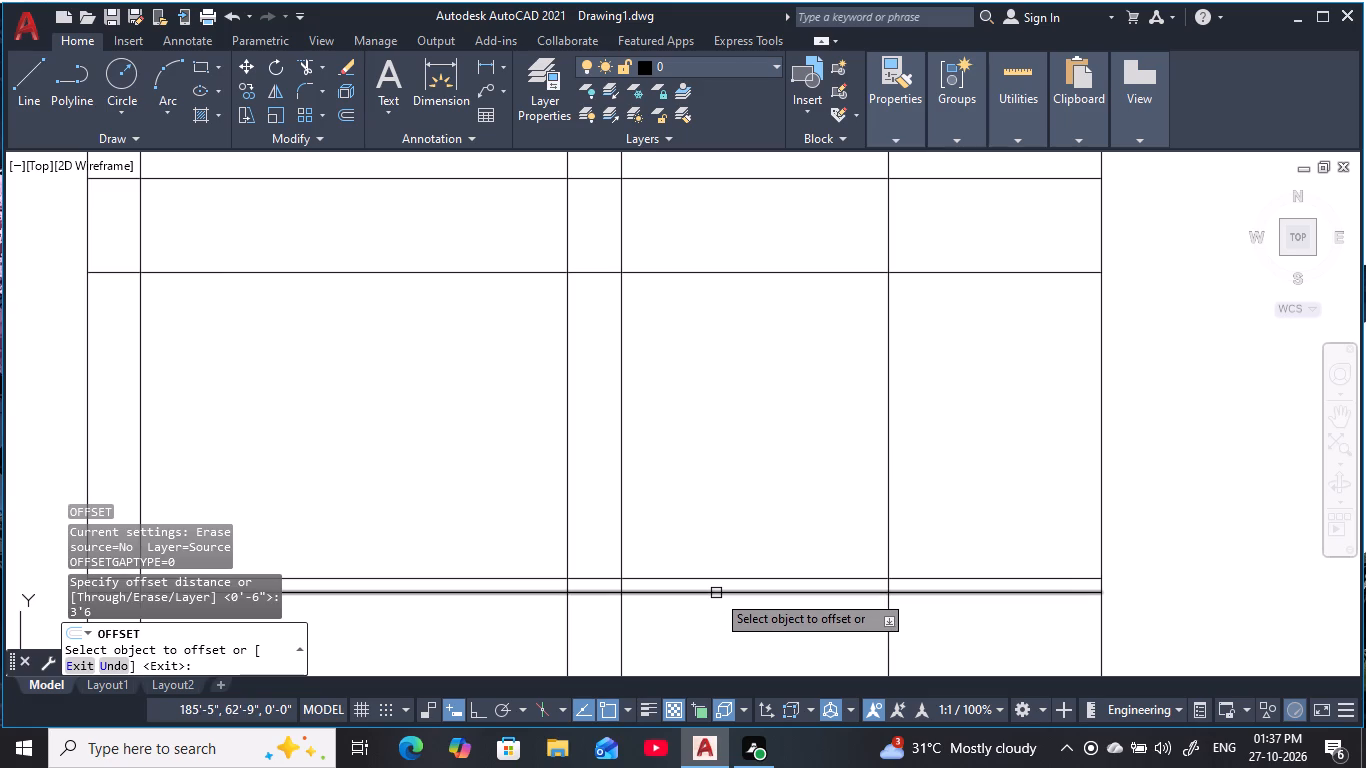
pyautogui.click(717, 580)
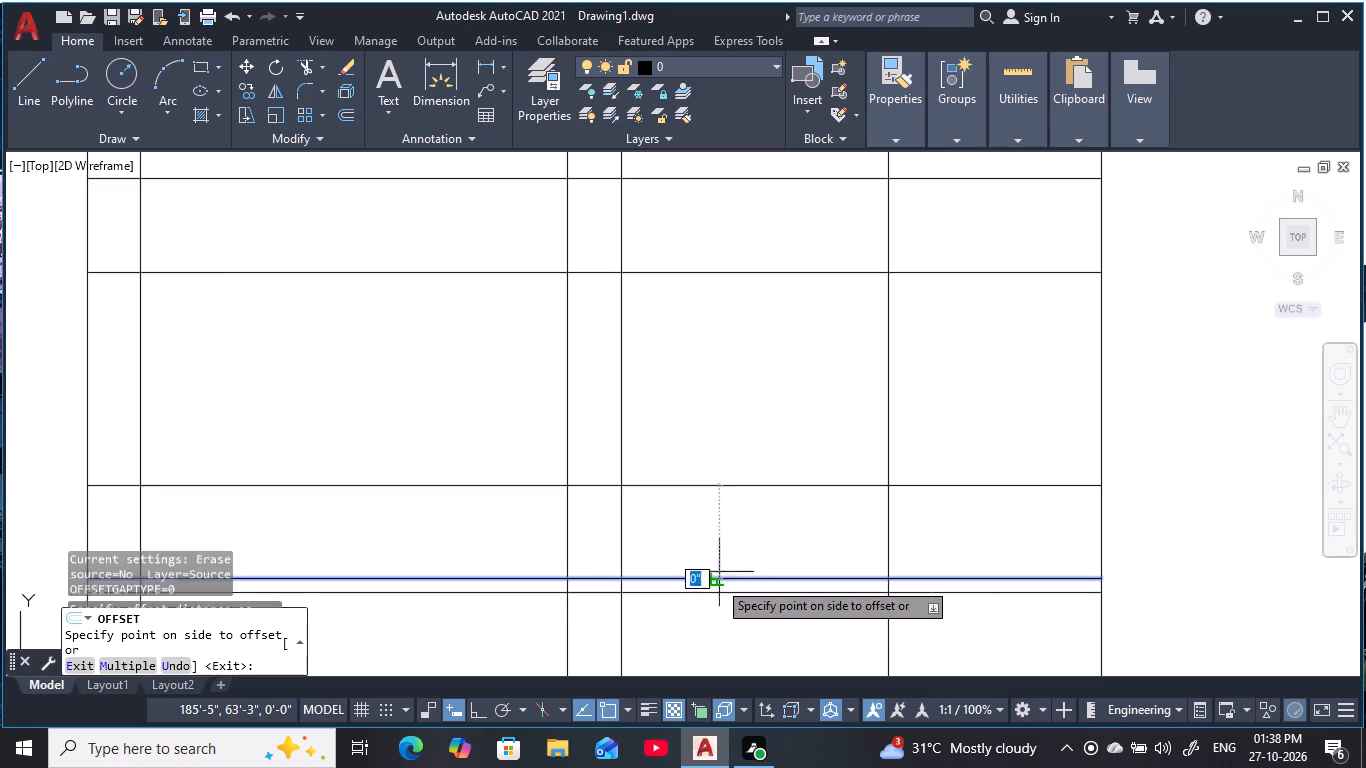
pyautogui.click(693, 440)
pyautogui.moveTo(693, 438); pyautogui.dragTo(726, 358, button='middle')
pyautogui.press('Escape')
pyautogui.press('Escape')
pyautogui.press('Escape')
pyautogui.press('Escape')
pyautogui.moveTo(551, 468); pyautogui.dragTo(496, 451, button='middle')
pyautogui.press('Escape')
pyautogui.press('Escape')
pyautogui.press('Escape')
pyautogui.press('Escape')
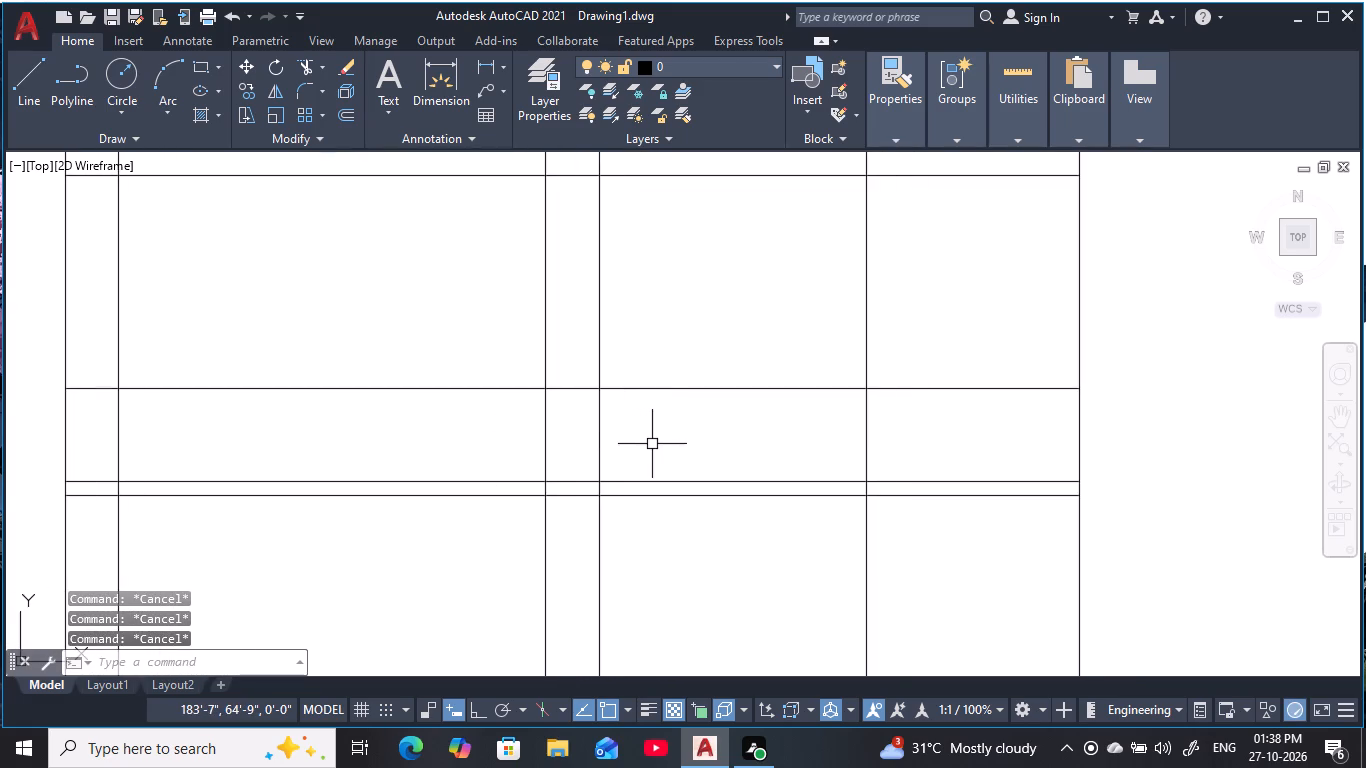
pyautogui.press('Escape')
pyautogui.press('Escape')
pyautogui.press('Escape')
pyautogui.press('Escape')
# Trim the new horizontal line between the third and fourth vertical lines and between the first and second vertical lines.
pyautogui.write('tr')
pyautogui.press('space')
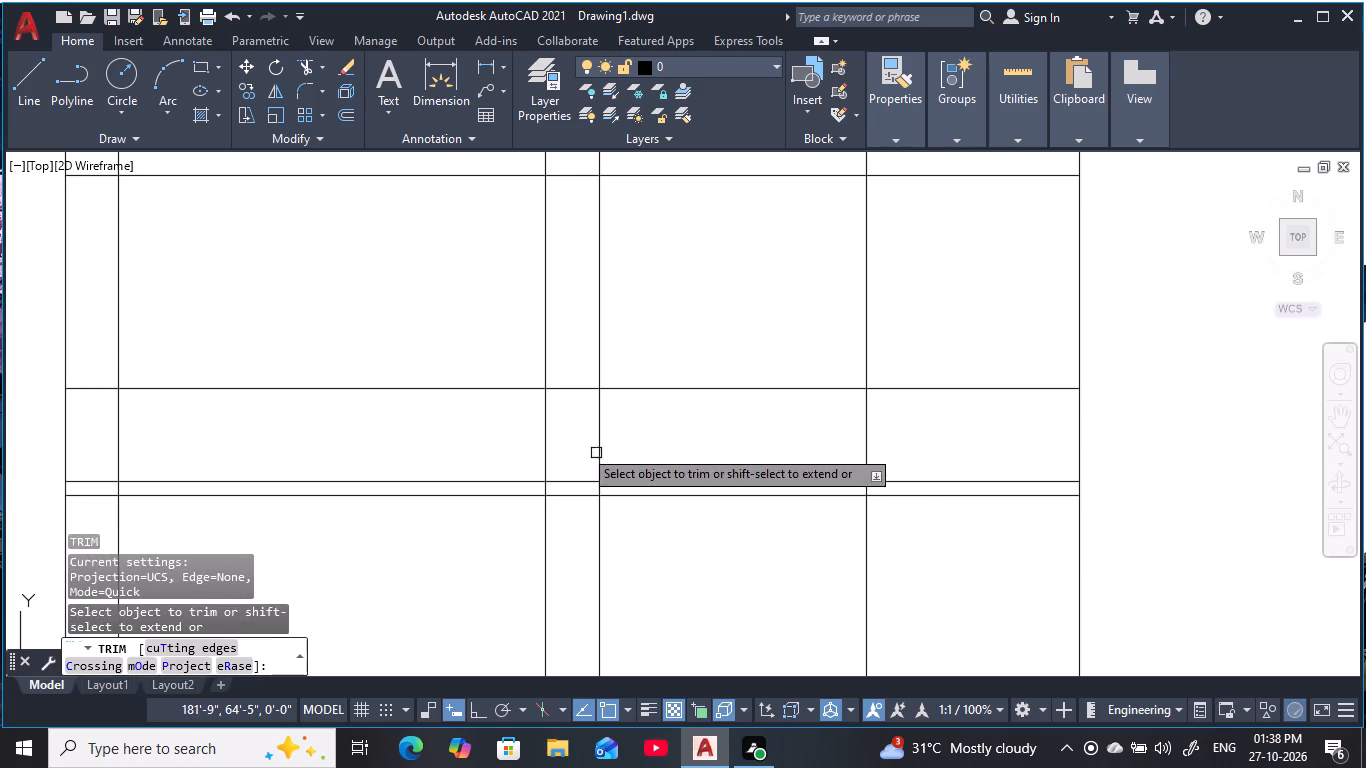
pyautogui.moveTo(576, 423); pyautogui.dragTo(580, 351)
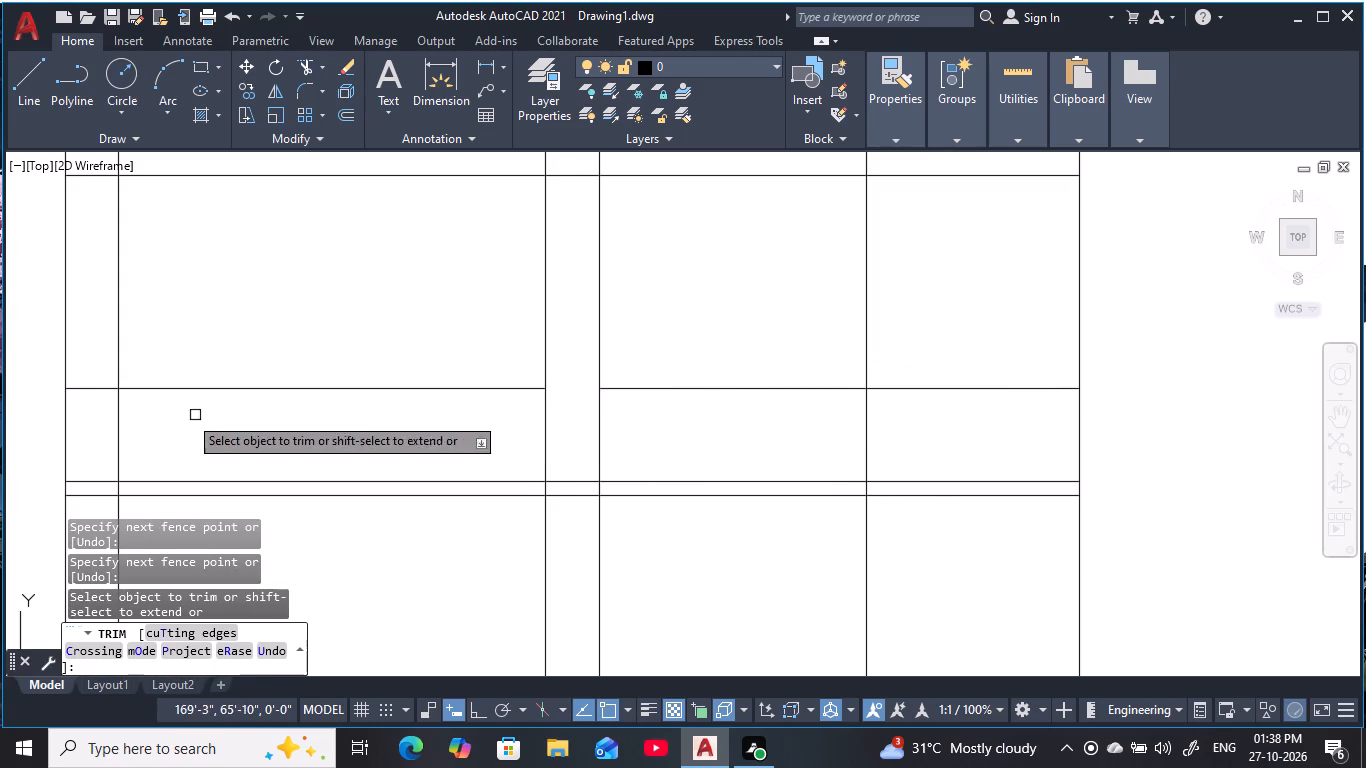
pyautogui.moveTo(94, 412); pyautogui.dragTo(110, 372)
pyautogui.moveTo(385, 337); pyautogui.dragTo(383, 362, button='middle')
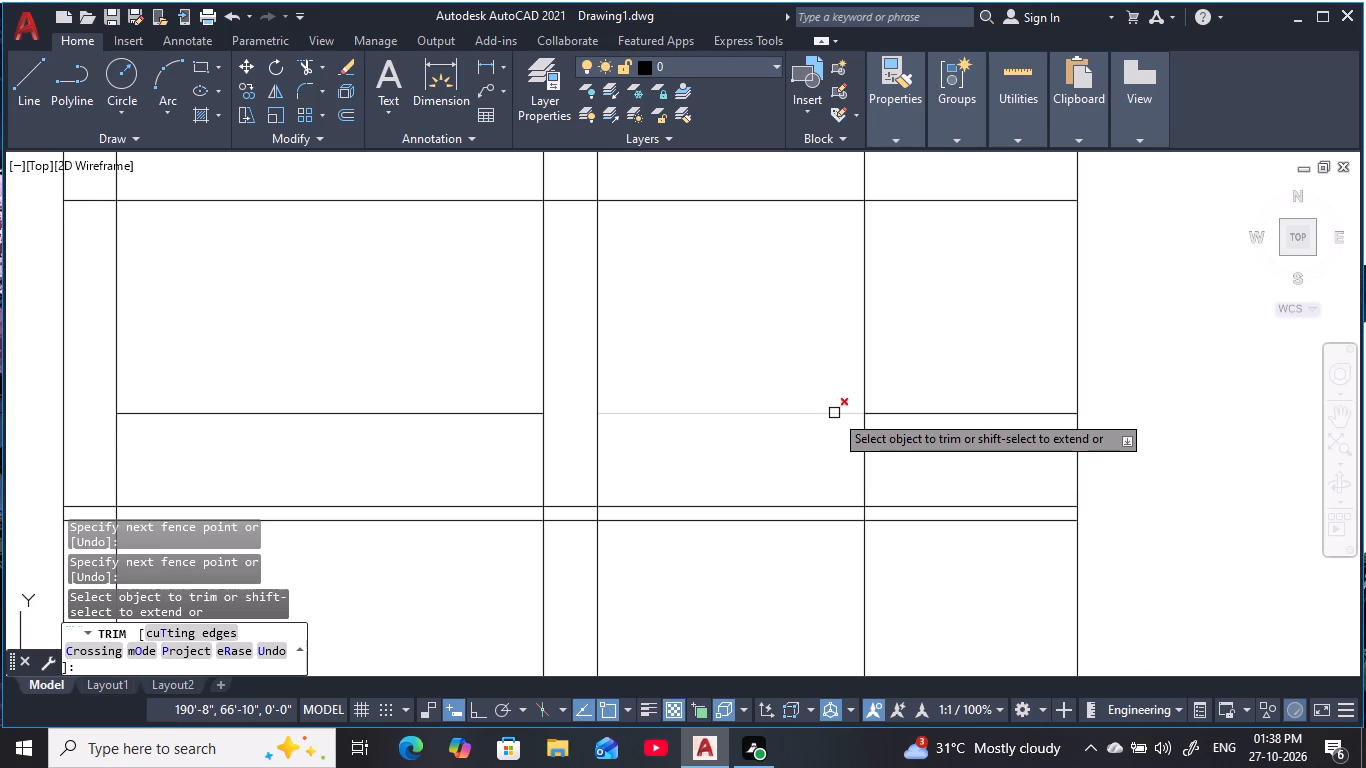
# Trim the second and third horizontal lines from the top between the fifth and sixth vertical lines.
pyautogui.scroll(-1, 956, 376)
pyautogui.moveTo(952, 361); pyautogui.dragTo(865, 456, button='middle')
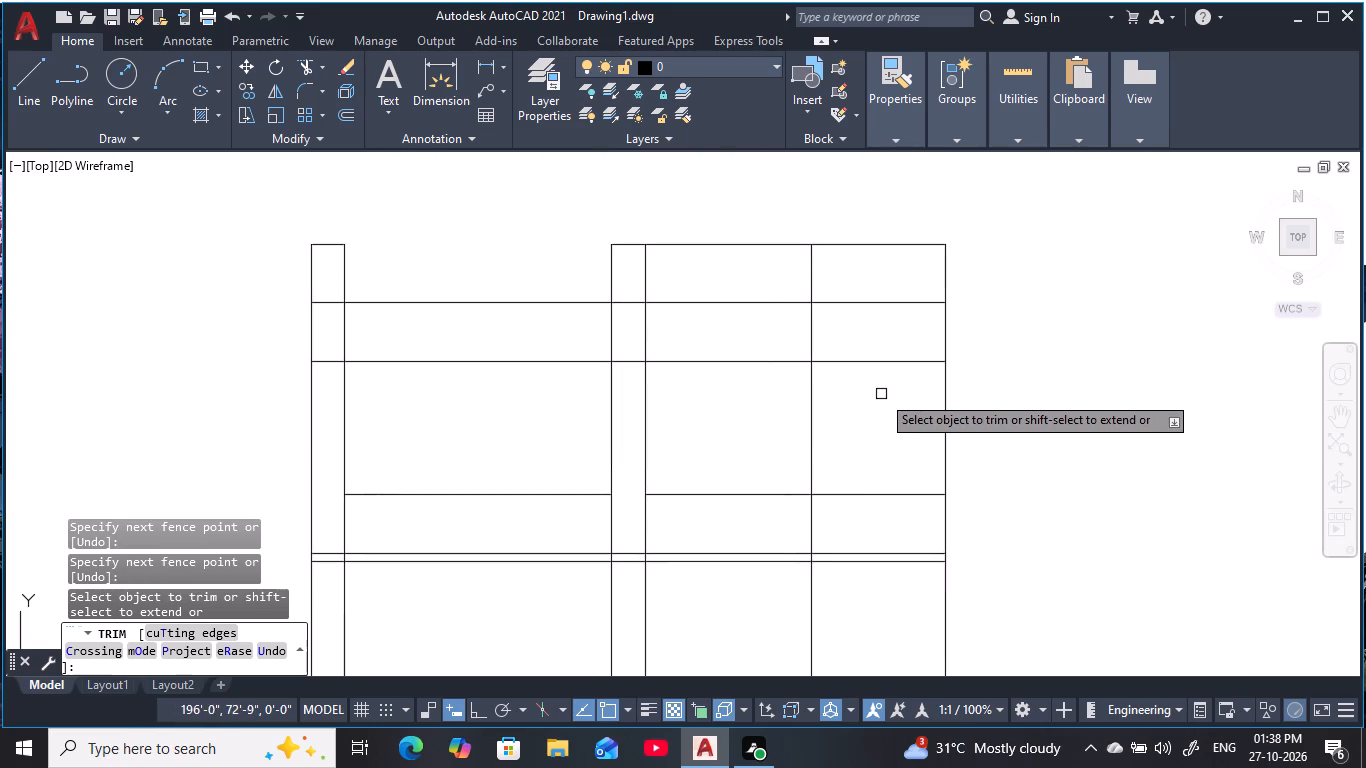
pyautogui.moveTo(883, 391); pyautogui.dragTo(861, 289)
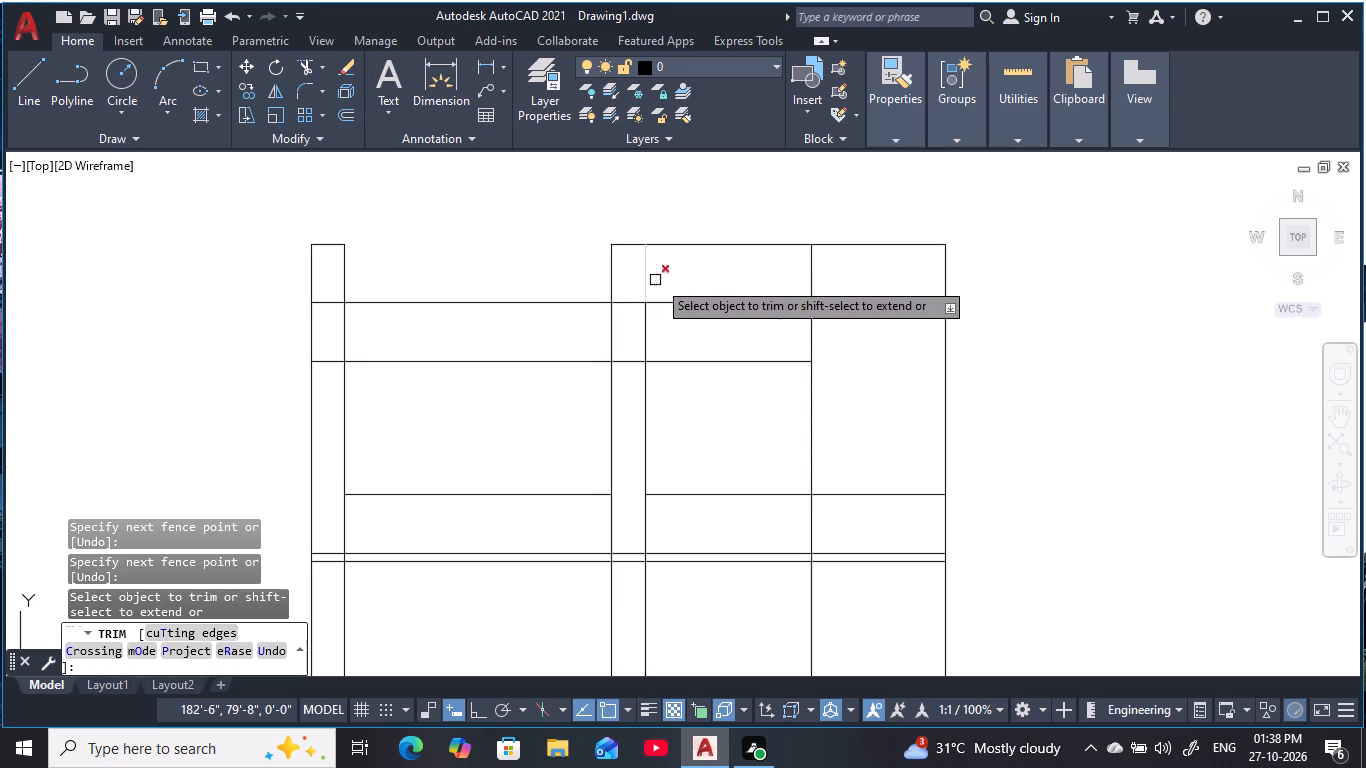
# Trim the remaining top line pieces and the first four vertical lines above the second horizontal line, keeping only the rightmost bay.
pyautogui.moveTo(781, 260); pyautogui.dragTo(755, 229)
pyautogui.moveTo(718, 264); pyautogui.dragTo(527, 273)
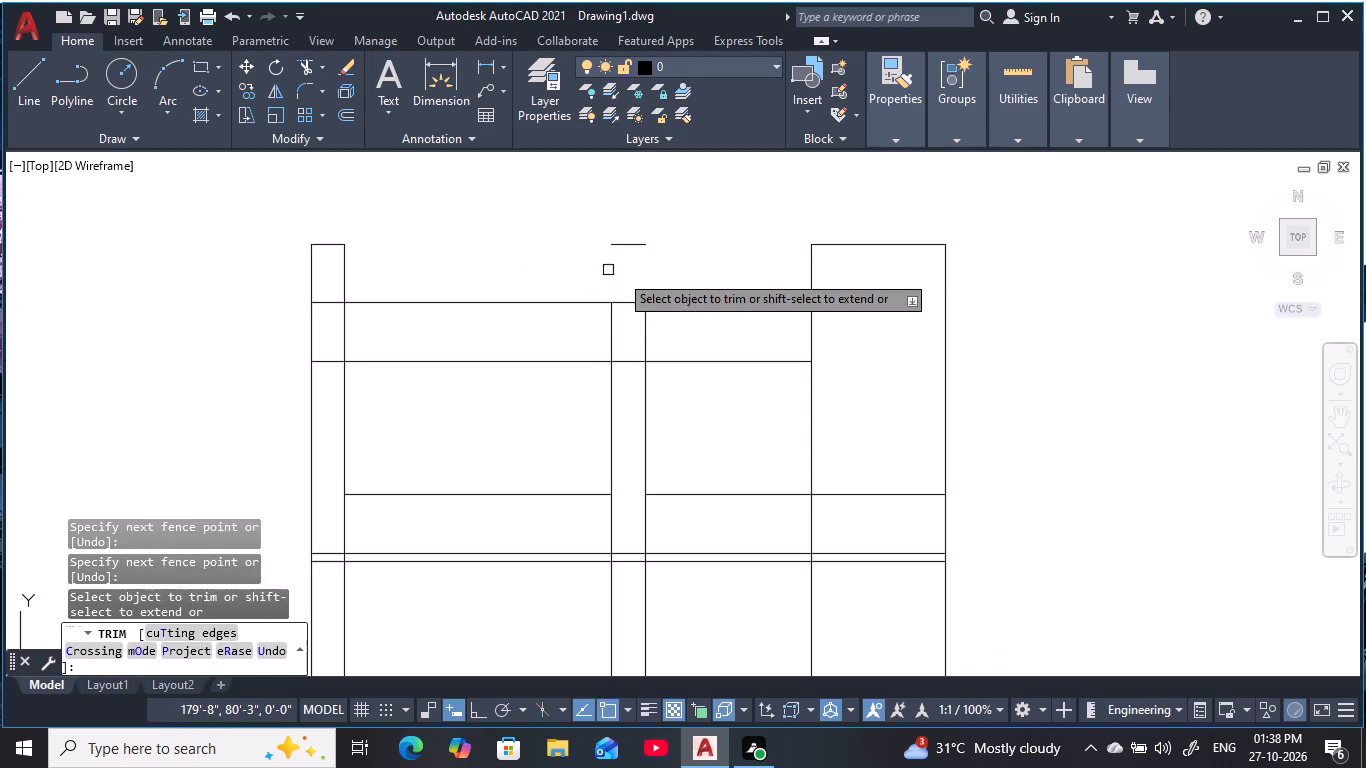
pyautogui.moveTo(637, 260); pyautogui.dragTo(635, 227)
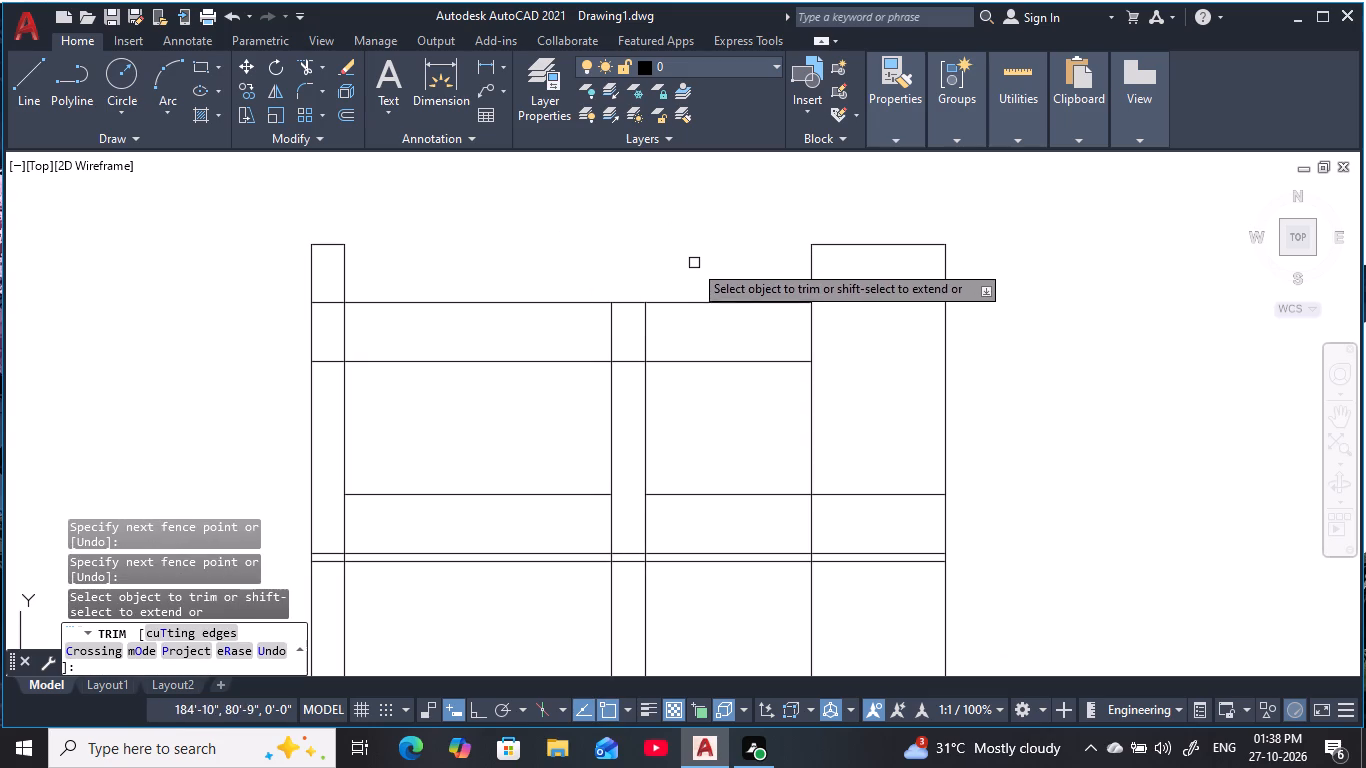
pyautogui.moveTo(380, 271); pyautogui.dragTo(247, 277)
pyautogui.moveTo(304, 223); pyautogui.dragTo(330, 267)
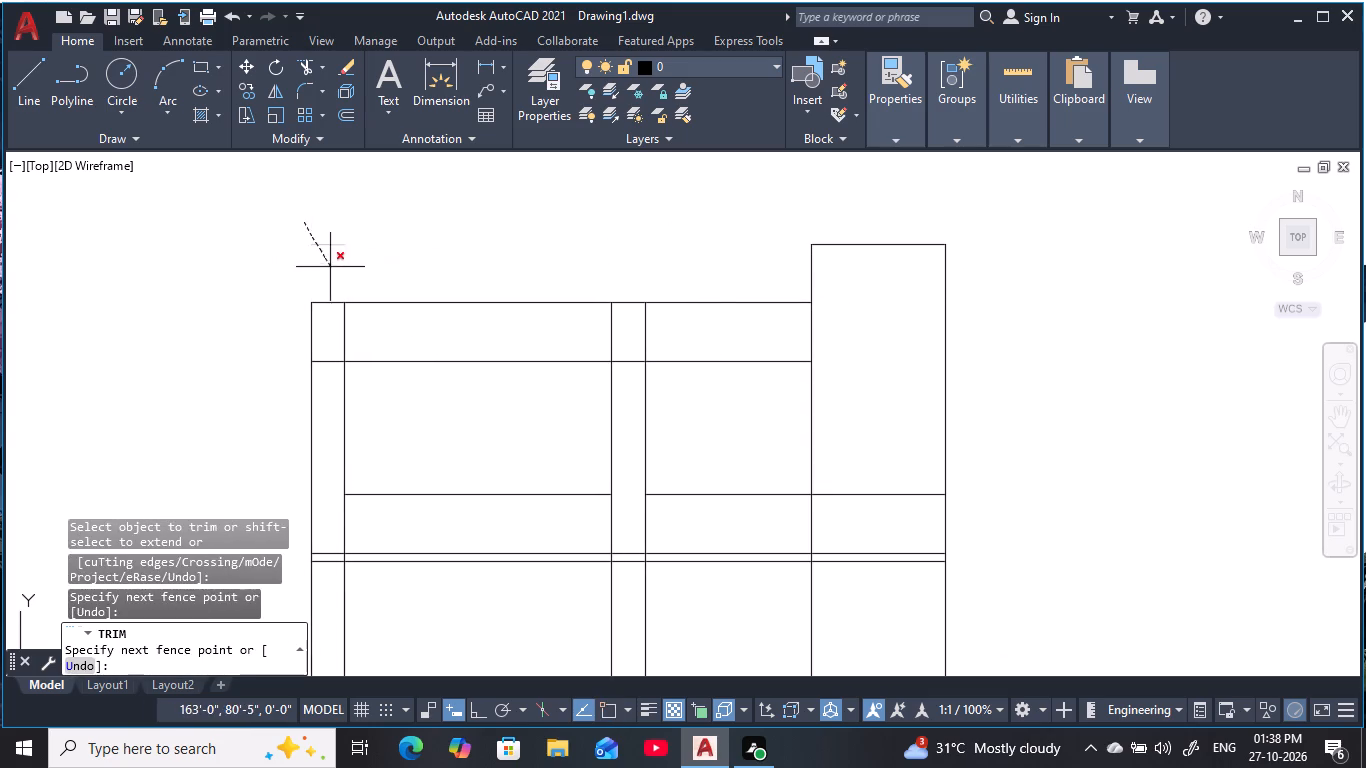
pyautogui.moveTo(330, 267); pyautogui.dragTo(331, 267)
pyautogui.middleClick(640, 265)
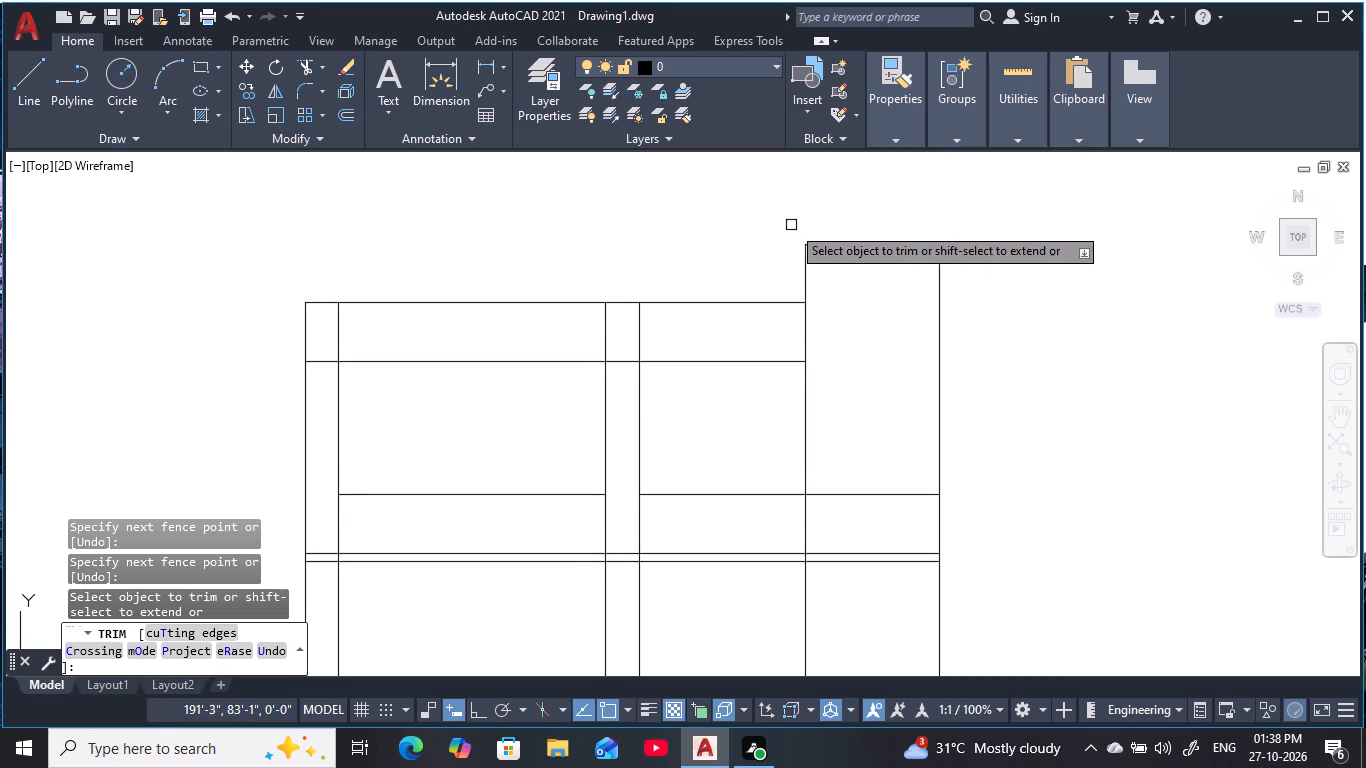
pyautogui.middleClick(739, 253)
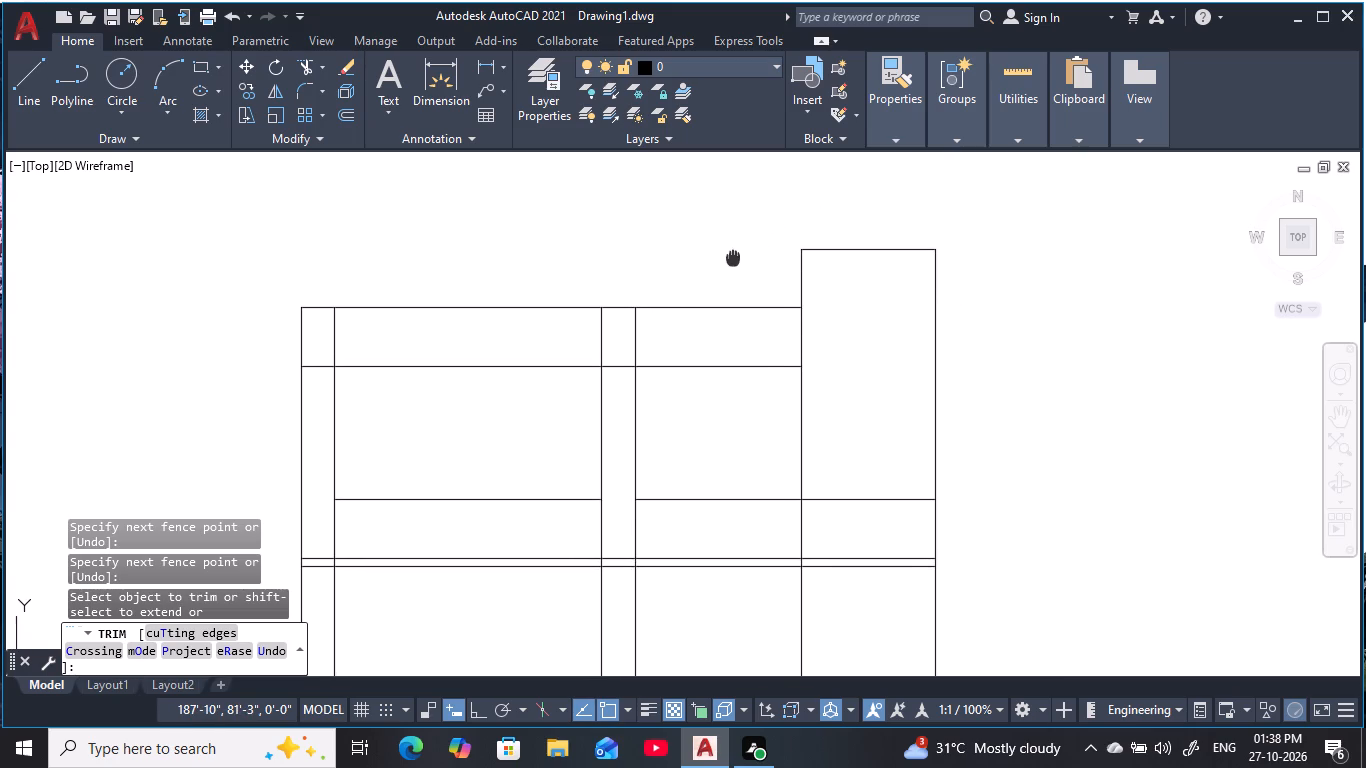
pyautogui.press('Escape')
pyautogui.press('Escape')
pyautogui.press('Escape')
pyautogui.press('Escape')
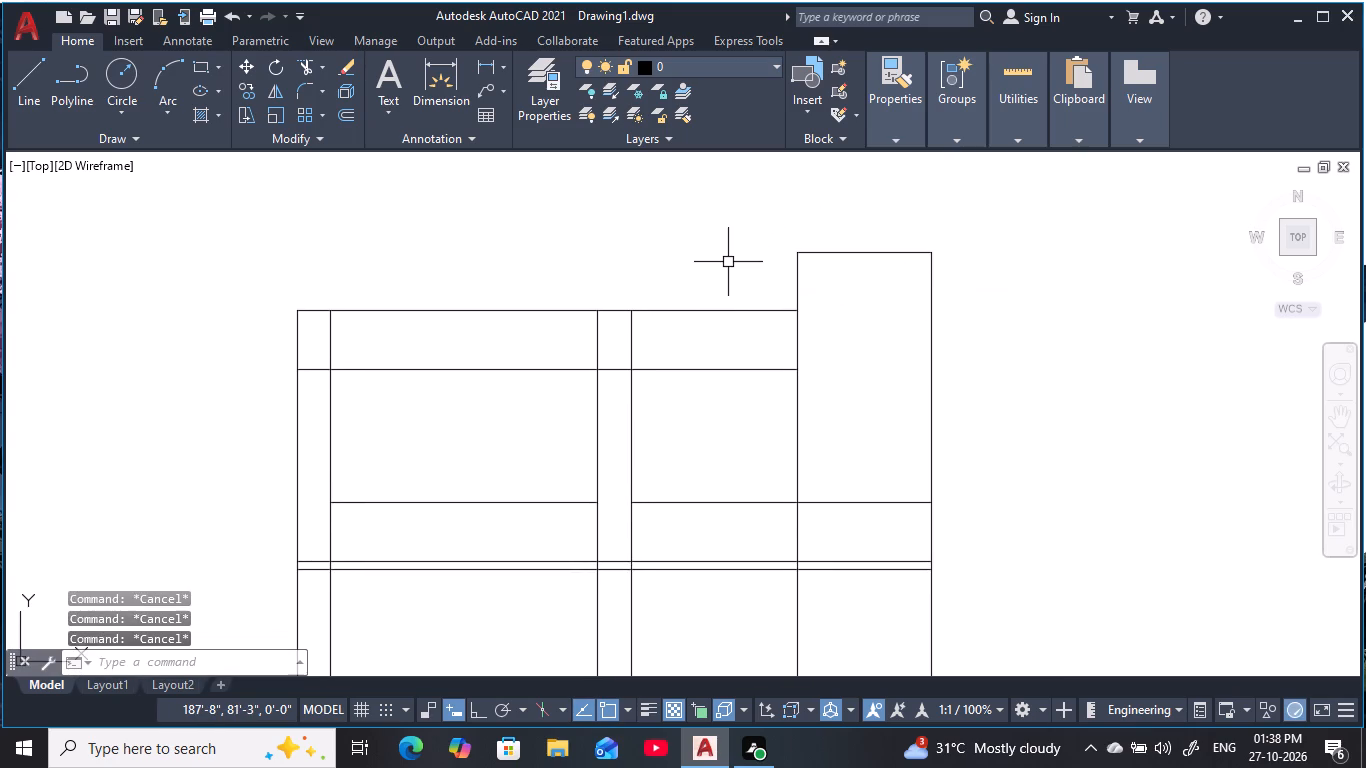
# Offset the third horizontal line from the top, which ends at the rightmost bay, 6" downward.
pyautogui.write('o')
pyautogui.press('space')
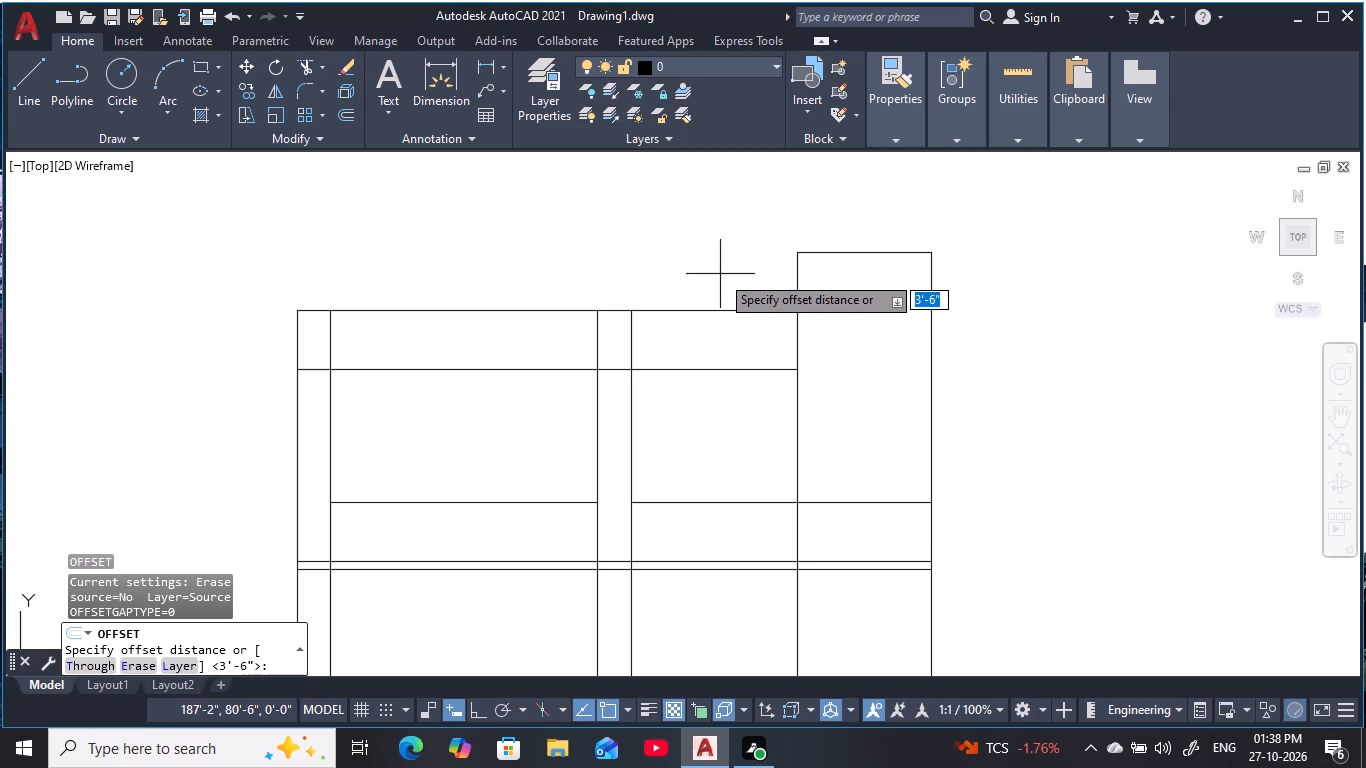
pyautogui.write('6')
pyautogui.press('space')
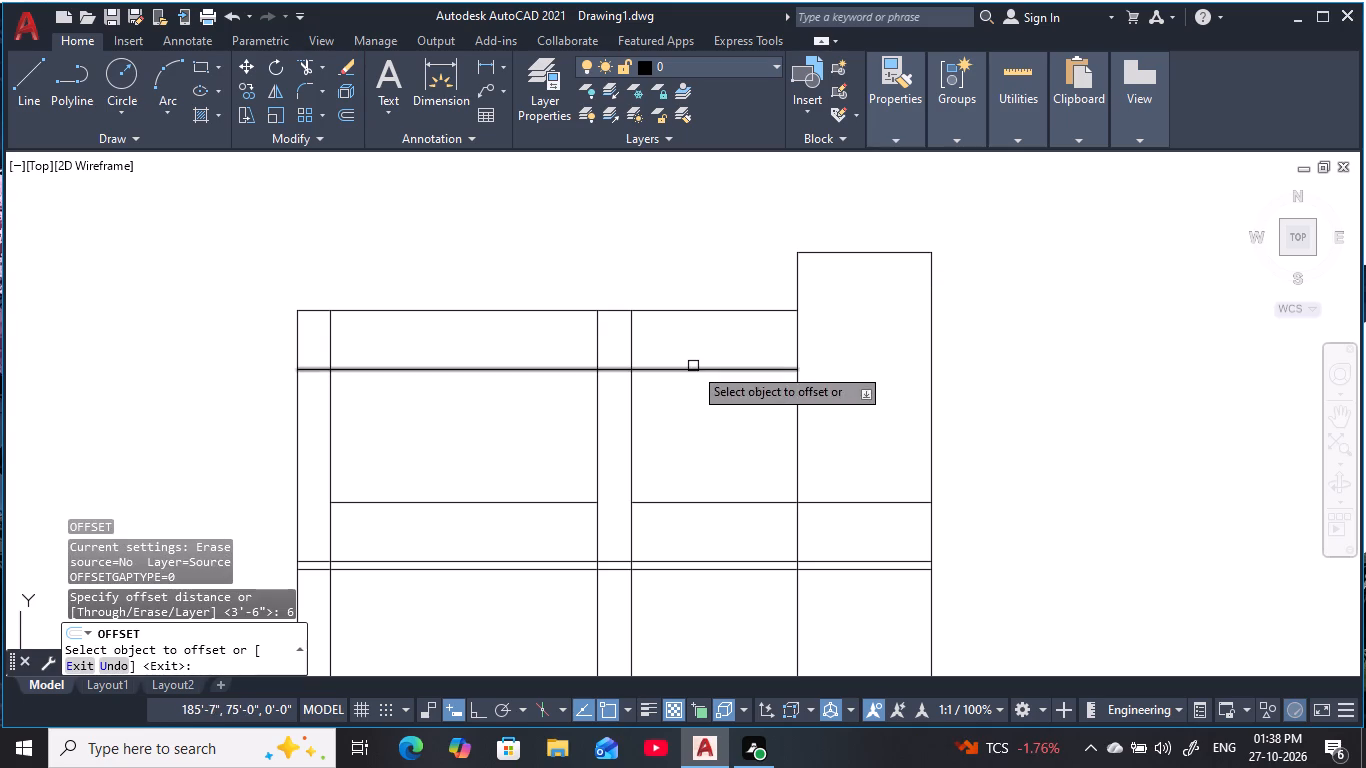
pyautogui.click(694, 366)
pyautogui.click(706, 453)
pyautogui.press('Escape')
pyautogui.press('Escape')
pyautogui.press('Escape')
pyautogui.press('Escape')
pyautogui.moveTo(737, 356); pyautogui.dragTo(735, 335, button='middle')
pyautogui.press('Escape')
pyautogui.press('Escape')
pyautogui.press('Escape')
pyautogui.press('Escape')
pyautogui.press('Escape')
pyautogui.press('Escape')
pyautogui.press('Escape')
pyautogui.press('Escape')
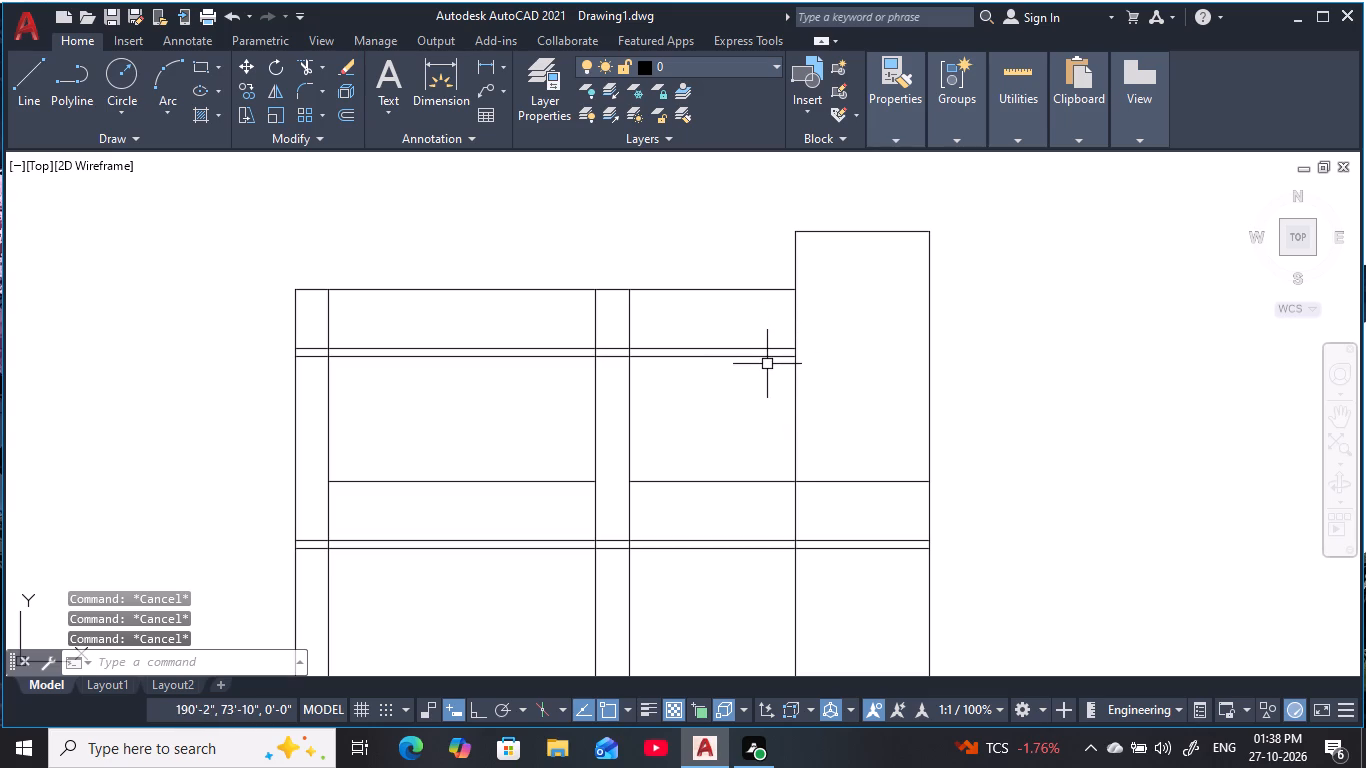
# Extend the upper line of the new closely spaced horizontal pair across the rightmost bay to the last vertical line.
pyautogui.press('o')
pyautogui.press('Escape')
pyautogui.press('Escape')
pyautogui.press('Escape')
pyautogui.write('ex')
pyautogui.press('space')
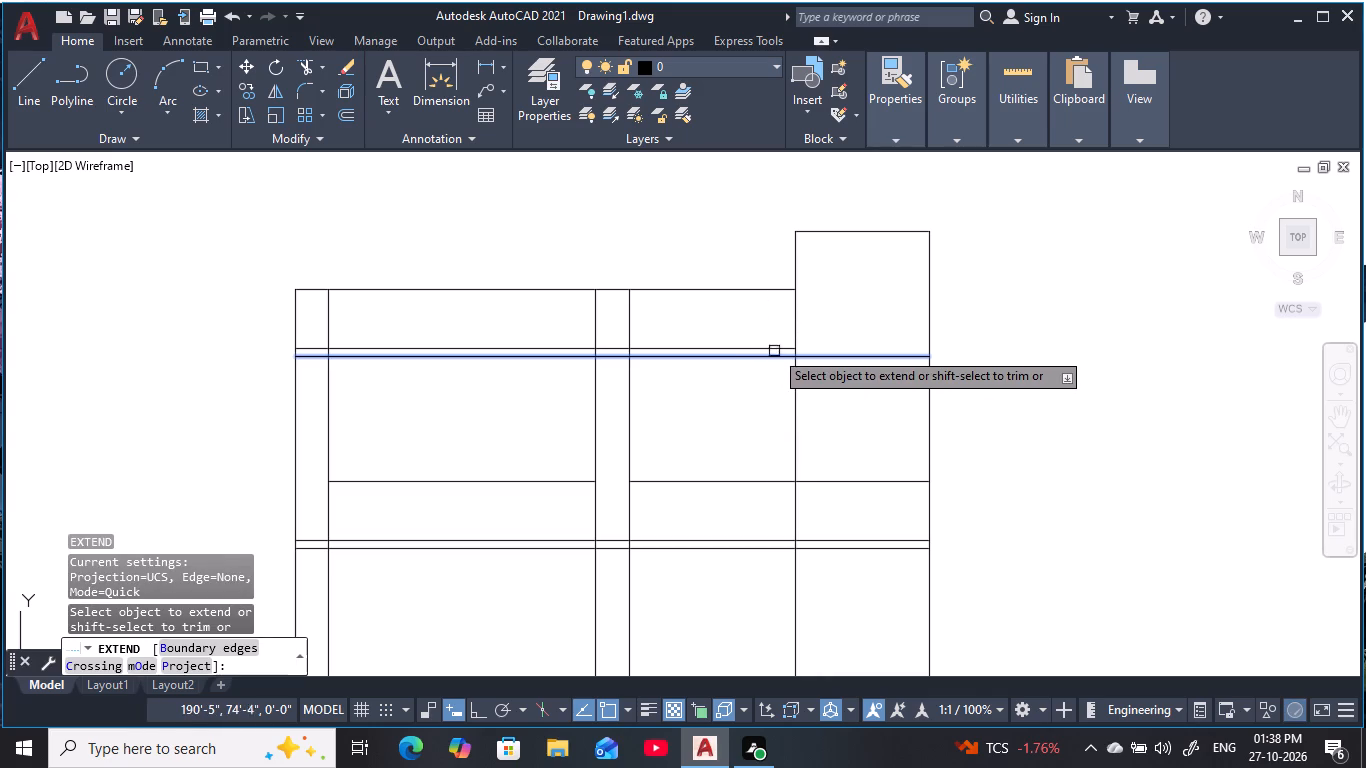
pyautogui.click(774, 348)
pyautogui.press('Escape')
pyautogui.press('Escape')
pyautogui.press('Escape')
pyautogui.press('Escape')
pyautogui.press('Escape')
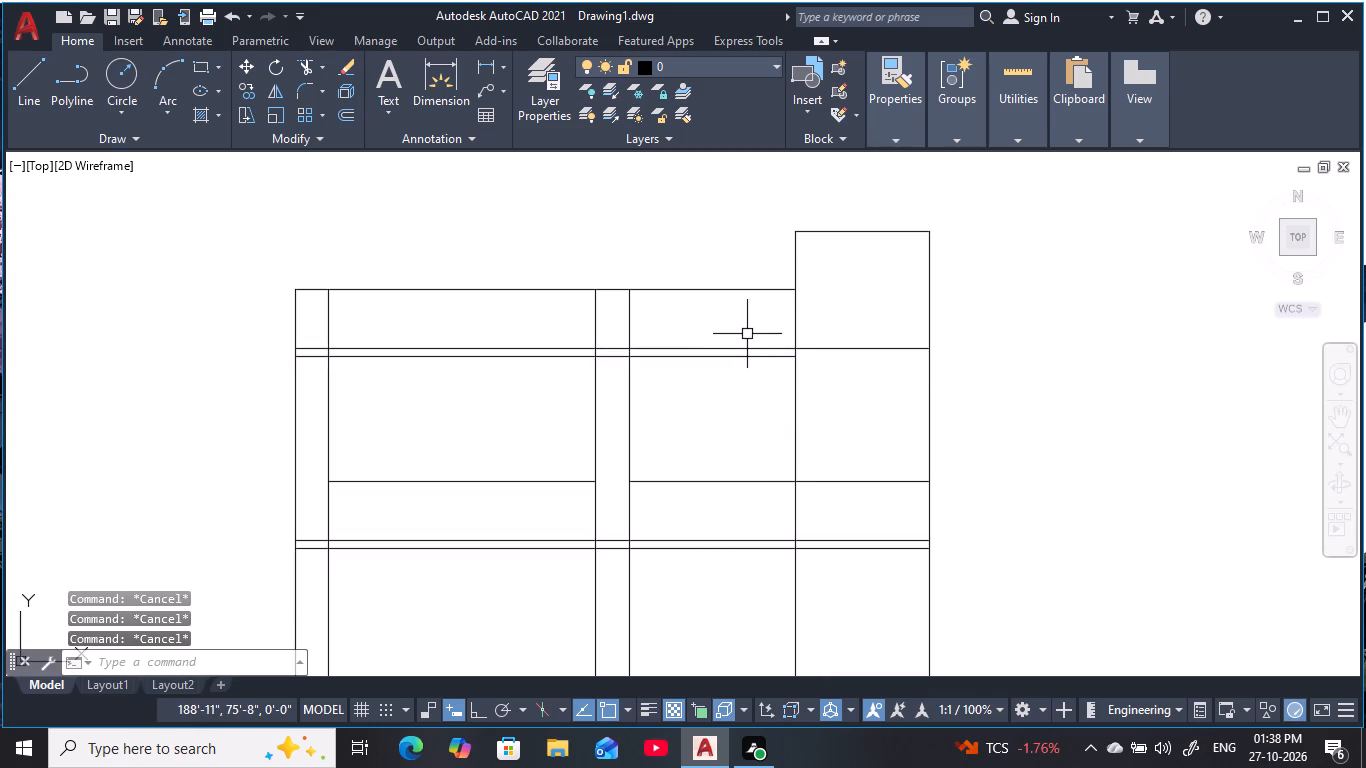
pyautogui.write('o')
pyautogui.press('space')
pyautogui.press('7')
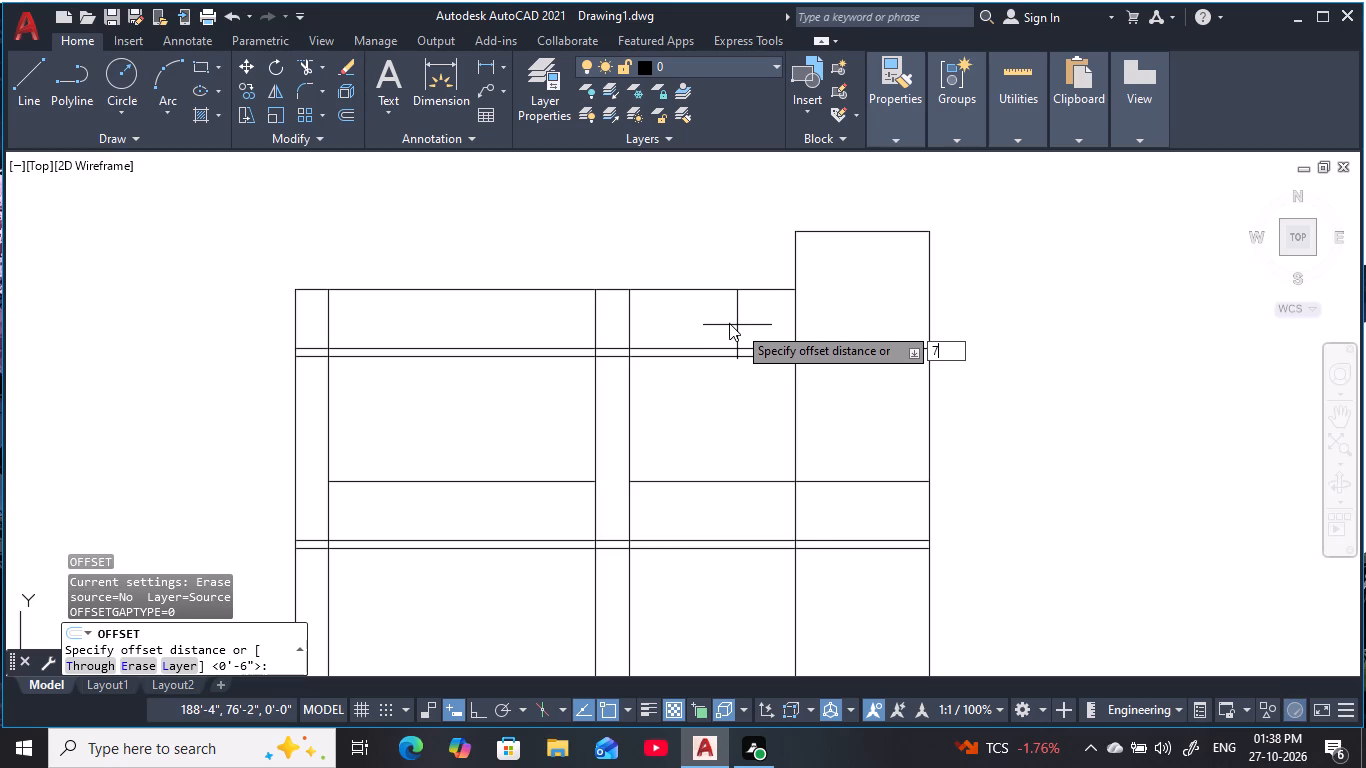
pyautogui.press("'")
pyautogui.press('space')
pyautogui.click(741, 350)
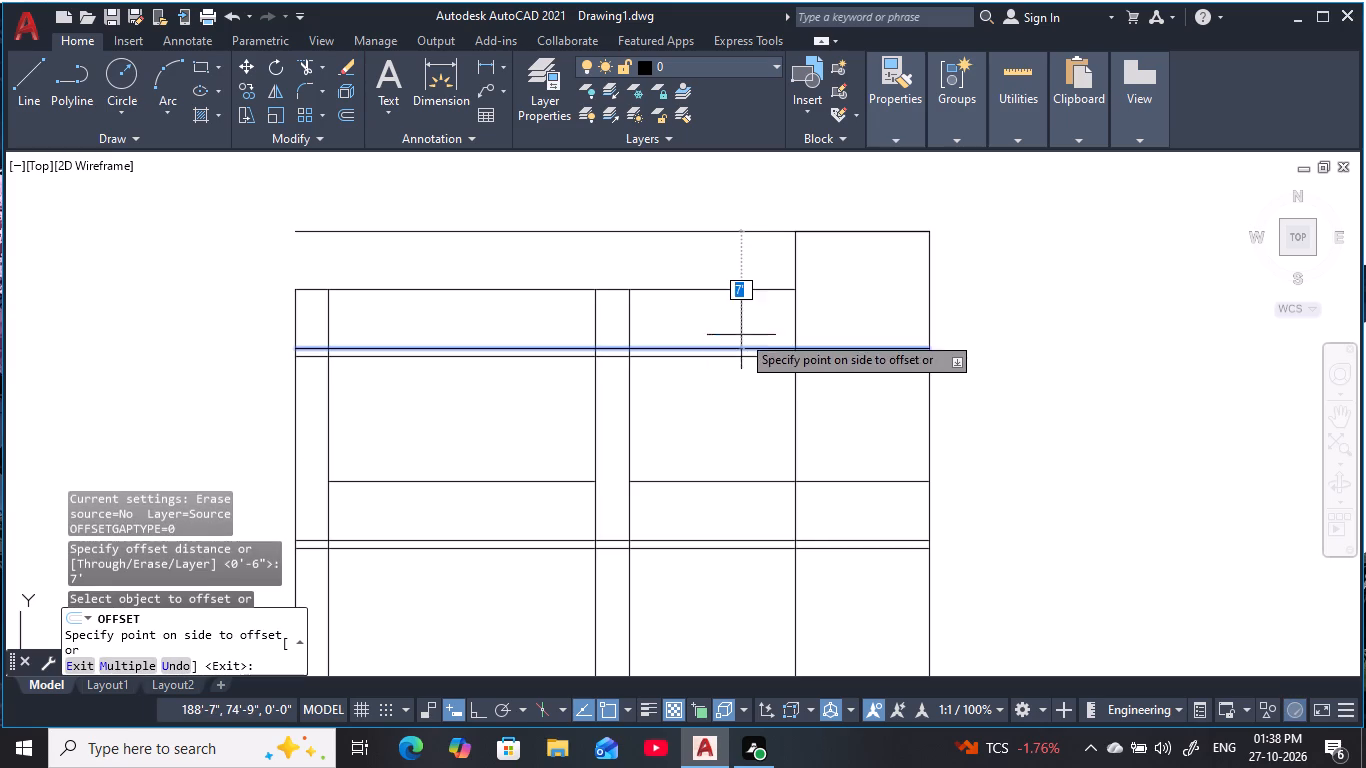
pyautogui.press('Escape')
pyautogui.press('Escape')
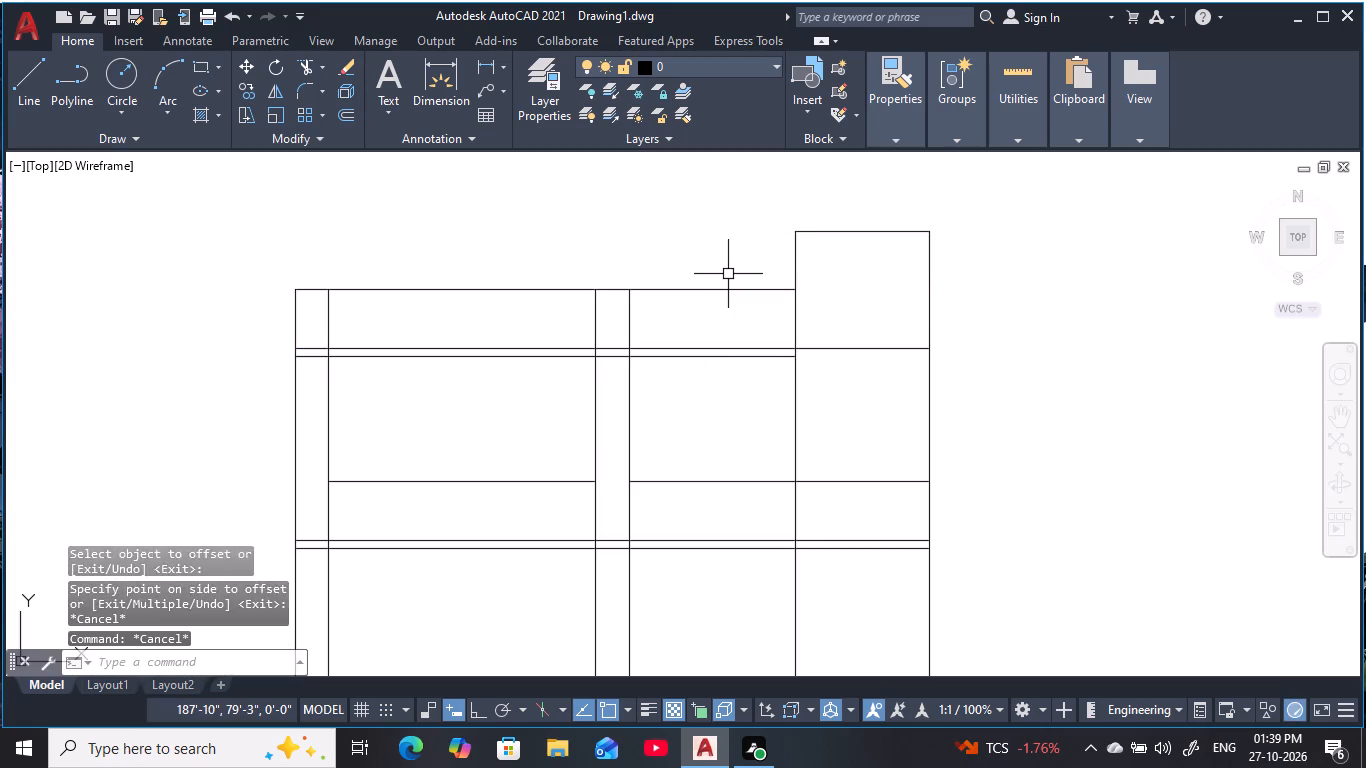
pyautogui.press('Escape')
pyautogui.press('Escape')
# Measure the vertical distance from the rightmost bay's upper-left corner down to the extended horizontal line using a linear dimension.
pyautogui.moveTo(733, 273); pyautogui.dragTo(727, 287, button='middle')
pyautogui.scroll(2, 795, 267)
pyautogui.moveTo(788, 271); pyautogui.dragTo(712, 306, button='middle')
pyautogui.press('Escape')
pyautogui.press('d')
pyautogui.press('l')
pyautogui.write('i')
pyautogui.press('space')
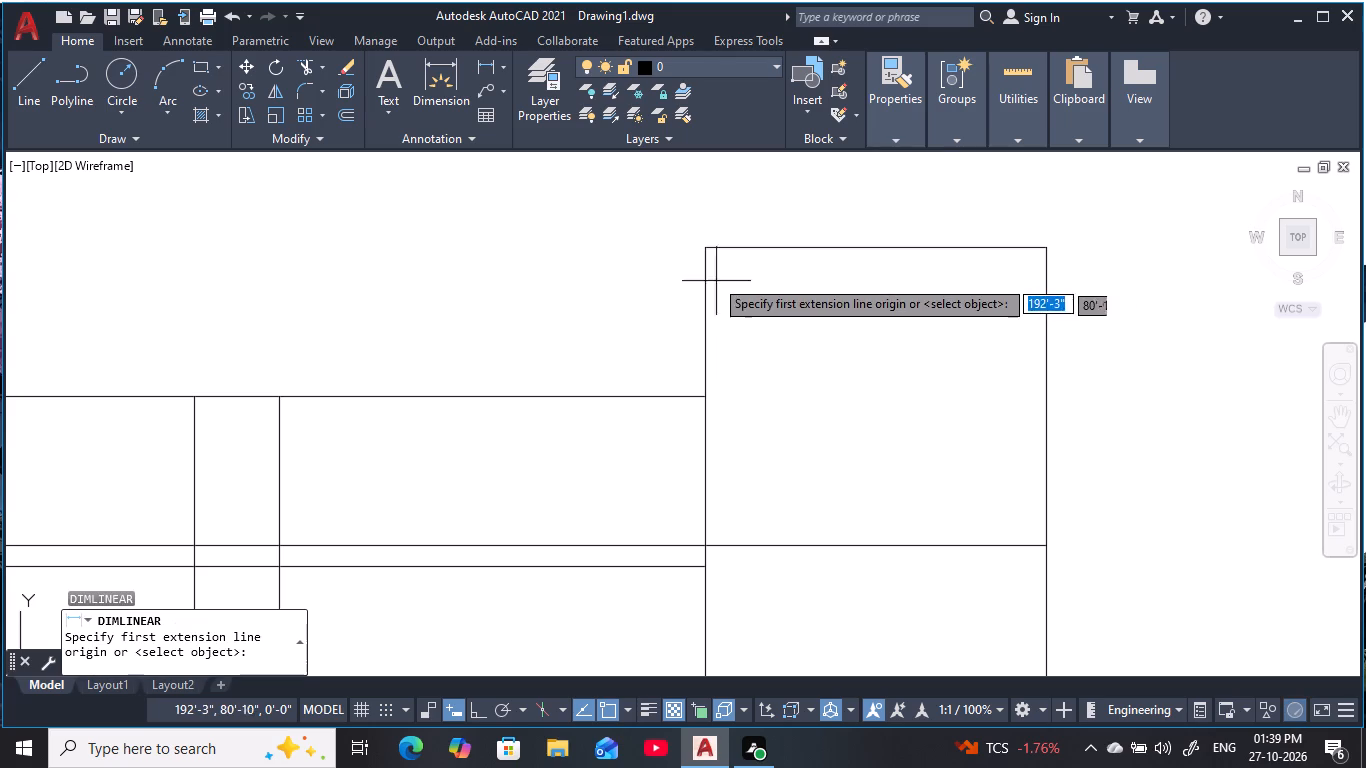
pyautogui.click(707, 251)
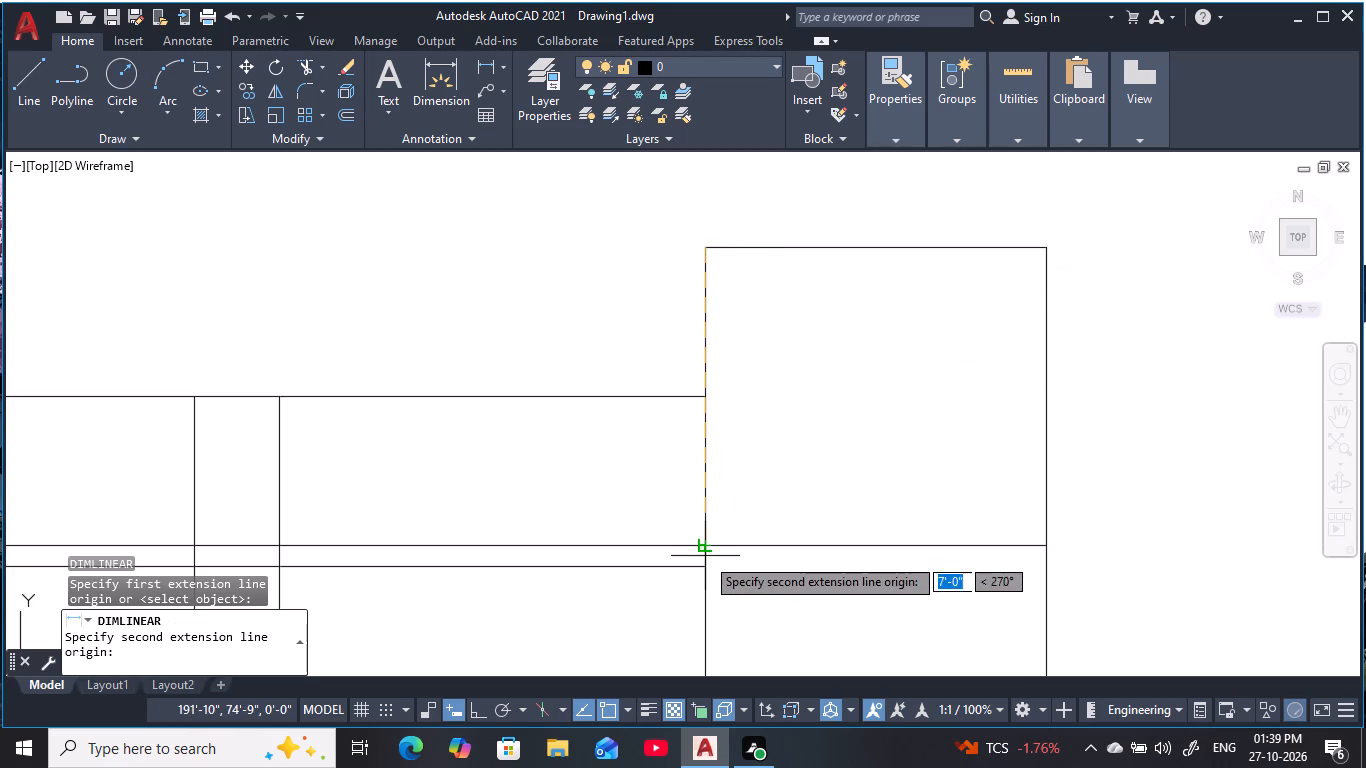
pyautogui.click(704, 549)
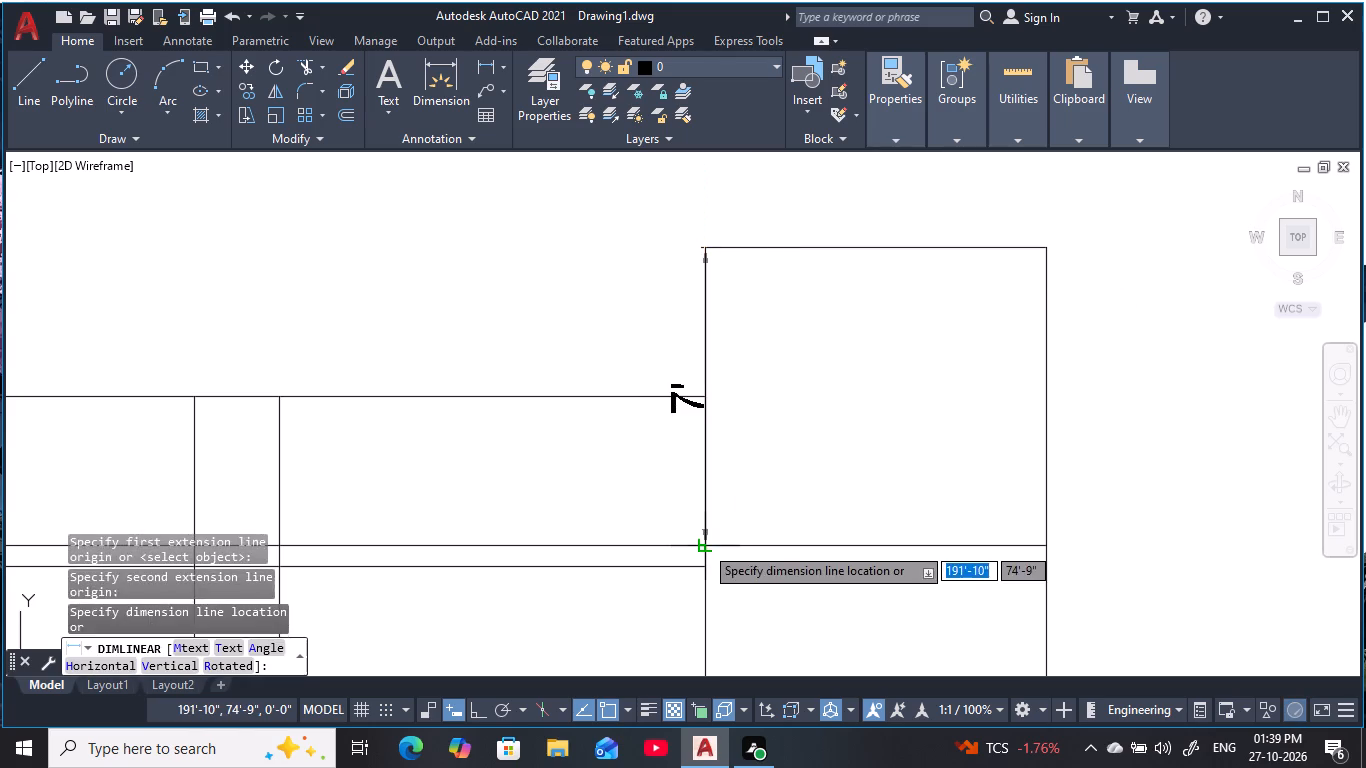
pyautogui.press('Escape')
pyautogui.press('Escape')
pyautogui.press('Escape')
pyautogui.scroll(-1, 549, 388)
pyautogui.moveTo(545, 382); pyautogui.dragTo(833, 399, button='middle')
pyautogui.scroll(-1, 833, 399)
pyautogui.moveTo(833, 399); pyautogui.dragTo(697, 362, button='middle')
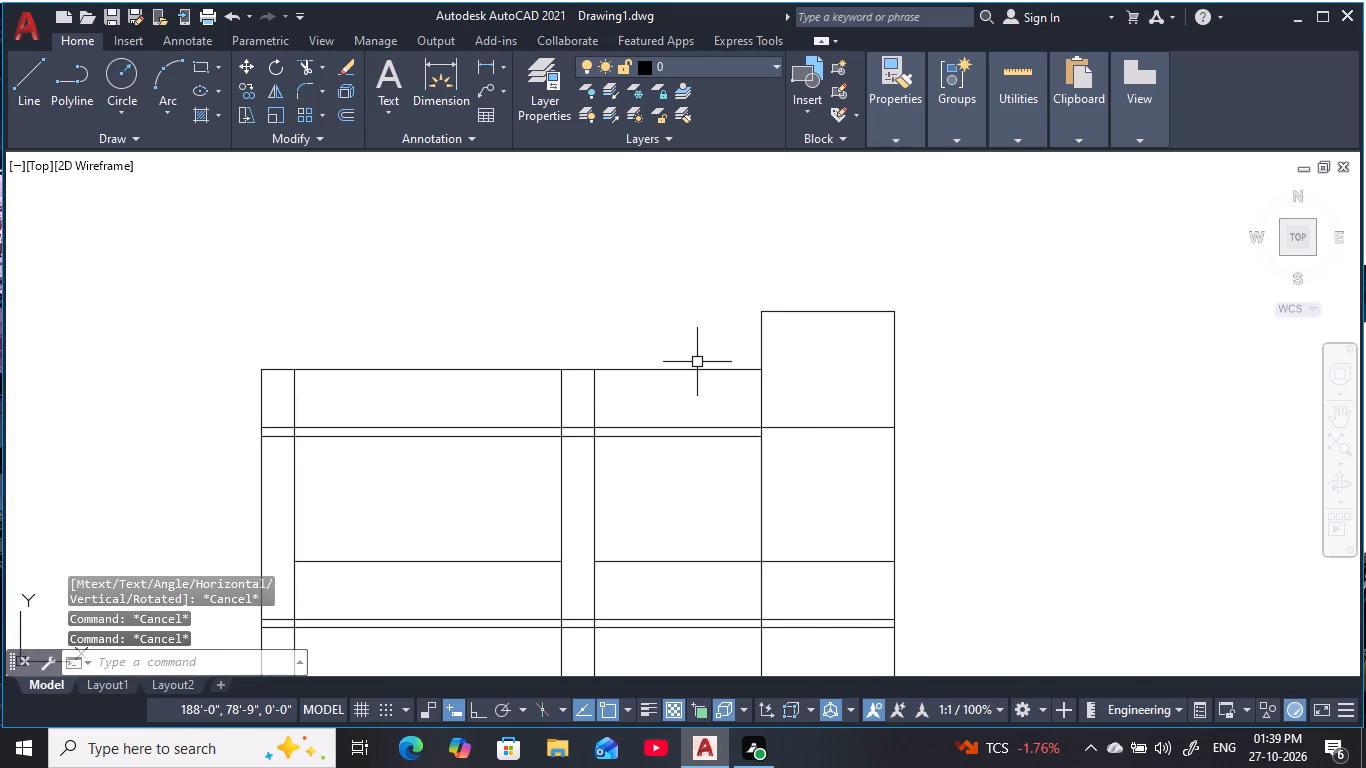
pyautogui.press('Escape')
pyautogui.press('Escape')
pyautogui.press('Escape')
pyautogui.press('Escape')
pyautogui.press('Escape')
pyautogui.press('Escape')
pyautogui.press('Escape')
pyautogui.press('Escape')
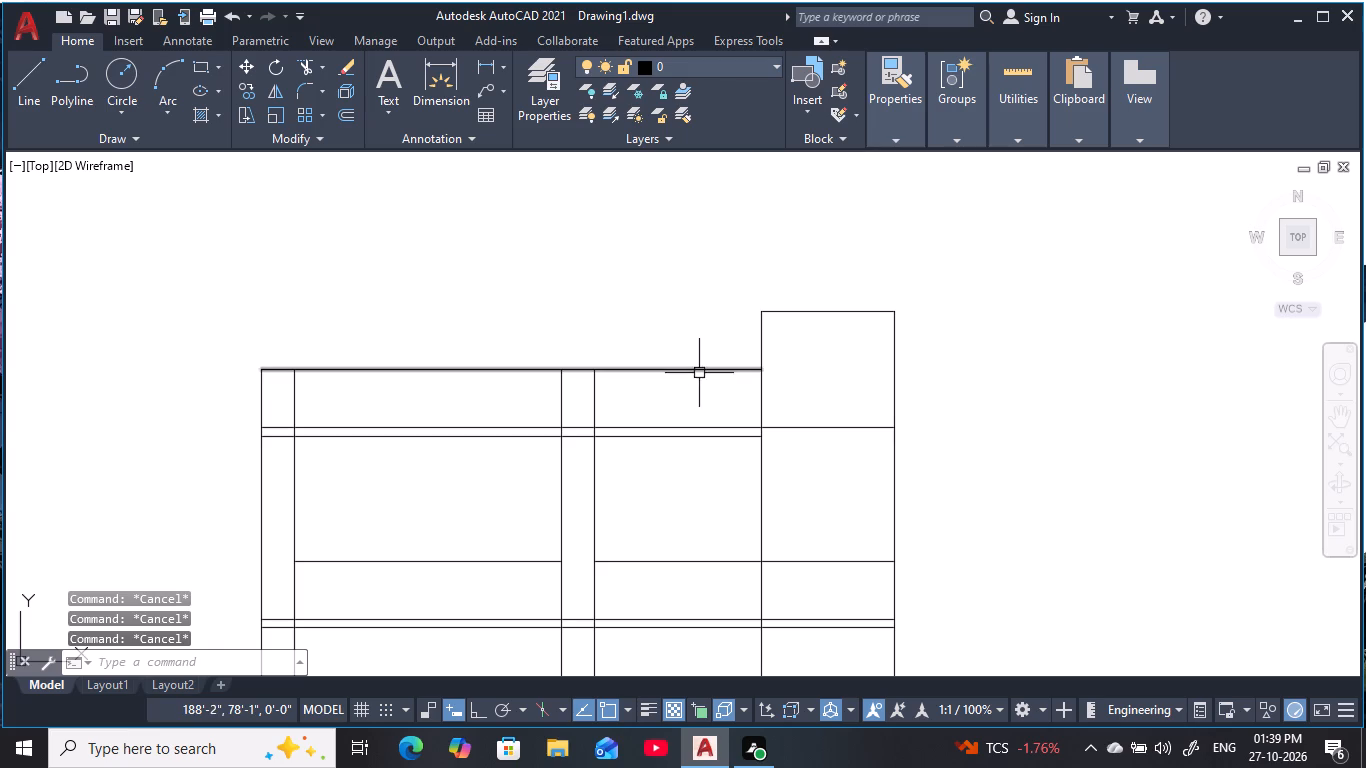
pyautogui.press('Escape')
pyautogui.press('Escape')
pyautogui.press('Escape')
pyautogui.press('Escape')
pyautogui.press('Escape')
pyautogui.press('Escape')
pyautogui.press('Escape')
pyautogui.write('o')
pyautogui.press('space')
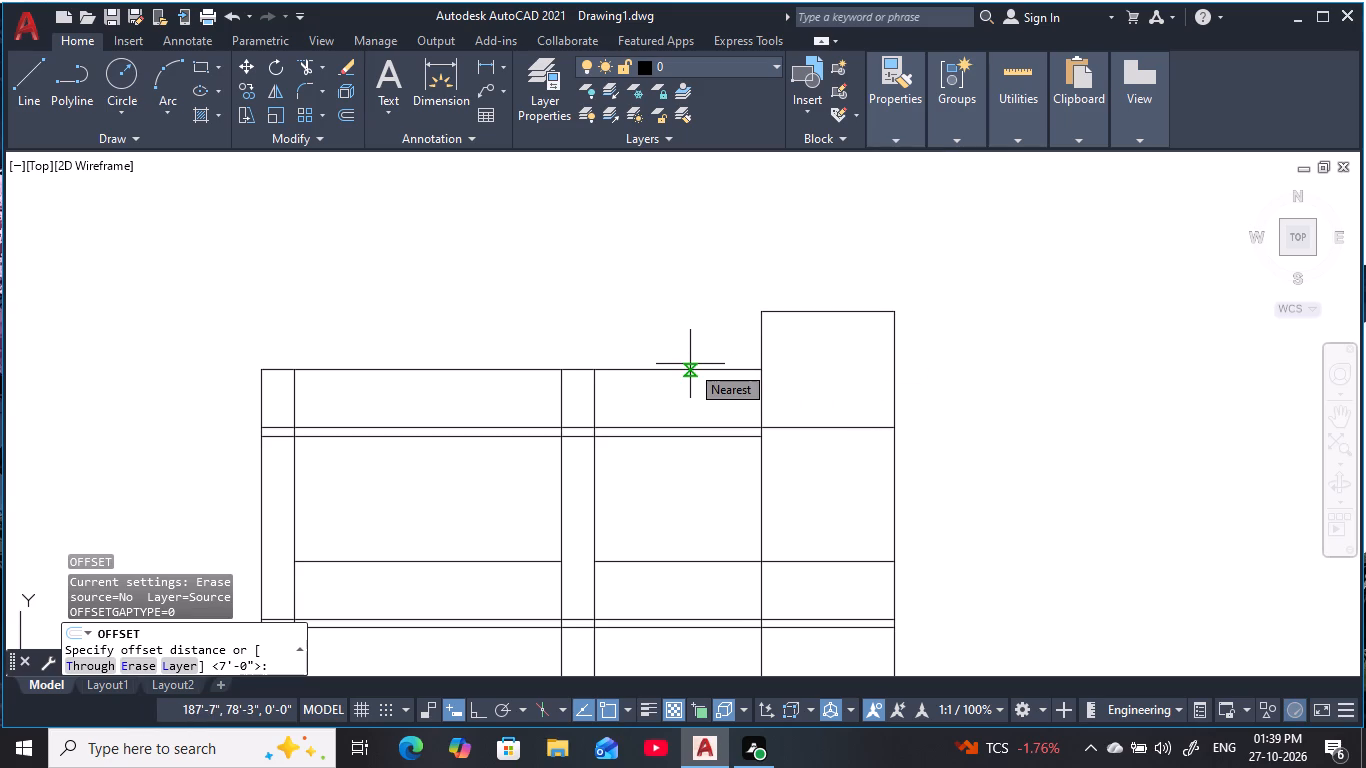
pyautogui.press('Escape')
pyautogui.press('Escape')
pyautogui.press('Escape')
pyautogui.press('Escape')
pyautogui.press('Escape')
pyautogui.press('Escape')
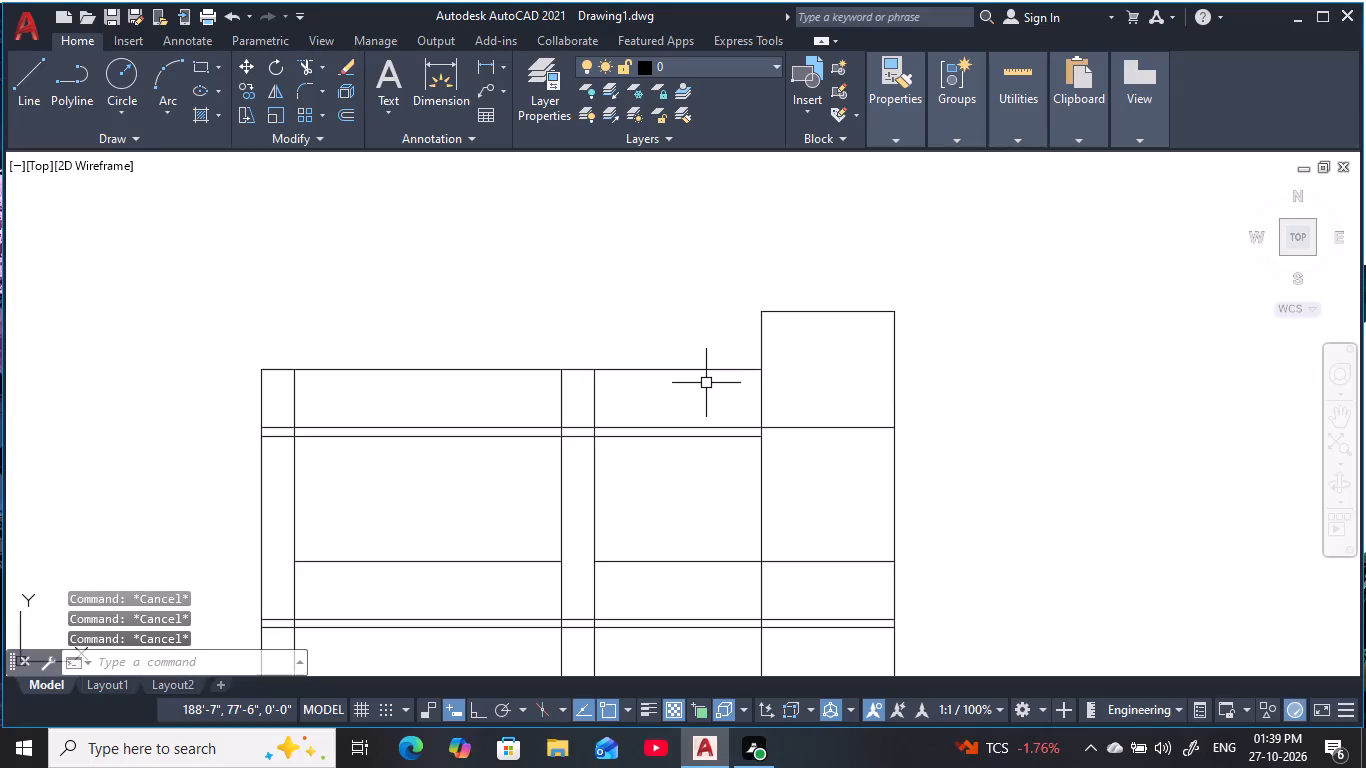
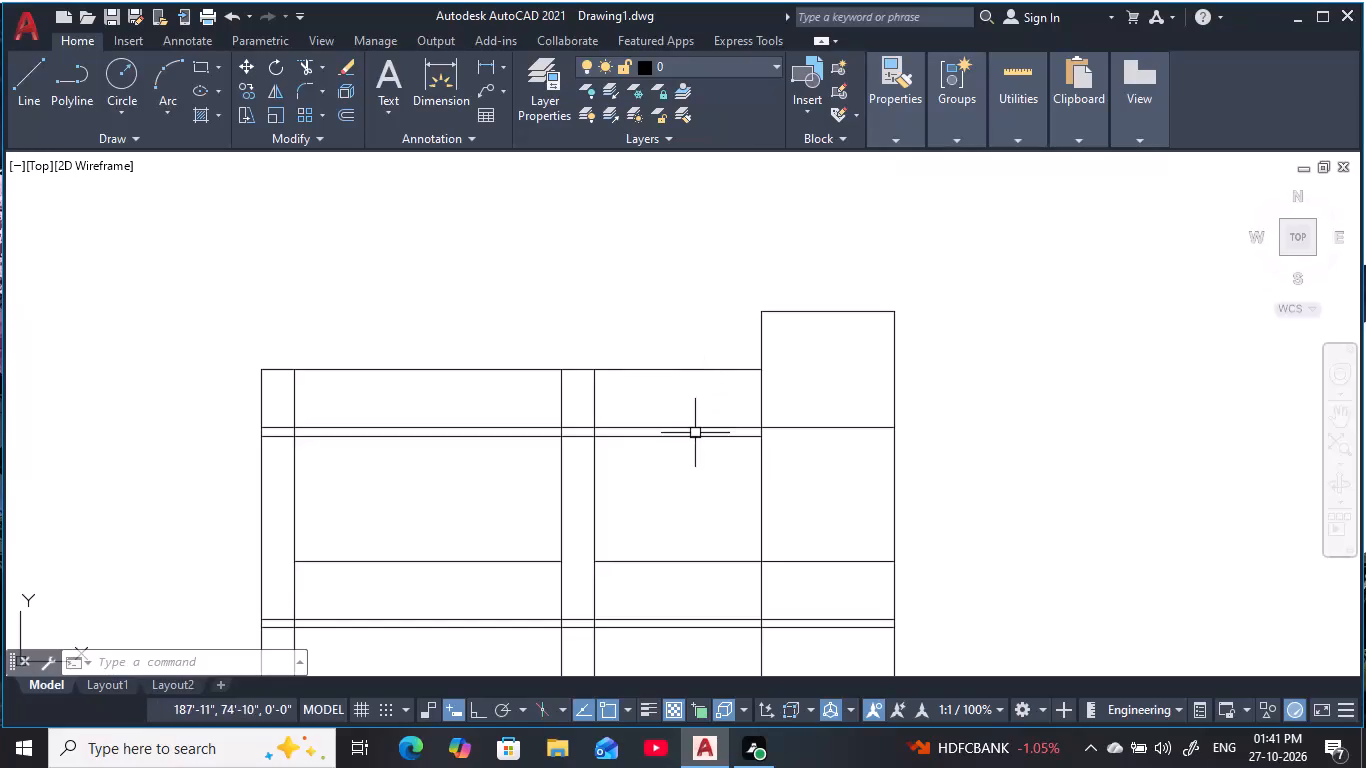
# Offset the top line of the rightmost bay 6" upward.
pyautogui.moveTo(678, 554); pyautogui.dragTo(680, 551, button='middle')
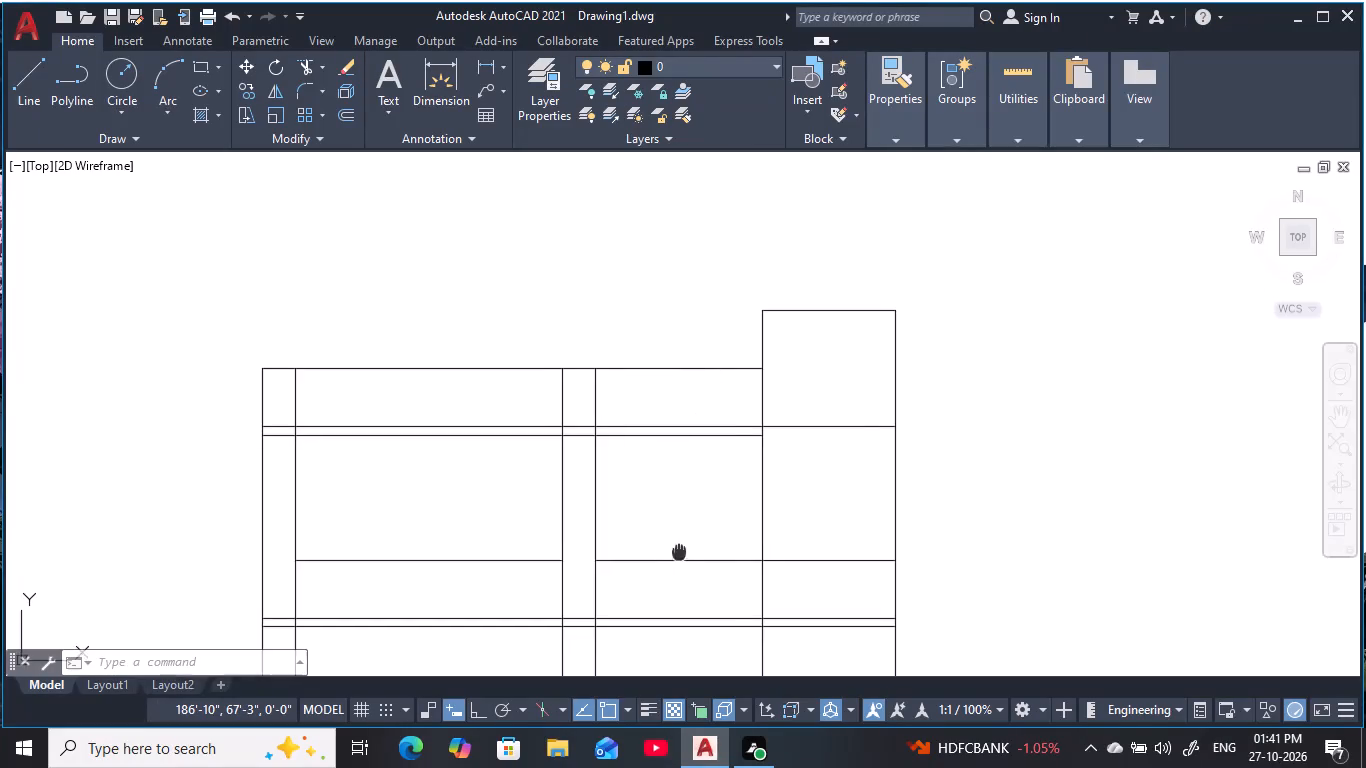
pyautogui.moveTo(680, 551); pyautogui.dragTo(653, 477, button='middle')
pyautogui.press('Escape')
pyautogui.press('Escape')
pyautogui.moveTo(799, 296); pyautogui.dragTo(723, 390, button='middle')
pyautogui.scroll(2, 721, 393)
pyautogui.moveTo(719, 393); pyautogui.dragTo(711, 444, button='middle')
pyautogui.press('Escape')
pyautogui.press('Escape')
pyautogui.press('Escape')
pyautogui.write('o')
pyautogui.press('space')
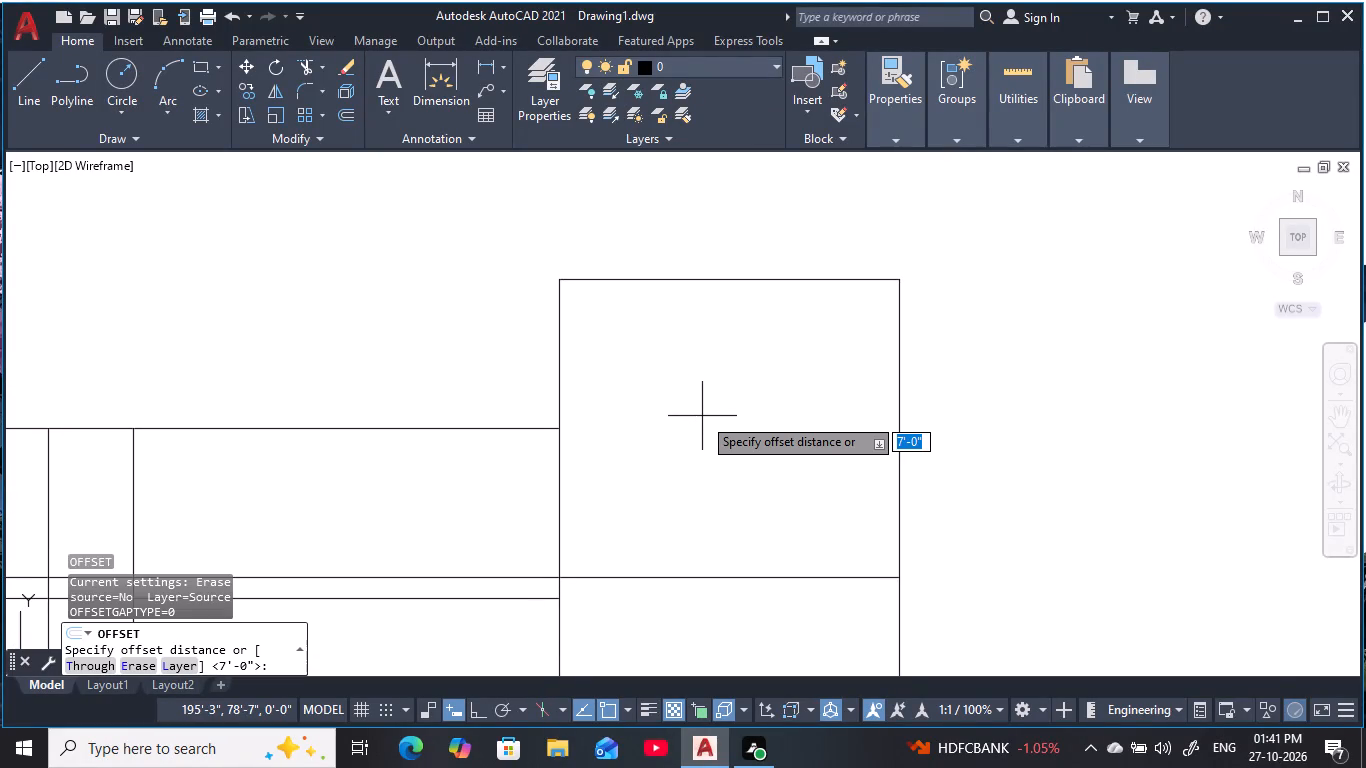
pyautogui.write('6')
pyautogui.press('space')
pyautogui.click(742, 282)
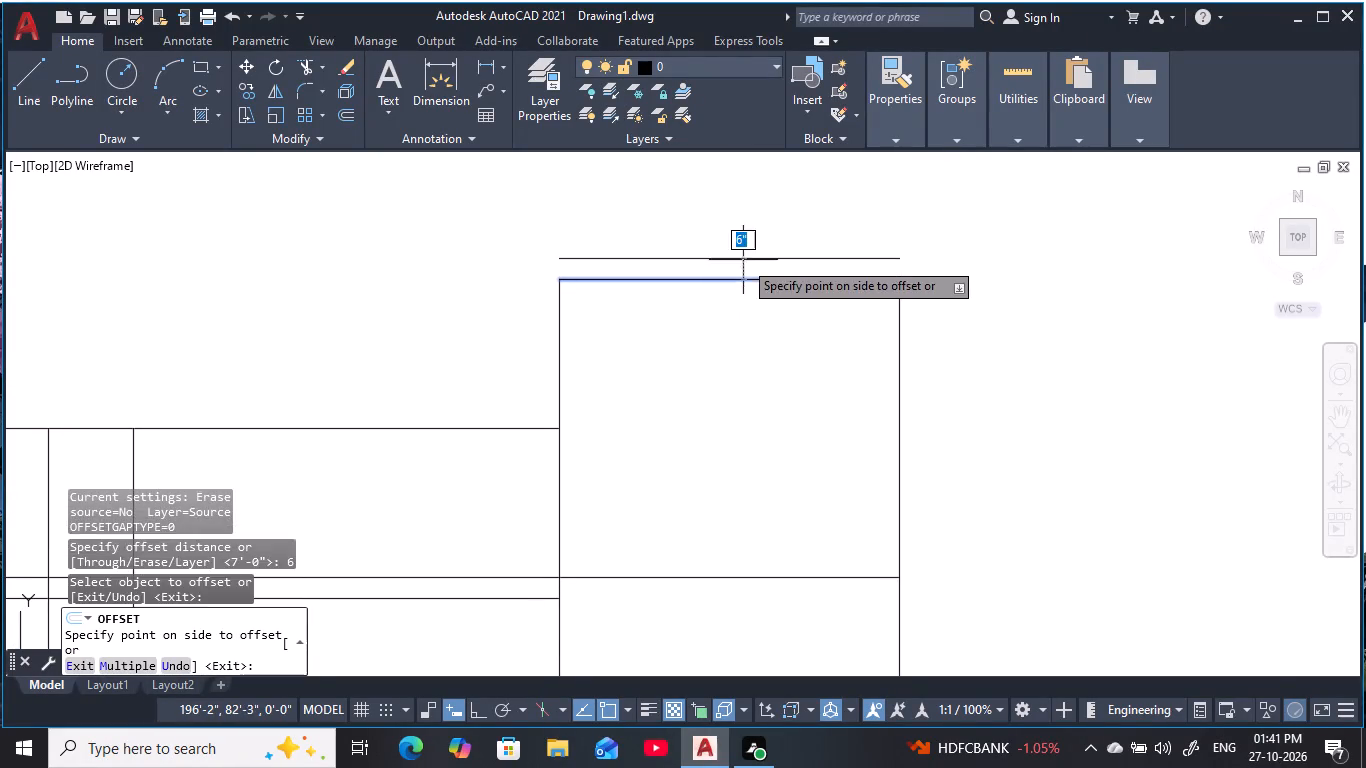
pyautogui.click(741, 247)
pyautogui.moveTo(747, 242); pyautogui.dragTo(745, 284, button='middle')
pyautogui.press('Escape')
pyautogui.press('Escape')
pyautogui.press('Escape')
pyautogui.press('Escape')
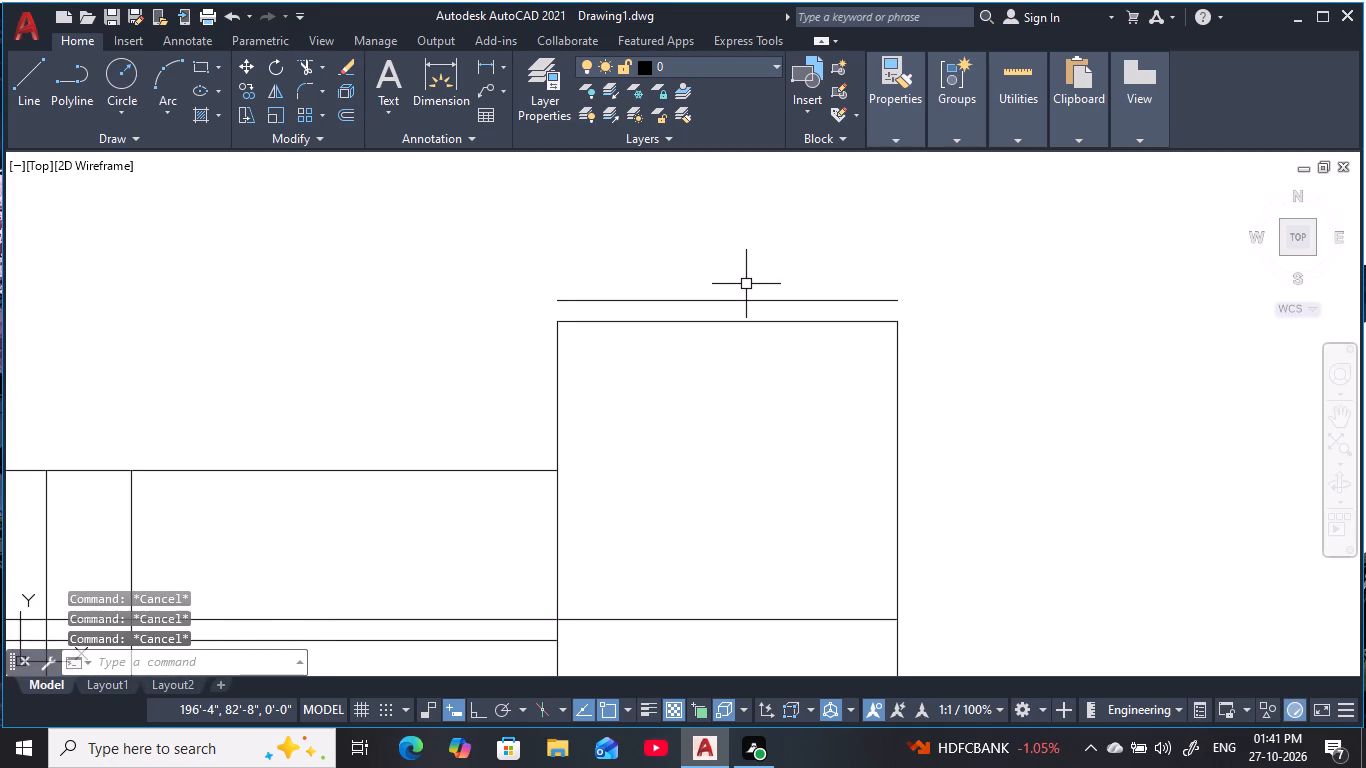
# Offset the new line above the rightmost bay another 6" upward.
pyautogui.write('o')
pyautogui.press('space')
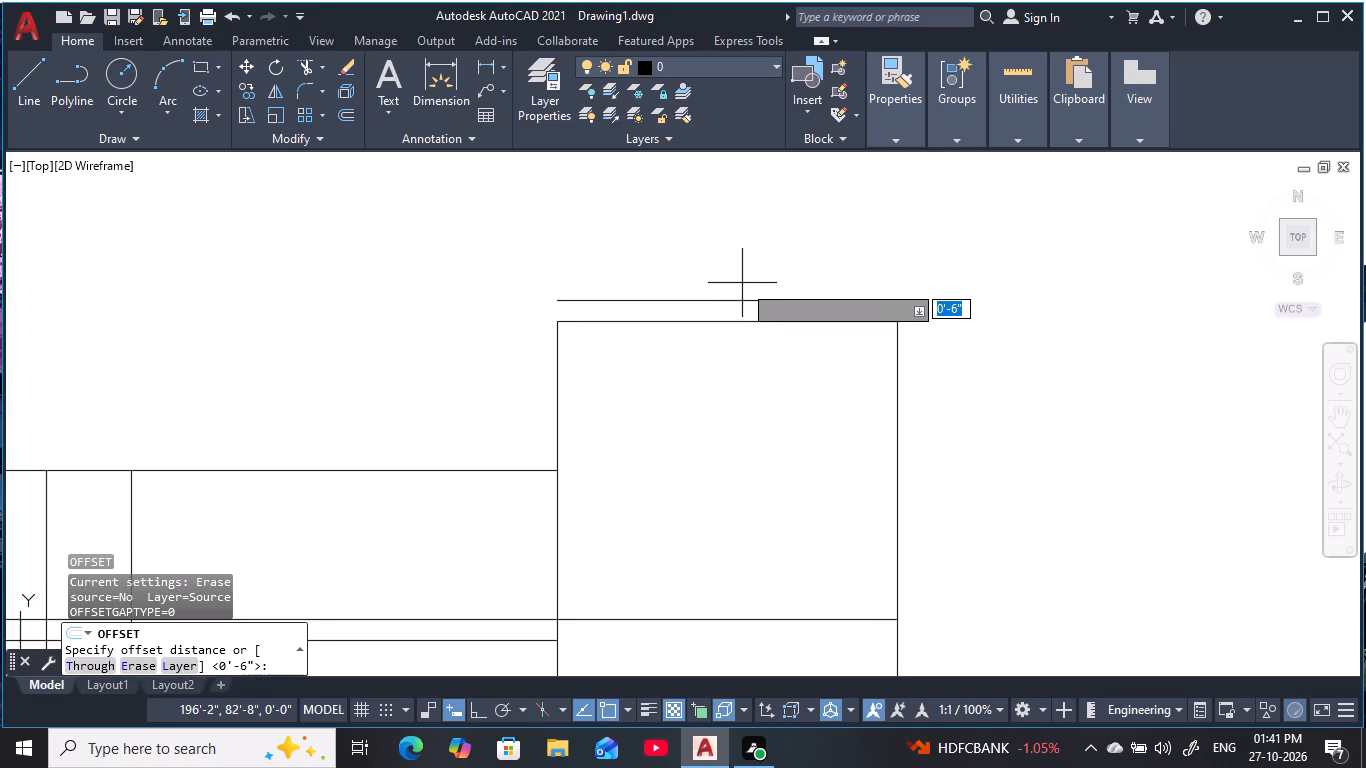
pyautogui.write('6')
pyautogui.press('space')
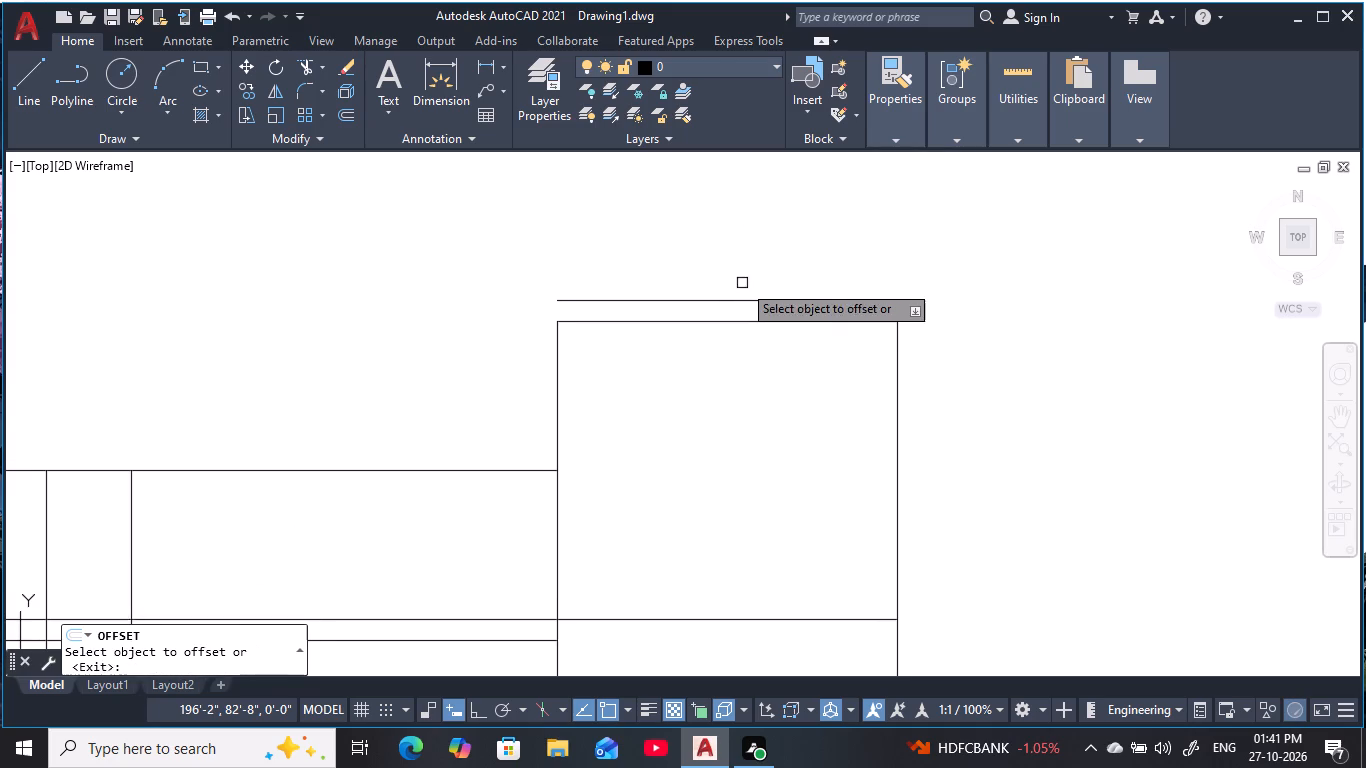
pyautogui.click(752, 294)
pyautogui.click(753, 298)
pyautogui.click(744, 233)
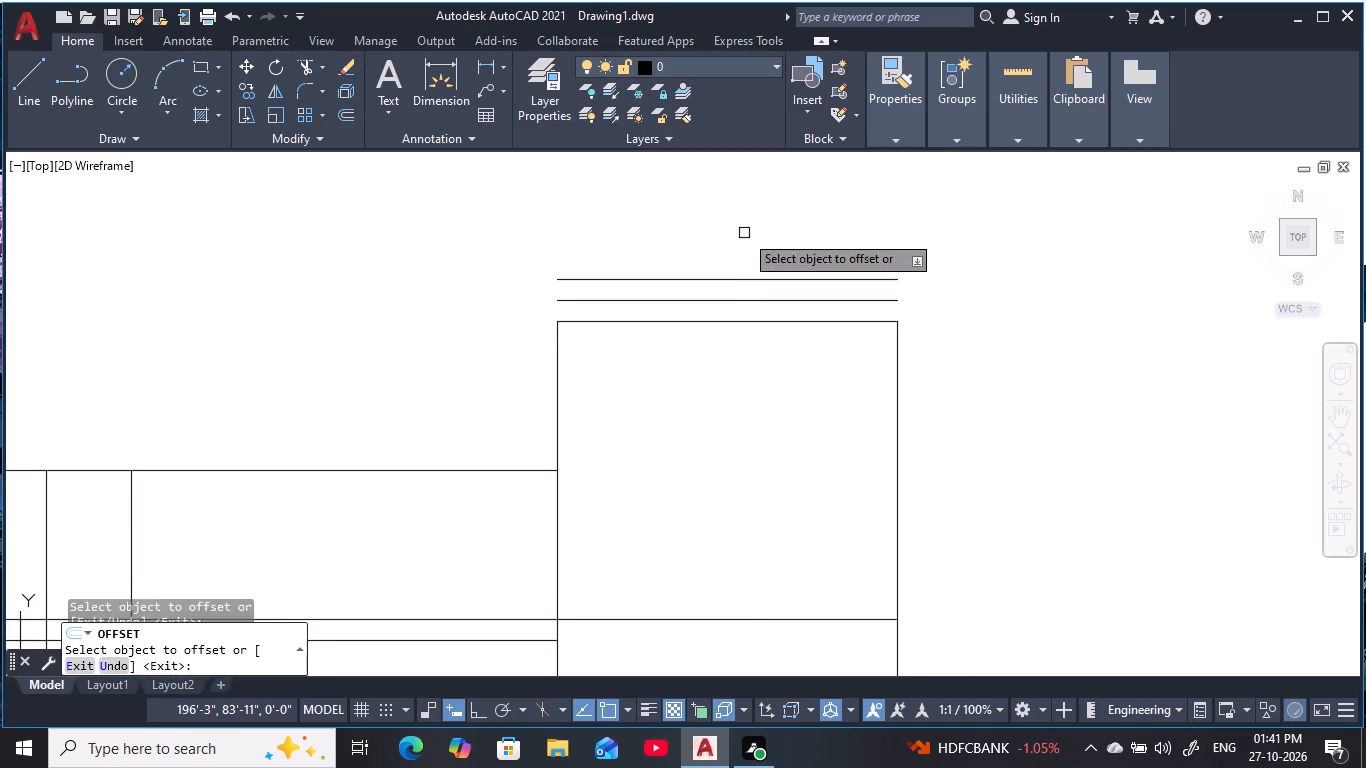
pyautogui.press('Escape')
pyautogui.press('Escape')
pyautogui.press('Escape')
pyautogui.press('Escape')
pyautogui.press('Escape')
pyautogui.press('Escape')
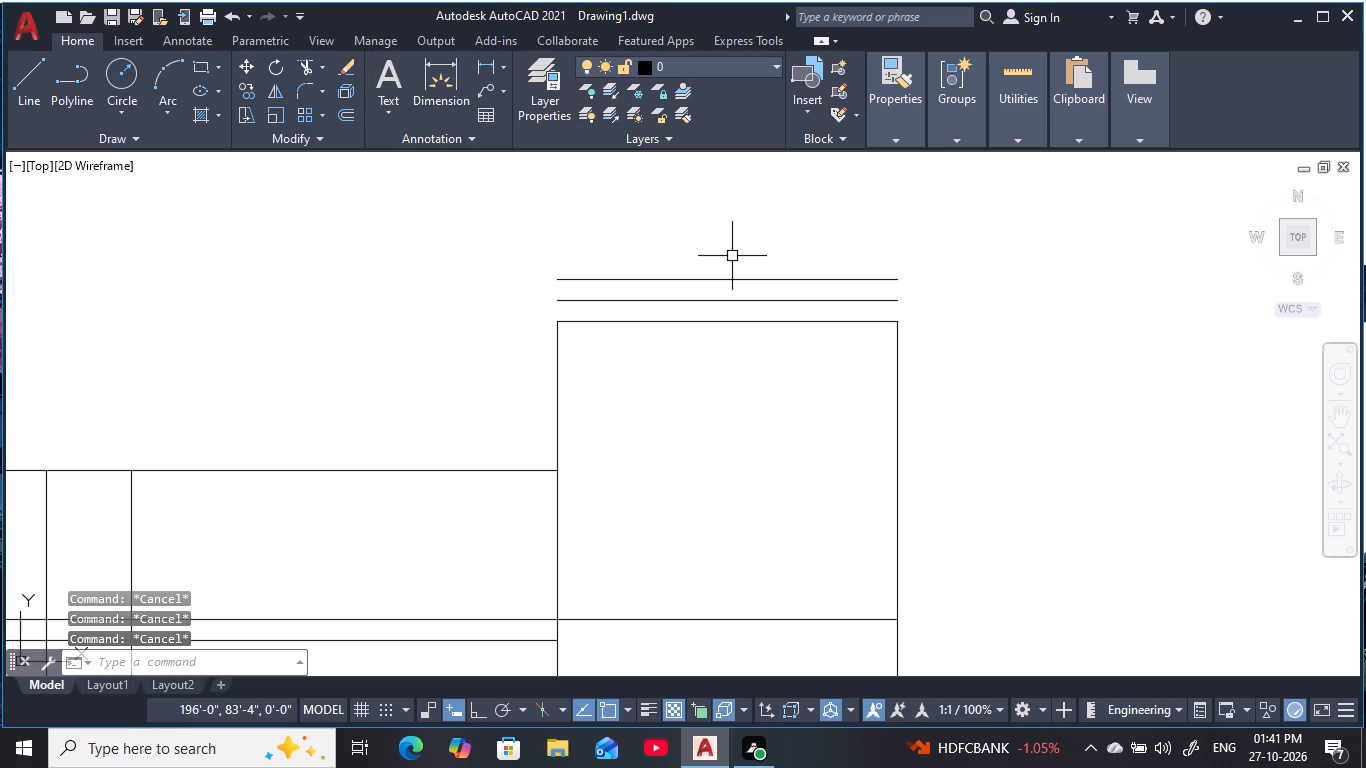
pyautogui.press('Escape')
pyautogui.press('Escape')
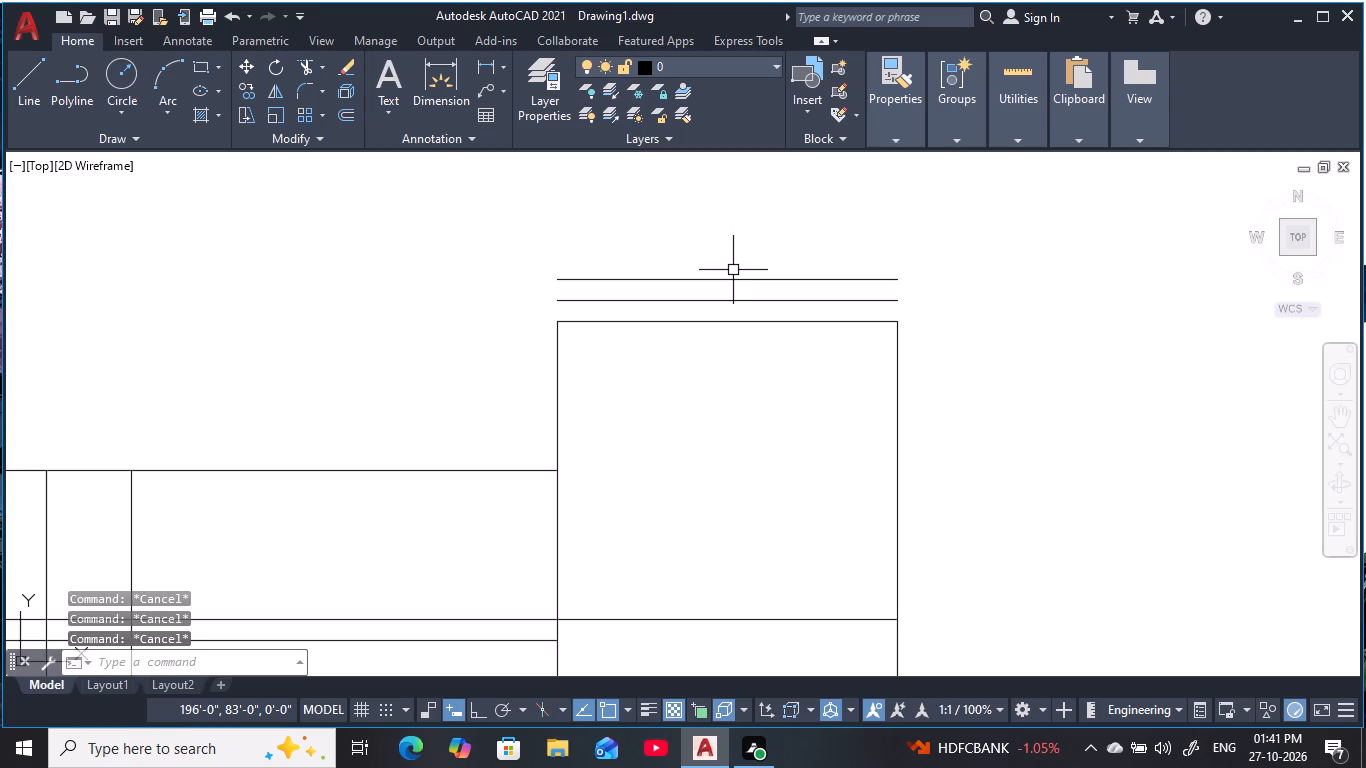
# Offset the uppermost line above the rightmost bay 6" upward to make a third parallel line.
pyautogui.write('o 6')
pyautogui.press('space')
pyautogui.click(740, 281)
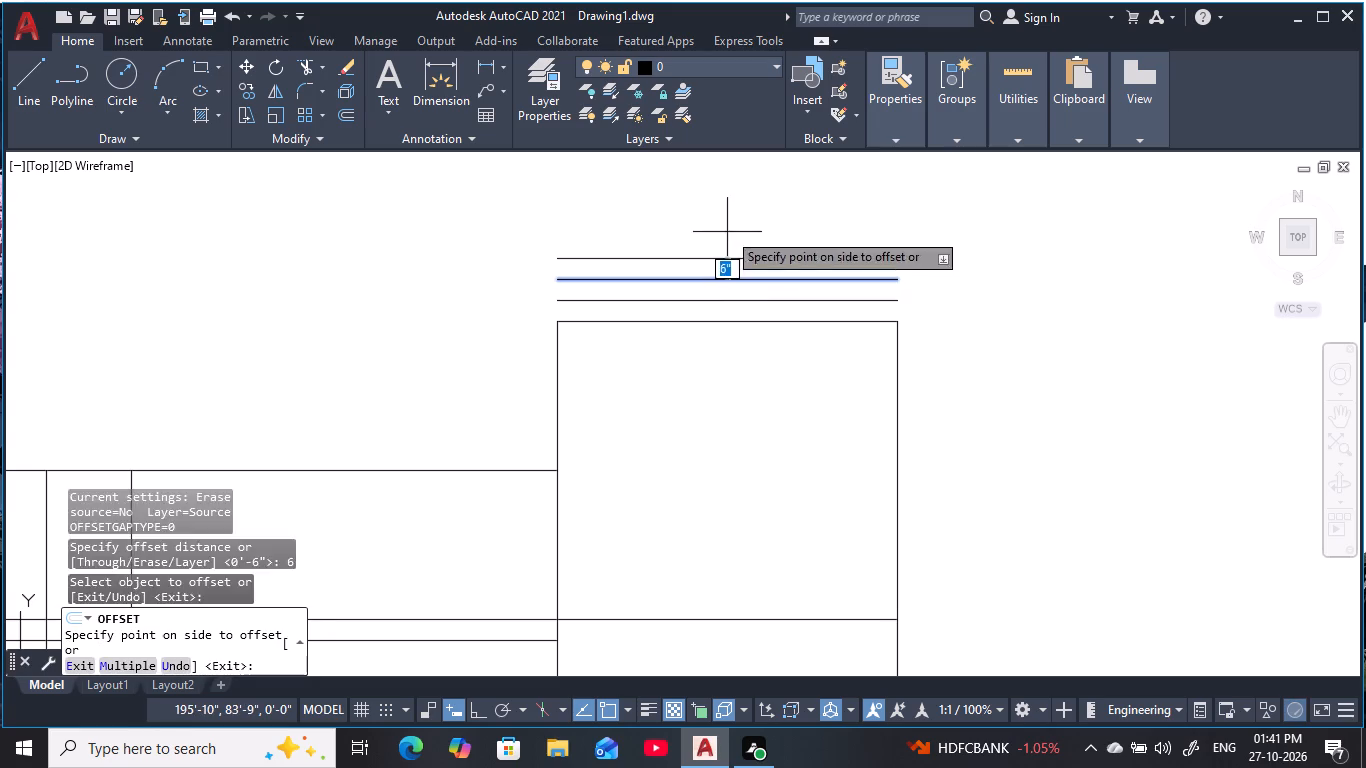
pyautogui.click(727, 231)
pyautogui.press('Escape')
pyautogui.press('Escape')
pyautogui.press('Escape')
pyautogui.press('Escape')
pyautogui.press('Escape')
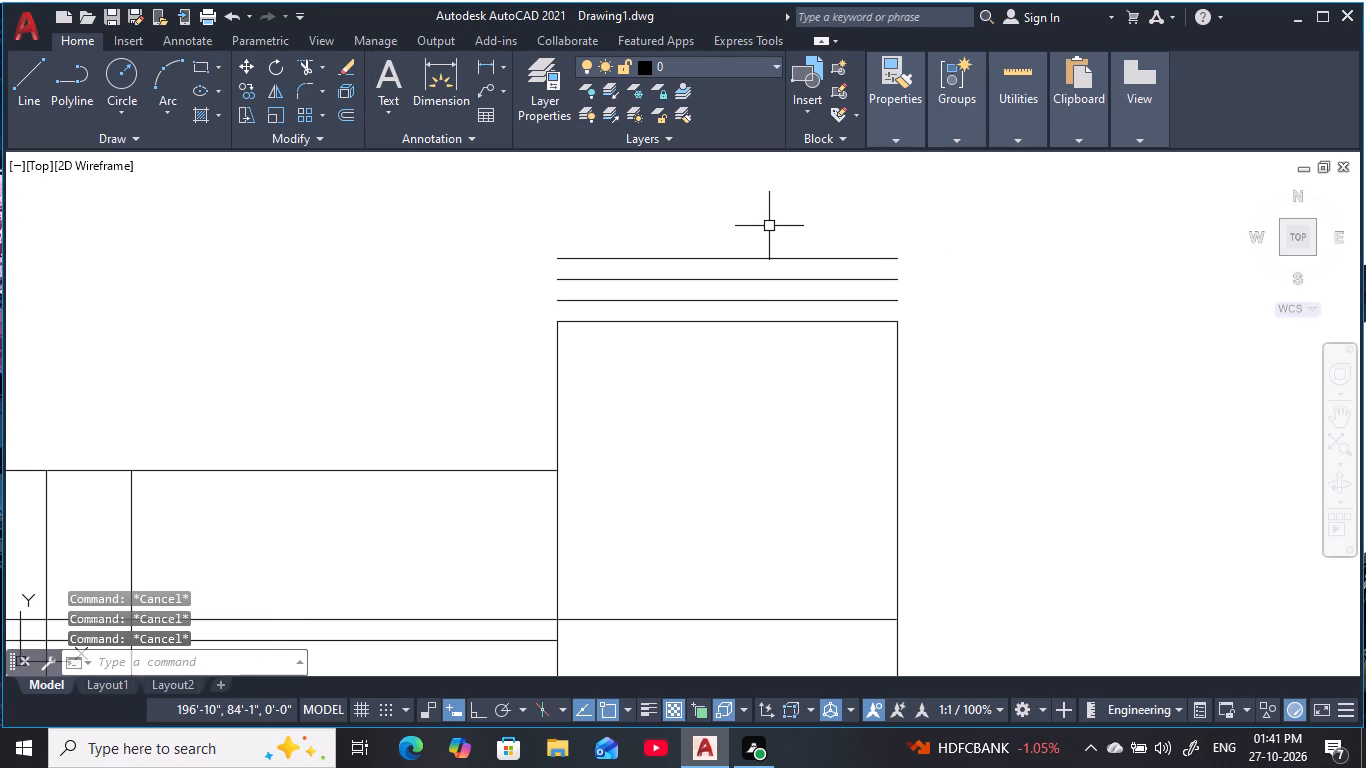
pyautogui.press('Escape')
pyautogui.press('Escape')
pyautogui.press('Escape')
# Offset the rightmost bay's left vertical line outward to the left three times in succession at 3" spacing.
pyautogui.write('o')
pyautogui.press('space')
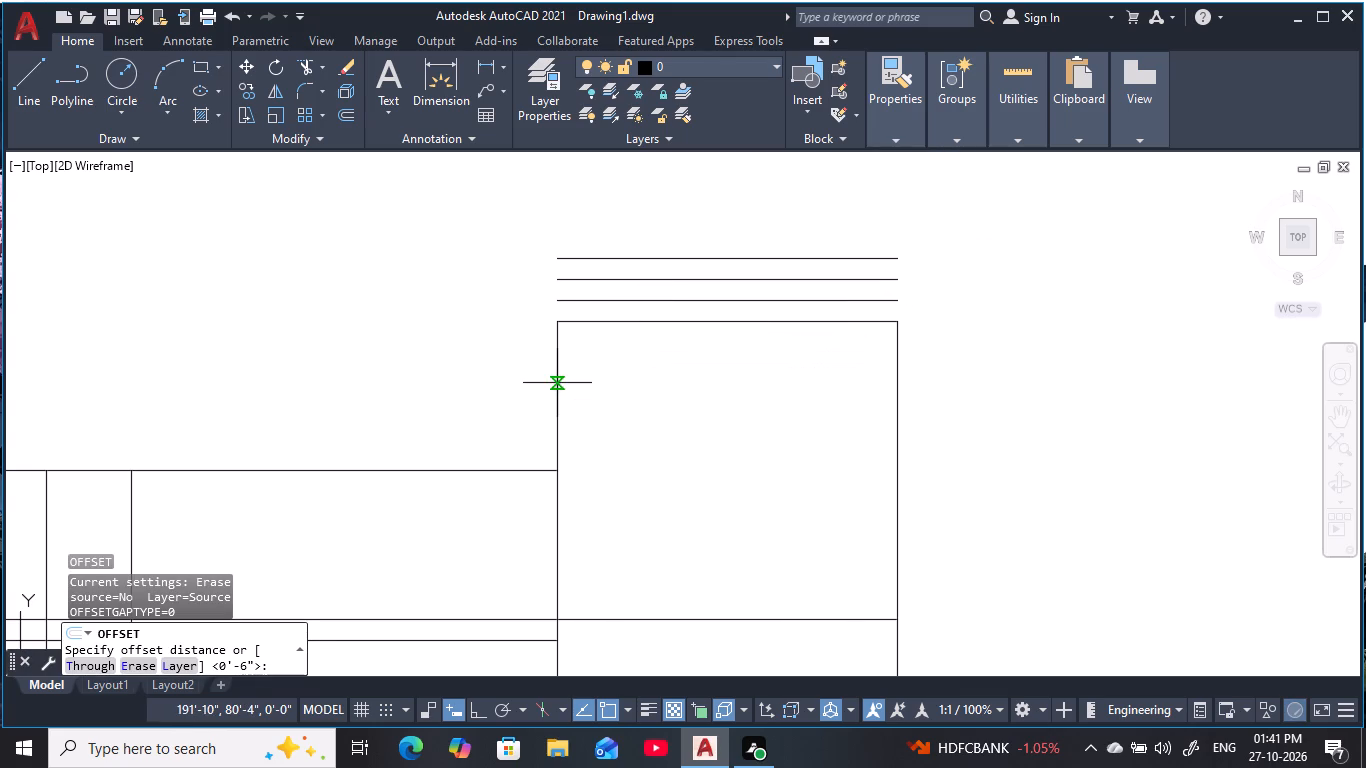
pyautogui.write('3')
pyautogui.press('space')
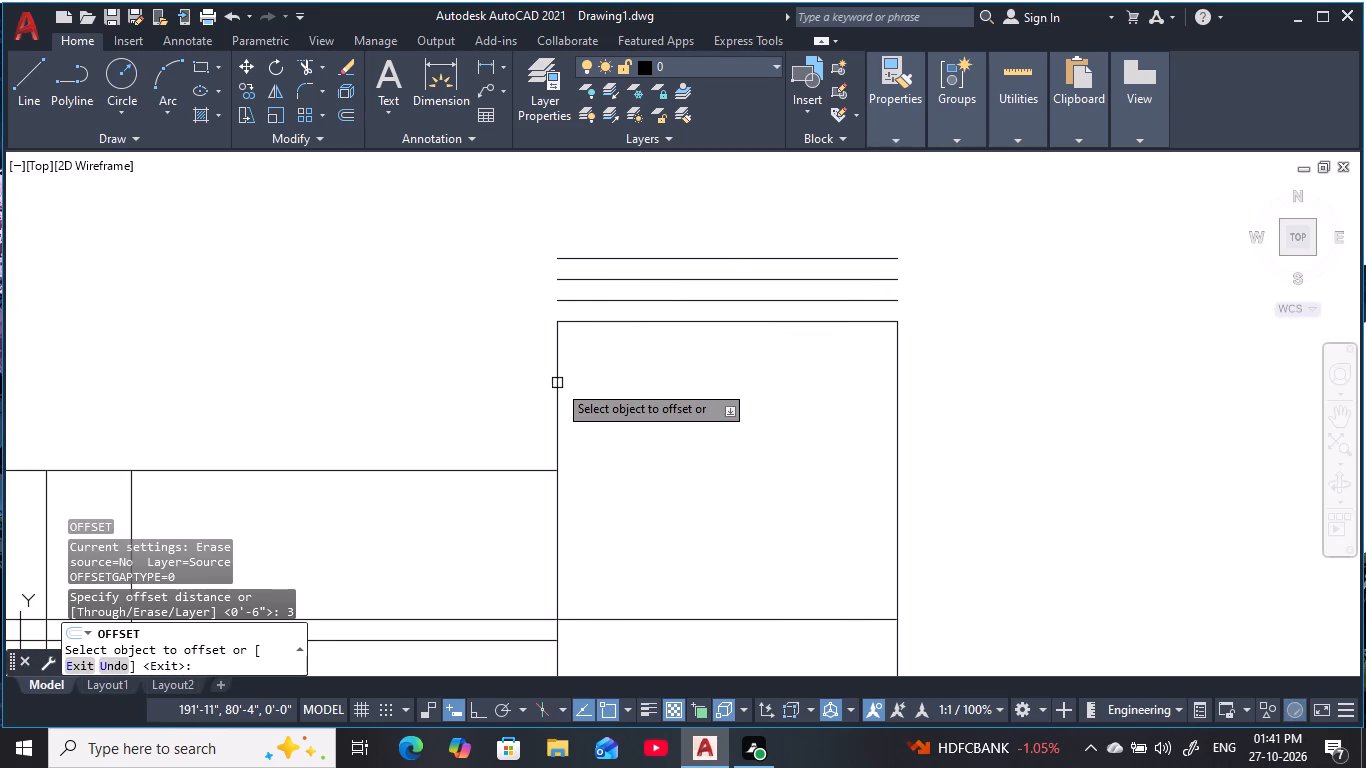
pyautogui.click(554, 384)
pyautogui.click(484, 381)
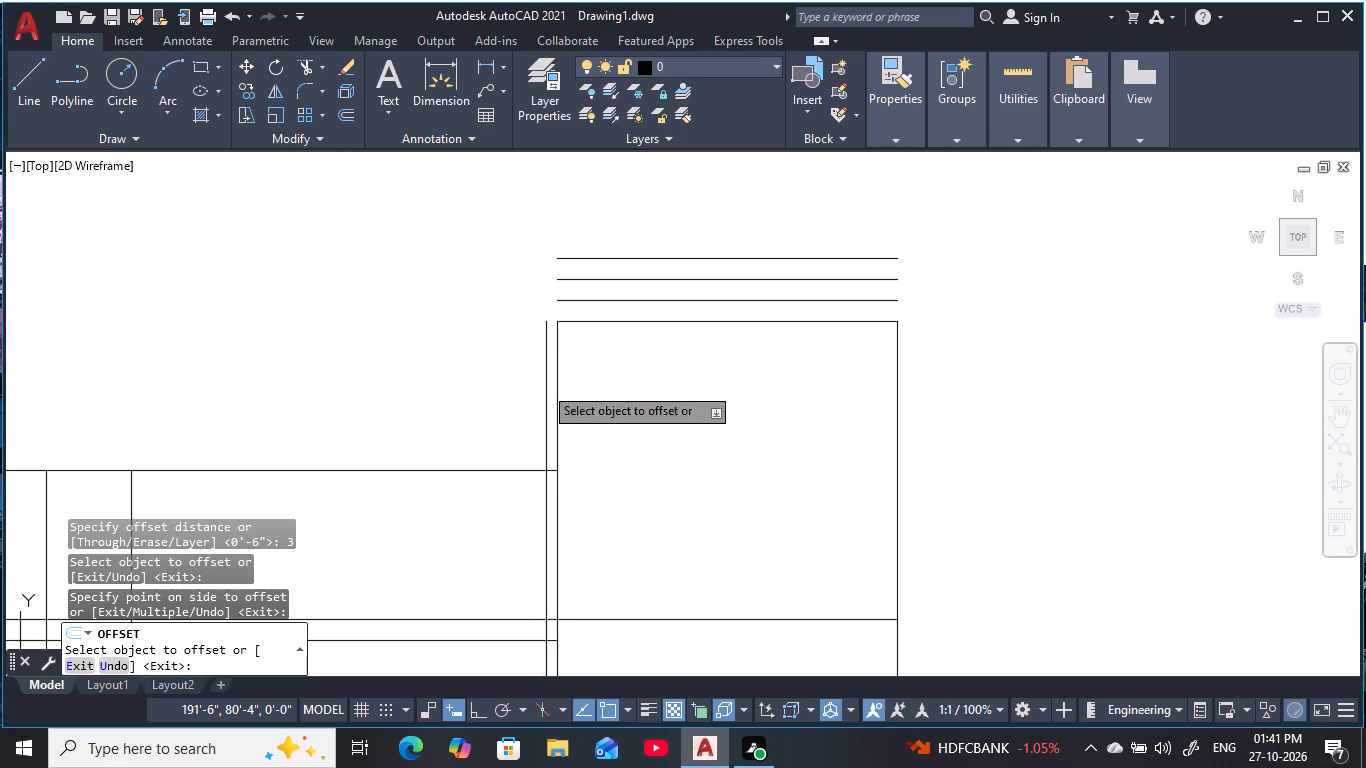
pyautogui.click(543, 385)
pyautogui.click(413, 382)
pyautogui.click(536, 406)
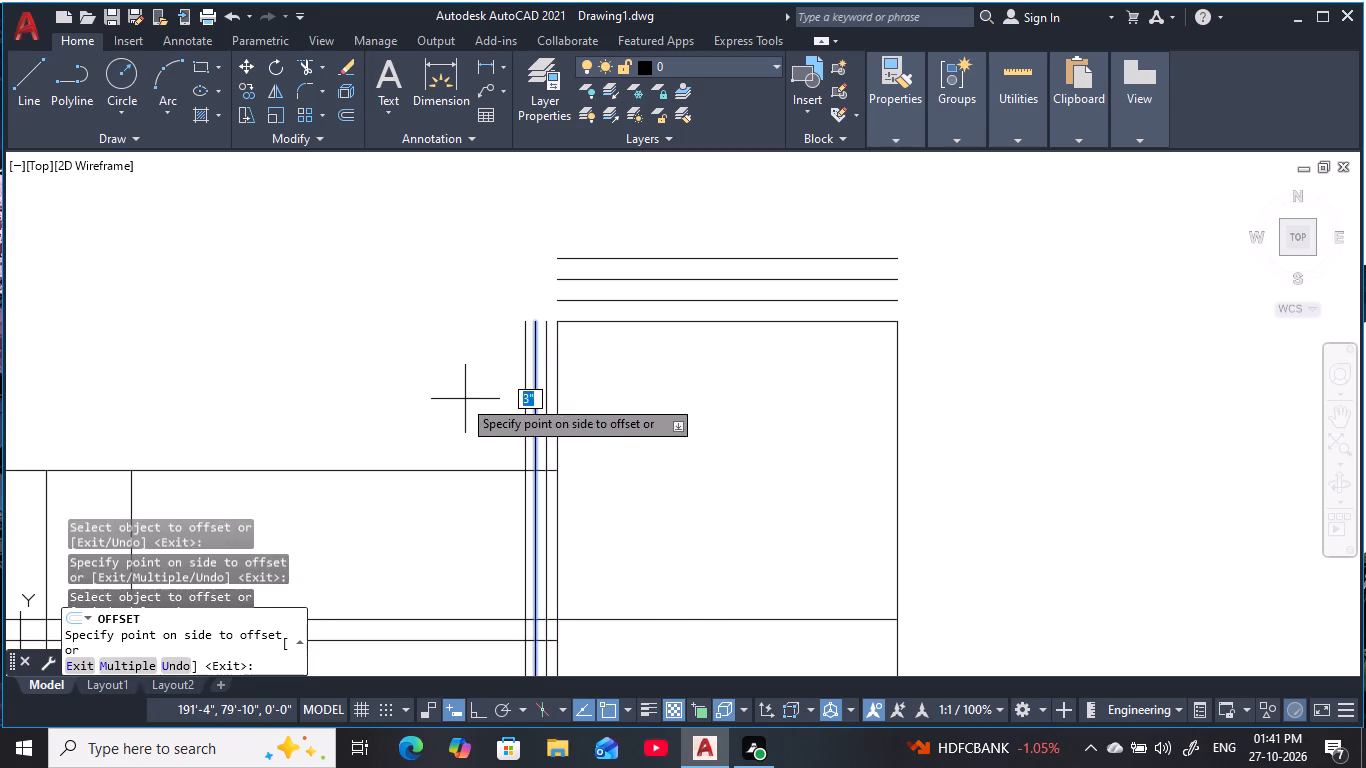
pyautogui.click(390, 392)
pyautogui.press('Escape')
pyautogui.press('Escape')
pyautogui.press('Escape')
pyautogui.press('Escape')
pyautogui.press('Escape')
pyautogui.press('Escape')
pyautogui.press('Escape')
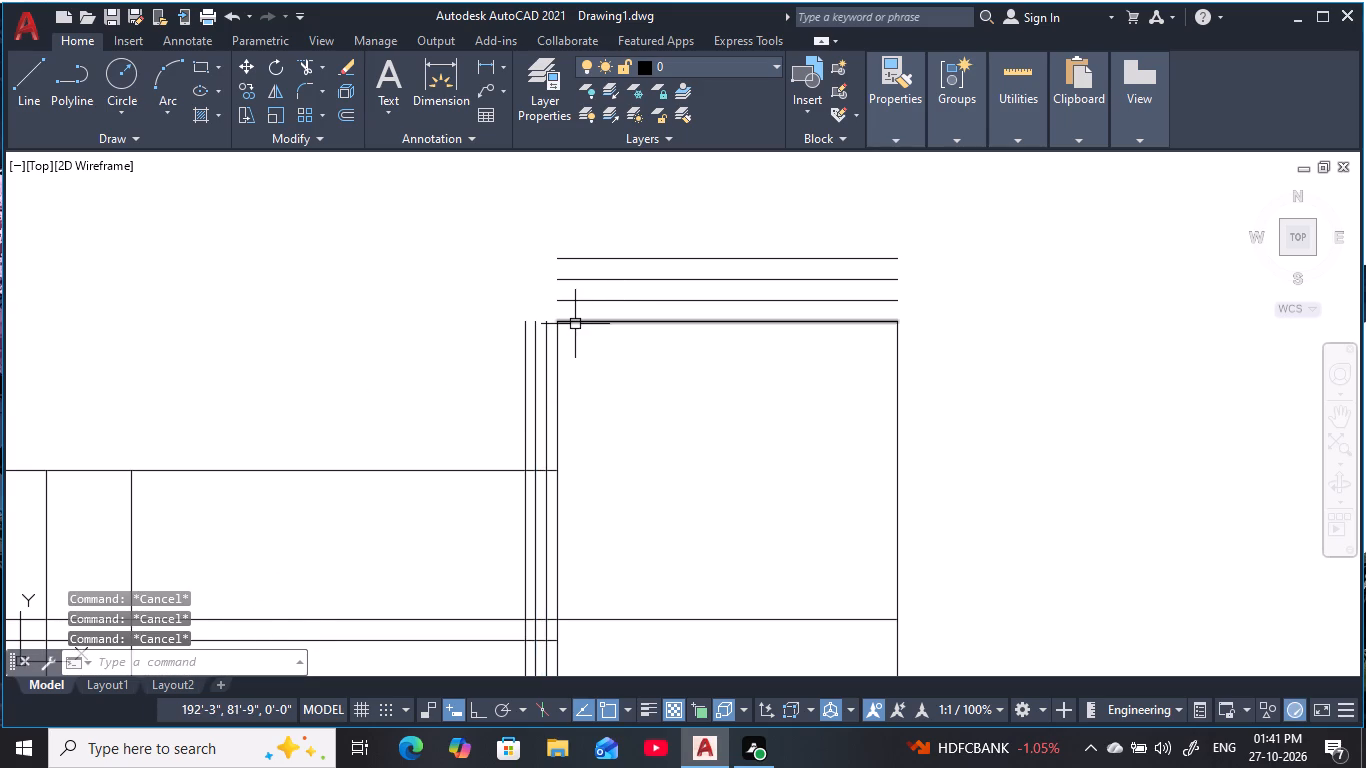
pyautogui.press('e')
pyautogui.press('Escape')
pyautogui.press('Escape')
pyautogui.press('Escape')
pyautogui.press('Escape')
pyautogui.press('Escape')
pyautogui.press('Escape')
pyautogui.press('Escape')
pyautogui.press('Escape')
pyautogui.press('Escape')
pyautogui.press('Escape')
# Draw a horizontal line about 15'-9" long above the offset lines with Ortho on, spanning past both sides of the rightmost bay.
pyautogui.press('l')
pyautogui.press('space')
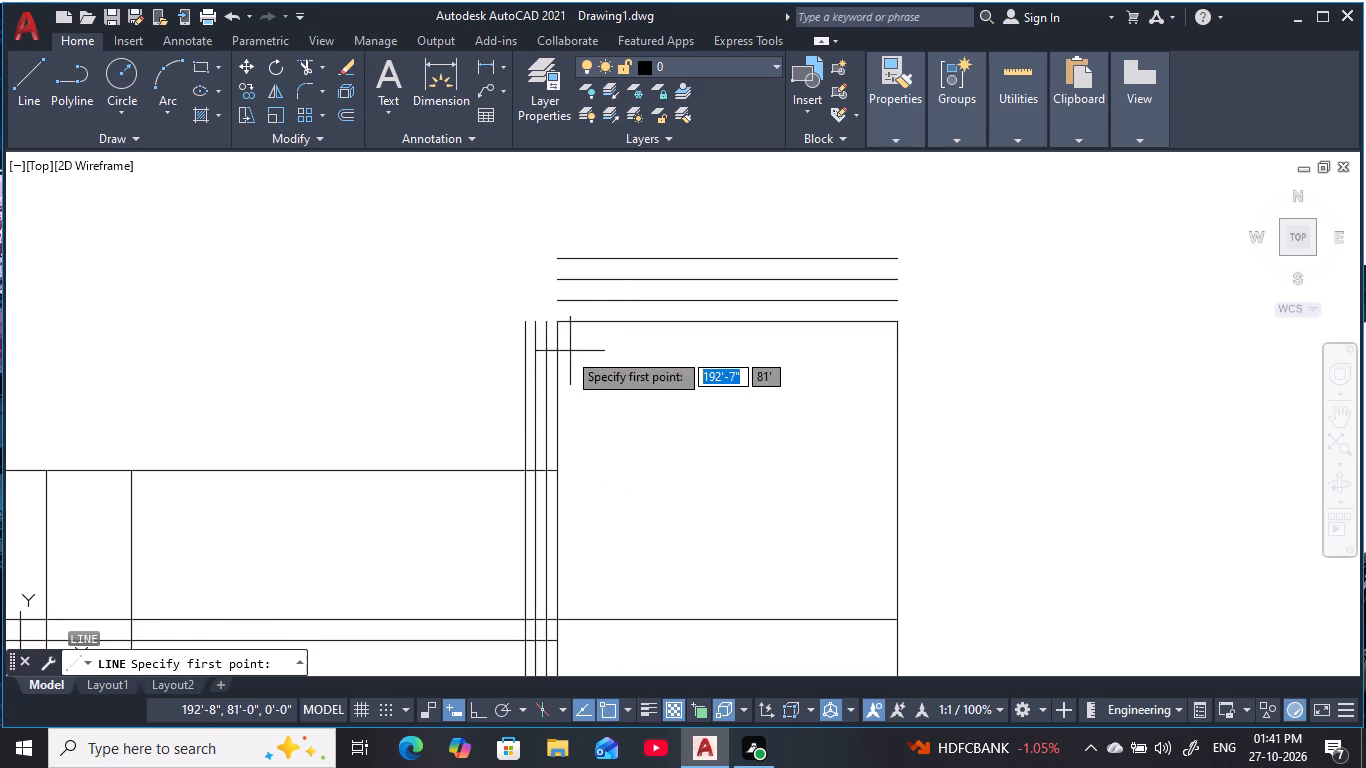
pyautogui.moveTo(394, 195); pyautogui.dragTo(1064, 181)
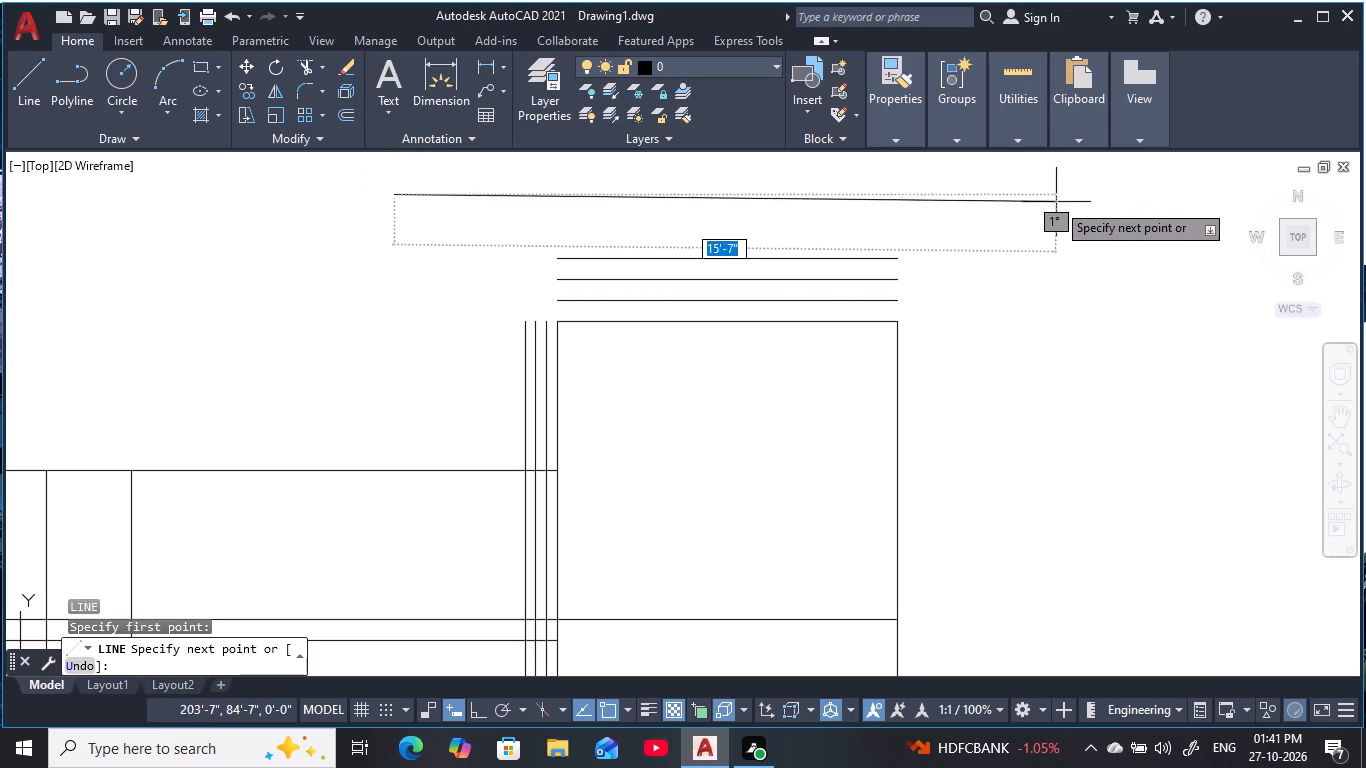
pyautogui.press('F8')
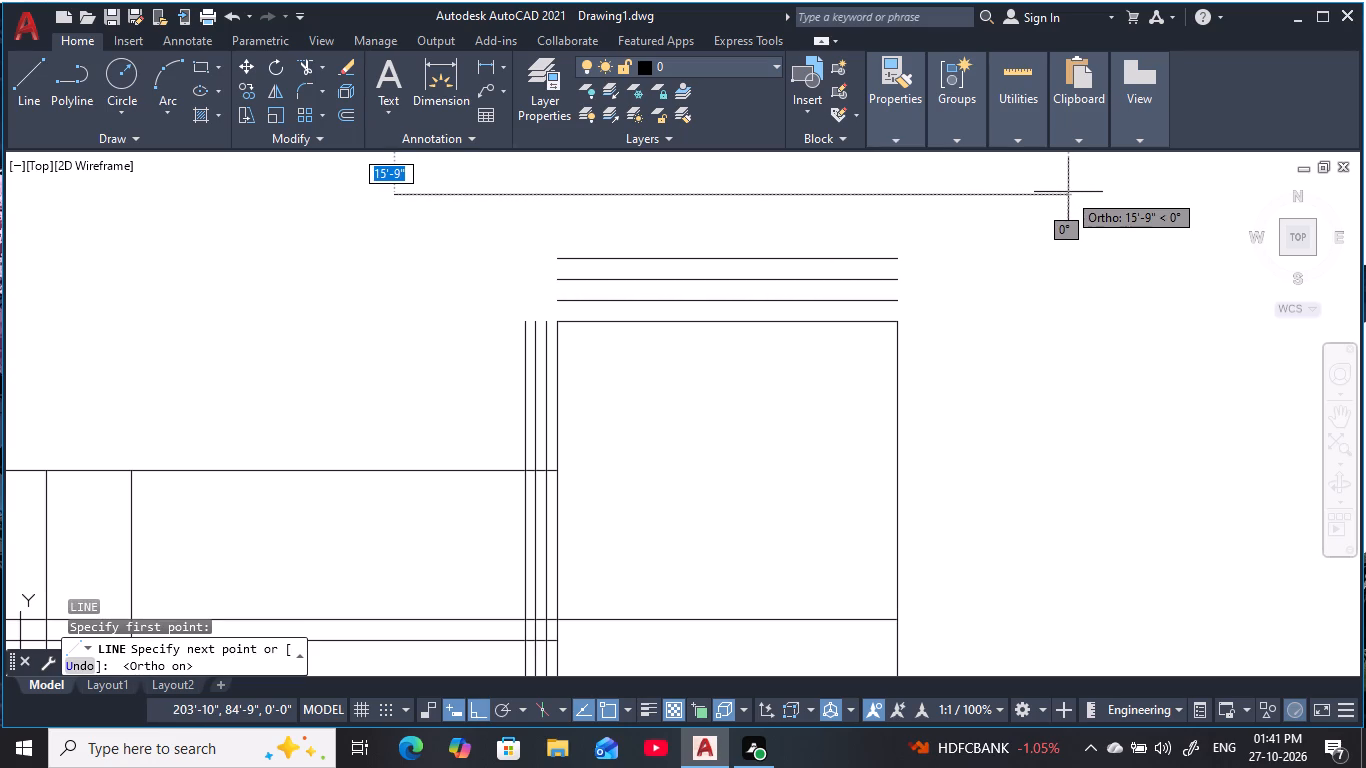
pyautogui.click(1071, 194)
pyautogui.press('Escape')
pyautogui.press('Escape')
pyautogui.press('Escape')
pyautogui.press('Escape')
pyautogui.press('Escape')
pyautogui.press('Escape')
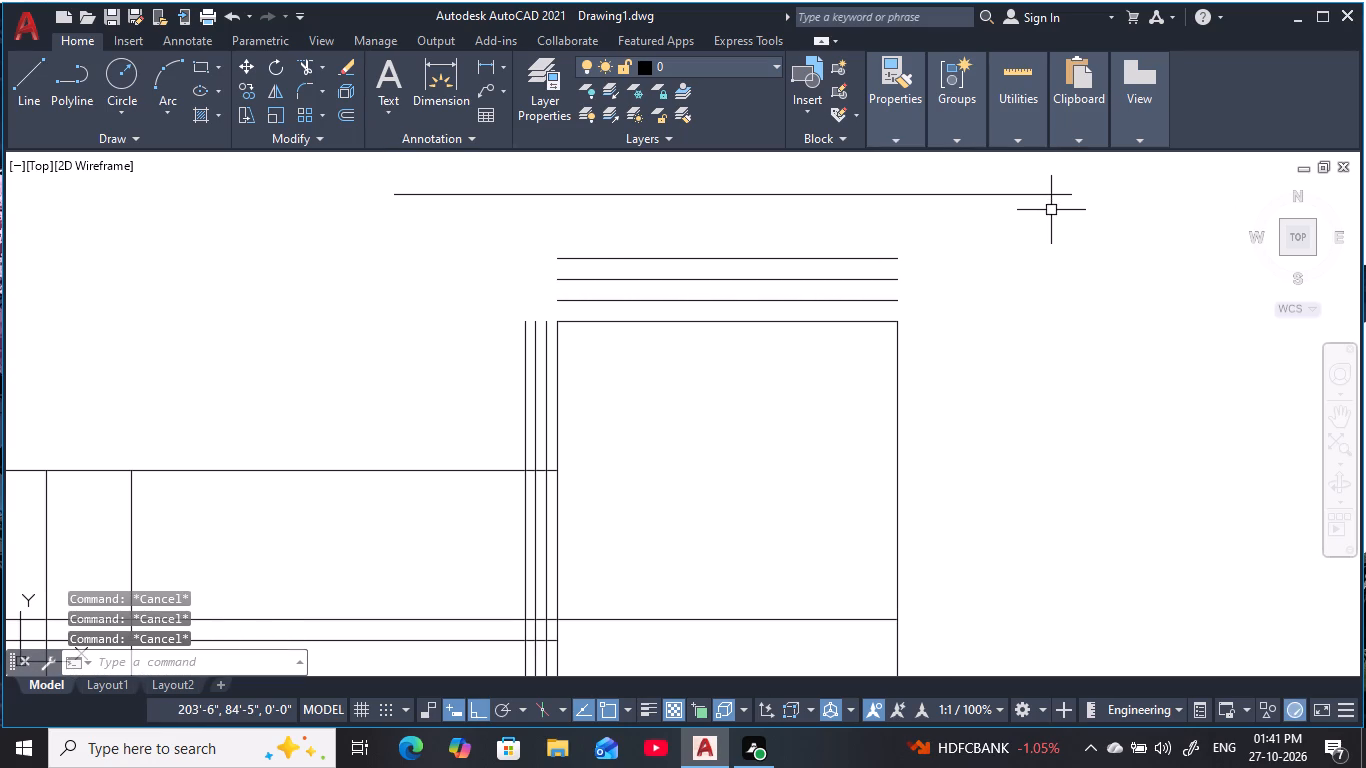
# Extend the three offset vertical lines up to the long horizontal line, and the bay's left side up to the first offset line.
pyautogui.press('e')
pyautogui.write('x')
pyautogui.press('space')
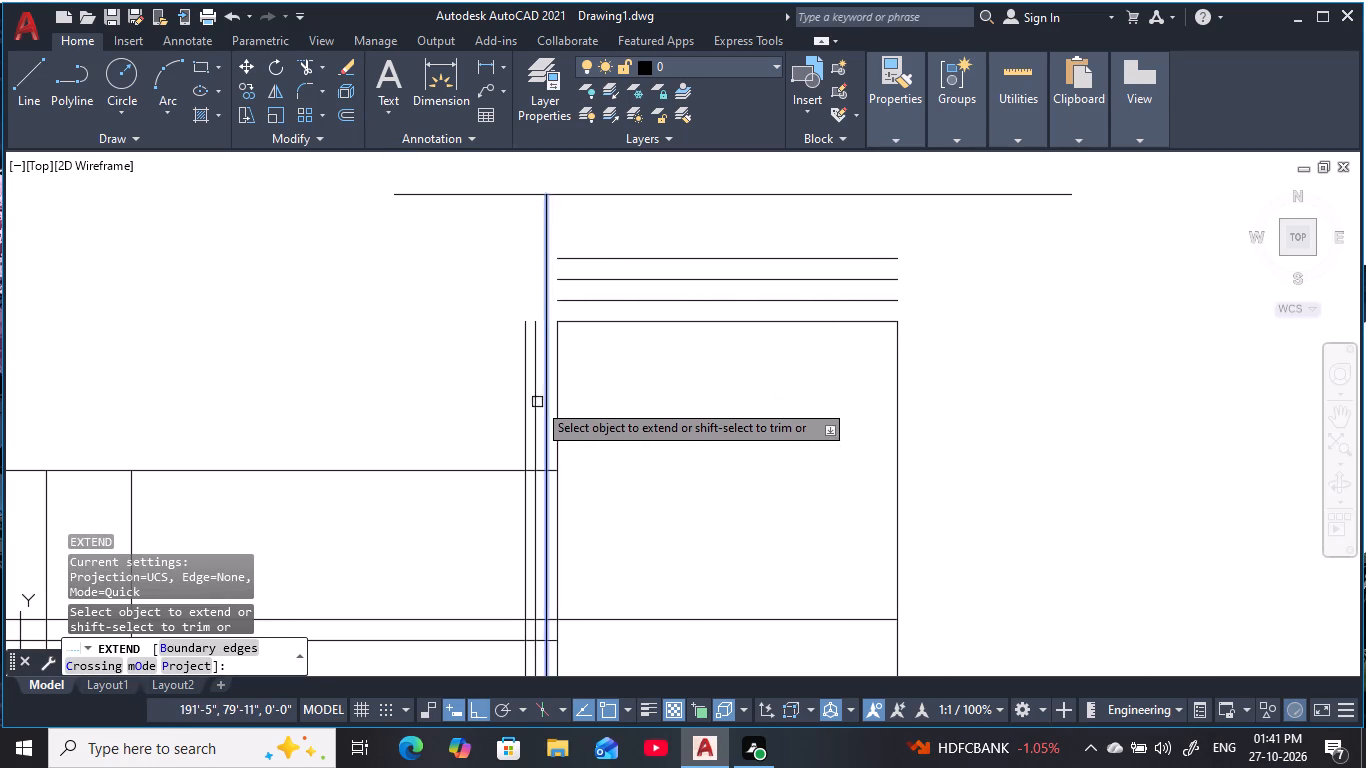
pyautogui.moveTo(486, 407); pyautogui.dragTo(532, 411)
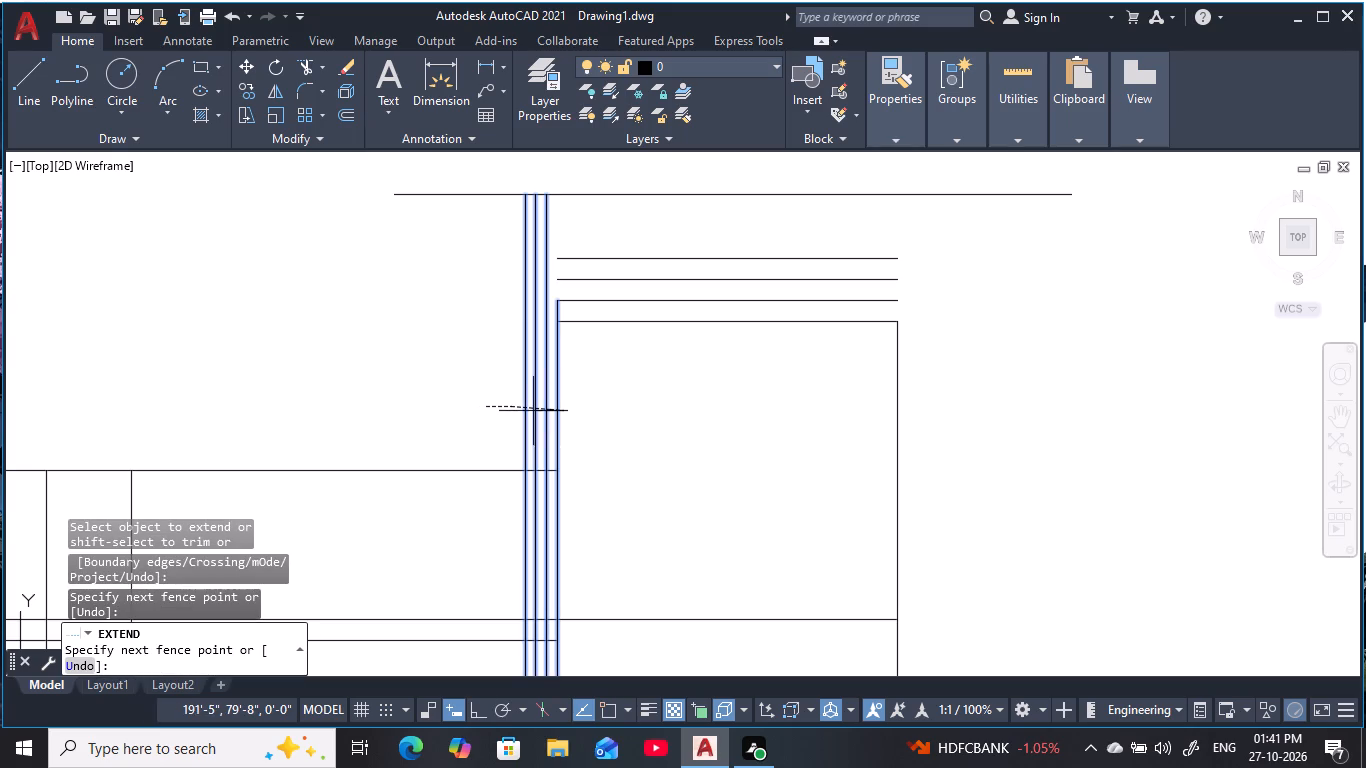
pyautogui.moveTo(532, 411); pyautogui.dragTo(646, 411)
pyautogui.press('Escape')
pyautogui.press('Escape')
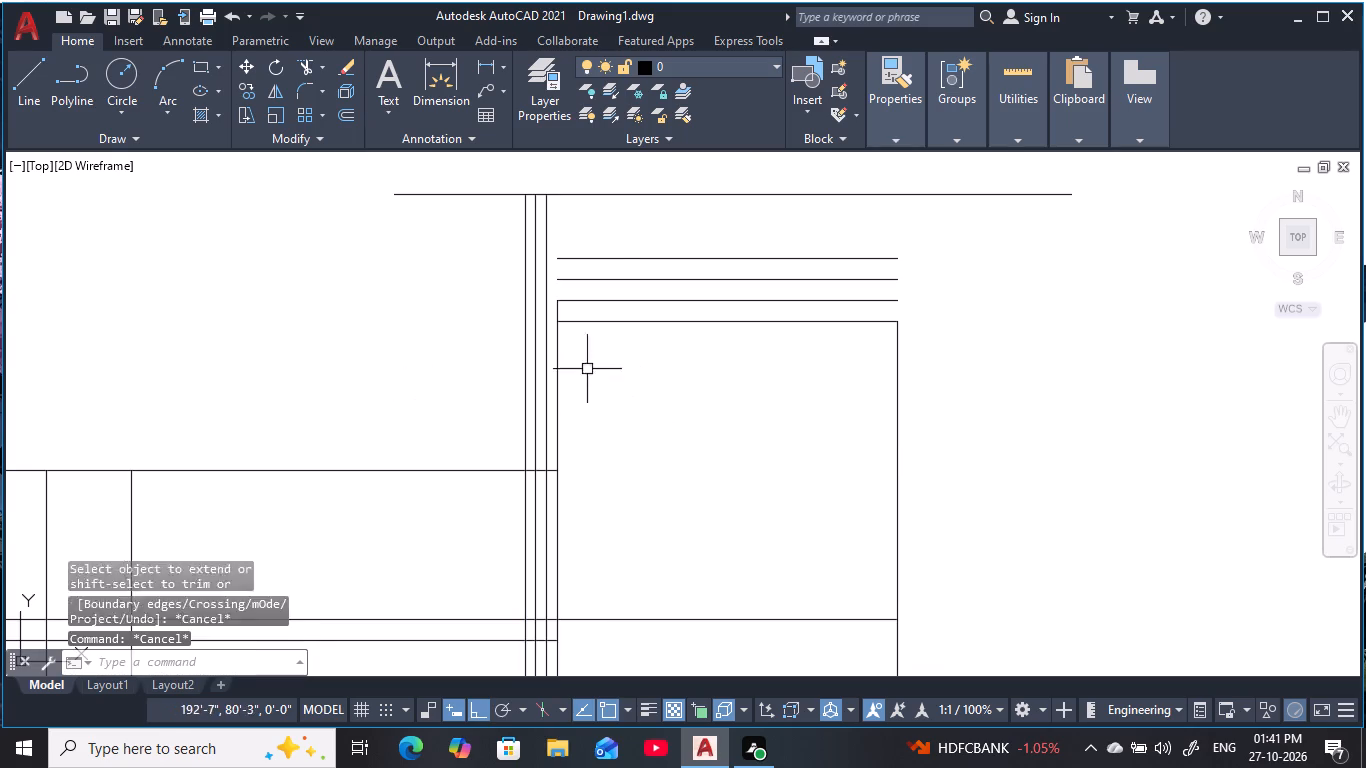
pyautogui.press('Escape')
pyautogui.press('Escape')
pyautogui.press('Escape')
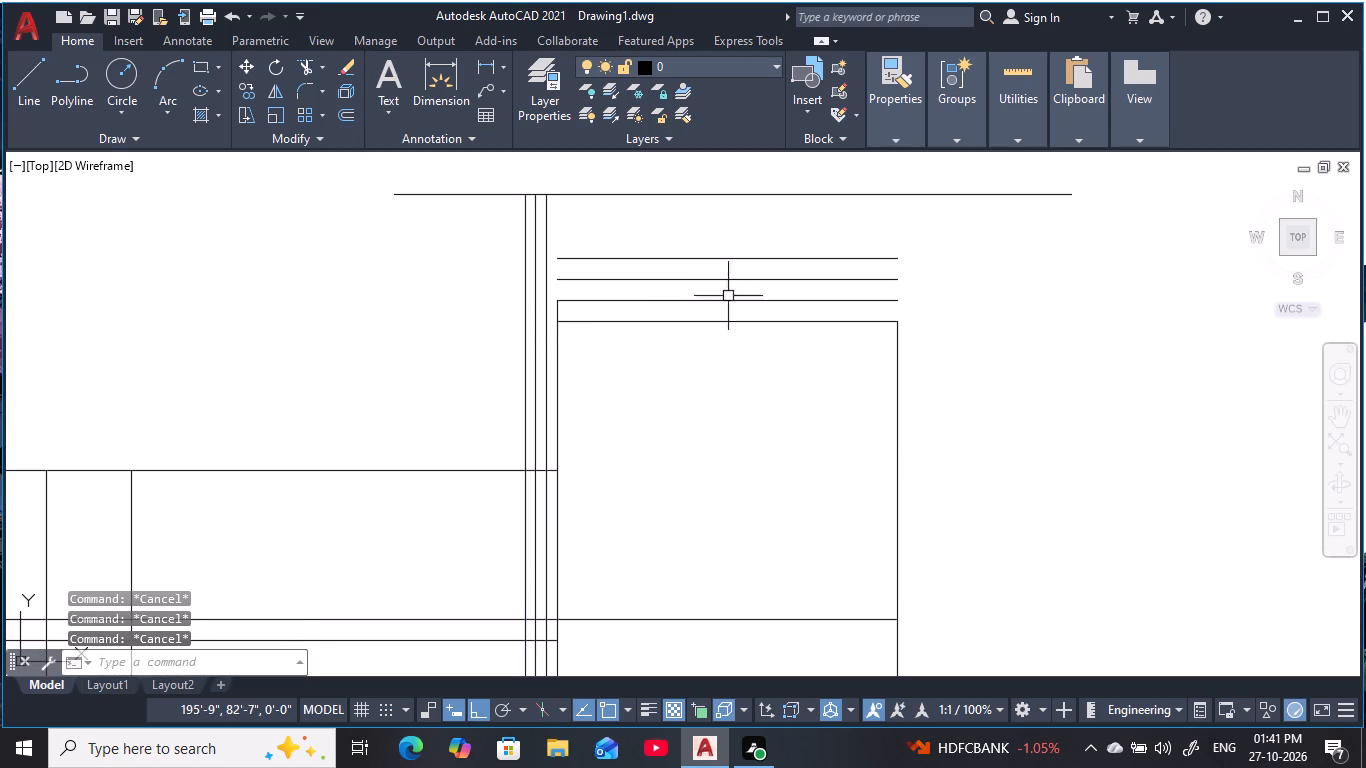
pyautogui.press('Escape')
# Extend the three offset horizontal lines above the bay leftward to the nearest offset vertical line.
pyautogui.write('ex')
pyautogui.press('space')
pyautogui.moveTo(597, 233); pyautogui.dragTo(602, 296)
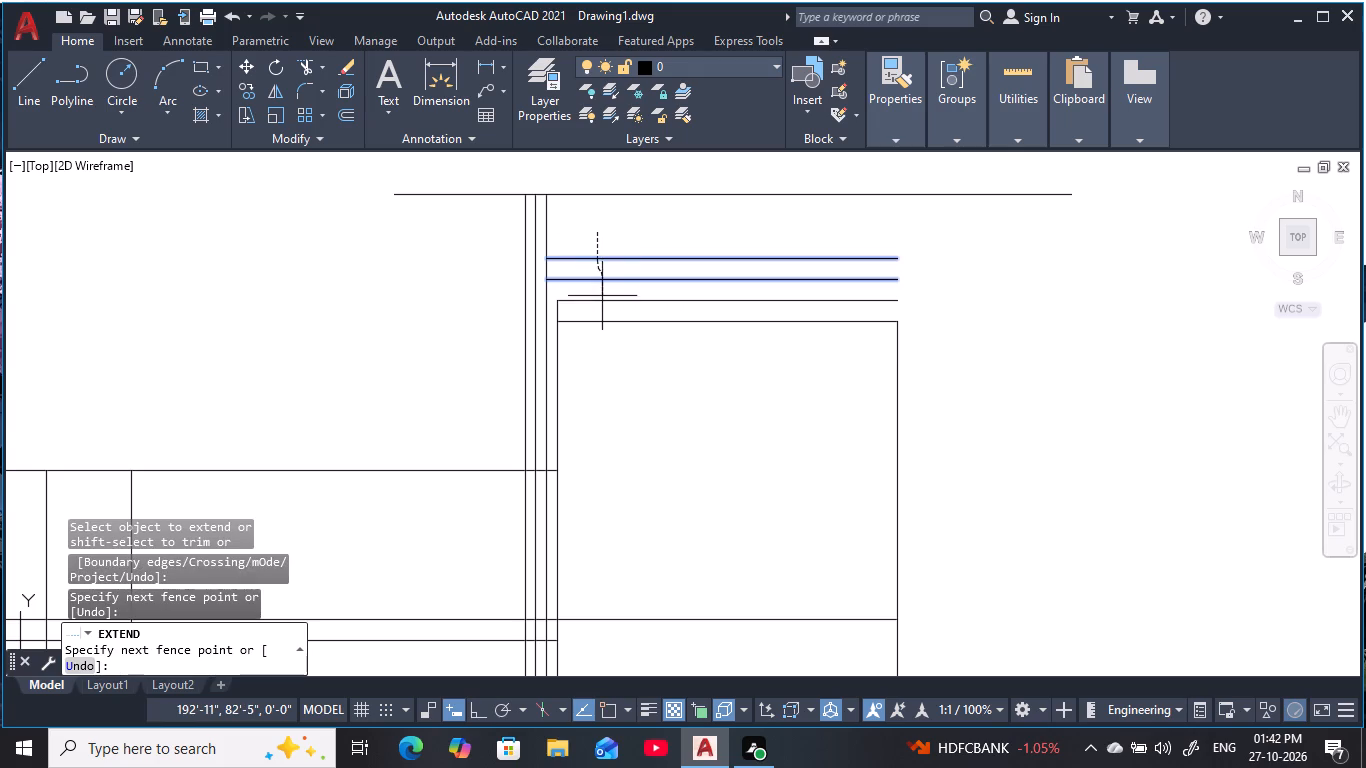
pyautogui.moveTo(602, 296); pyautogui.dragTo(602, 309)
pyautogui.press('Escape')
pyautogui.press('Escape')
pyautogui.press('Escape')
pyautogui.press('Escape')
pyautogui.press('Escape')
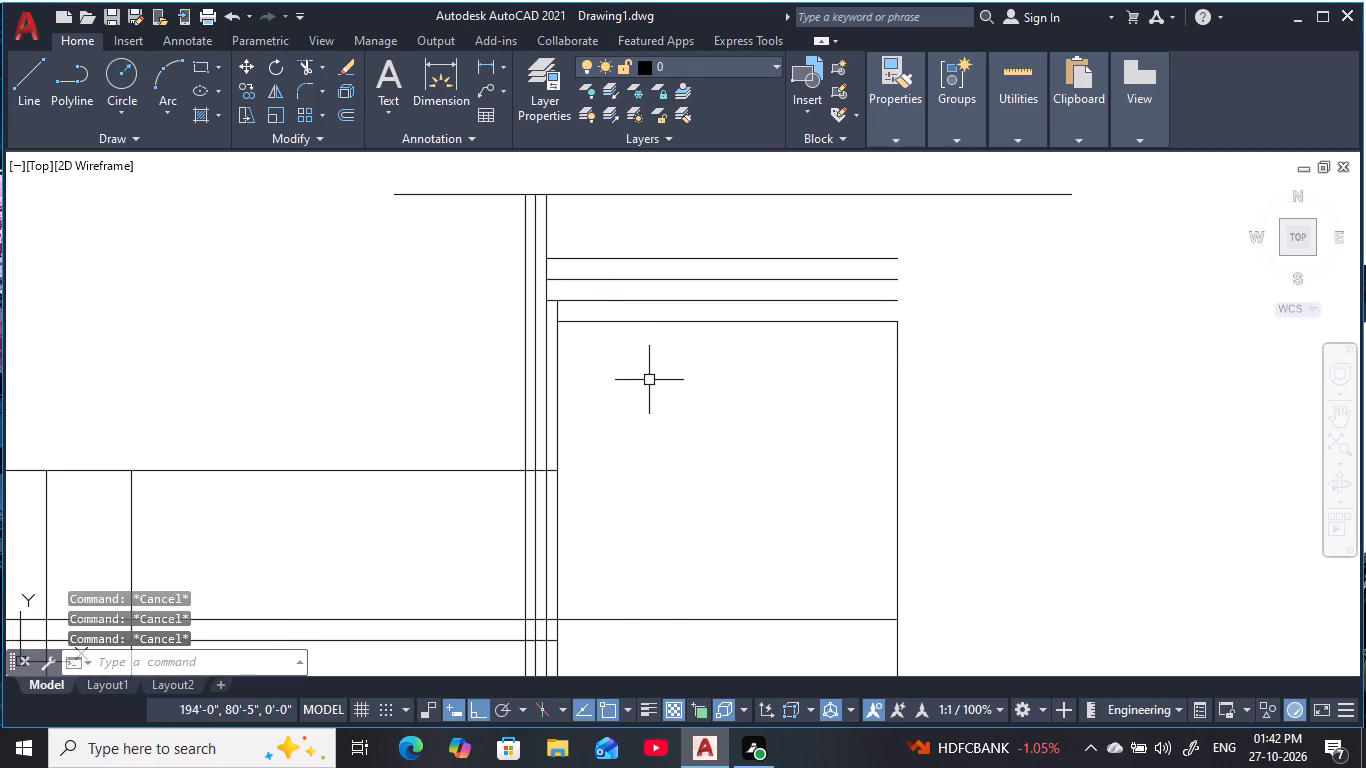
pyautogui.press('Escape')
pyautogui.press('Escape')
pyautogui.press('Escape')
pyautogui.press('Escape')
pyautogui.press('Escape')
pyautogui.press('Escape')
pyautogui.press('Escape')
pyautogui.press('Escape')
pyautogui.press('Escape')
pyautogui.press('Escape')
pyautogui.press('Escape')
pyautogui.press('Escape')
pyautogui.press('Escape')
pyautogui.press('Escape')
pyautogui.press('Escape')
pyautogui.press('Escape')
pyautogui.press('Escape')
pyautogui.press('Escape')
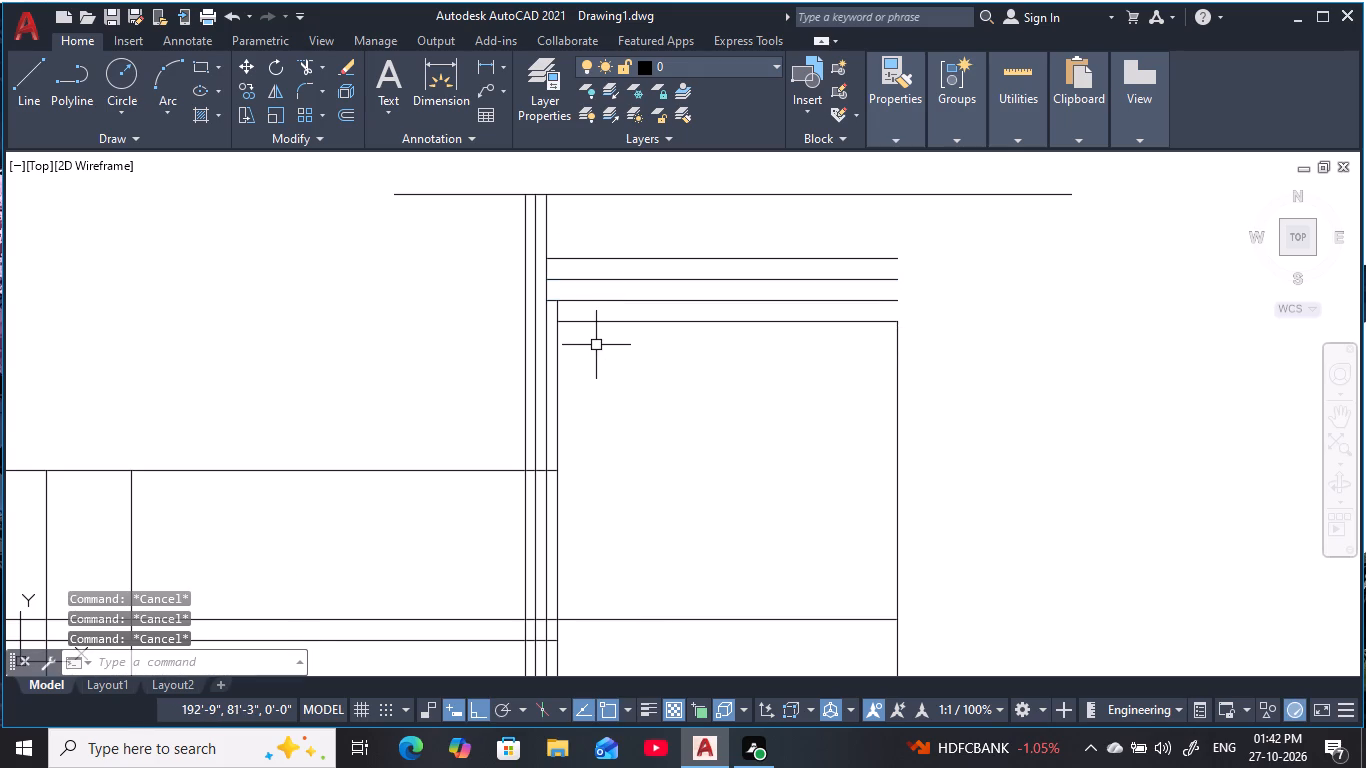
# Extend the rightmost bay's top line leftward to the nearest offset vertical line.
pyautogui.write('ex')
pyautogui.press('space')
pyautogui.click(590, 323)
pyautogui.press('Escape')
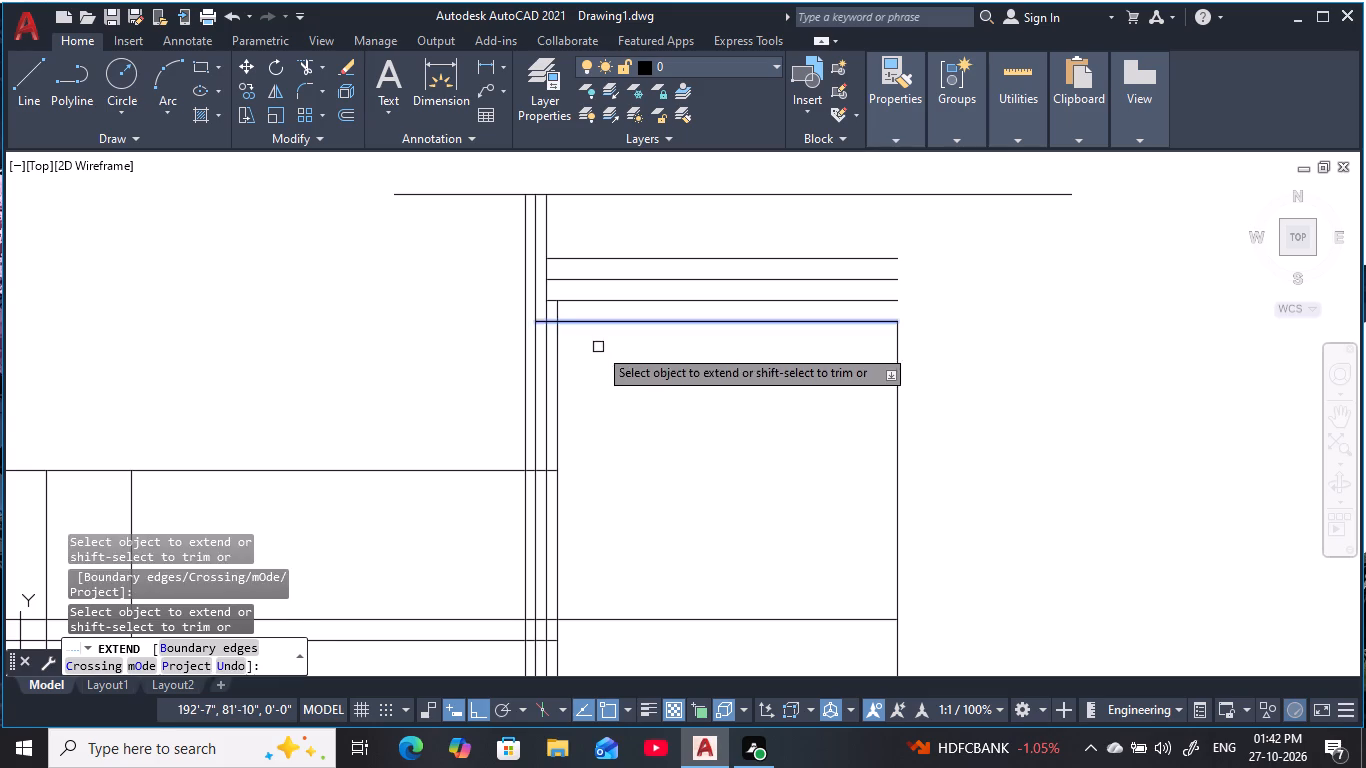
pyautogui.press('Escape')
pyautogui.press('Escape')
pyautogui.press('Escape')
pyautogui.press('Escape')
# Trim the nearest offset vertical line between the bay's extended top line and the next horizontal line below.
pyautogui.write('tr')
pyautogui.press('space')
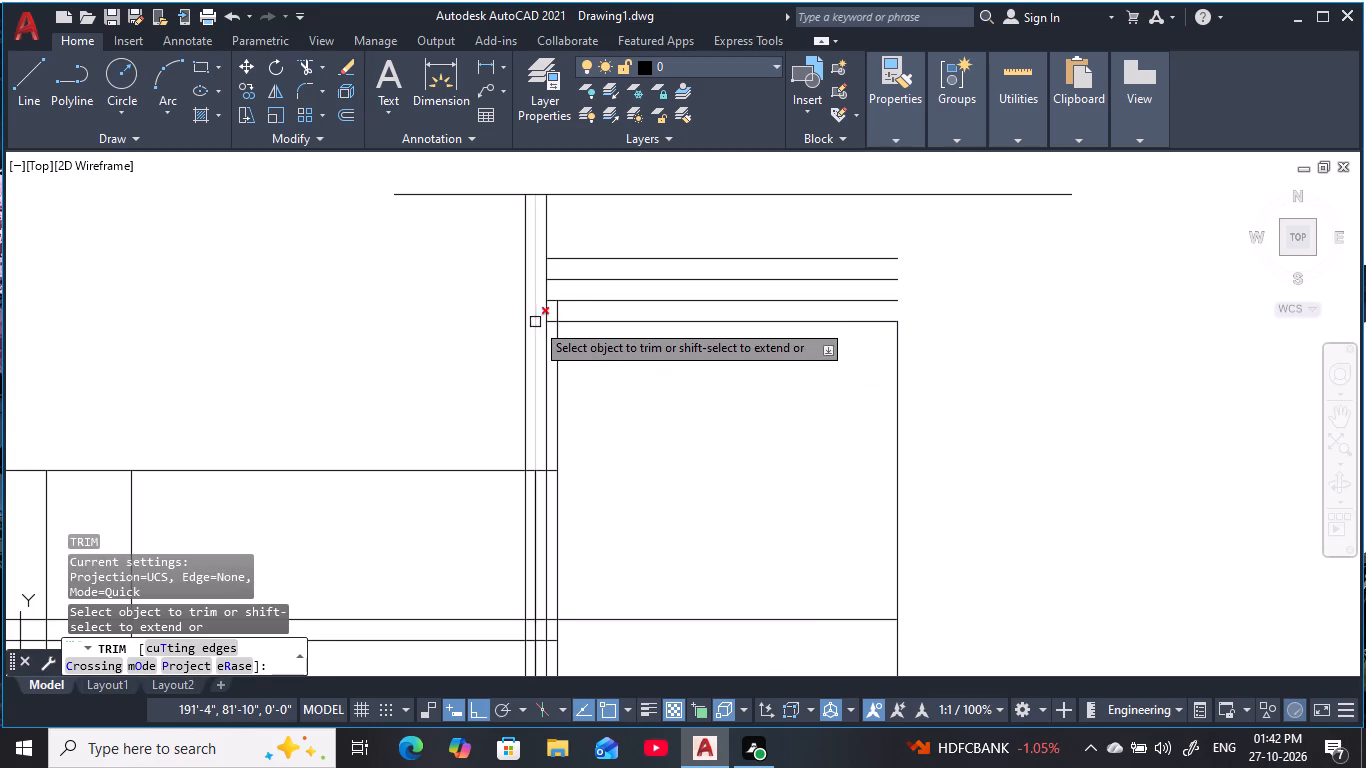
pyautogui.click(545, 350)
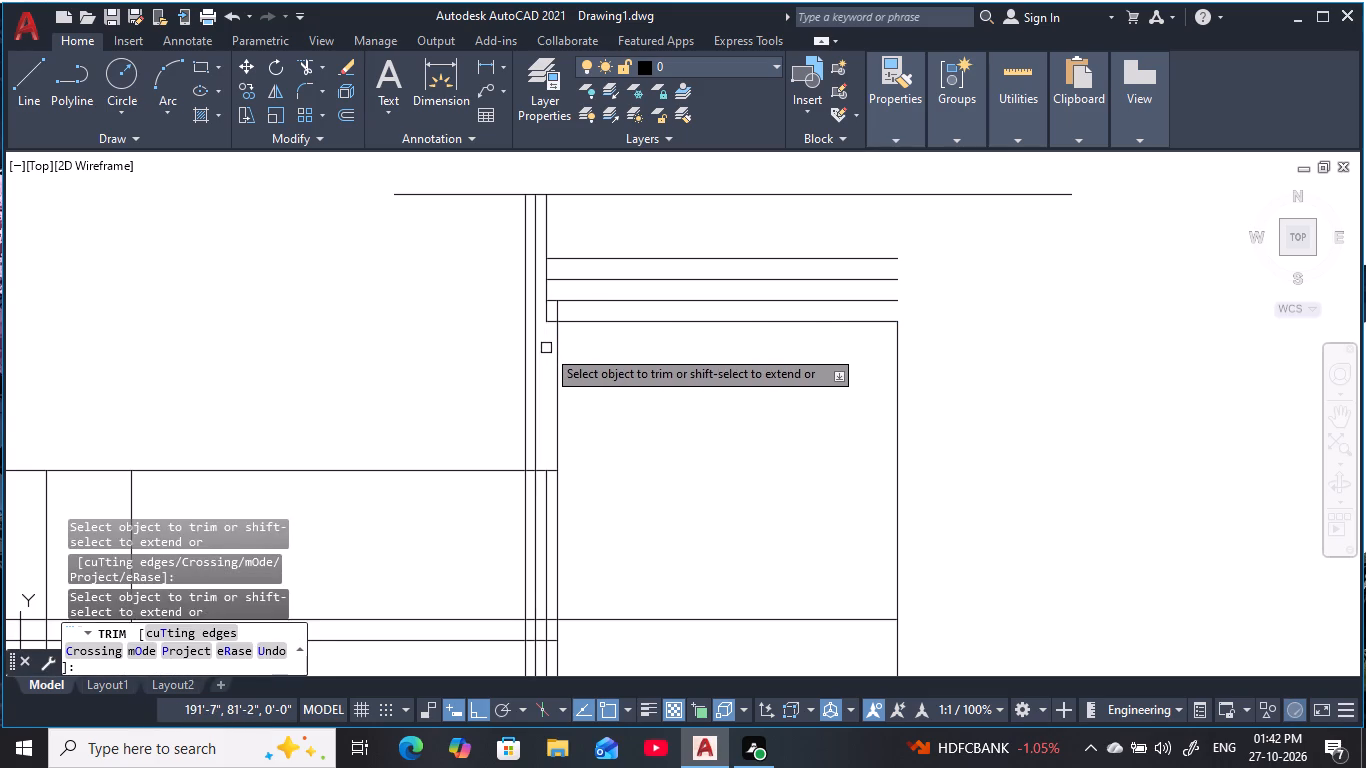
pyautogui.press('Escape')
pyautogui.press('Escape')
pyautogui.press('Escape')
# Extend the upper two of the three offset horizontal lines leftward to the second offset vertical line.
pyautogui.write('ex')
pyautogui.press('space')
pyautogui.moveTo(594, 242); pyautogui.dragTo(591, 272)
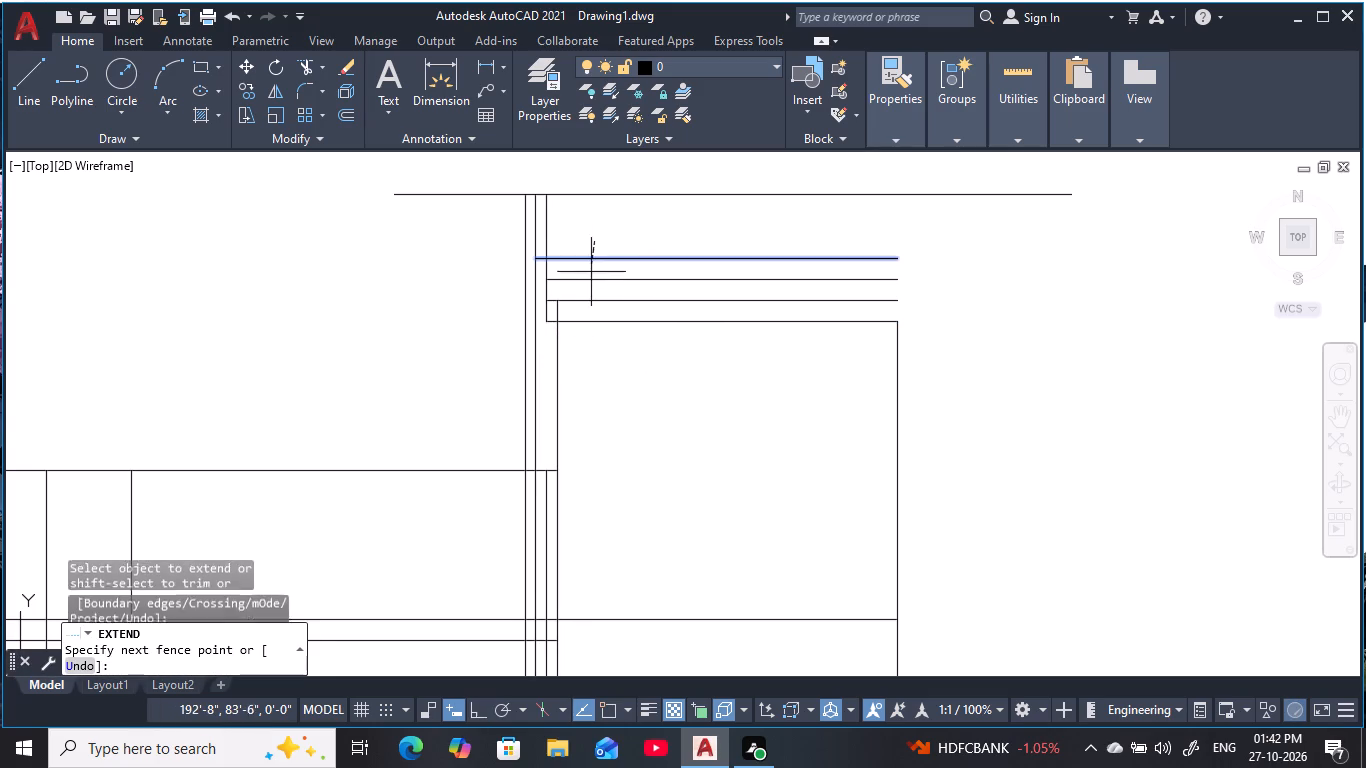
pyautogui.moveTo(591, 272); pyautogui.dragTo(593, 290)
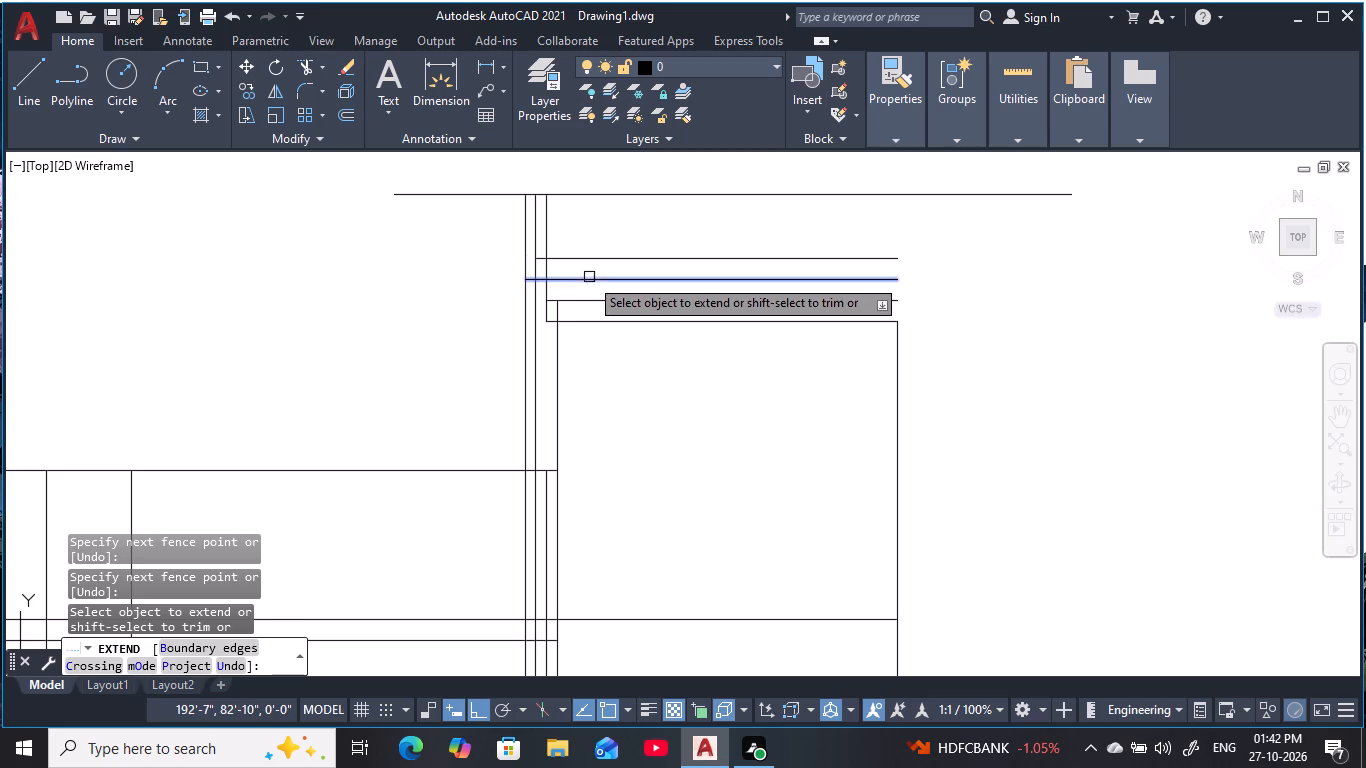
pyautogui.press('Escape')
pyautogui.press('Escape')
pyautogui.press('Escape')
pyautogui.press('Escape')
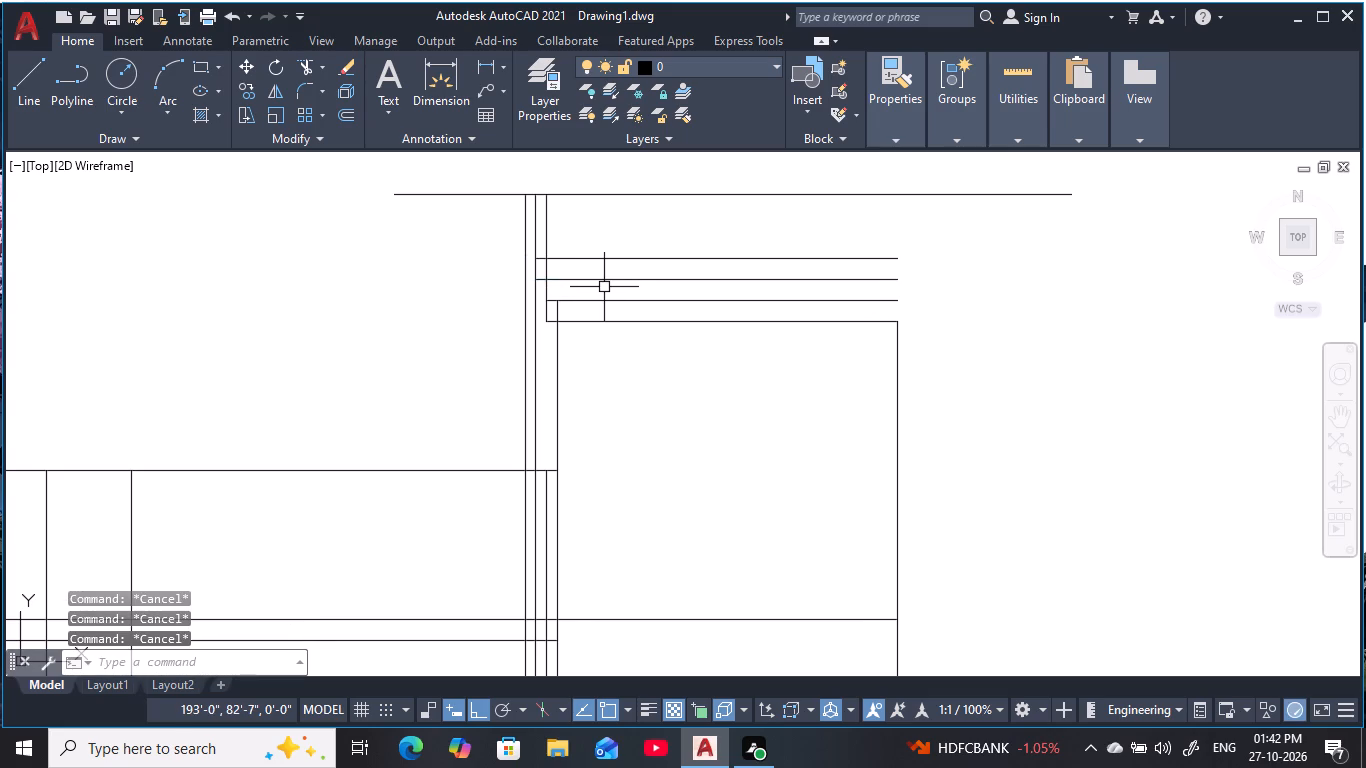
# Trim the second offset vertical below the middle horizontal line, the nearest one above it, and the bay's left line above its top line.
pyautogui.press('Escape')
pyautogui.write('tr')
pyautogui.press('space')
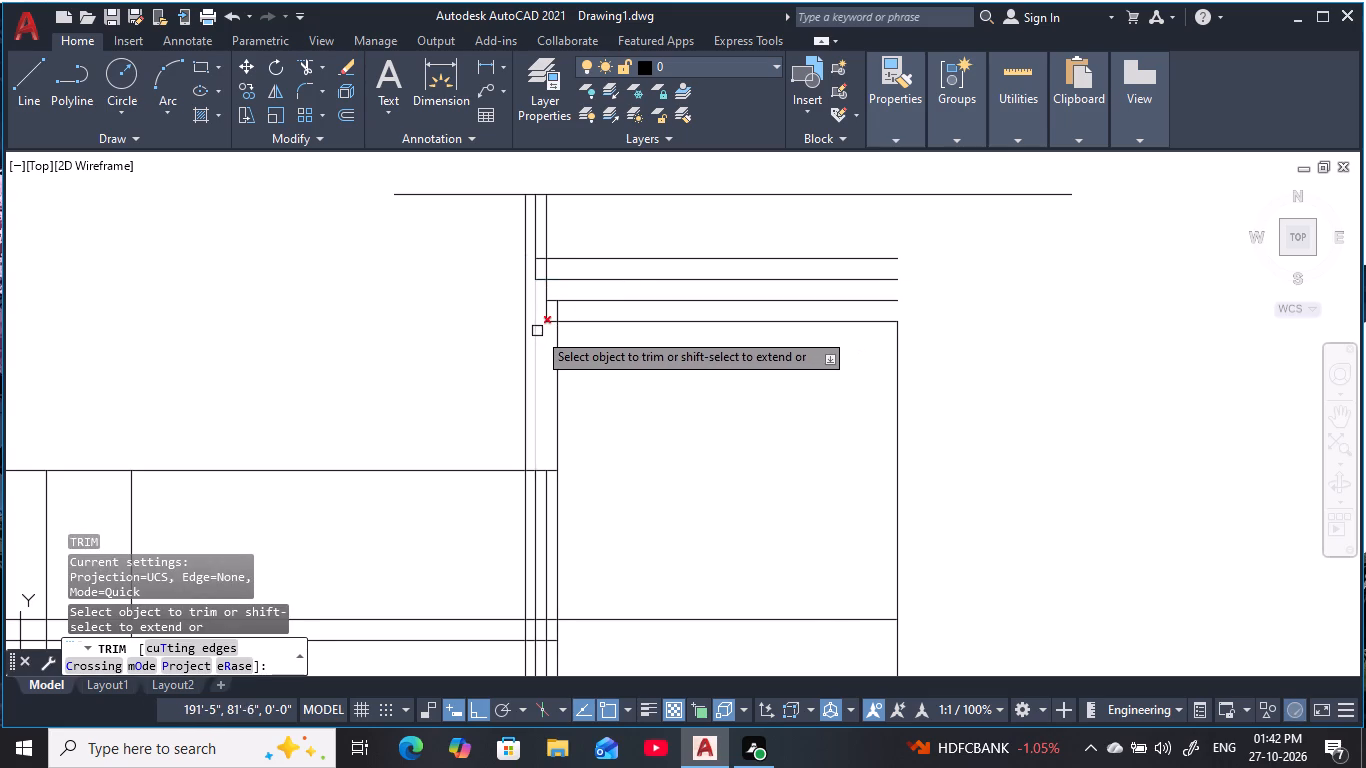
pyautogui.click(537, 331)
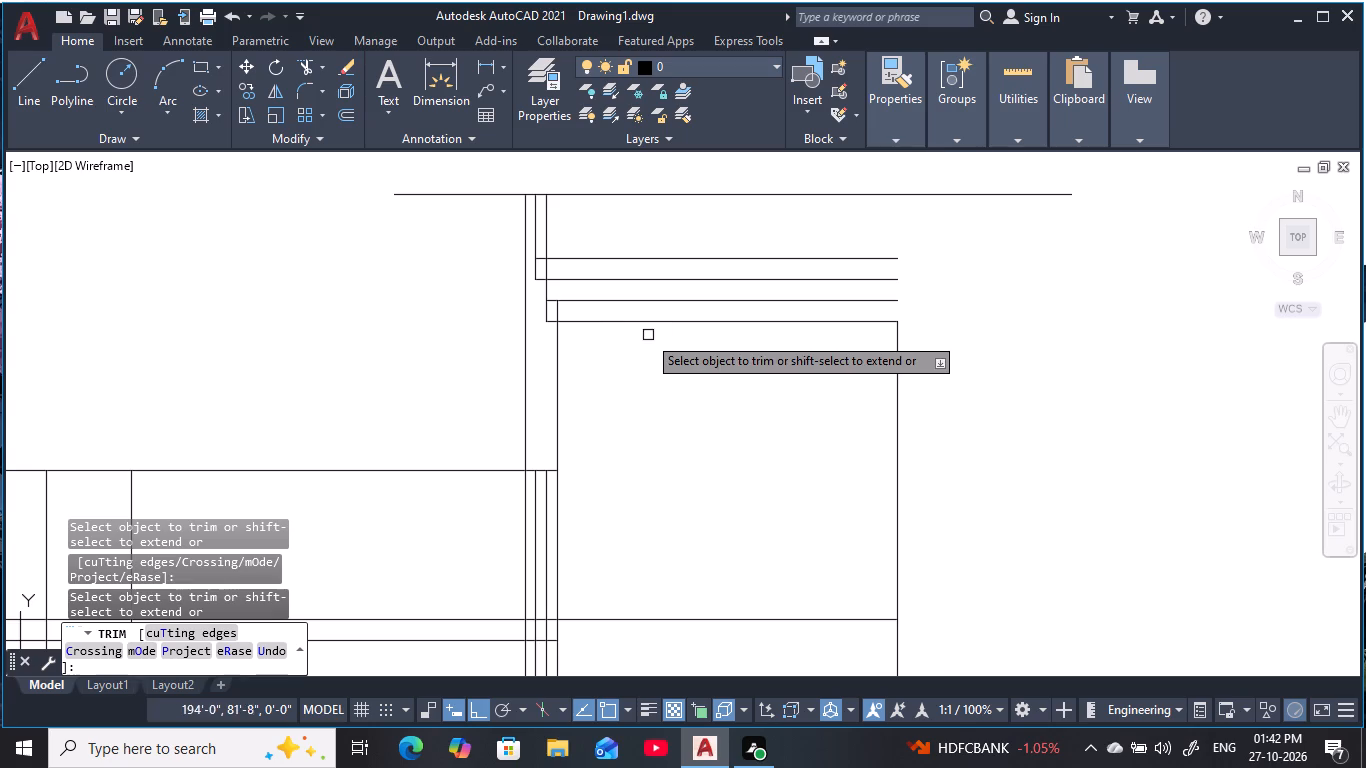
pyautogui.click(559, 310)
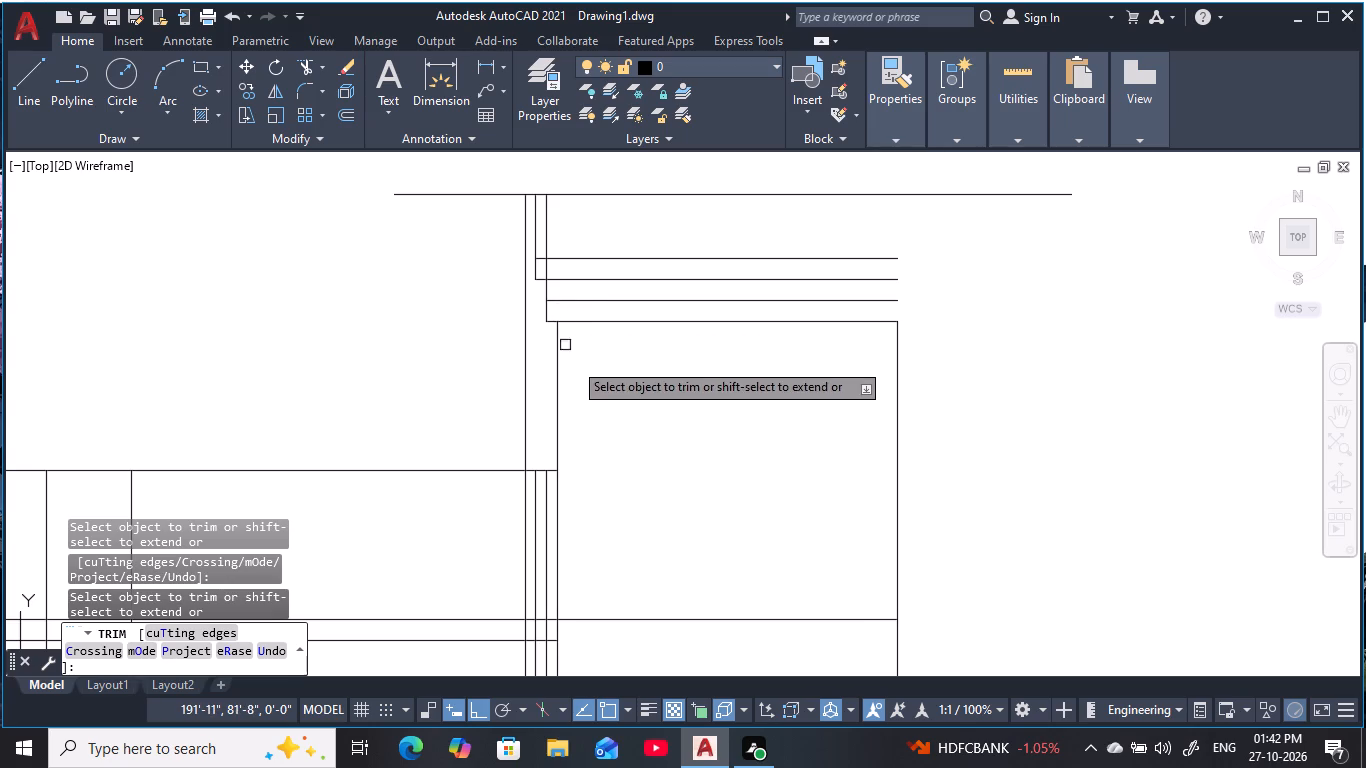
pyautogui.click(547, 250)
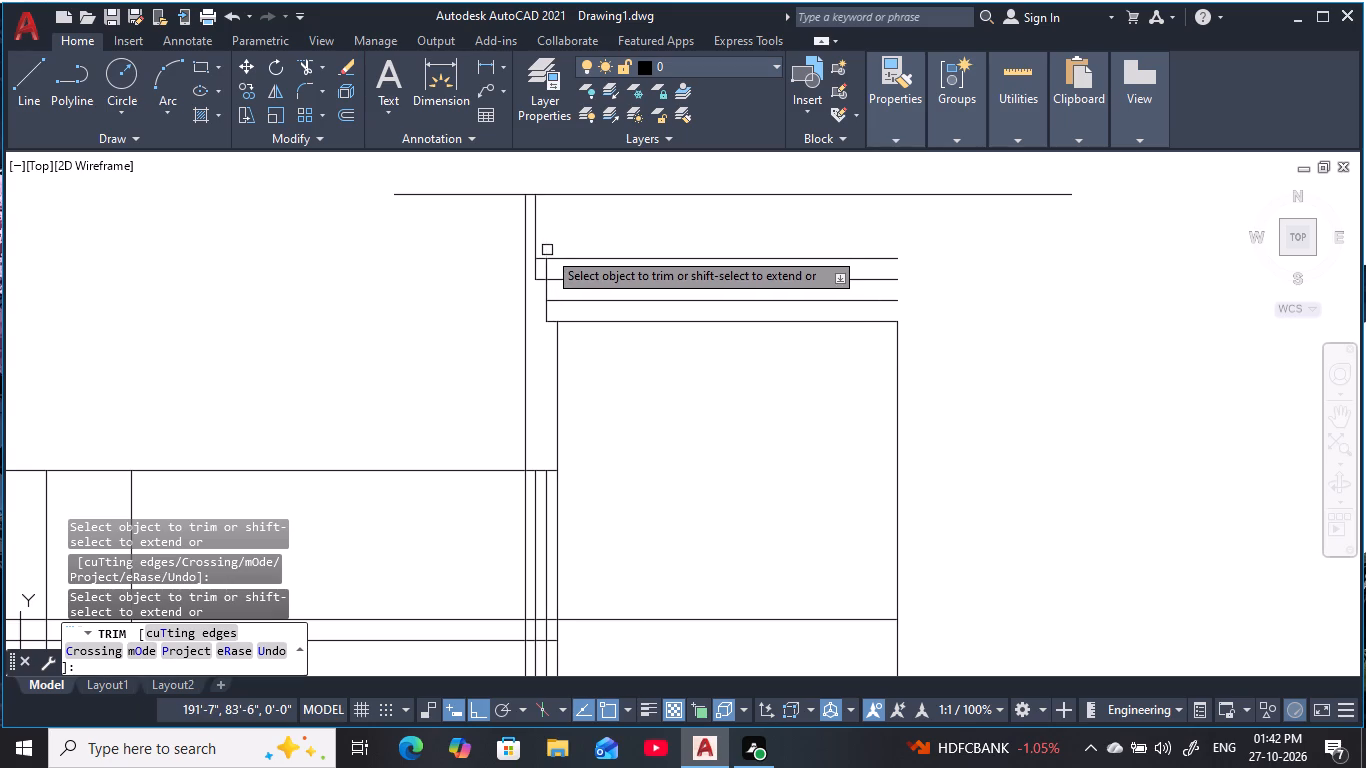
pyautogui.click(545, 270)
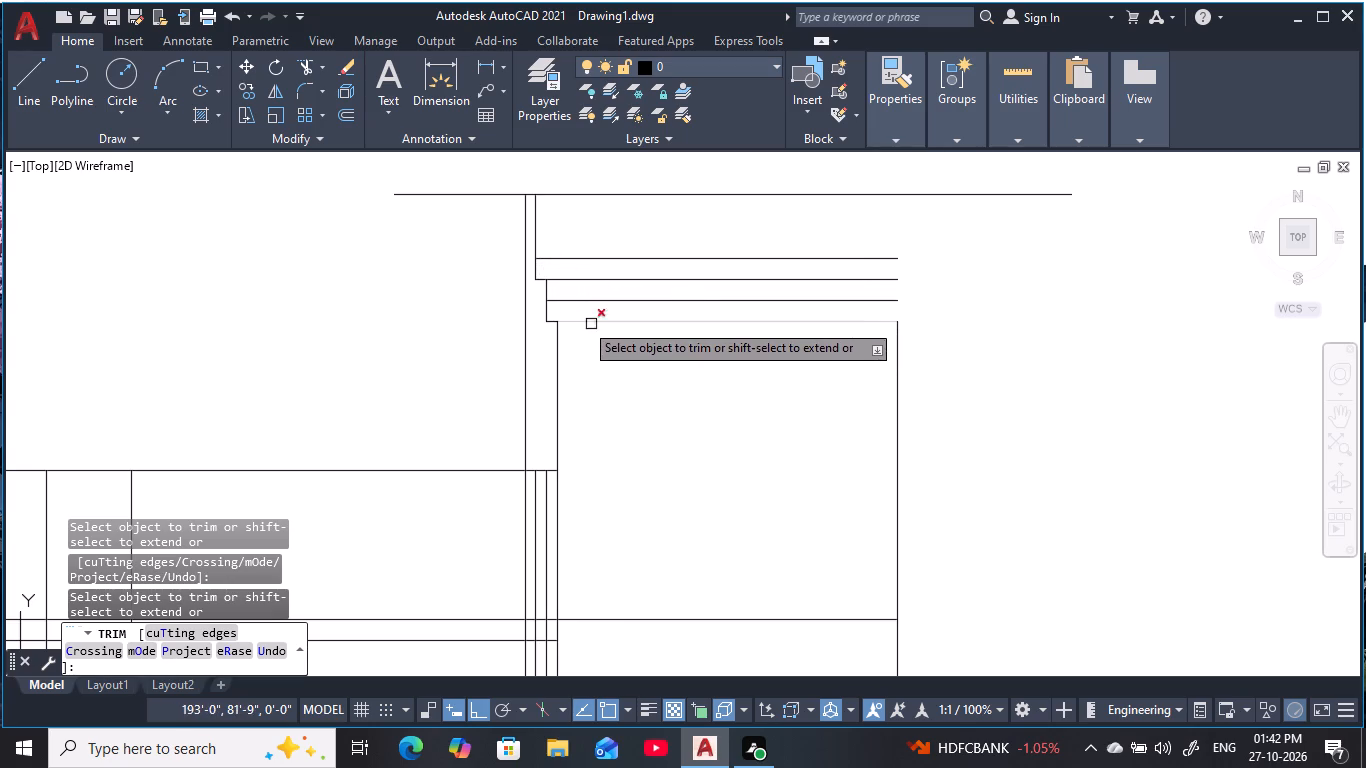
pyautogui.press('Escape')
pyautogui.press('Escape')
pyautogui.press('Escape')
pyautogui.press('Escape')
# Offset the uppermost horizontal line above the rightmost bay upward by 6".
pyautogui.write('o 6')
pyautogui.press('space')
pyautogui.click(641, 258)
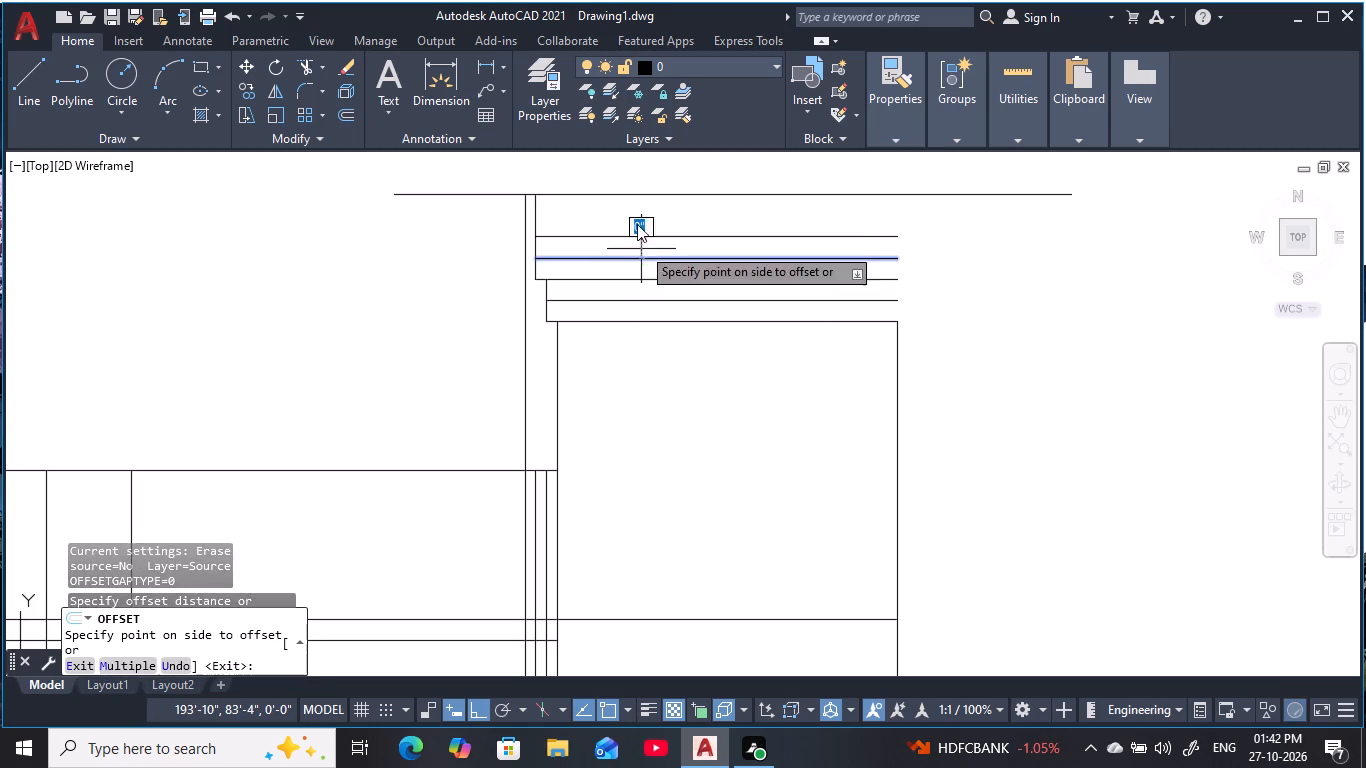
pyautogui.click(635, 211)
pyautogui.press('Escape')
pyautogui.press('Escape')
pyautogui.press('Escape')
# Extend the new uppermost horizontal line leftward to the outermost offset vertical line.
pyautogui.press('e')
pyautogui.write('x')
pyautogui.press('space')
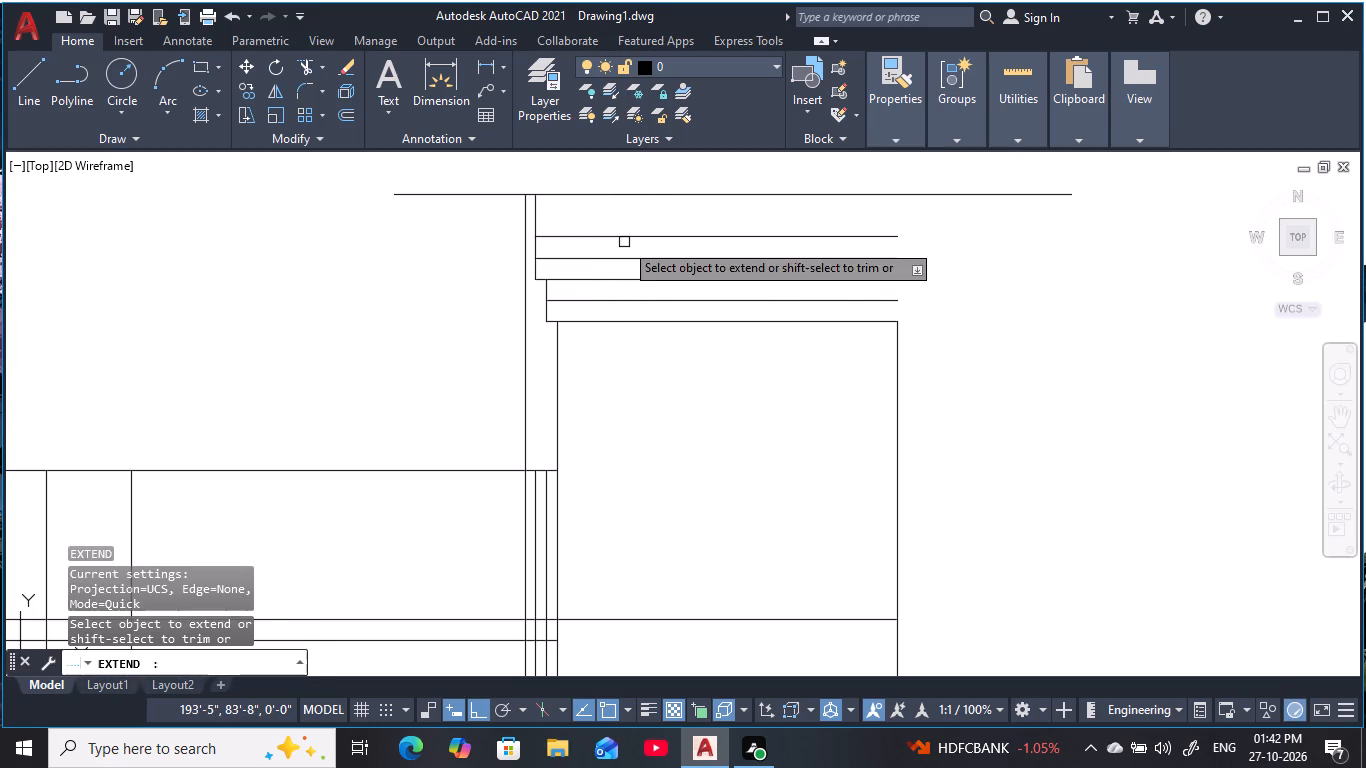
pyautogui.click(597, 234)
pyautogui.press('Escape')
pyautogui.press('Escape')
pyautogui.press('Escape')
pyautogui.press('Escape')
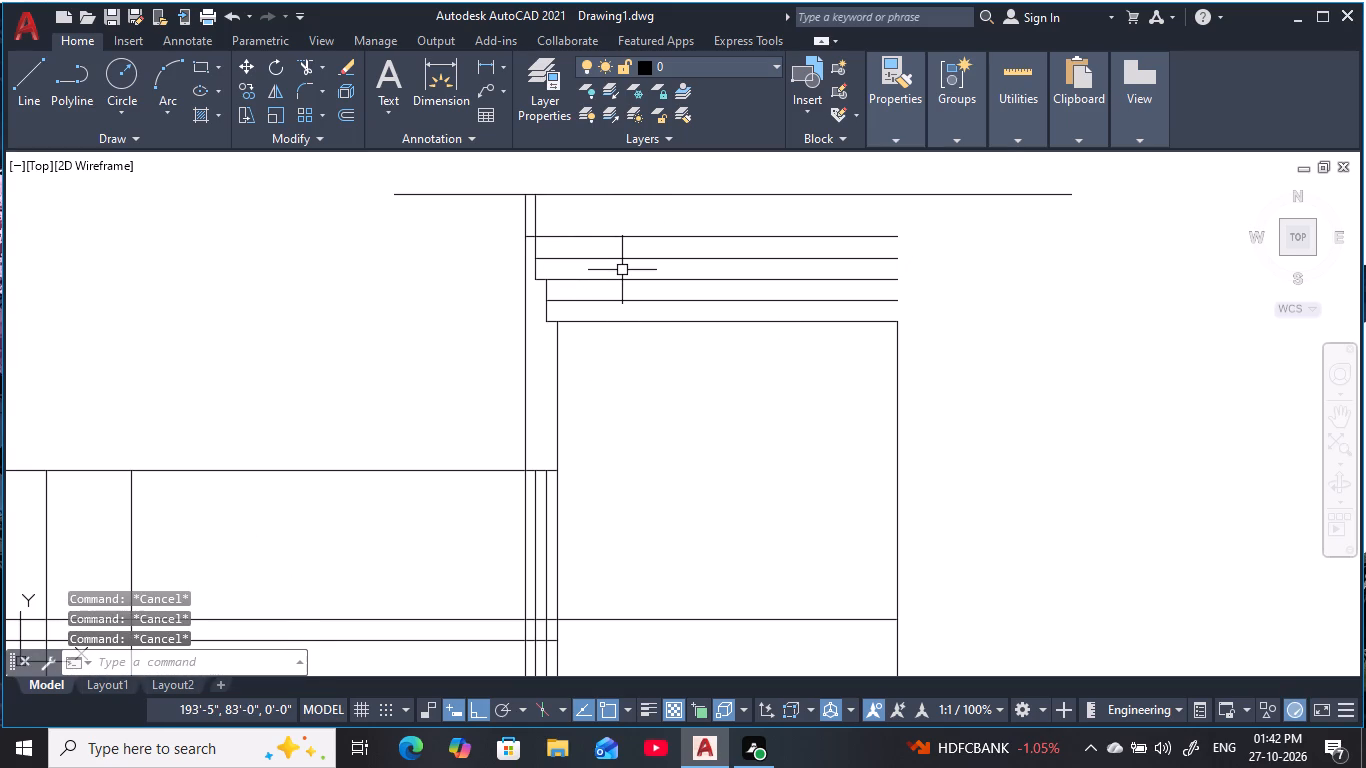
# Trim the surplus vertical segments at the stepped corner: outermost below the top line, second above the second line, nearest beside the lowest band.
pyautogui.write('tr')
pyautogui.press('space')
pyautogui.click(526, 343)
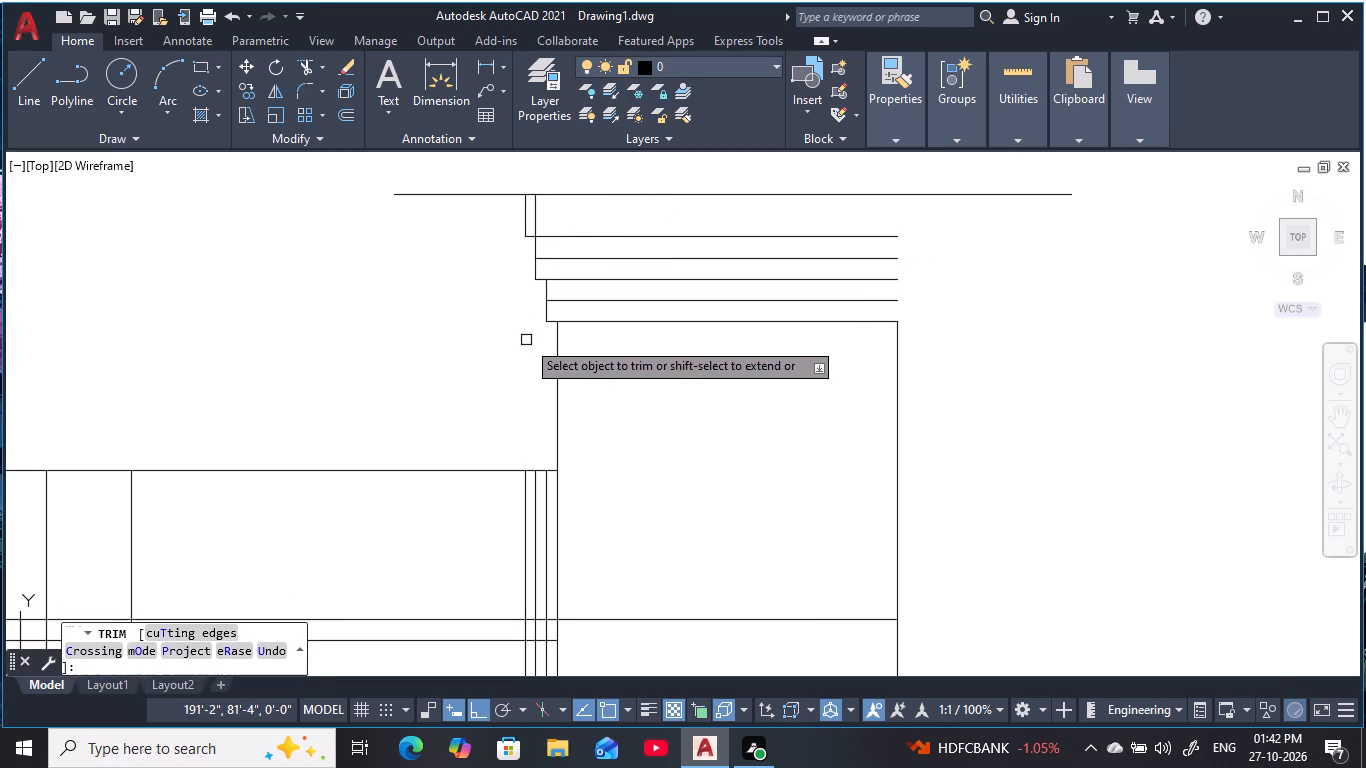
pyautogui.click(534, 219)
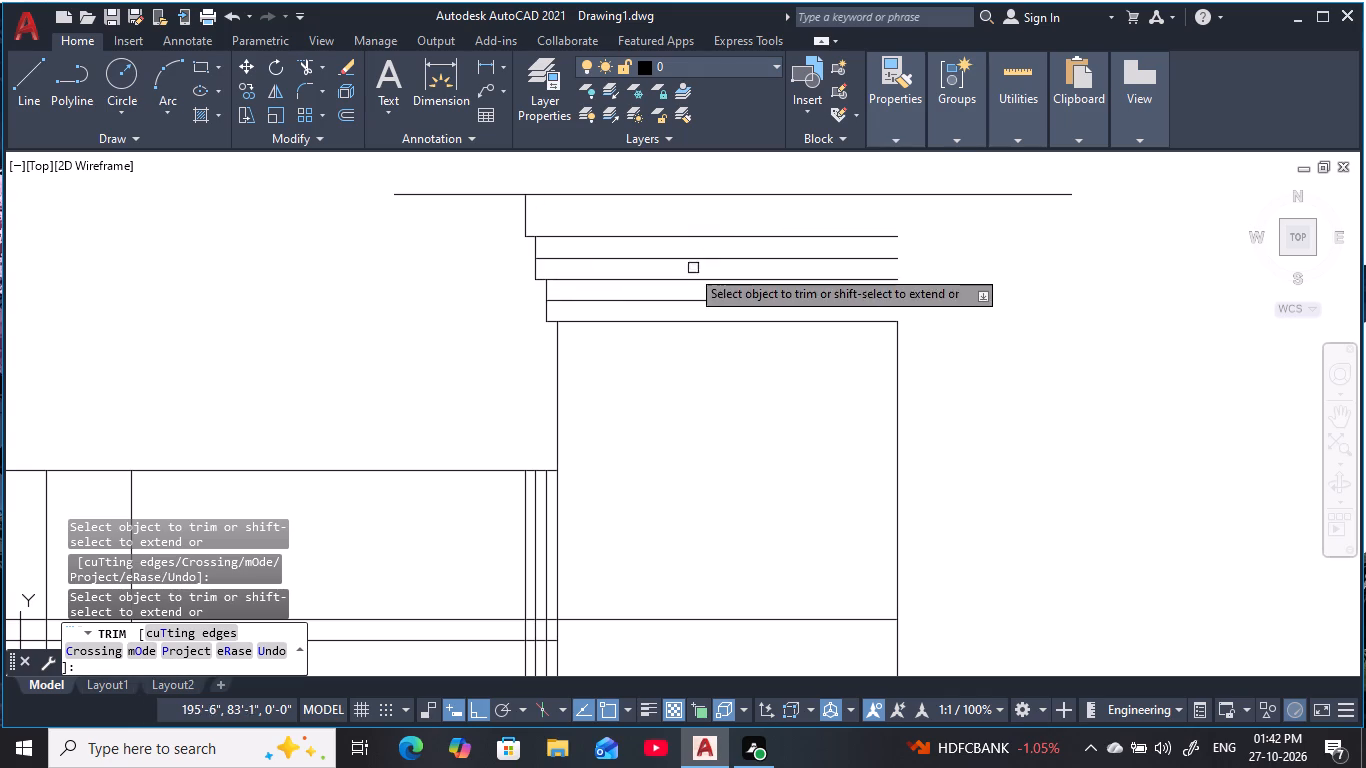
pyautogui.click(535, 247)
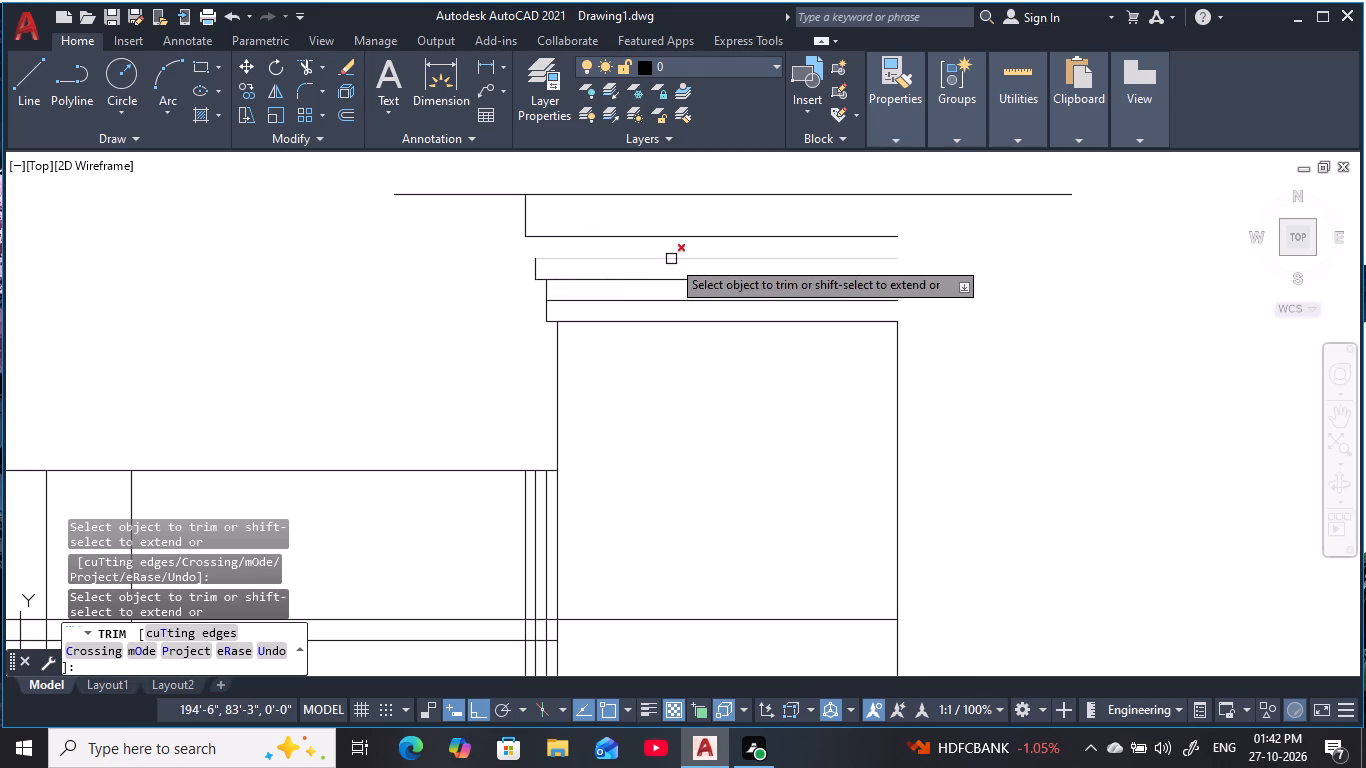
pyautogui.click(546, 311)
pyautogui.press('Escape')
pyautogui.press('Escape')
pyautogui.press('Escape')
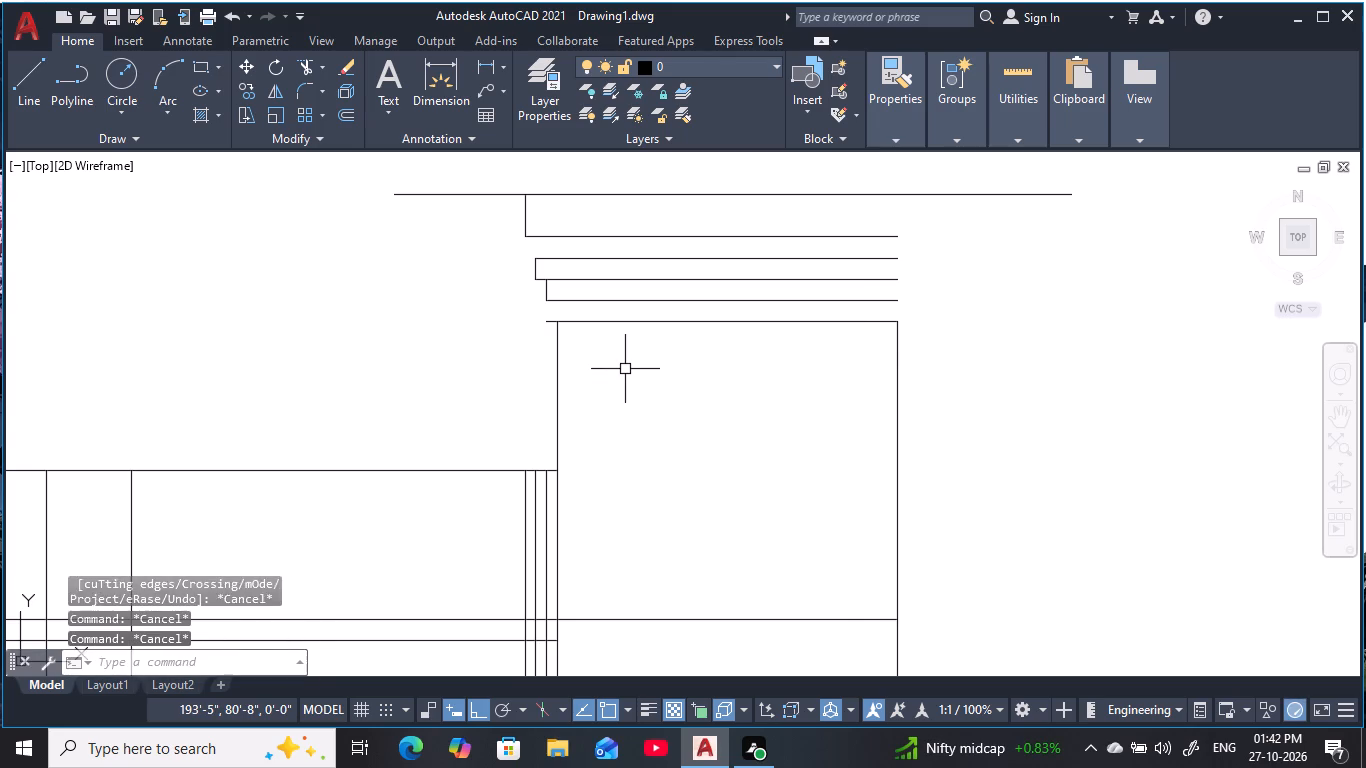
pyautogui.press('Escape')
pyautogui.press('Escape')
pyautogui.press('Escape')
pyautogui.press('Escape')
pyautogui.press('Escape')
pyautogui.press('Escape')
pyautogui.press('Escape')
pyautogui.press('Escape')
pyautogui.press('Escape')
pyautogui.press('Escape')
pyautogui.press('Escape')
pyautogui.press('Escape')
pyautogui.press('Escape')
pyautogui.press('Escape')
pyautogui.press('Escape')
pyautogui.press('Escape')
pyautogui.press('Escape')
pyautogui.press('Escape')
pyautogui.press('Escape')
pyautogui.press('Escape')
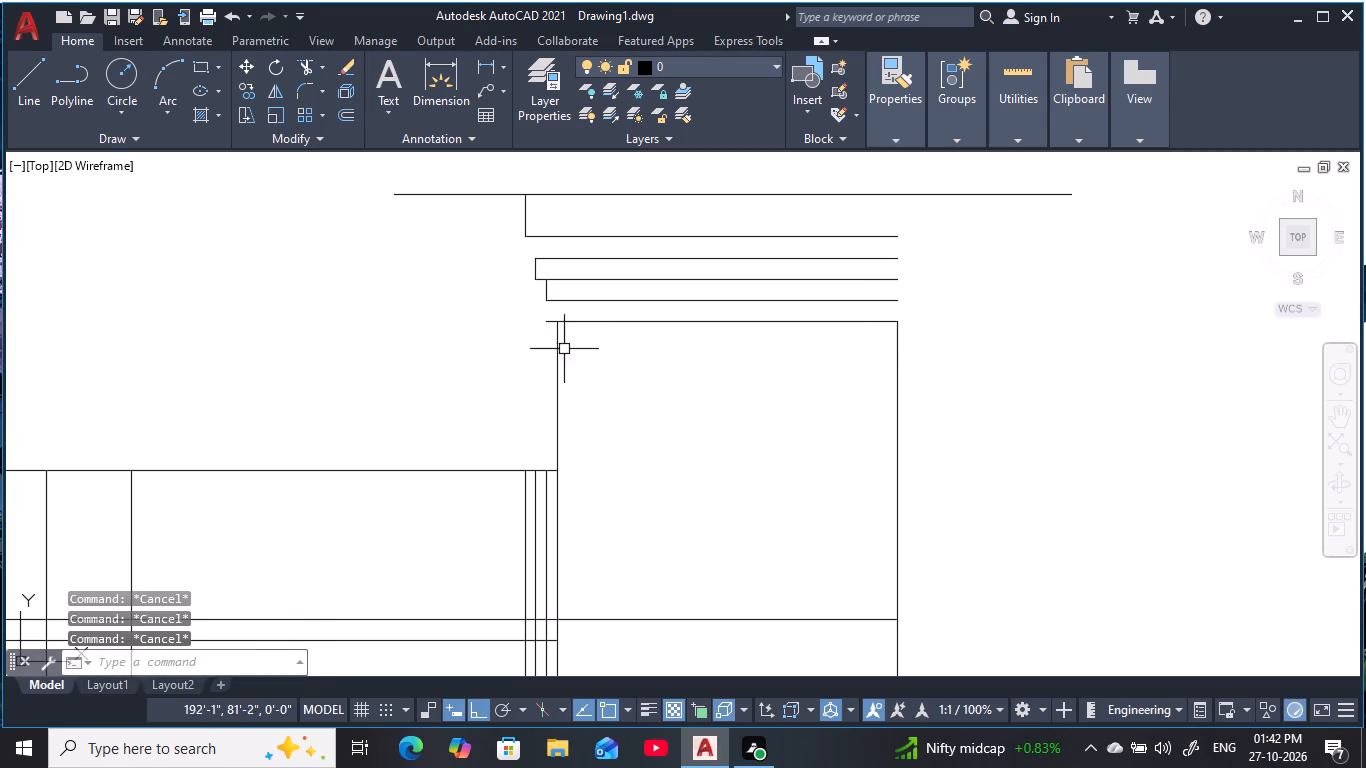
# Trim the short overhang of the bay's top line beyond its left vertical line.
pyautogui.write('tr')
pyautogui.press('space')
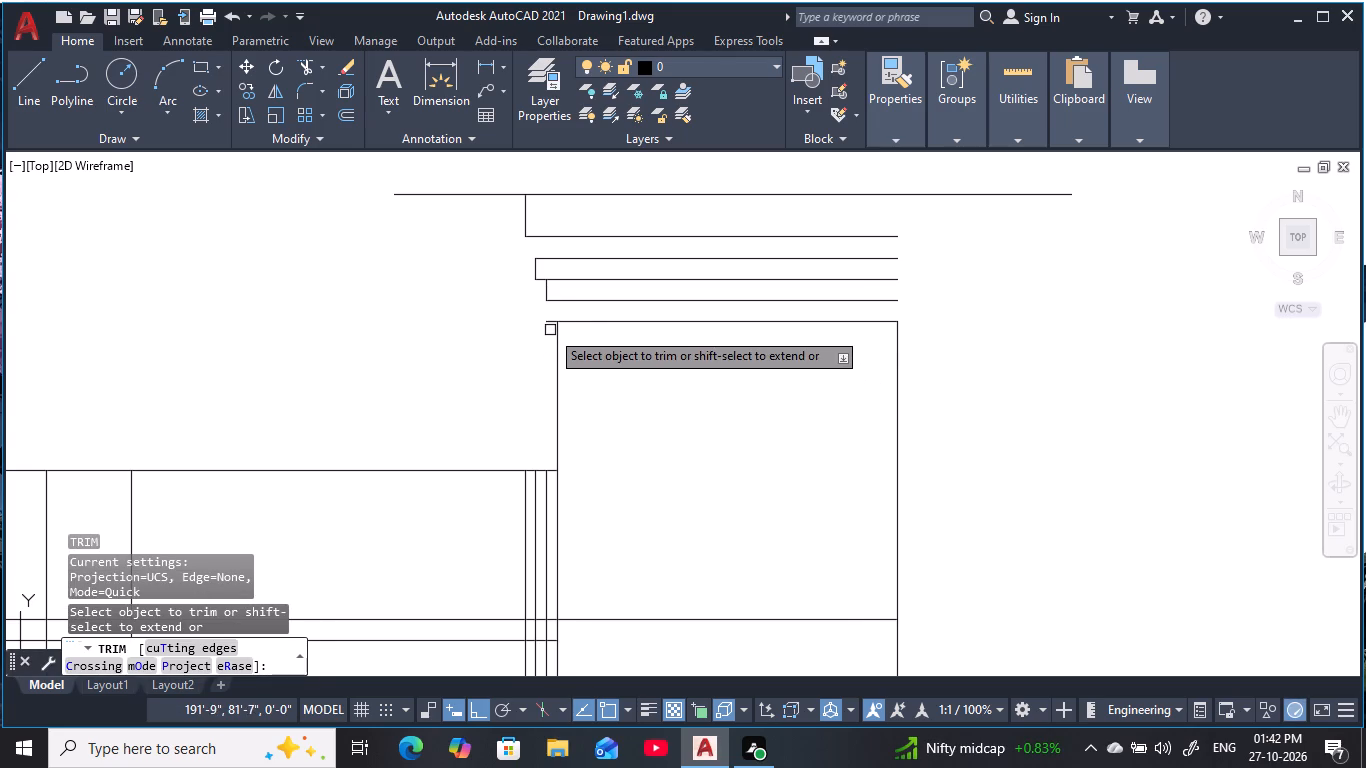
pyautogui.click(544, 325)
pyautogui.press('Escape')
pyautogui.press('Escape')
pyautogui.press('Escape')
pyautogui.press('Escape')
# Extend the bay's left vertical line upward to the lowest horizontal line of the stepped bands.
pyautogui.write('ex')
pyautogui.press('space')
pyautogui.click(556, 336)
pyautogui.press('Escape')
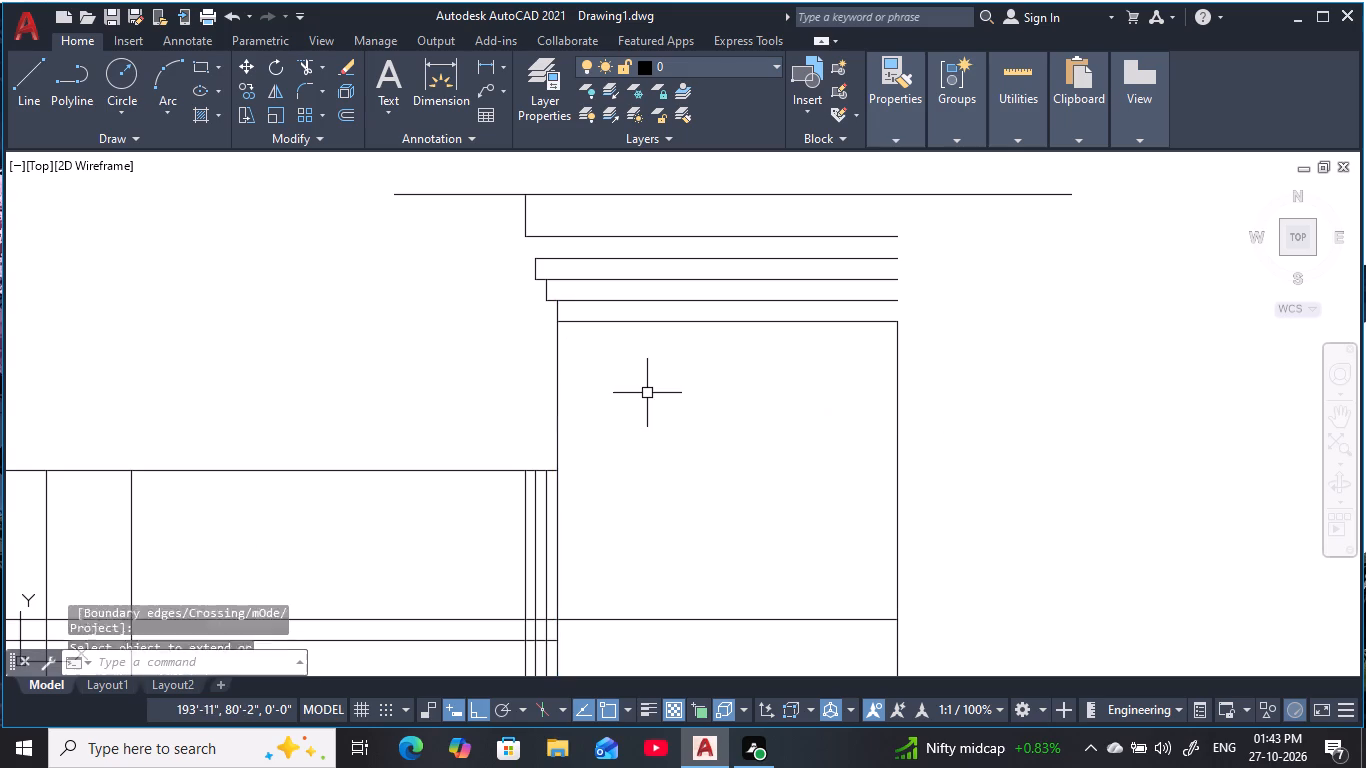
pyautogui.press('Escape')
pyautogui.press('Escape')
pyautogui.press('Escape')
pyautogui.press('Escape')
pyautogui.press('Escape')
pyautogui.press('Escape')
pyautogui.press('Escape')
pyautogui.press('Escape')
pyautogui.press('Escape')
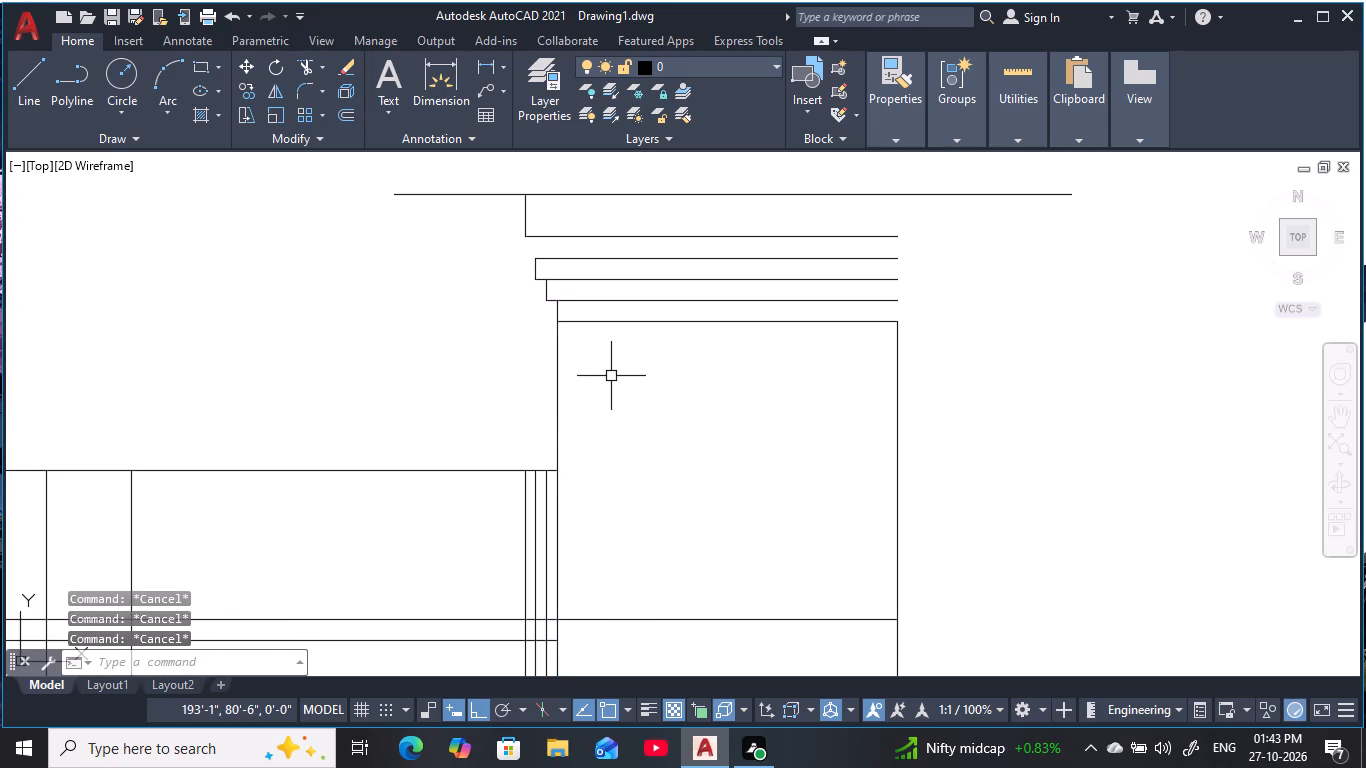
pyautogui.press('Escape')
pyautogui.press('Escape')
# Draw a line from the uppermost band's left corner 6" down and across to the left end of the second horizontal line.
pyautogui.write('l')
pyautogui.press('space')
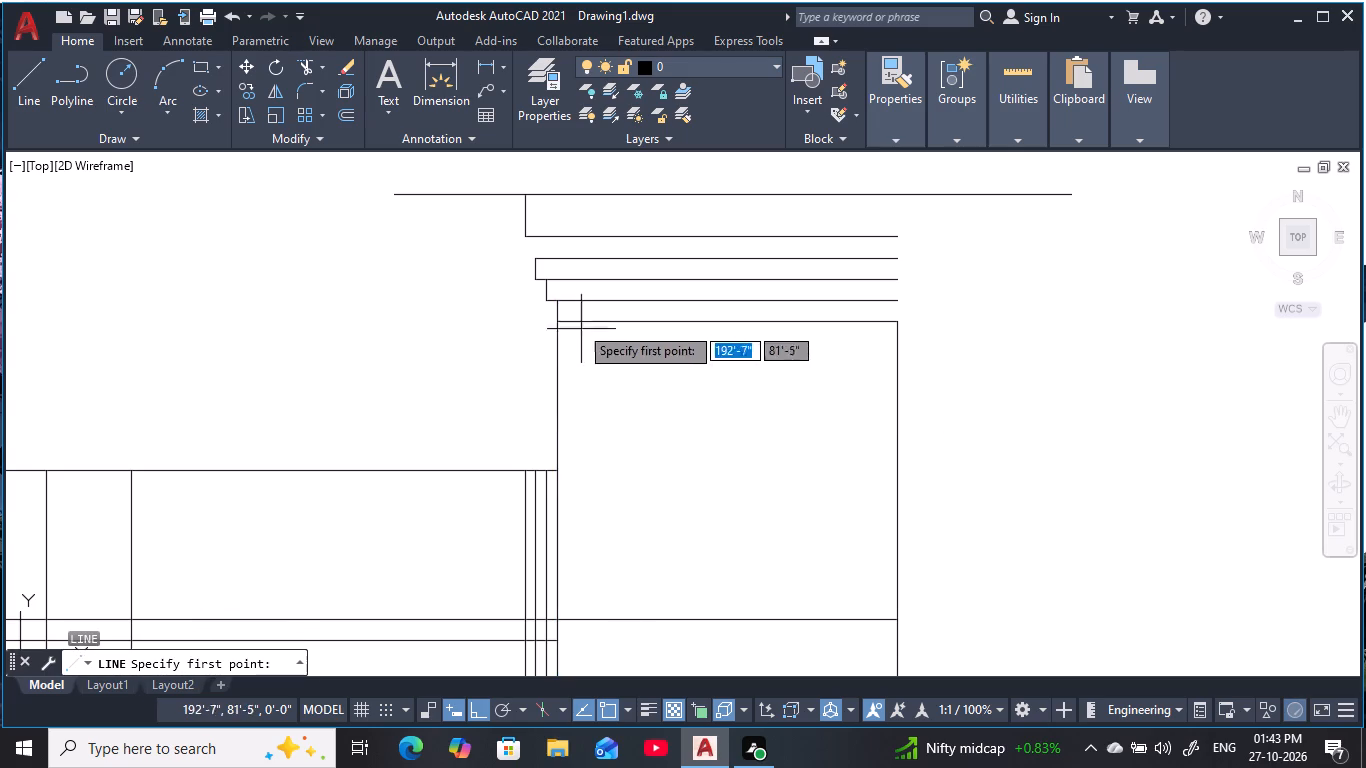
pyautogui.click(522, 235)
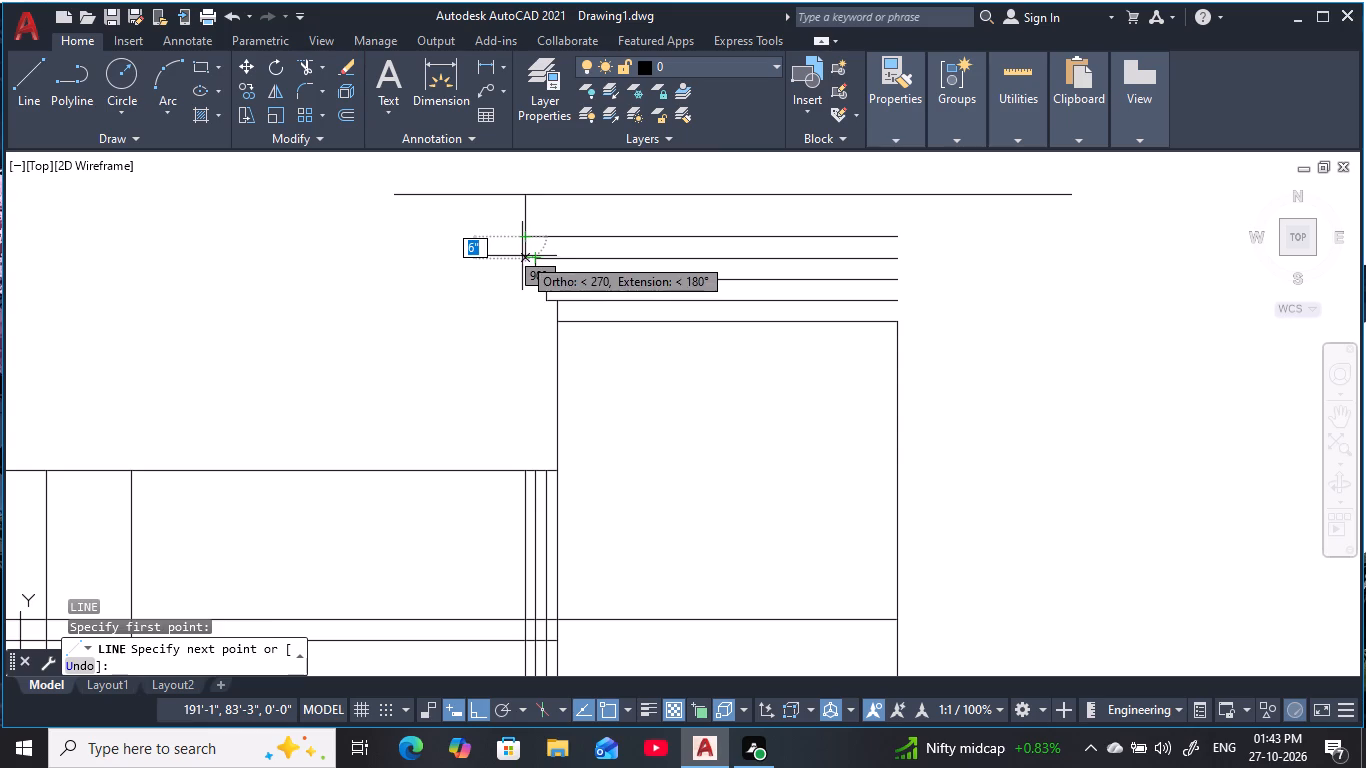
pyautogui.click(522, 256)
pyautogui.click(542, 260)
pyautogui.press('Escape')
pyautogui.press('Escape')
pyautogui.press('Escape')
pyautogui.press('Escape')
pyautogui.press('Escape')
pyautogui.press('Escape')
pyautogui.press('Escape')
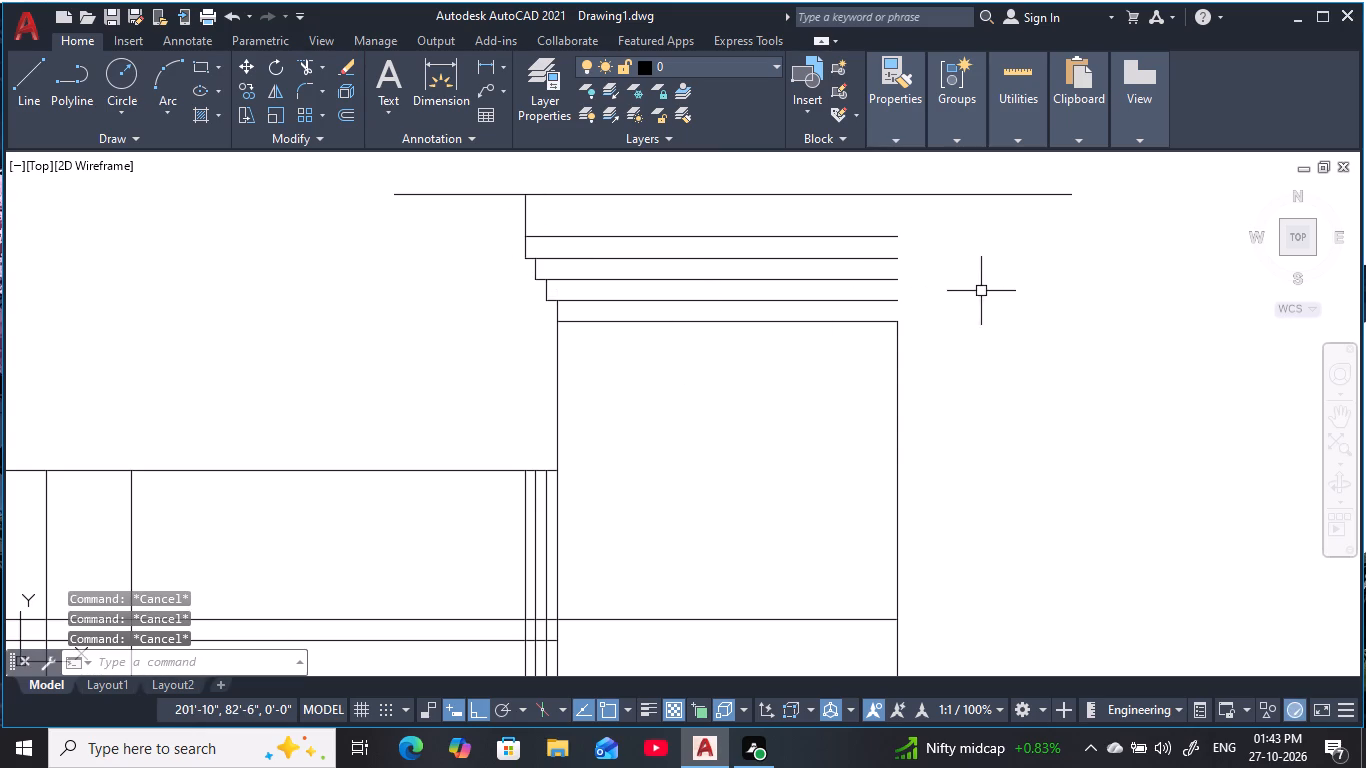
# Trim away the horizontal construction line above the stepped bands and the leftover vertical segment joining it.
pyautogui.moveTo(983, 296); pyautogui.dragTo(986, 336, button='middle')
pyautogui.press('Escape')
pyautogui.press('Escape')
pyautogui.write('tr')
pyautogui.press('space')
pyautogui.press('space')
pyautogui.moveTo(516, 236); pyautogui.dragTo(515, 239)
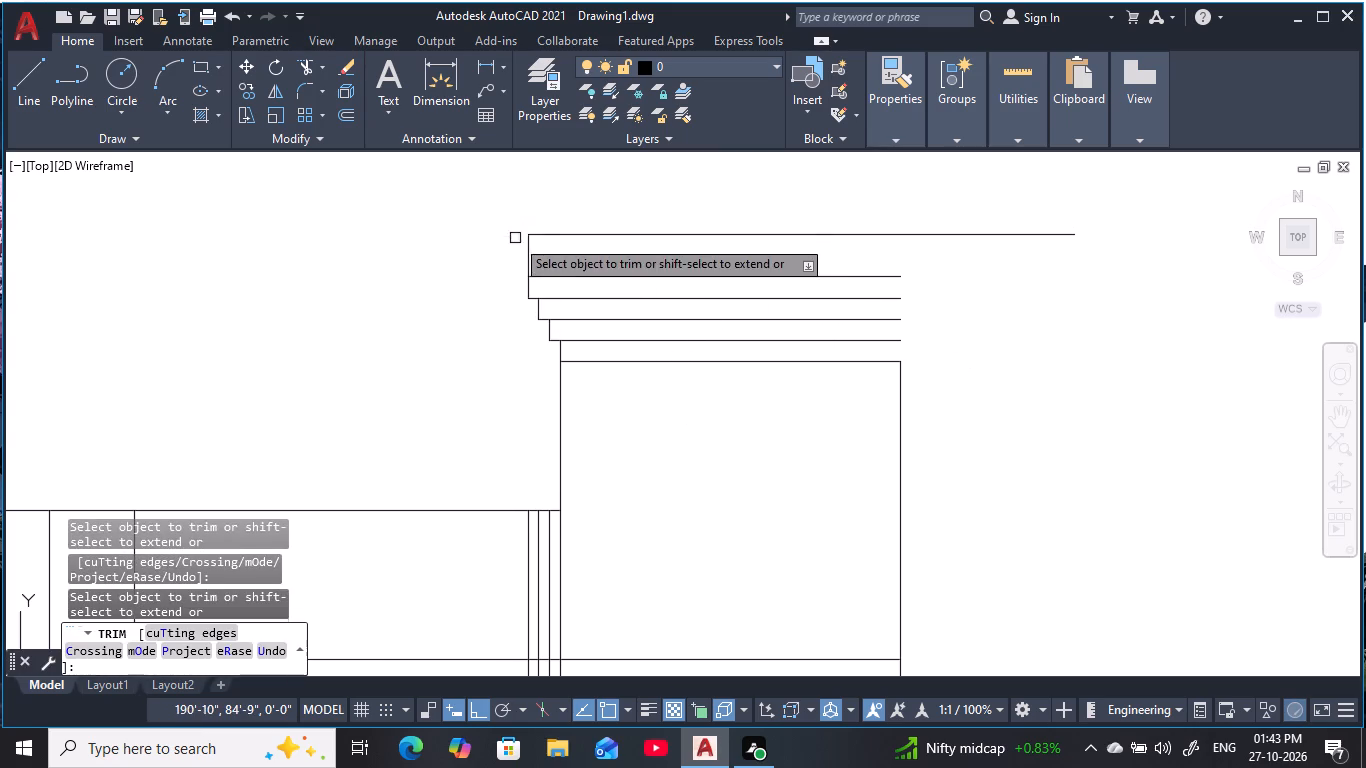
pyautogui.moveTo(515, 239); pyautogui.dragTo(522, 245)
pyautogui.click(561, 248)
pyautogui.click(484, 253)
pyautogui.click(626, 254)
pyautogui.click(640, 231)
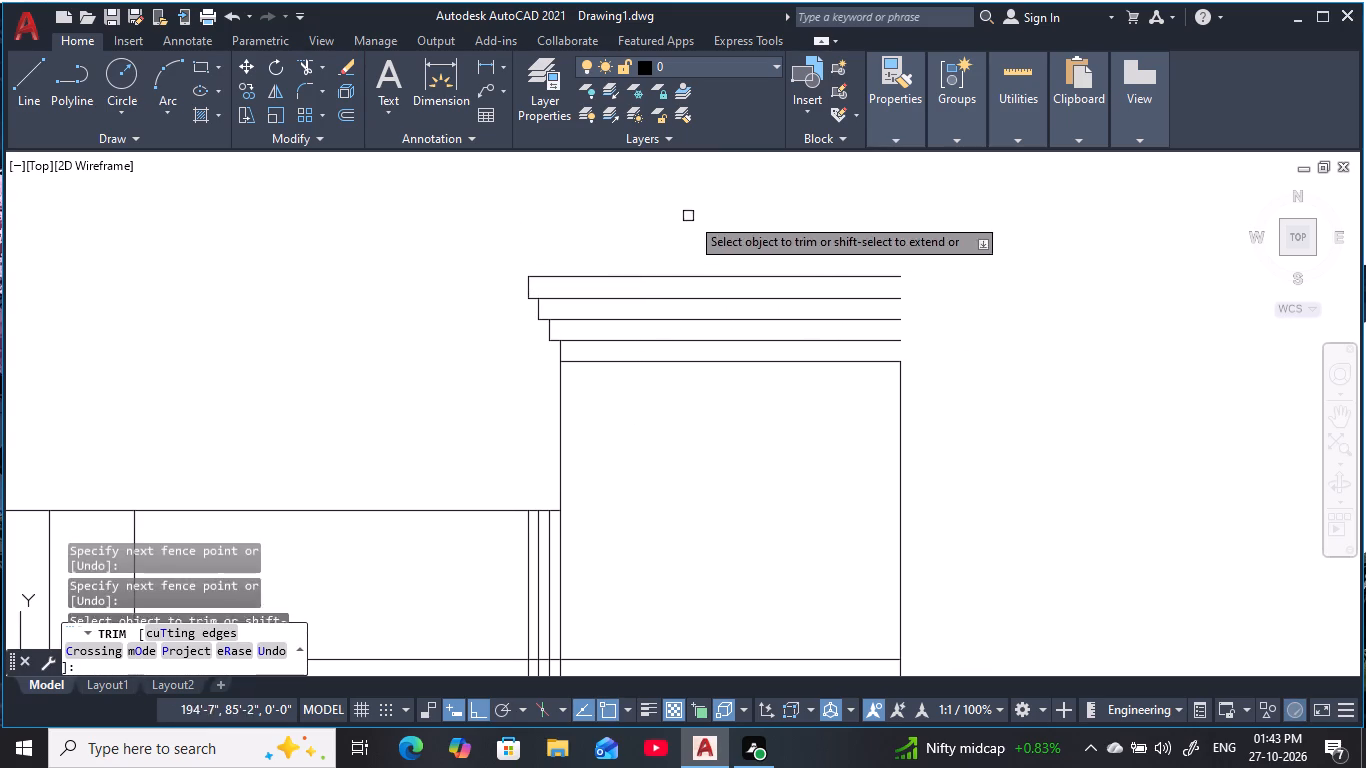
# Offset the rightmost bay's right vertical line outward three times in succession at 3" spacing.
pyautogui.scroll(-2, 1029, 264)
pyautogui.moveTo(1025, 269); pyautogui.dragTo(894, 305, button='middle')
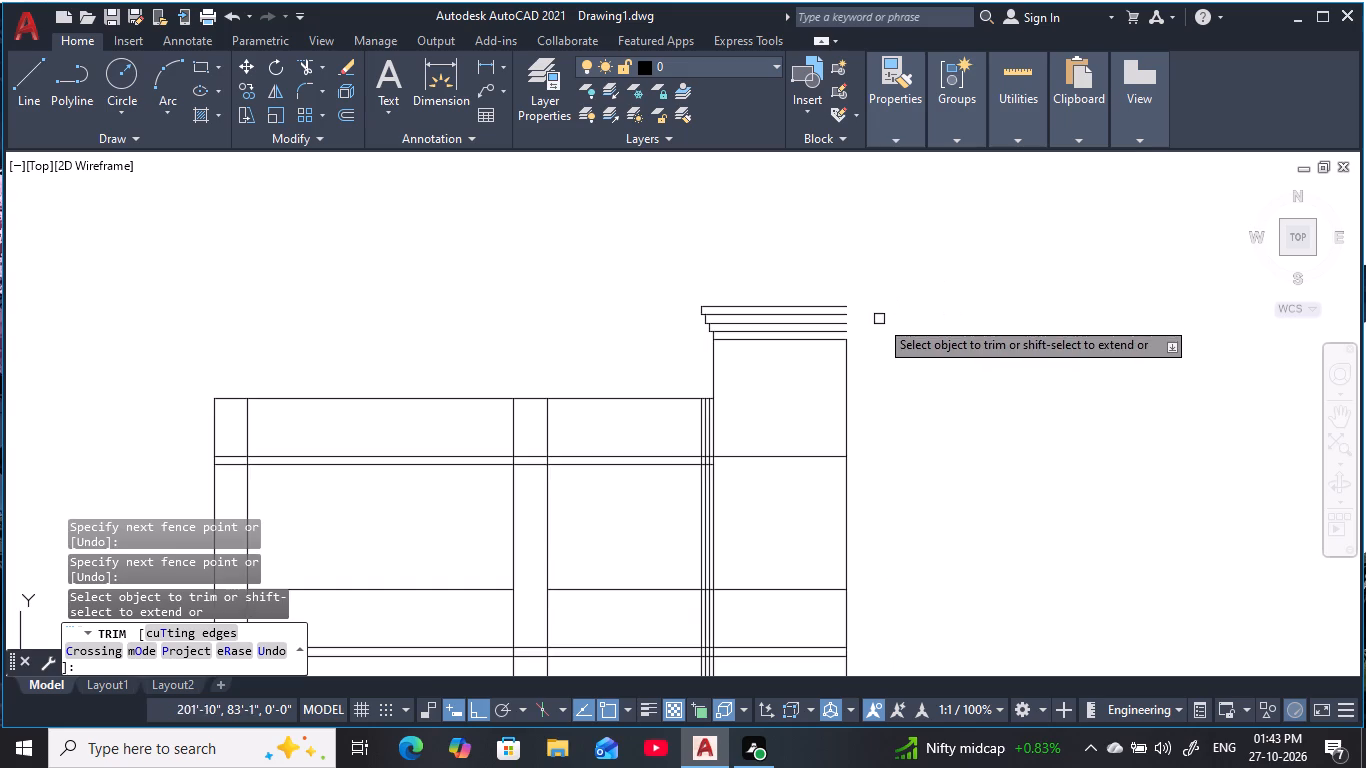
pyautogui.scroll(2, 878, 319)
pyautogui.middleClick(837, 323)
pyautogui.press('Escape')
pyautogui.press('Escape')
pyautogui.write('o')
pyautogui.press('space')
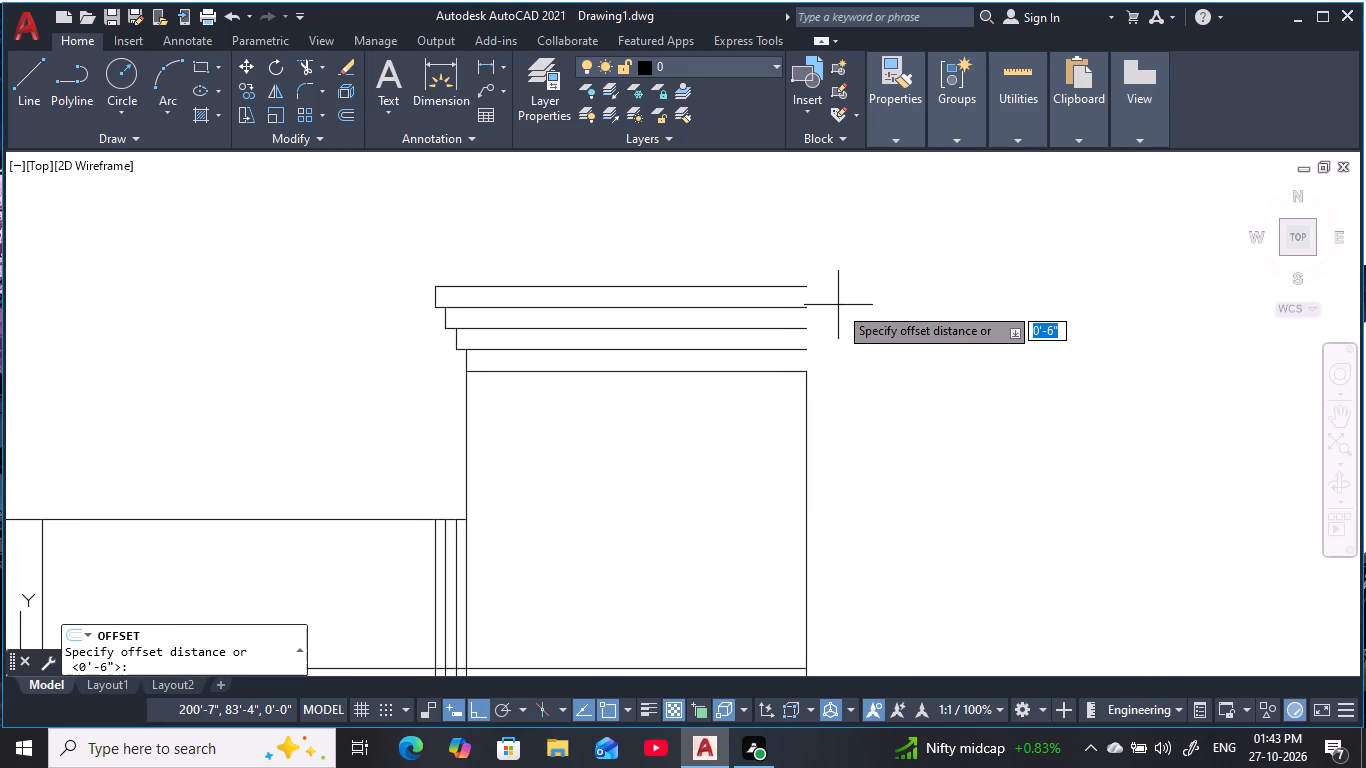
pyautogui.write('3')
pyautogui.press('space')
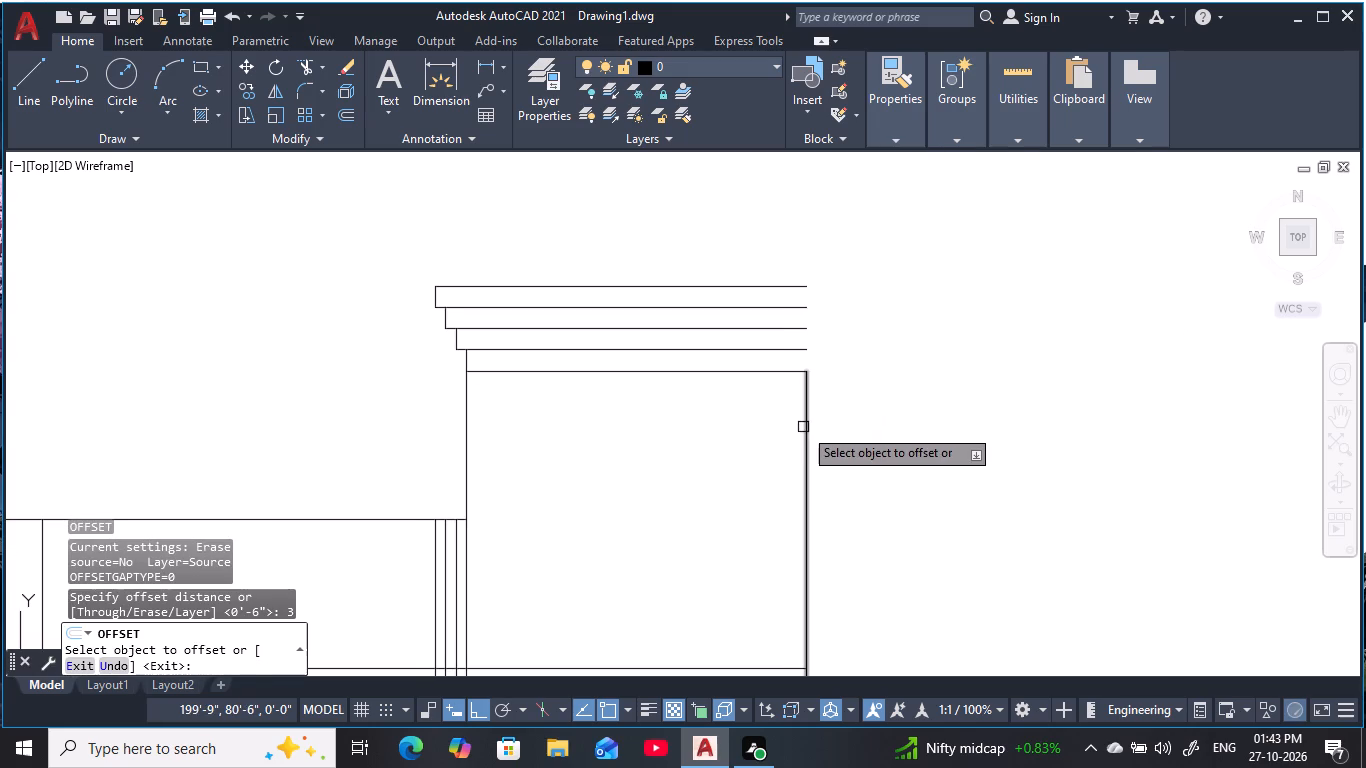
pyautogui.click(806, 427)
pyautogui.click(926, 414)
pyautogui.click(820, 444)
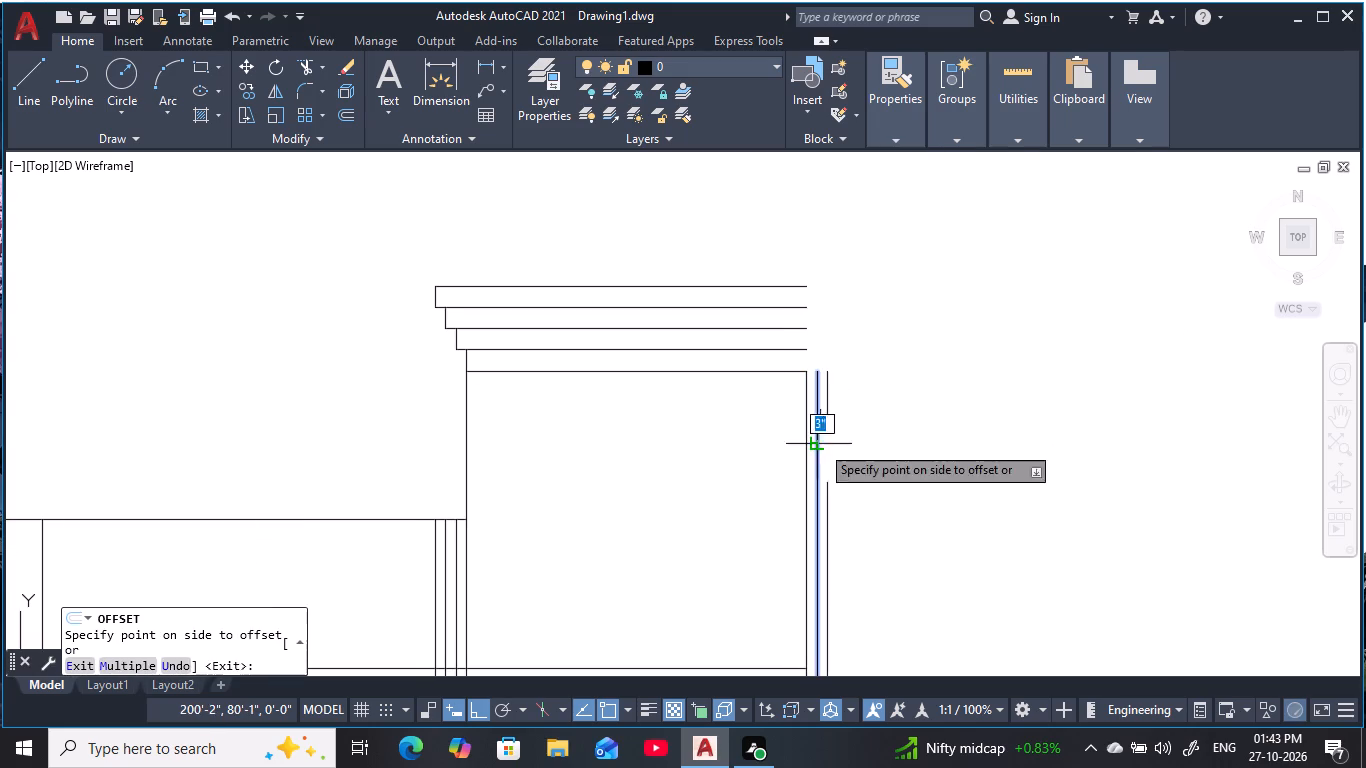
pyautogui.click(914, 417)
pyautogui.click(825, 448)
pyautogui.click(1010, 422)
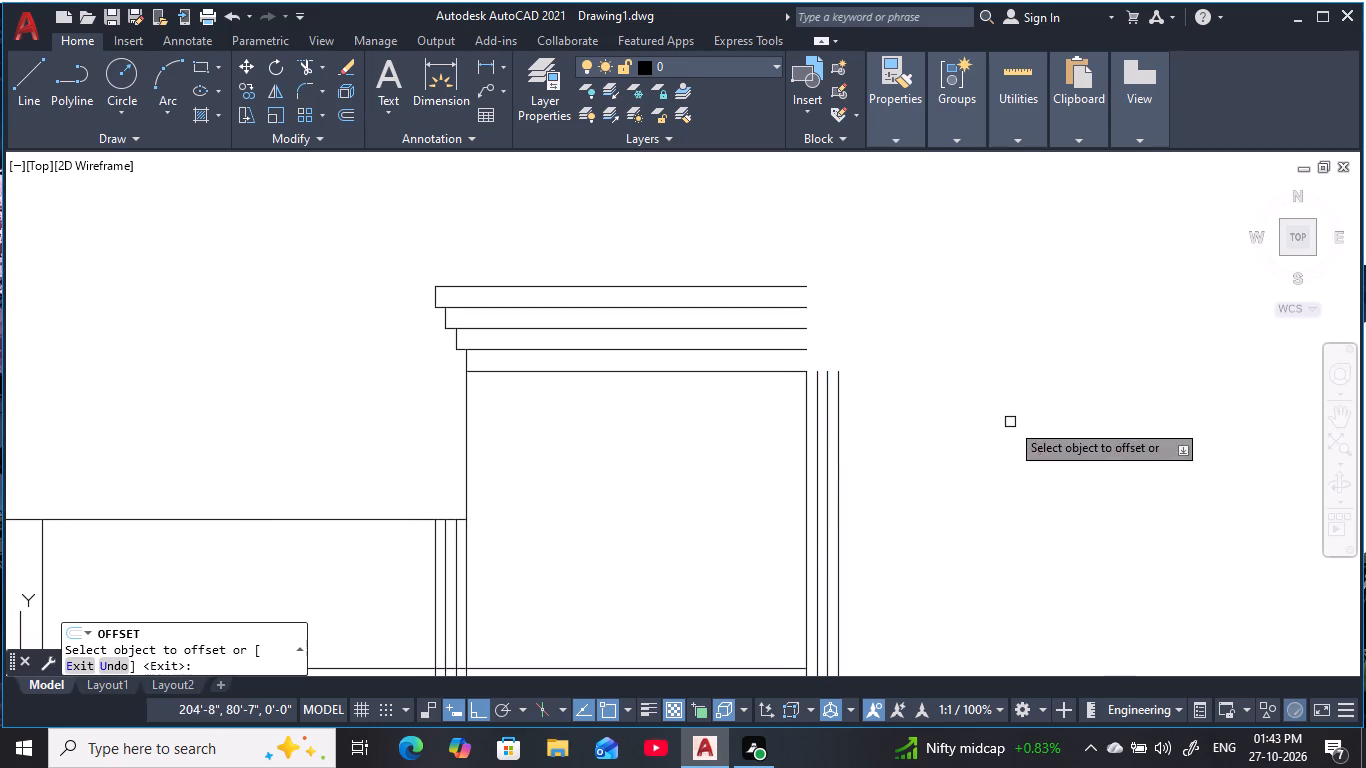
pyautogui.press('Escape')
pyautogui.press('Escape')
pyautogui.press('Escape')
pyautogui.press('Escape')
pyautogui.press('Escape')
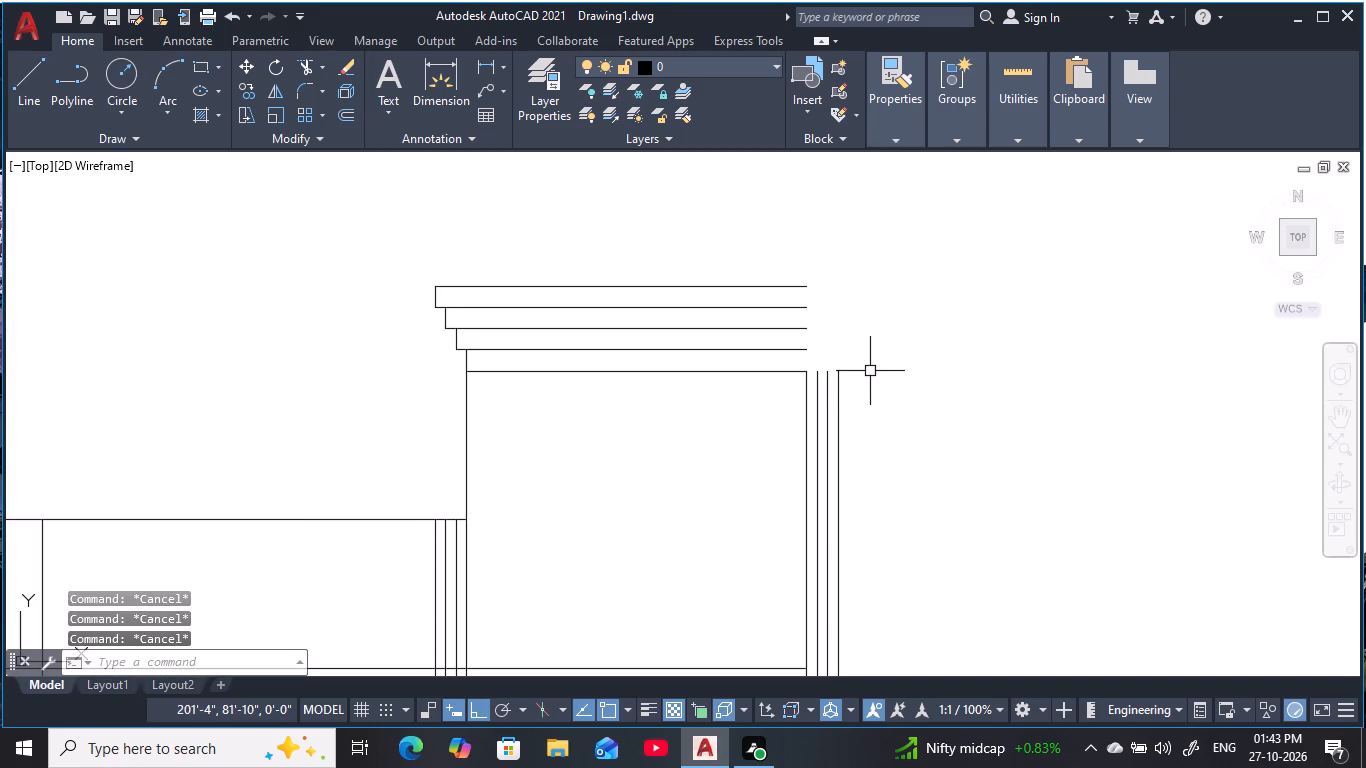
# Draw a horizontal construction line above the stepped bands, spanning past the three new offset vertical lines.
pyautogui.write('l')
pyautogui.press('space')
pyautogui.click(658, 227)
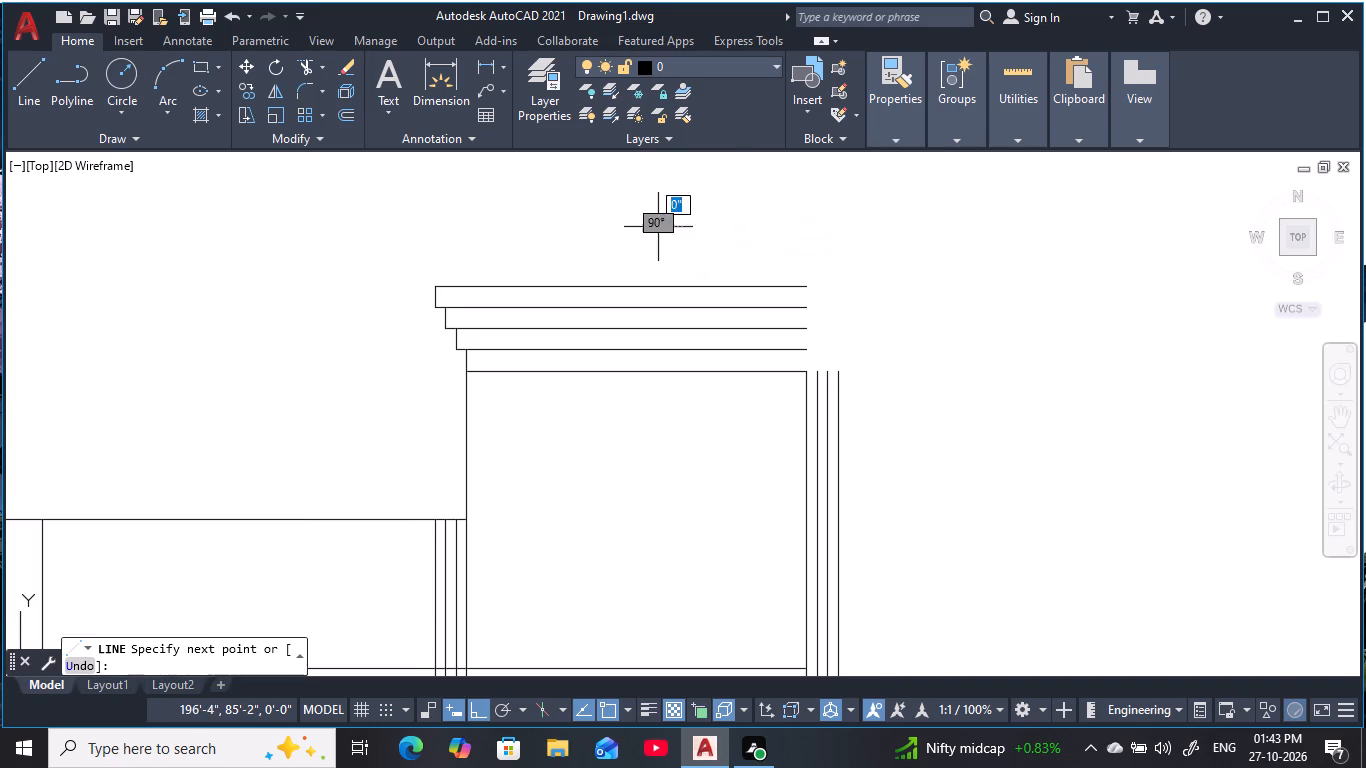
pyautogui.click(1119, 202)
pyautogui.press('Escape')
pyautogui.press('Escape')
# Extend the three offset verticals up to the construction line and the bay's right line up to the lowest band line.
pyautogui.write('ex')
pyautogui.press('space')
pyautogui.moveTo(846, 467); pyautogui.dragTo(798, 496)
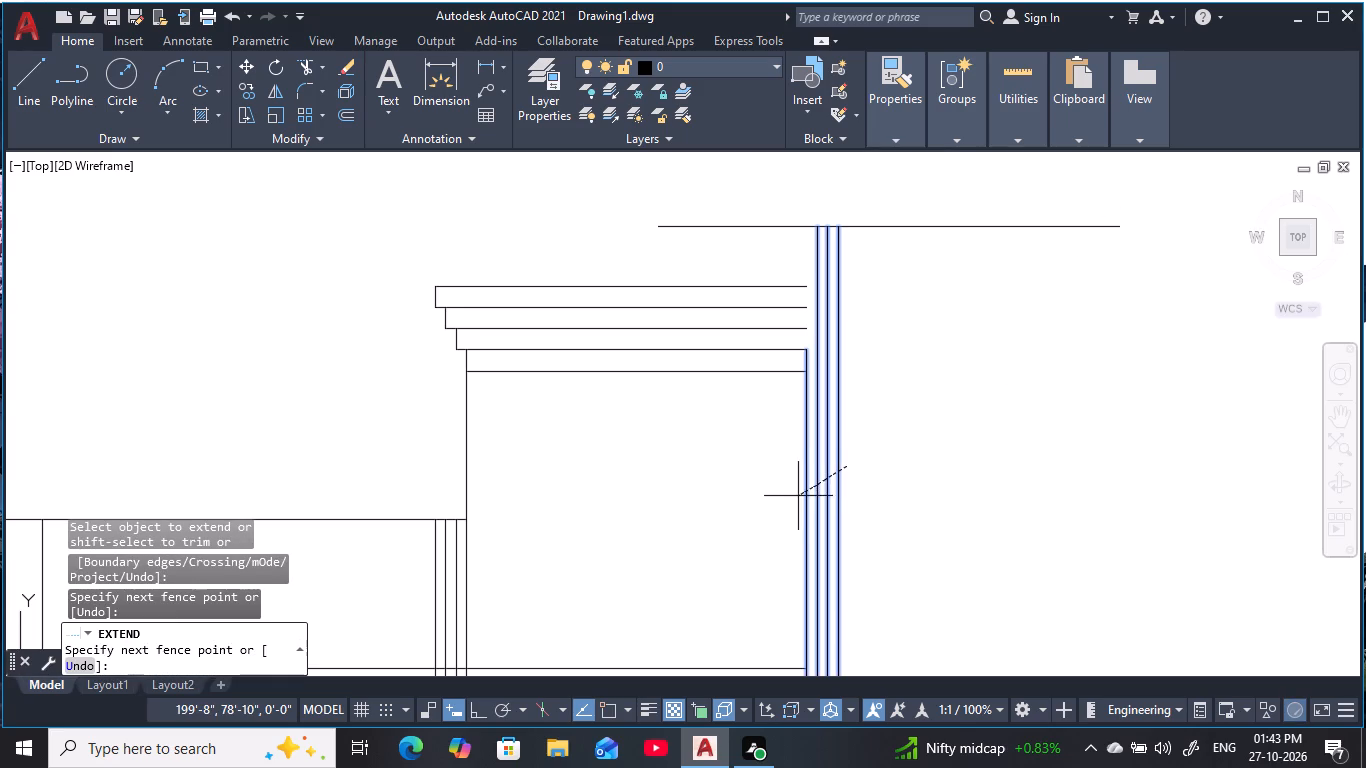
pyautogui.moveTo(798, 496); pyautogui.dragTo(795, 498)
pyautogui.press('Escape')
pyautogui.press('Escape')
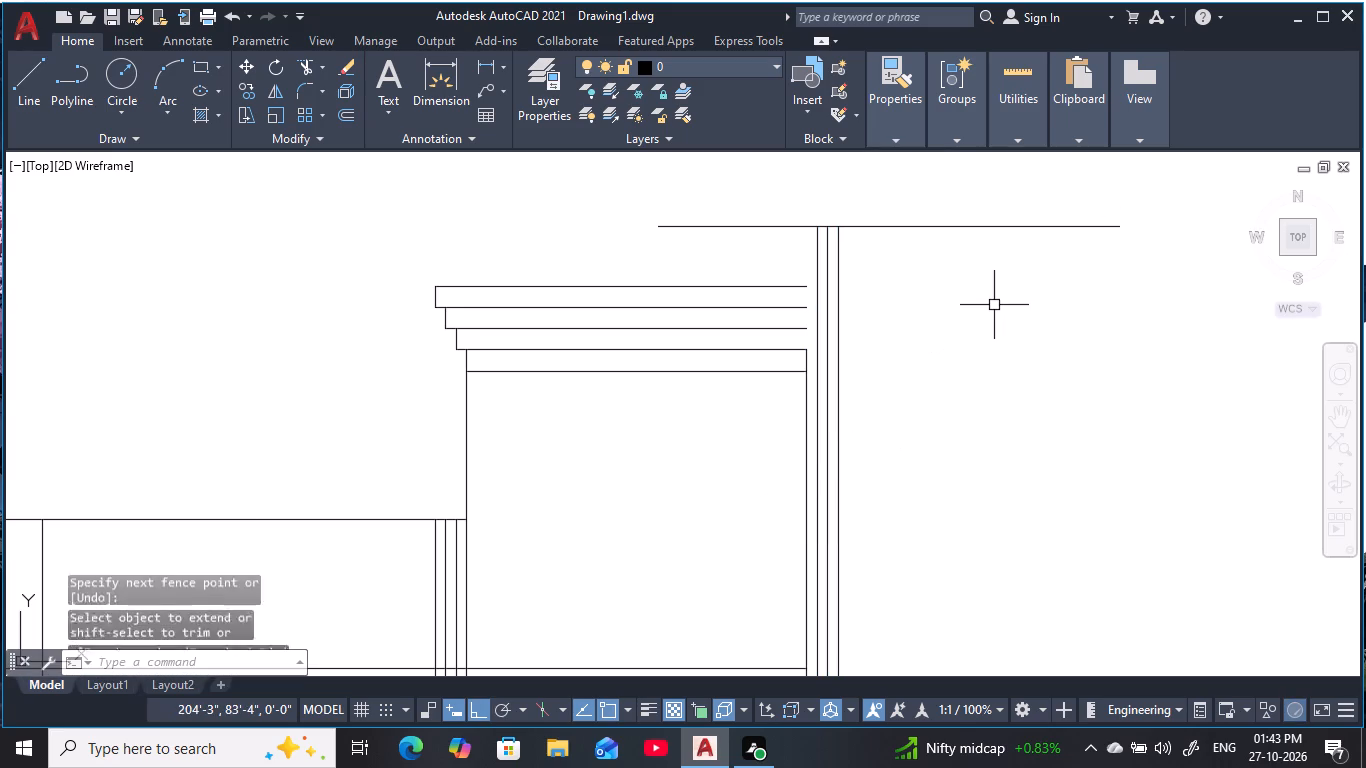
pyautogui.press('Escape')
pyautogui.press('Escape')
pyautogui.press('Escape')
pyautogui.press('Escape')
pyautogui.press('r')
pyautogui.press('Escape')
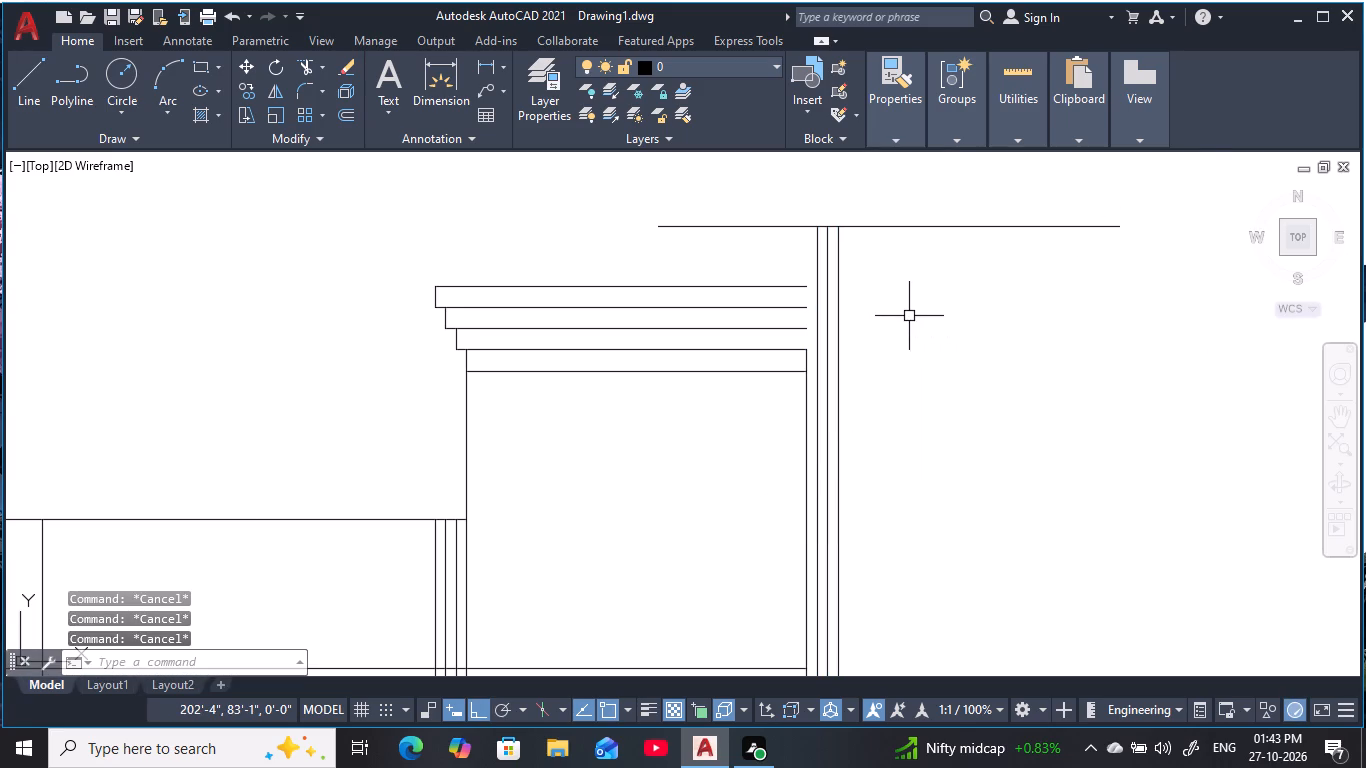
# Extend the upper three band lines rightward to the outermost offset vertical and the lowest one to the nearest offset vertical.
pyautogui.press('Escape')
pyautogui.write('ex')
pyautogui.press('space')
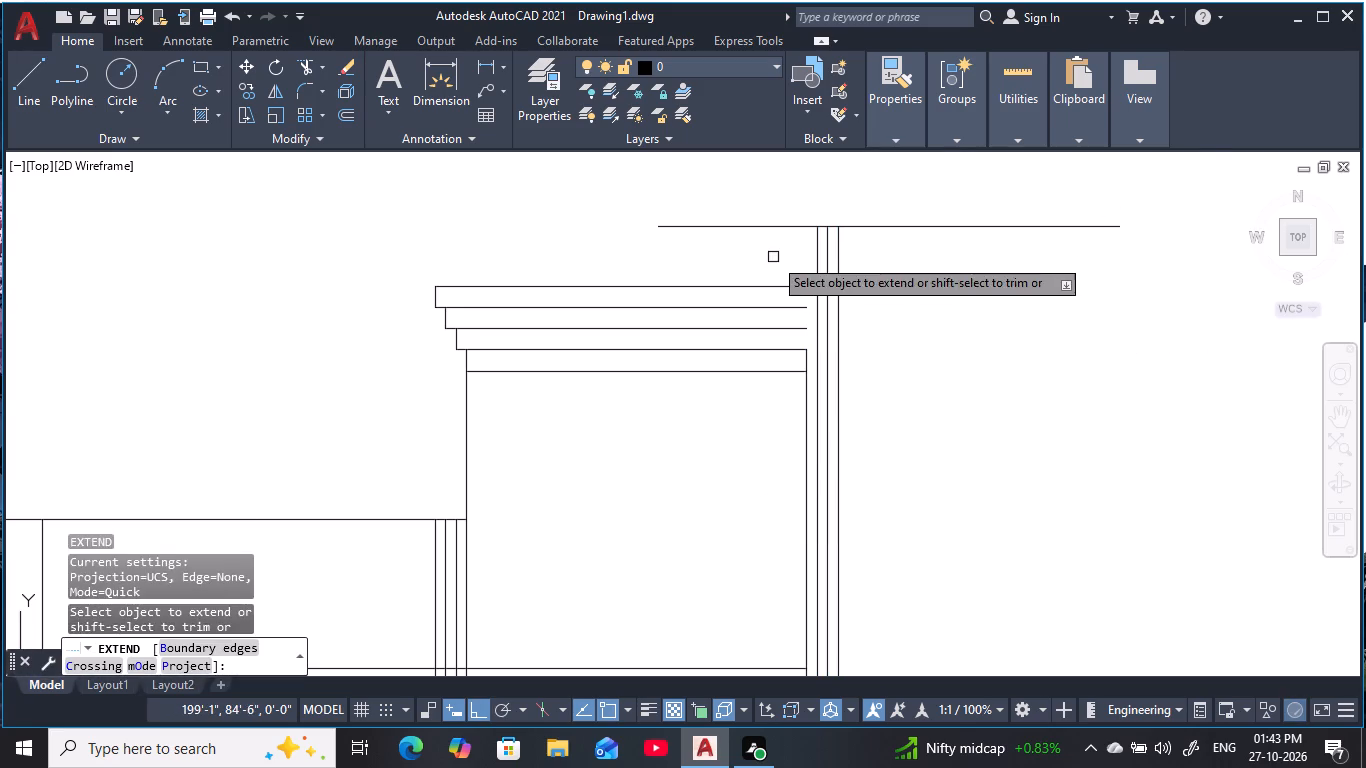
pyautogui.moveTo(773, 257); pyautogui.dragTo(785, 341)
pyautogui.moveTo(780, 272); pyautogui.dragTo(795, 340)
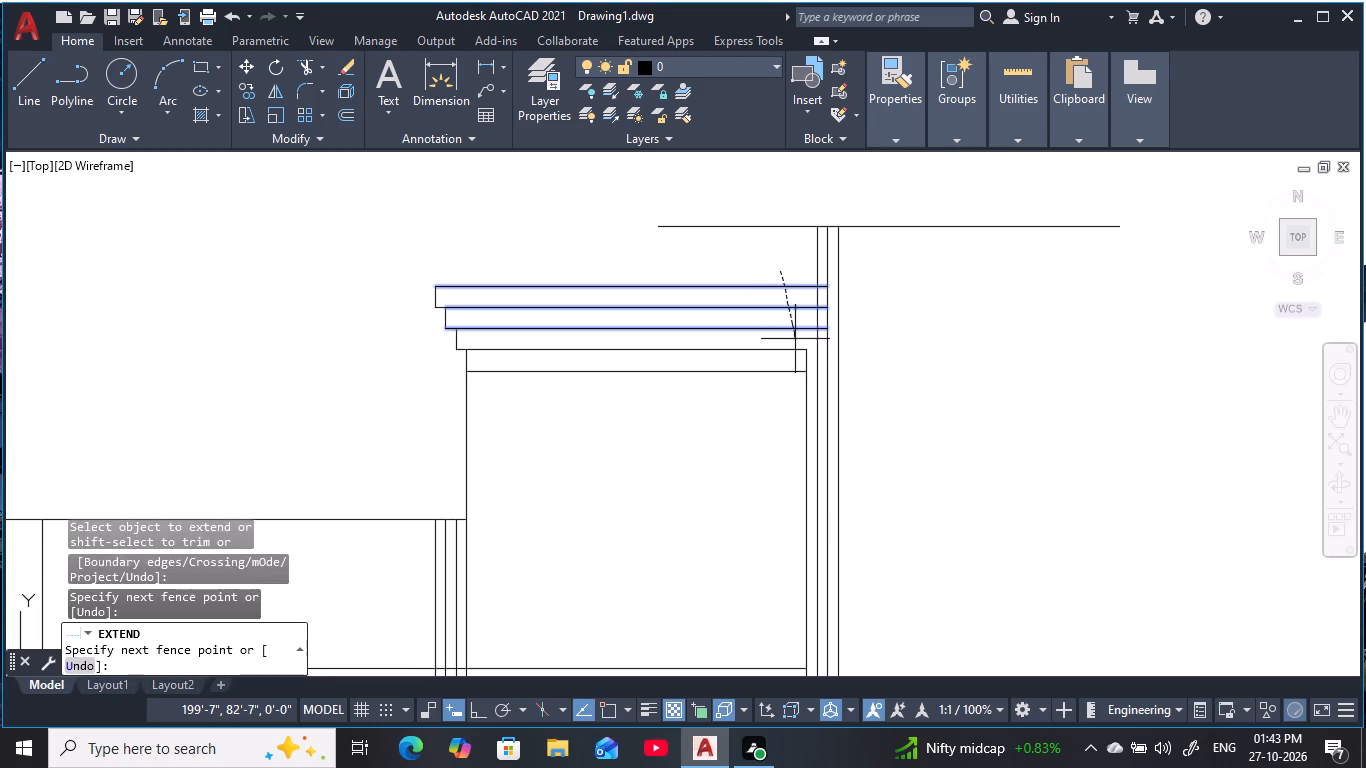
pyautogui.moveTo(795, 340); pyautogui.dragTo(795, 342)
pyautogui.moveTo(786, 268); pyautogui.dragTo(775, 358)
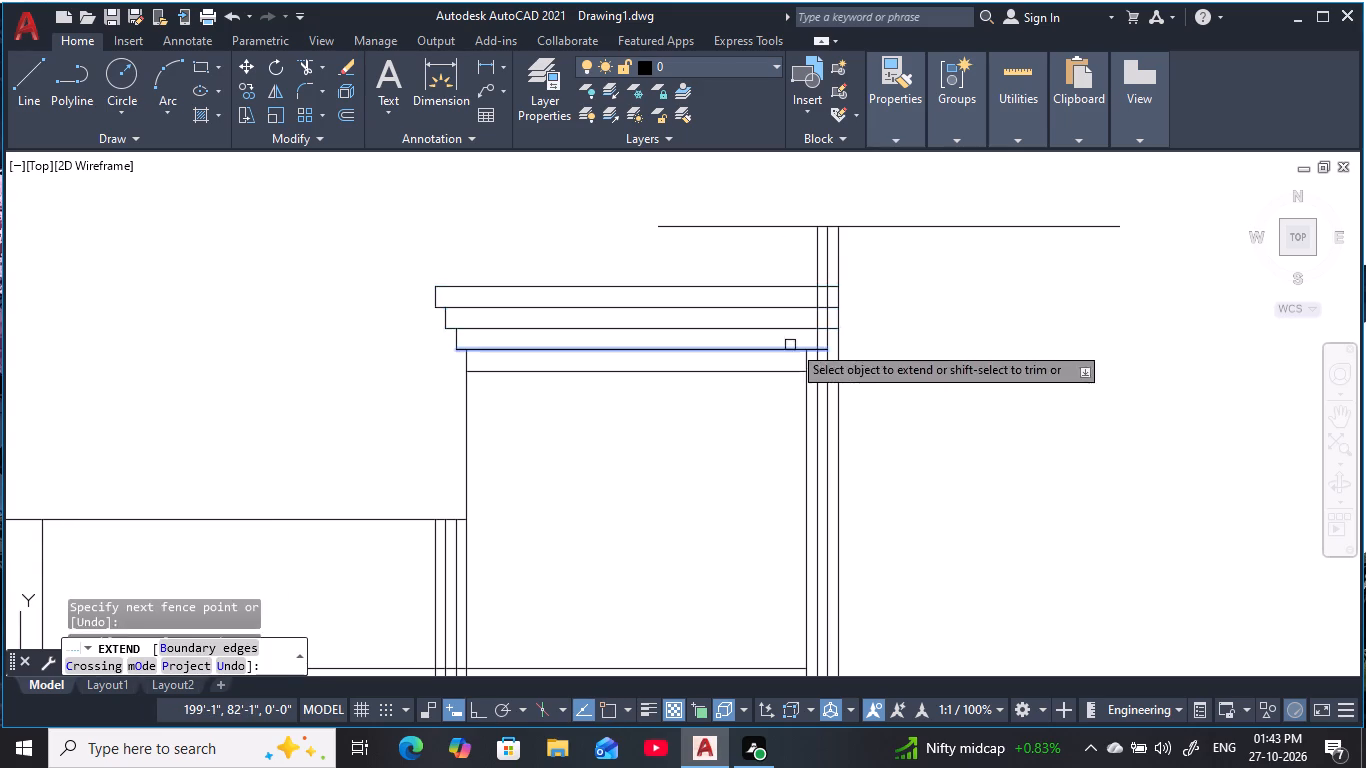
pyautogui.press('Escape')
pyautogui.press('Escape')
pyautogui.press('Escape')
pyautogui.moveTo(893, 386); pyautogui.dragTo(899, 344, button='middle')
pyautogui.press('Escape')
pyautogui.press('Escape')
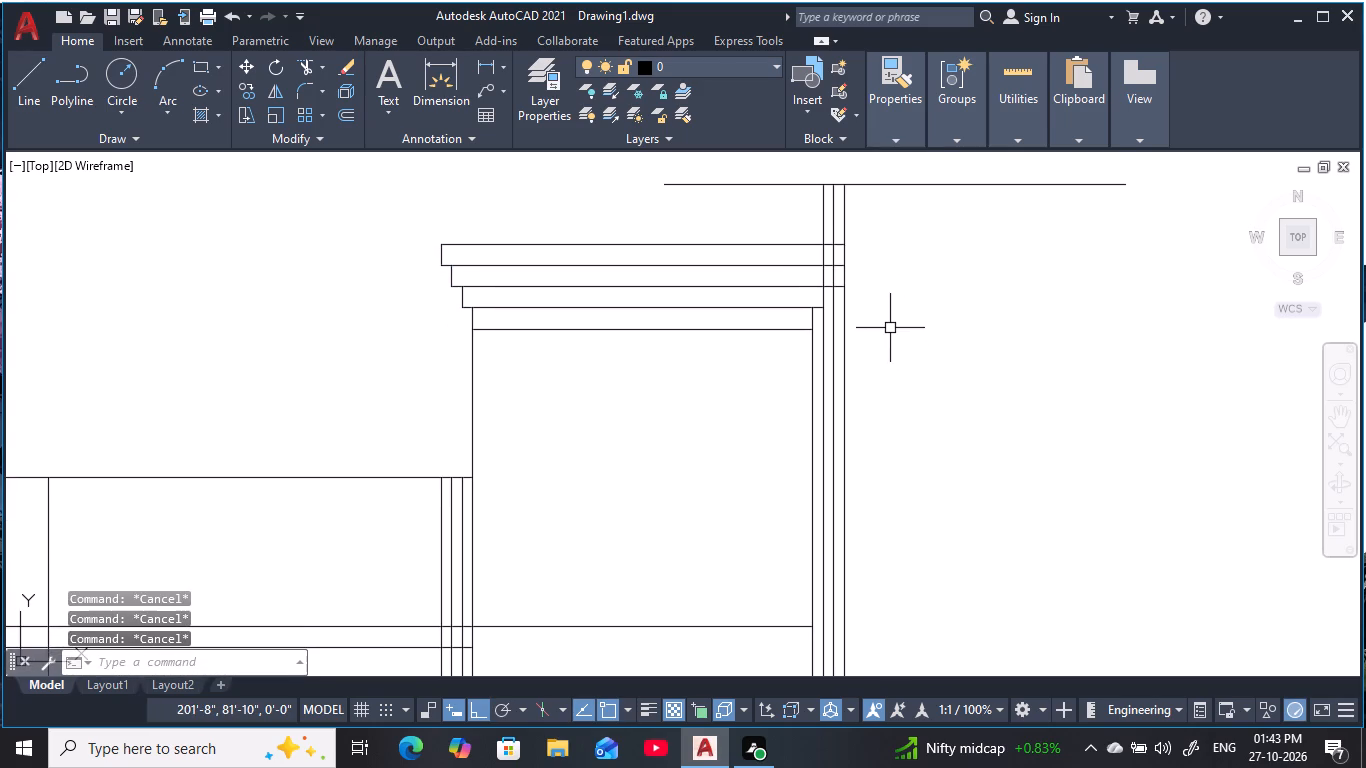
# Trim away the three offset verticals below the stepped bands, beside the rightmost bay.
pyautogui.write('tr')
pyautogui.press('space')
pyautogui.moveTo(856, 379); pyautogui.dragTo(843, 395)
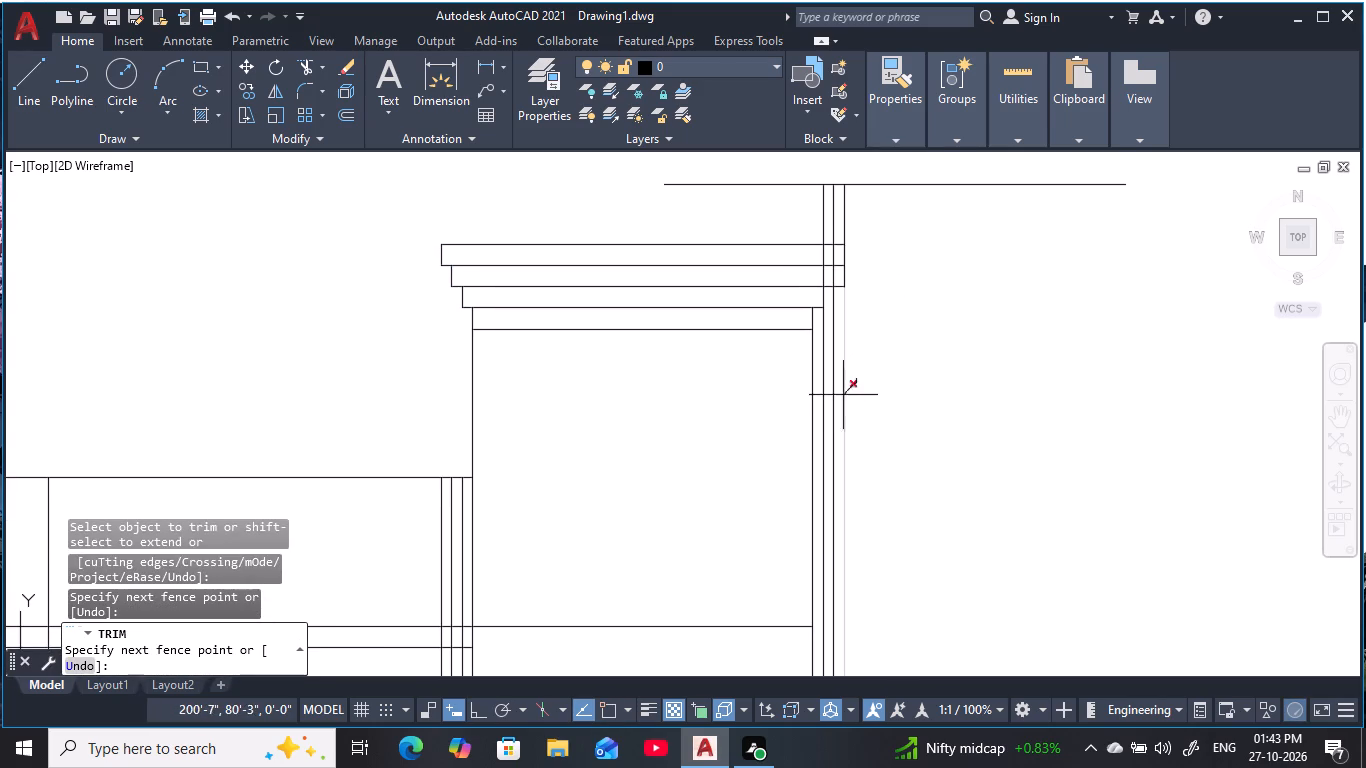
pyautogui.moveTo(843, 395); pyautogui.dragTo(821, 415)
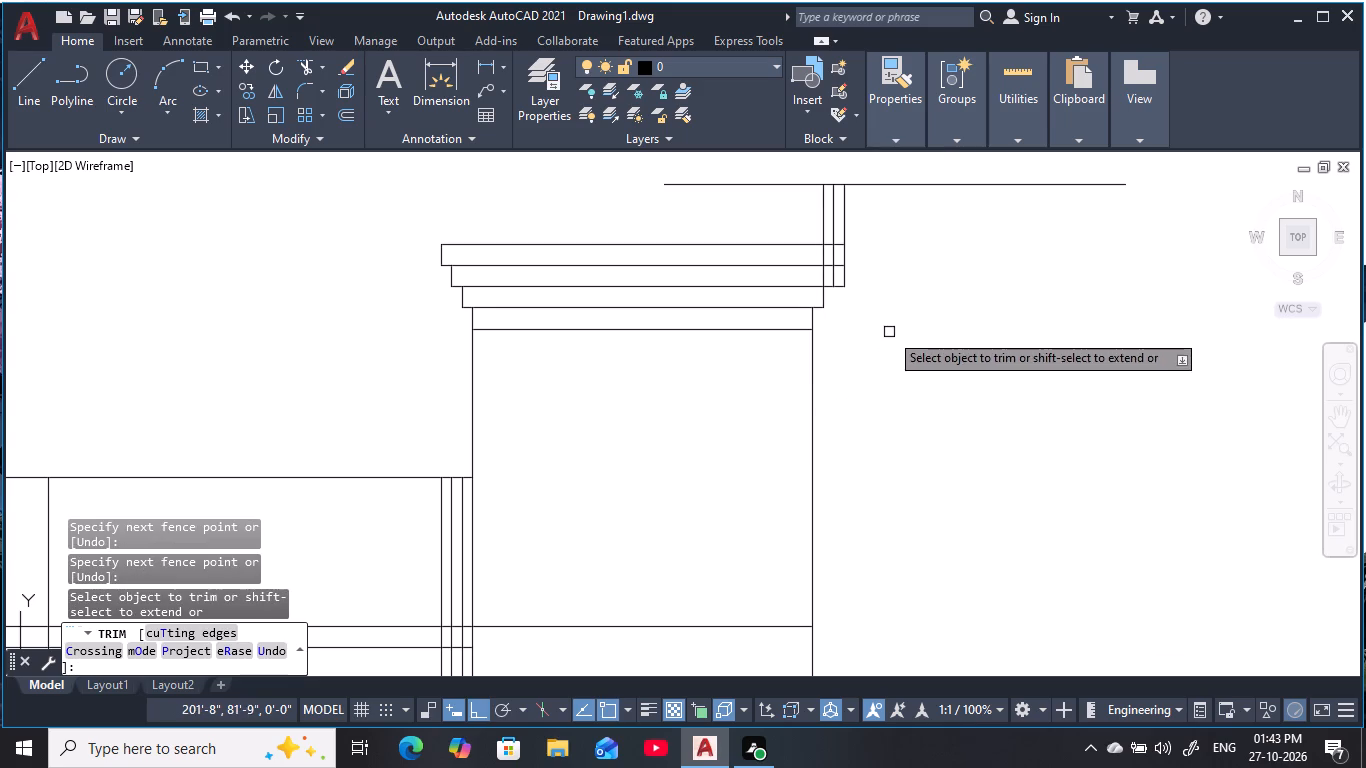
# Trim the excess vertical and band line segments at the bands' right end to form steps matching the left end.
pyautogui.scroll(1, 879, 284)
pyautogui.moveTo(877, 298); pyautogui.dragTo(894, 337, button='middle')
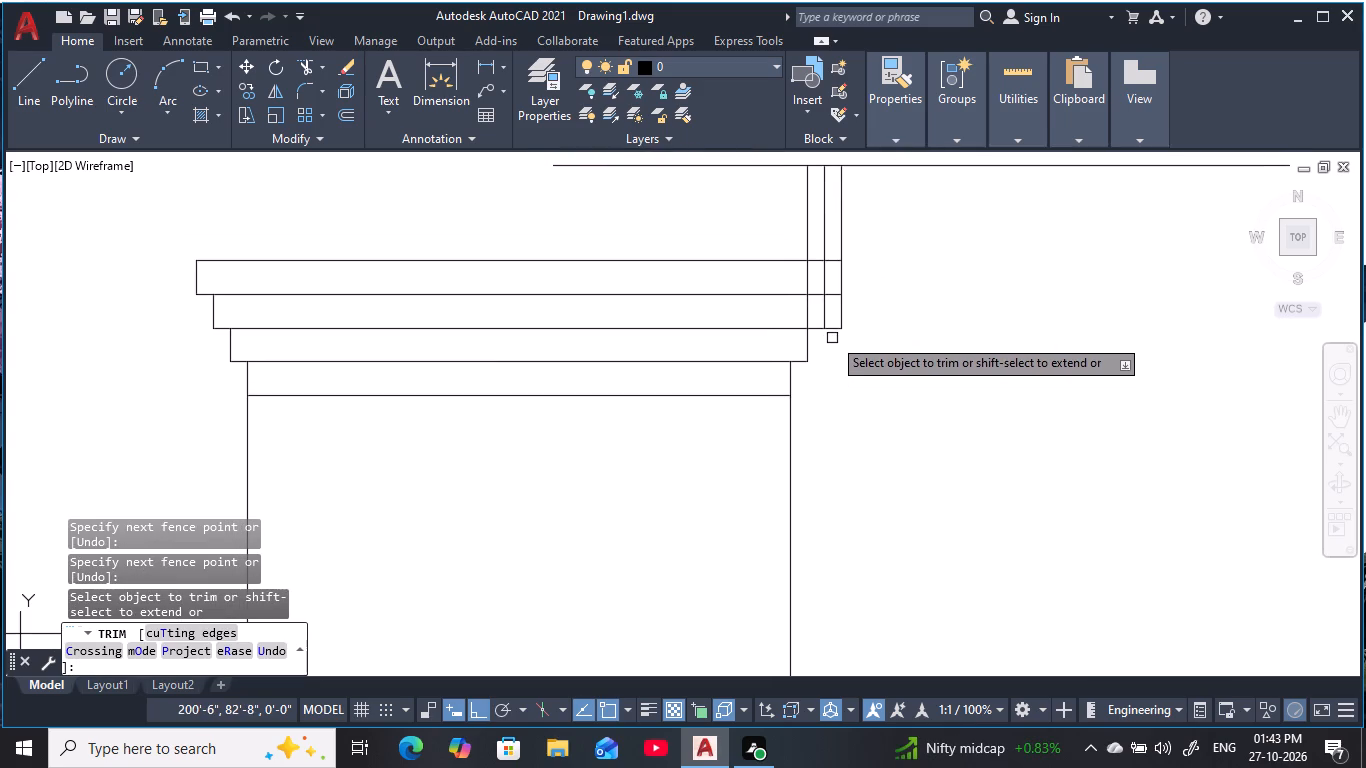
pyautogui.click(835, 331)
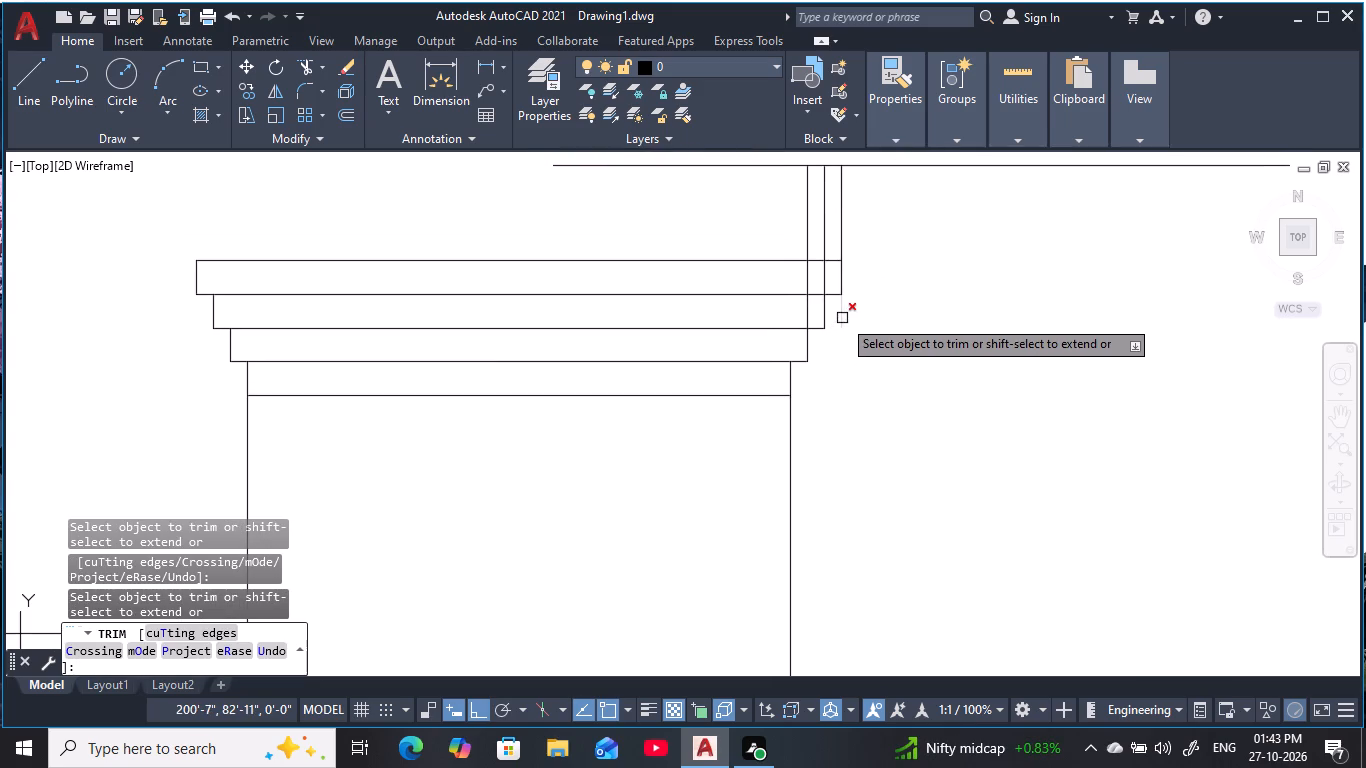
pyautogui.click(842, 318)
pyautogui.click(845, 250)
pyautogui.click(821, 247)
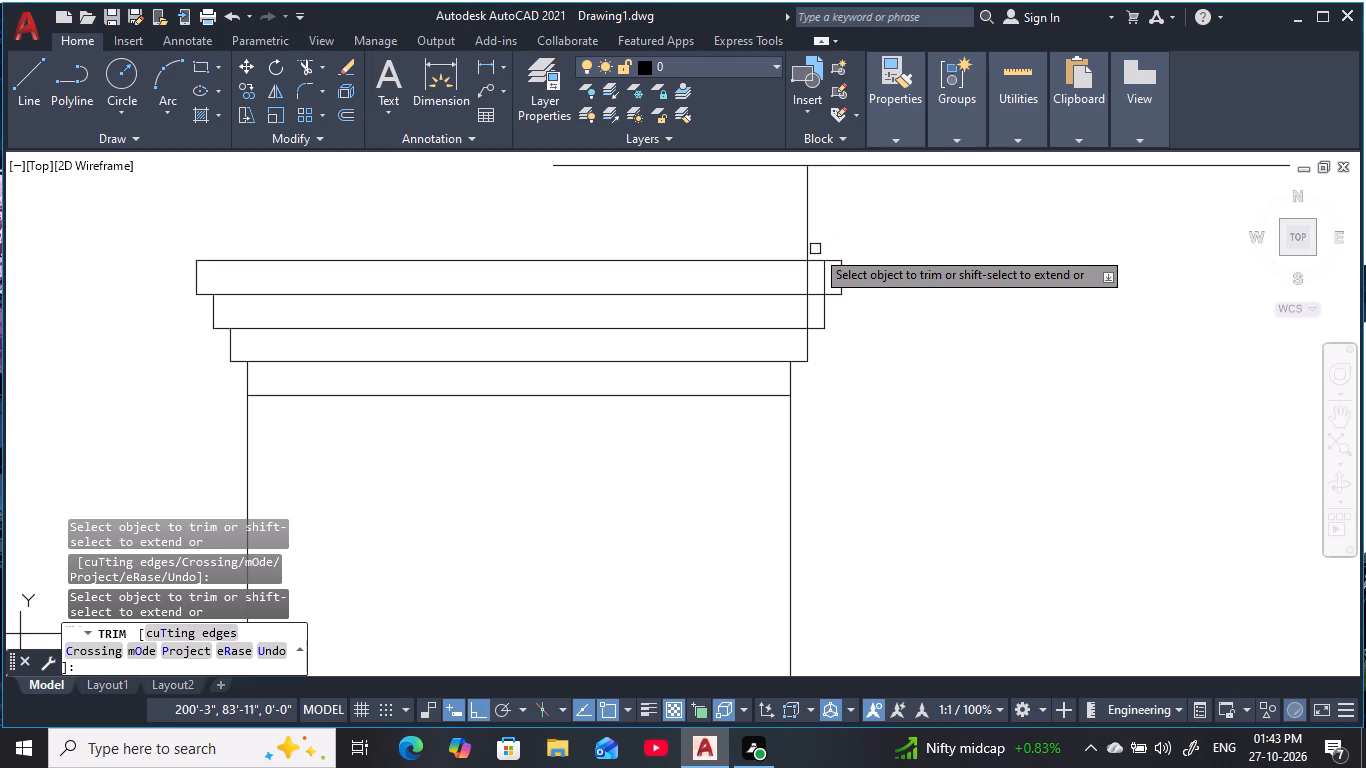
pyautogui.click(812, 249)
pyautogui.click(831, 278)
pyautogui.click(803, 281)
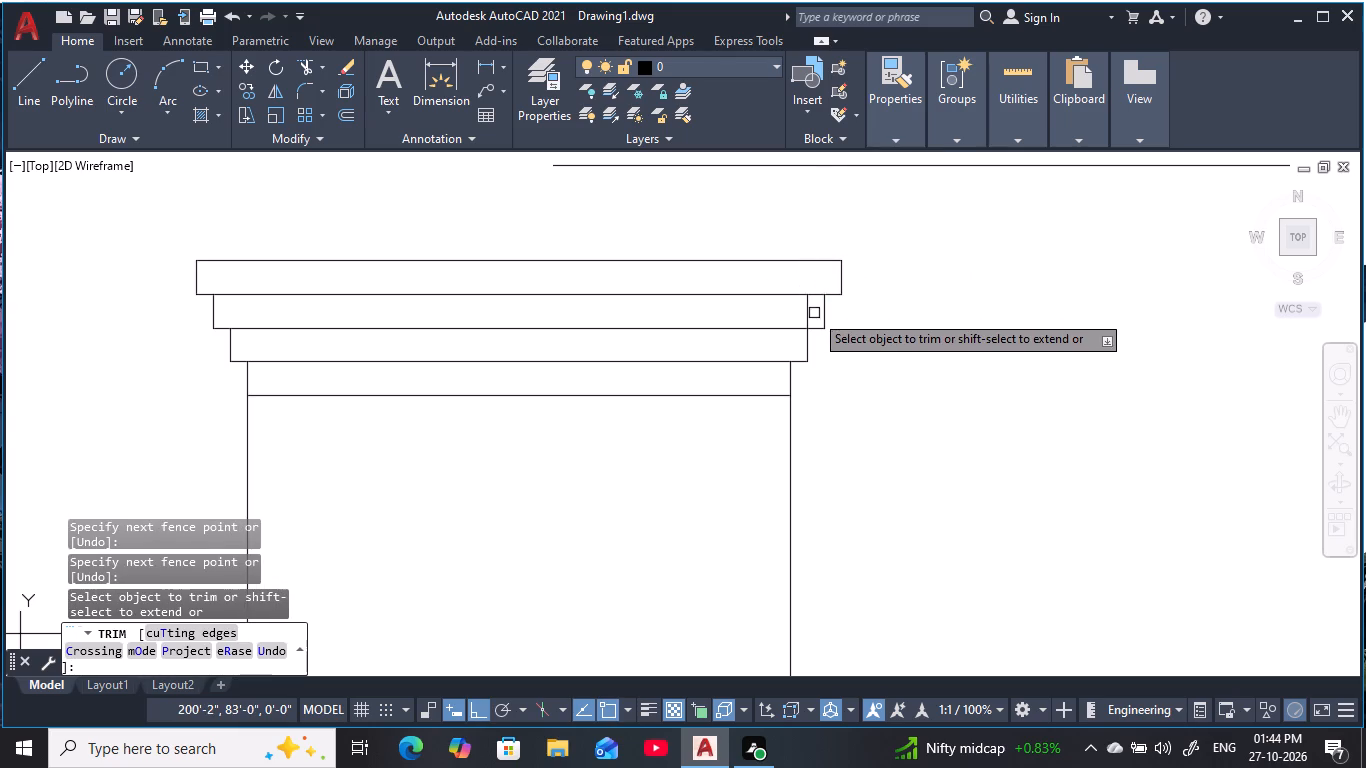
pyautogui.click(810, 317)
# Remove the horizontal construction line above the stepped bands with Trim.
pyautogui.scroll(-2, 883, 314)
pyautogui.moveTo(879, 329); pyautogui.dragTo(904, 363, button='middle')
pyautogui.moveTo(1026, 302); pyautogui.dragTo(1029, 302)
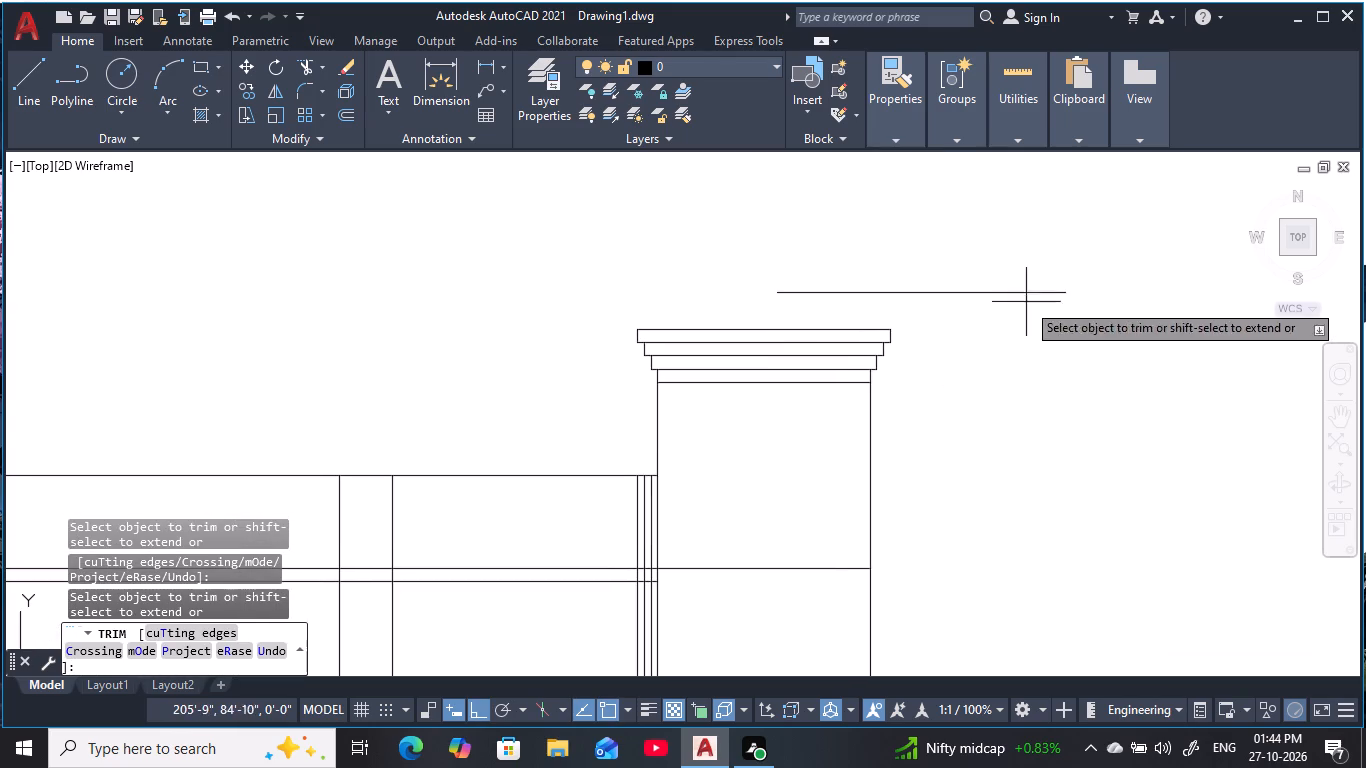
pyautogui.moveTo(1029, 302); pyautogui.dragTo(1018, 287)
pyautogui.click(979, 218)
pyautogui.press('Escape')
pyautogui.press('Escape')
pyautogui.scroll(-1, 925, 301)
pyautogui.moveTo(925, 301); pyautogui.dragTo(892, 314, button='middle')
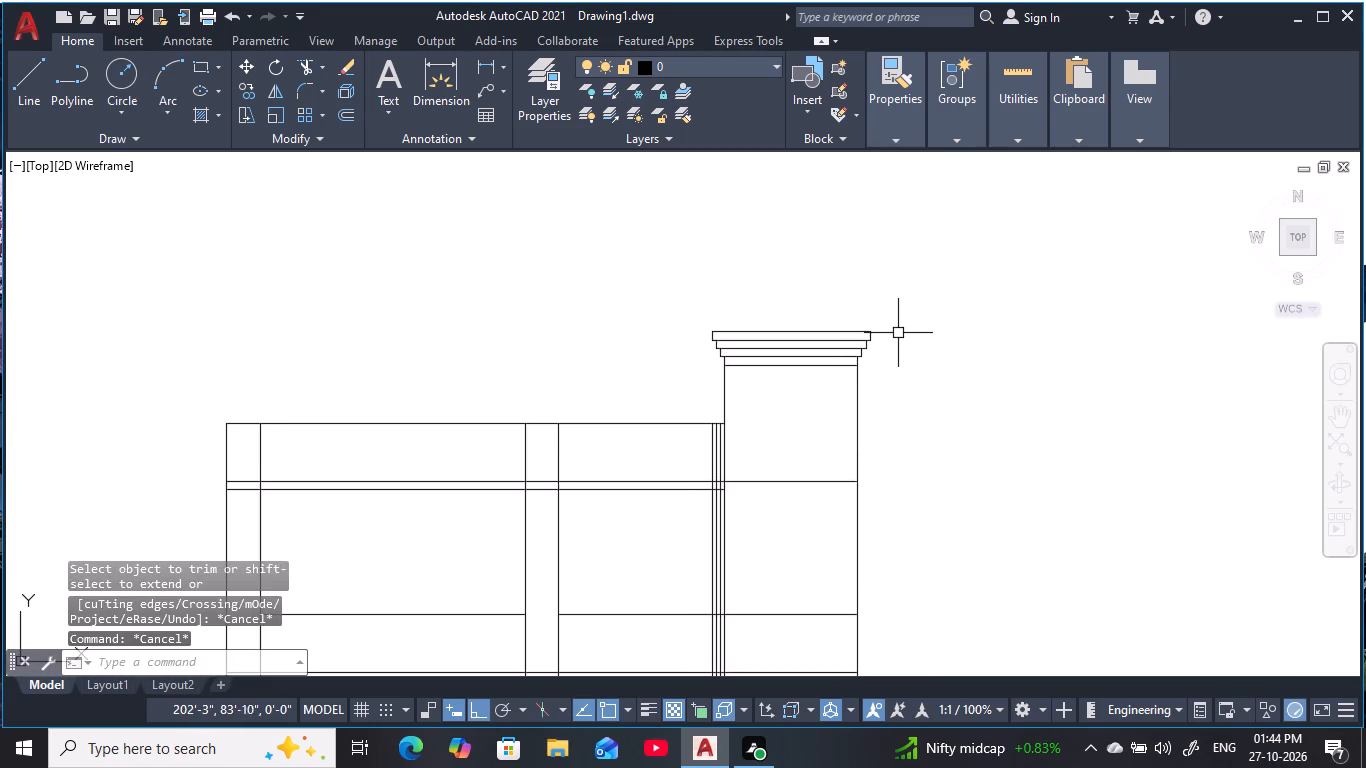
pyautogui.press('Escape')
pyautogui.press('Escape')
pyautogui.press('Escape')
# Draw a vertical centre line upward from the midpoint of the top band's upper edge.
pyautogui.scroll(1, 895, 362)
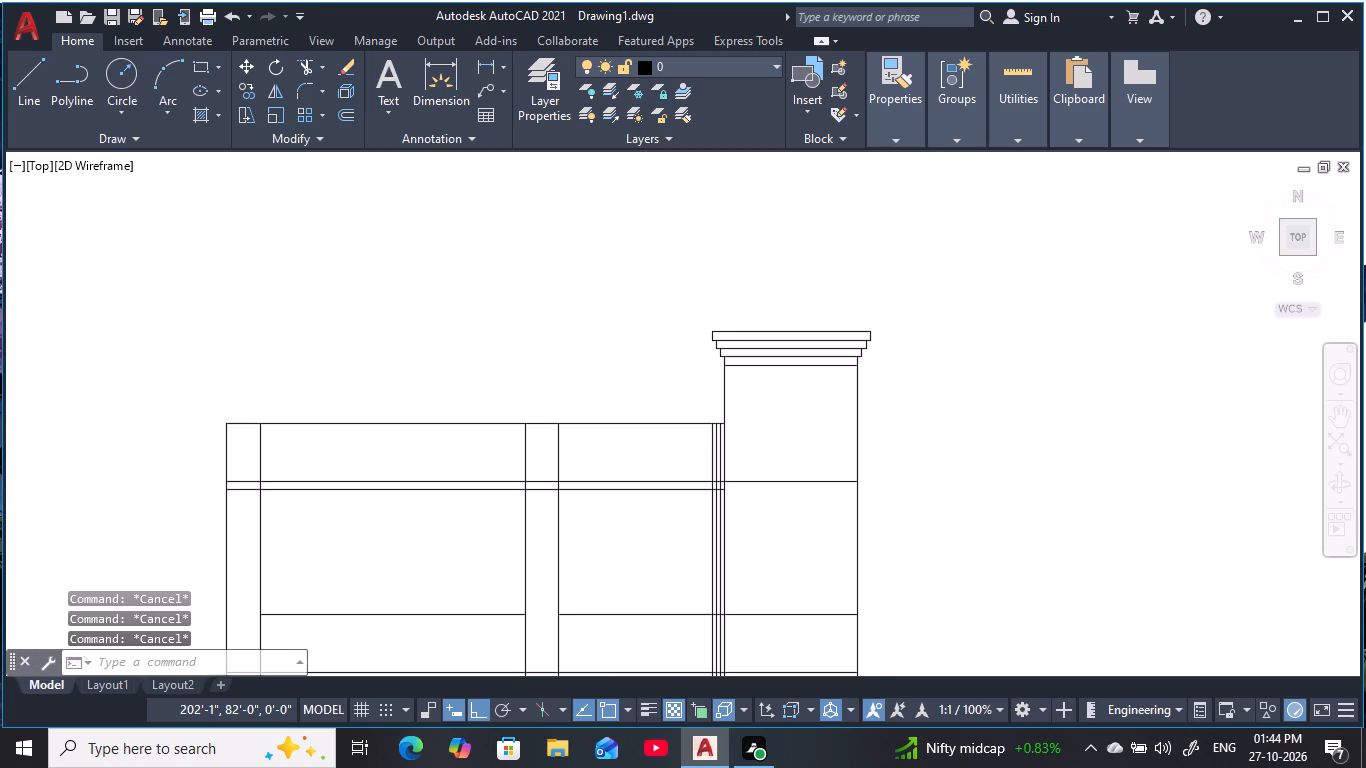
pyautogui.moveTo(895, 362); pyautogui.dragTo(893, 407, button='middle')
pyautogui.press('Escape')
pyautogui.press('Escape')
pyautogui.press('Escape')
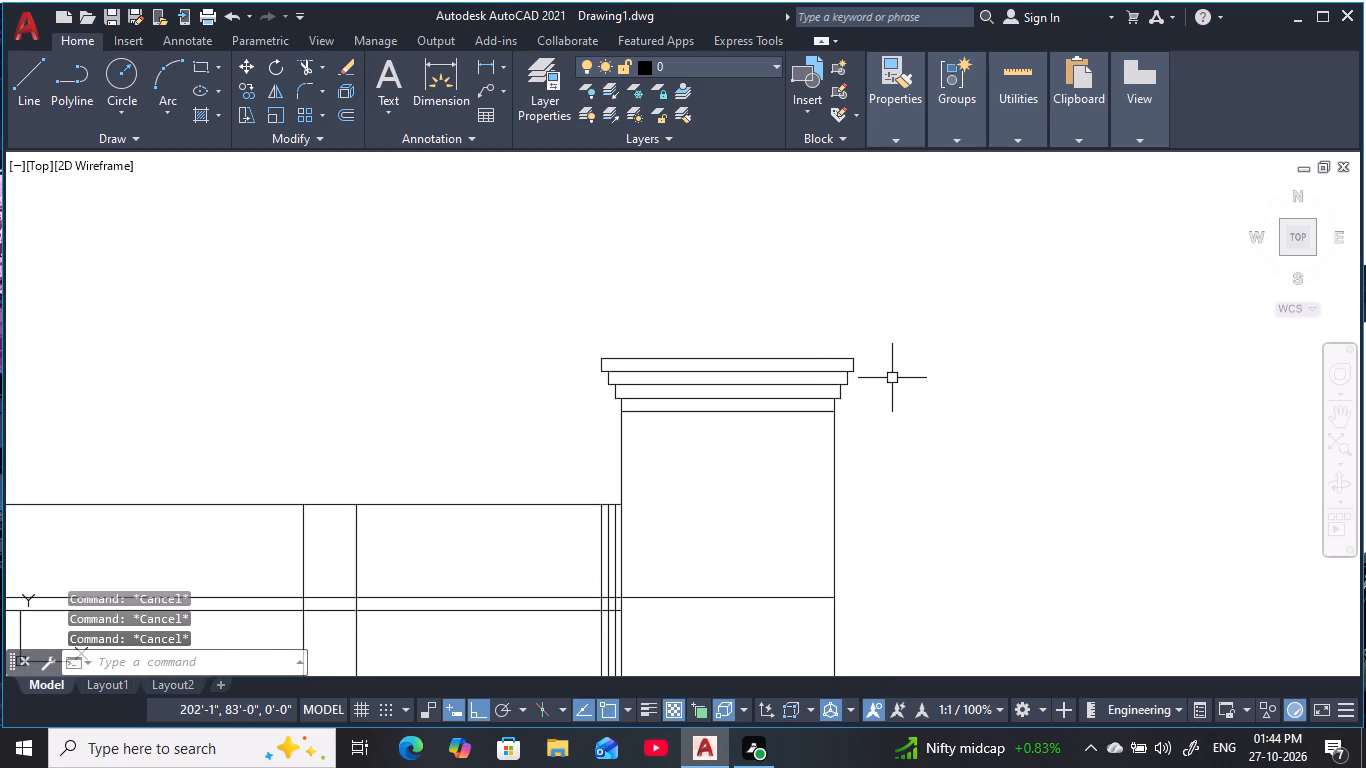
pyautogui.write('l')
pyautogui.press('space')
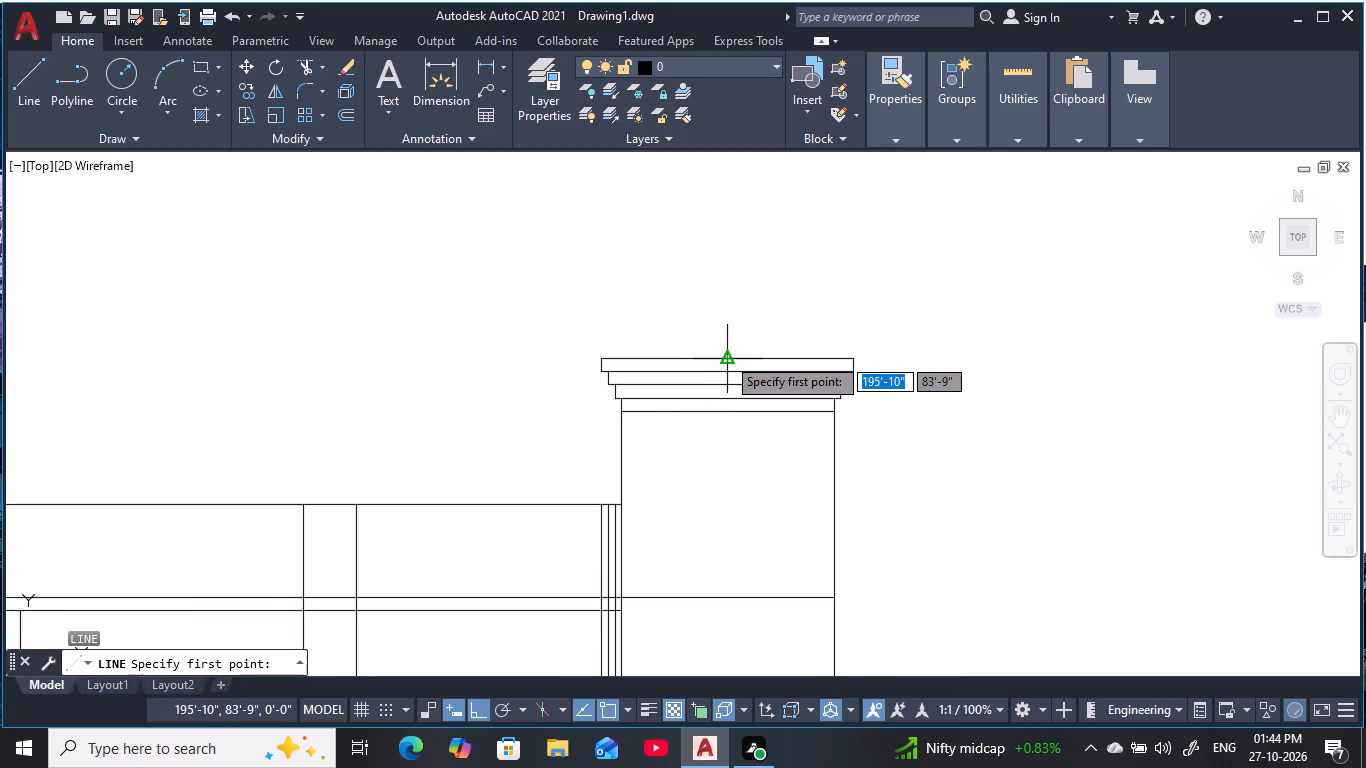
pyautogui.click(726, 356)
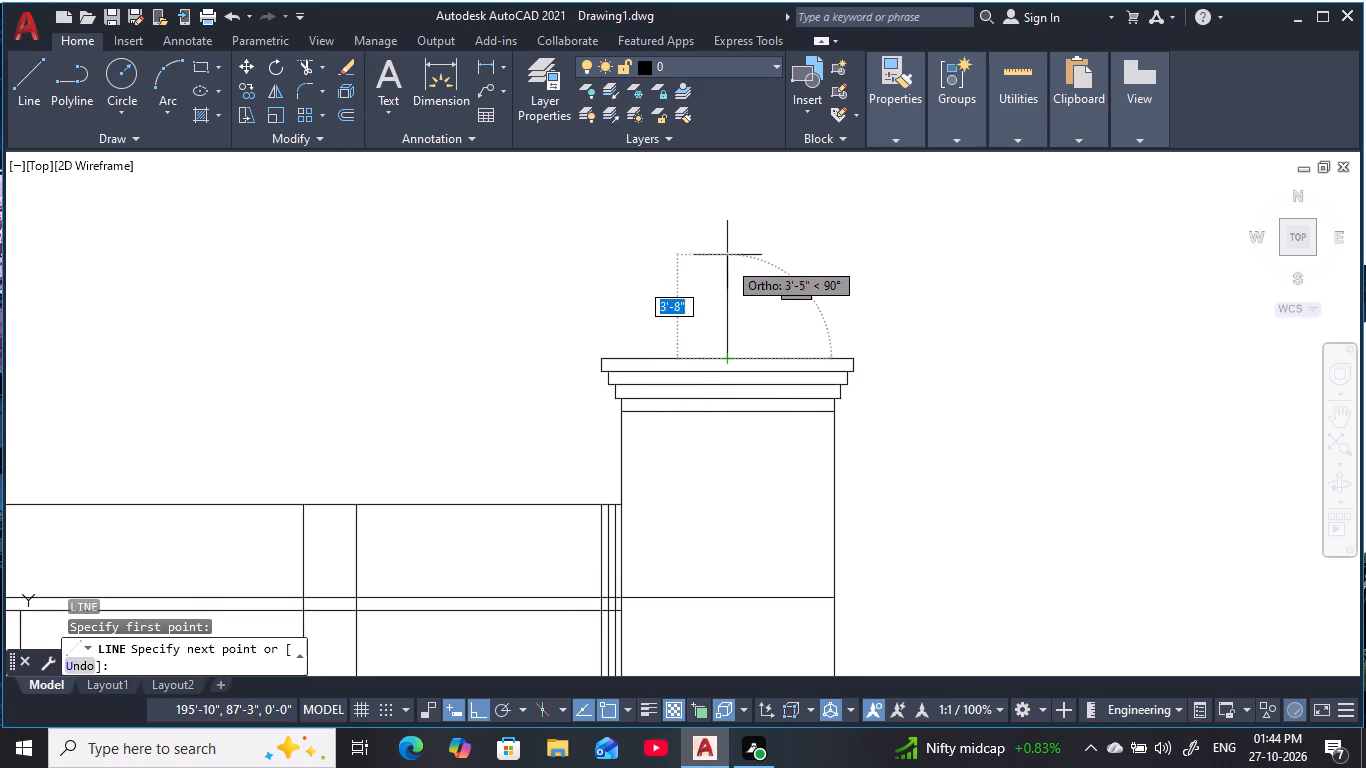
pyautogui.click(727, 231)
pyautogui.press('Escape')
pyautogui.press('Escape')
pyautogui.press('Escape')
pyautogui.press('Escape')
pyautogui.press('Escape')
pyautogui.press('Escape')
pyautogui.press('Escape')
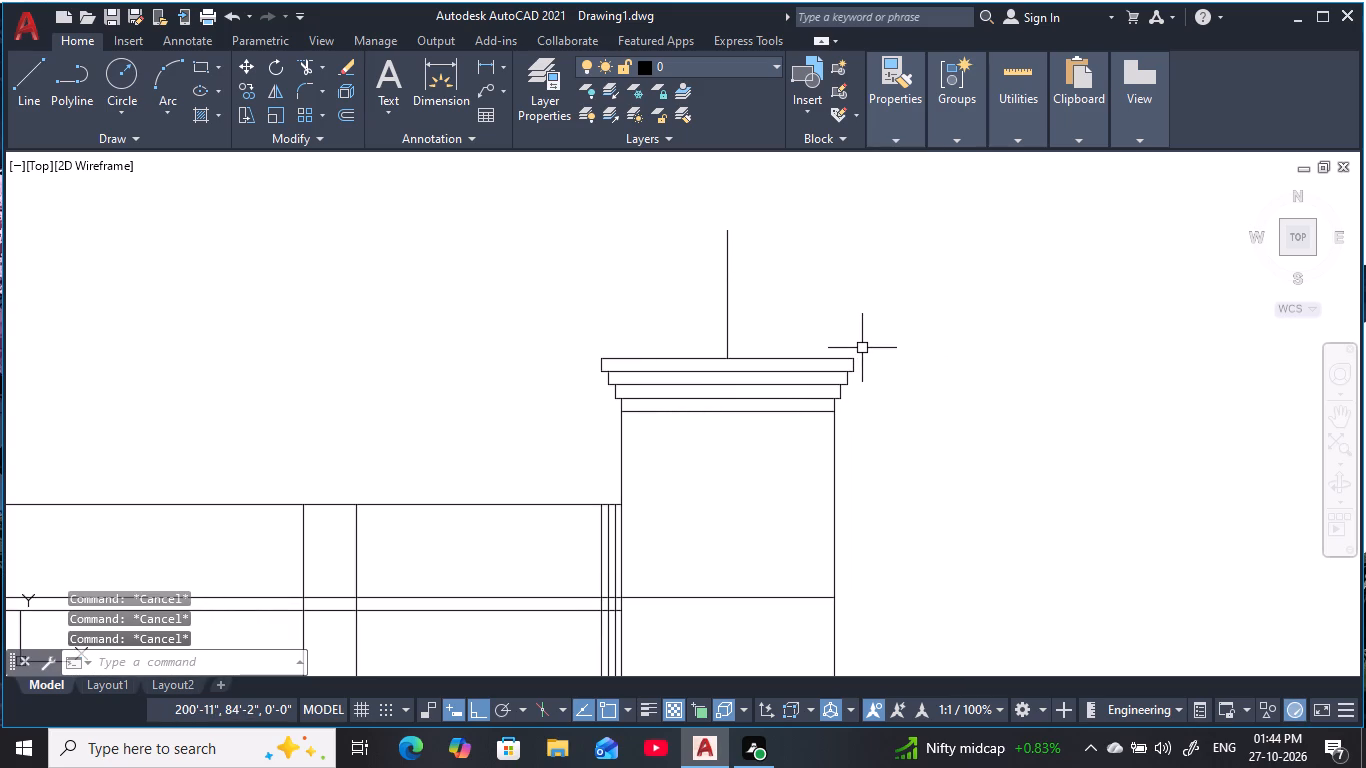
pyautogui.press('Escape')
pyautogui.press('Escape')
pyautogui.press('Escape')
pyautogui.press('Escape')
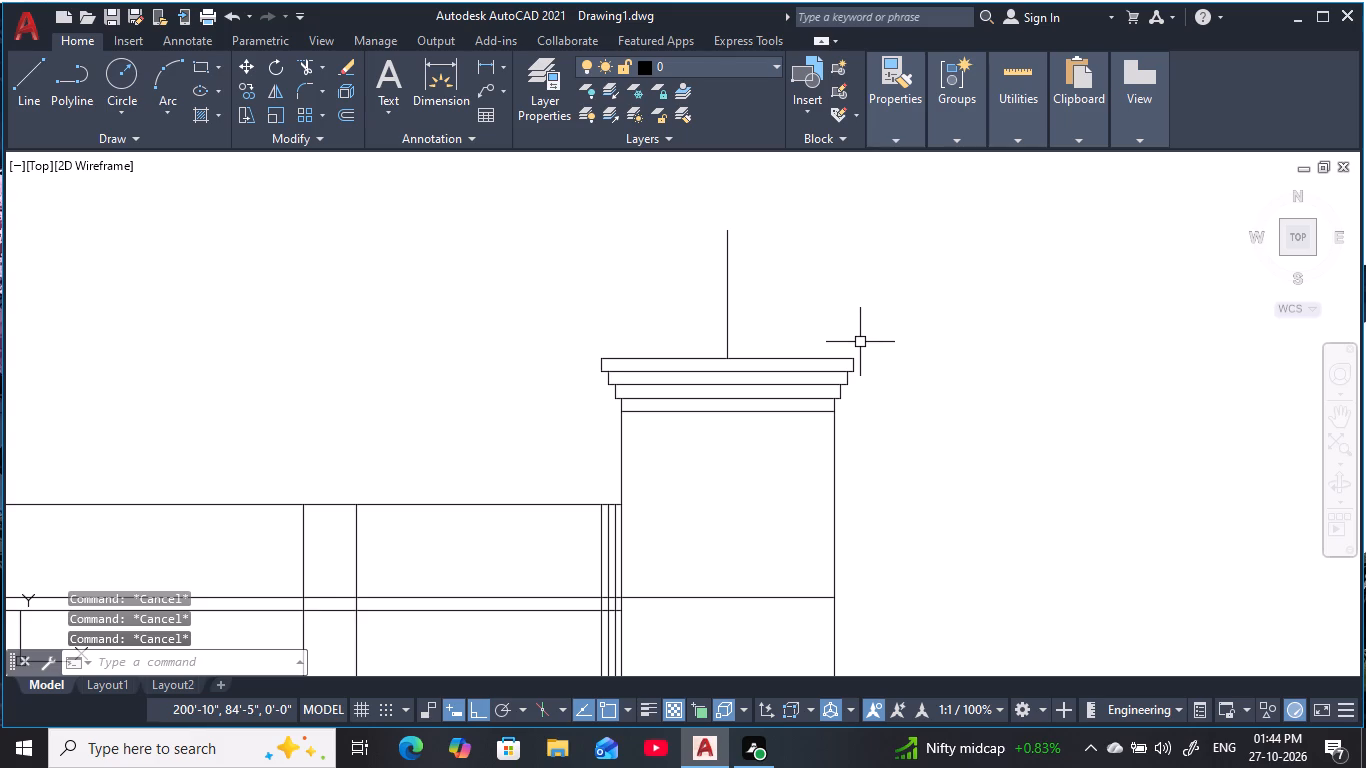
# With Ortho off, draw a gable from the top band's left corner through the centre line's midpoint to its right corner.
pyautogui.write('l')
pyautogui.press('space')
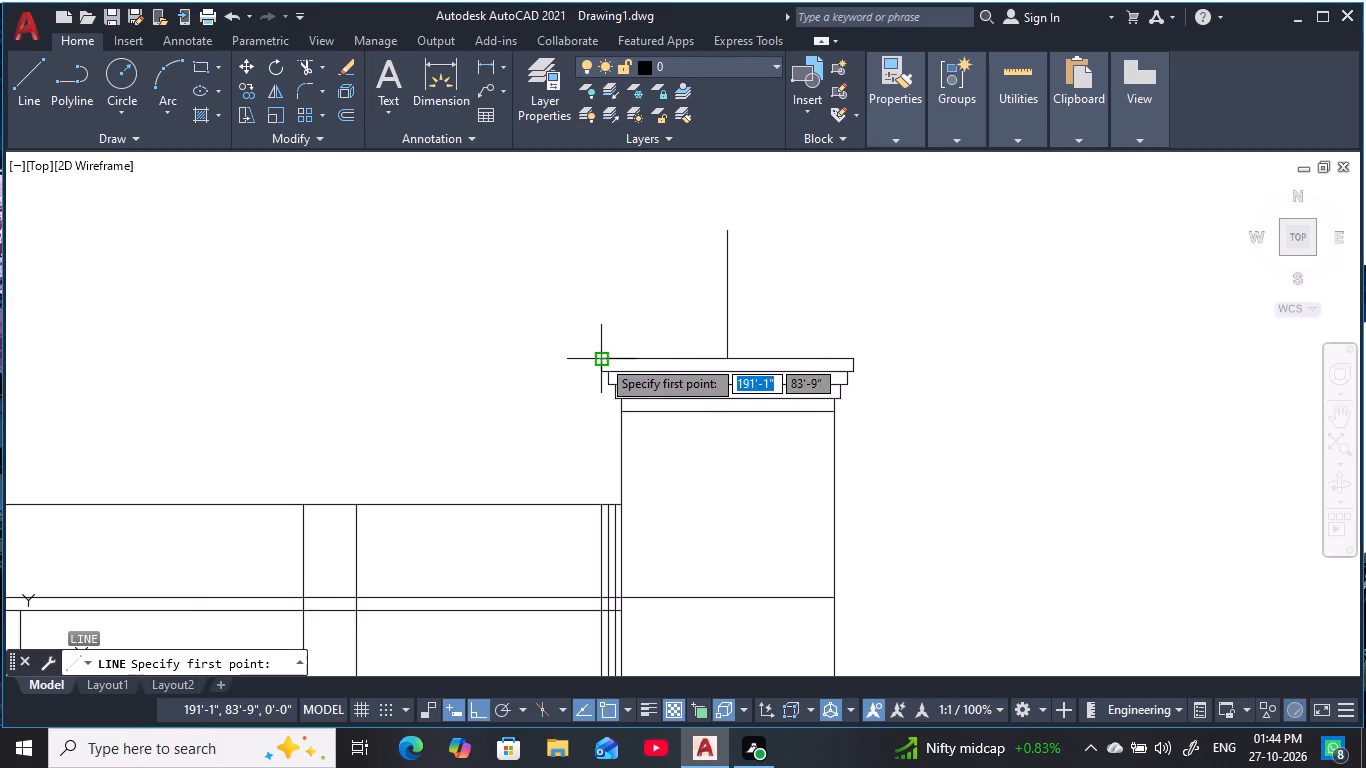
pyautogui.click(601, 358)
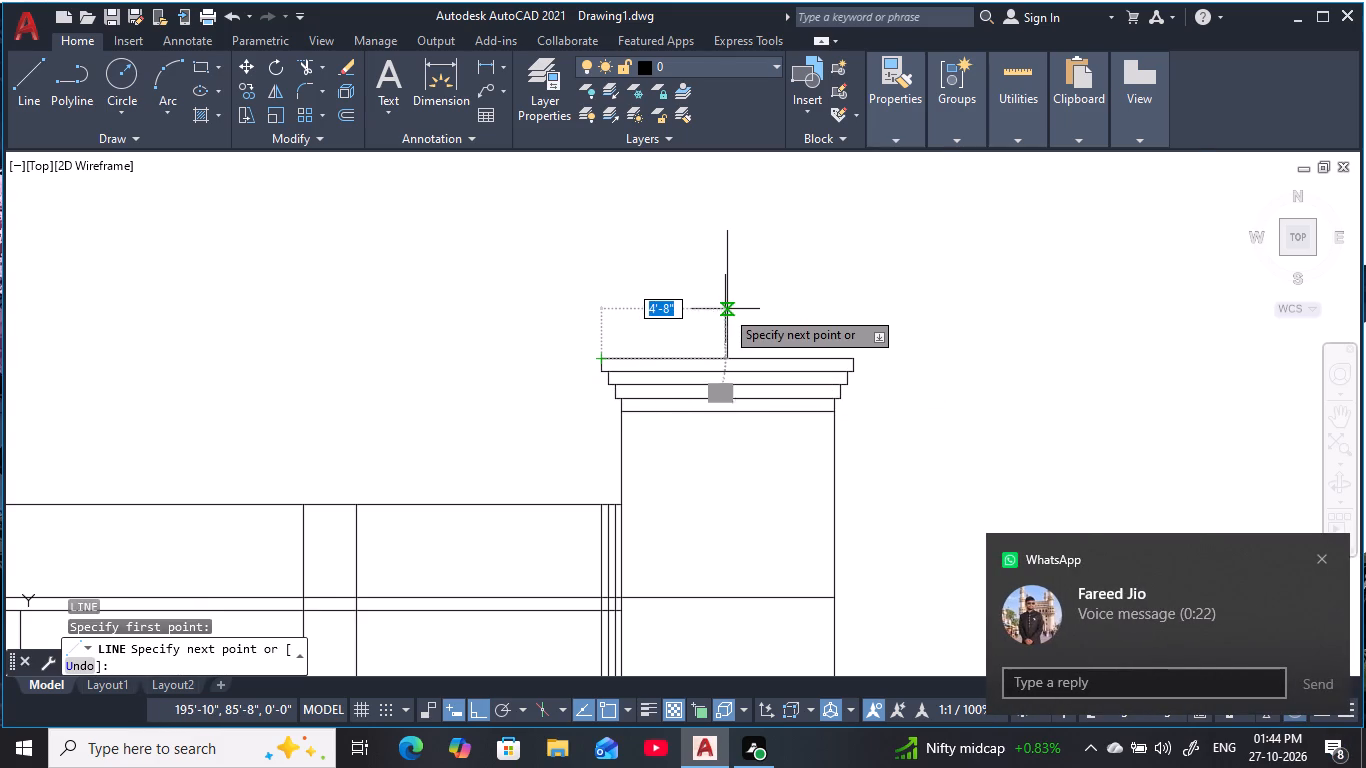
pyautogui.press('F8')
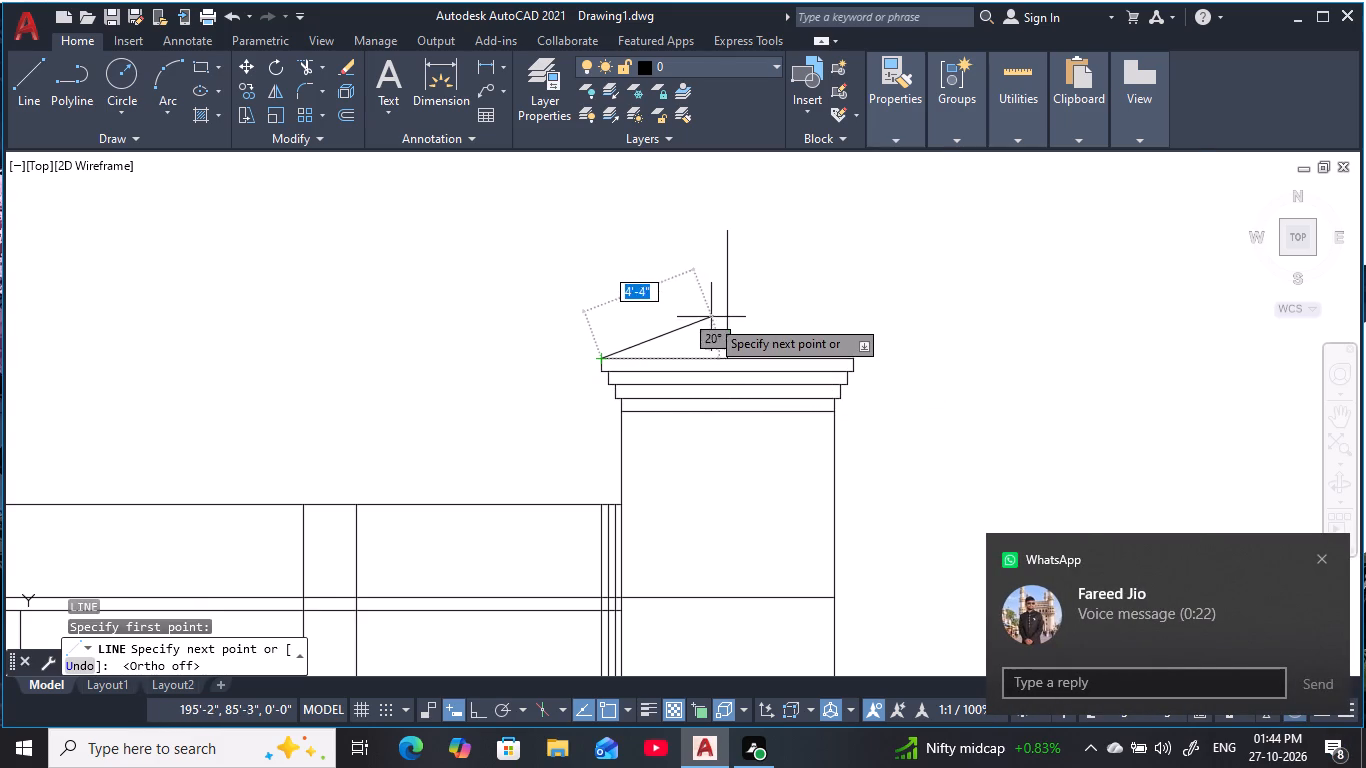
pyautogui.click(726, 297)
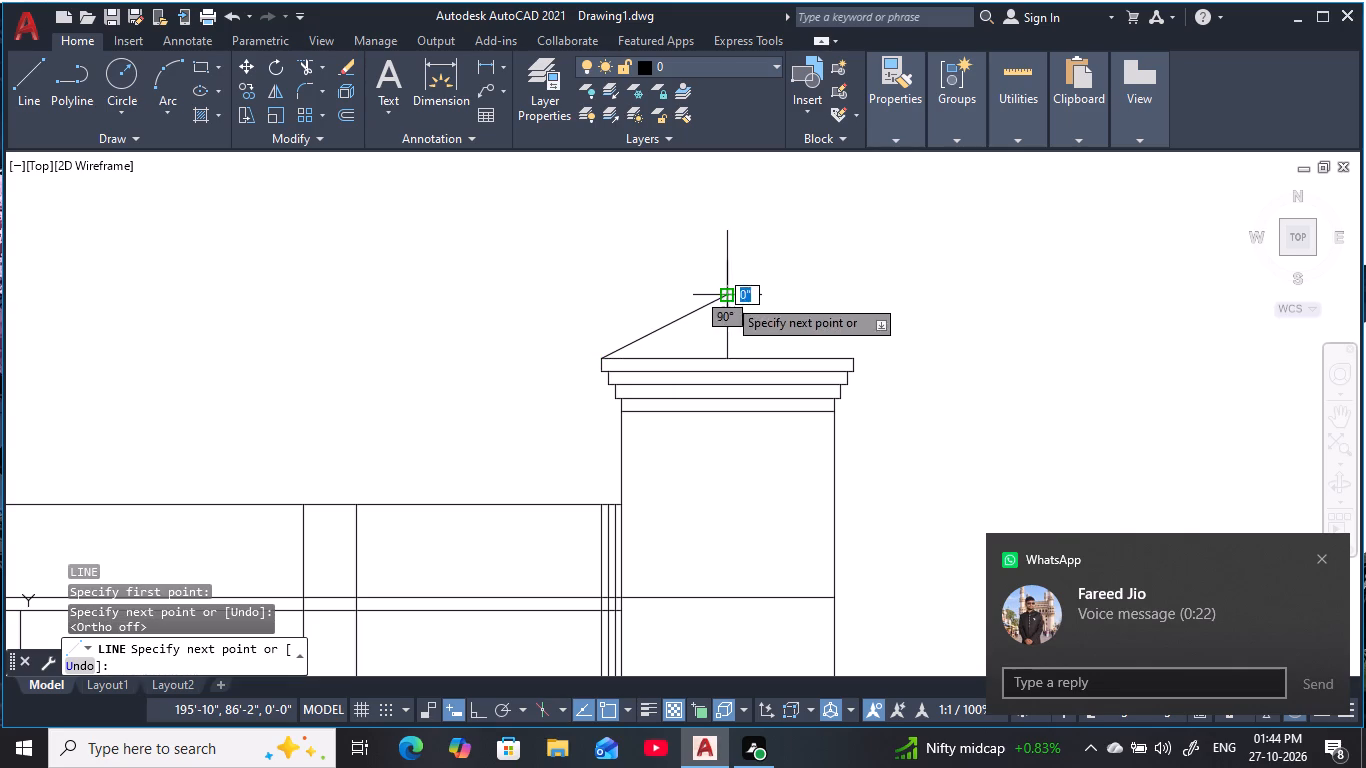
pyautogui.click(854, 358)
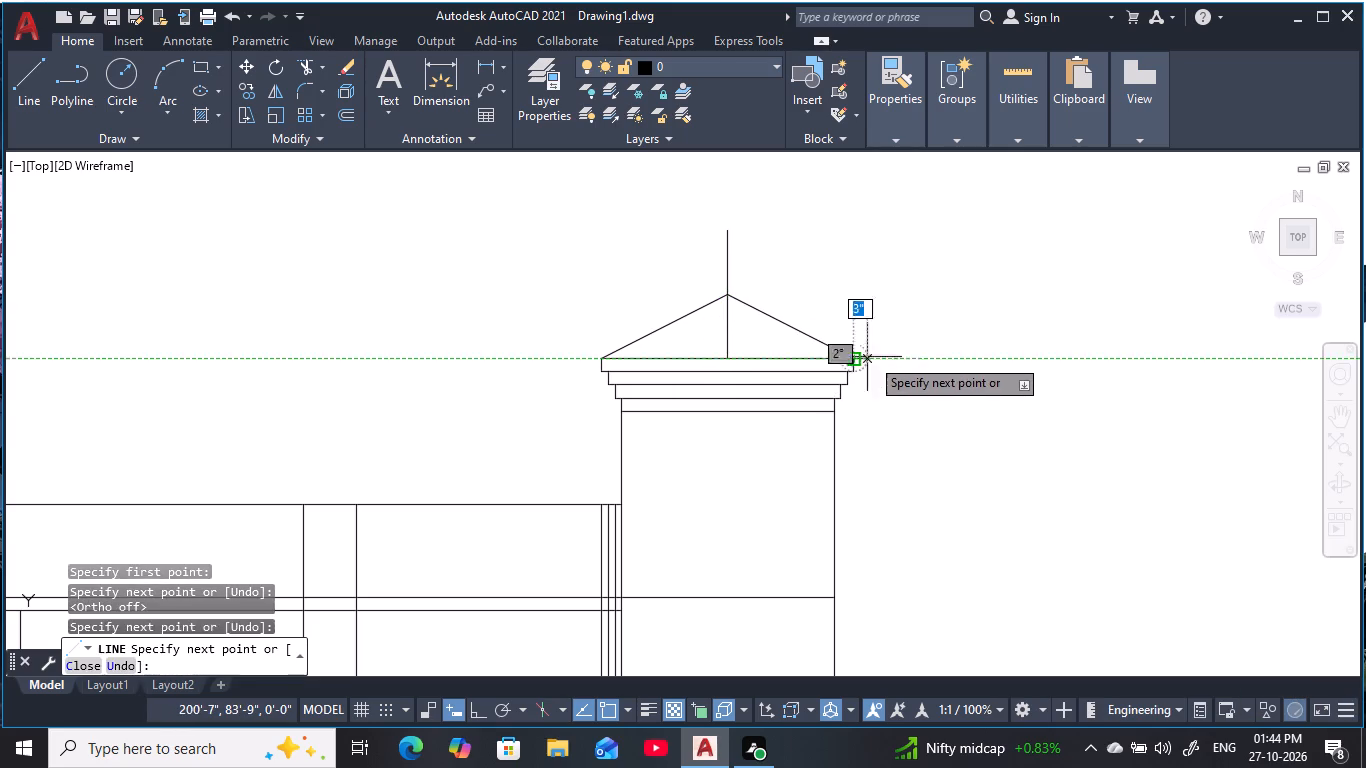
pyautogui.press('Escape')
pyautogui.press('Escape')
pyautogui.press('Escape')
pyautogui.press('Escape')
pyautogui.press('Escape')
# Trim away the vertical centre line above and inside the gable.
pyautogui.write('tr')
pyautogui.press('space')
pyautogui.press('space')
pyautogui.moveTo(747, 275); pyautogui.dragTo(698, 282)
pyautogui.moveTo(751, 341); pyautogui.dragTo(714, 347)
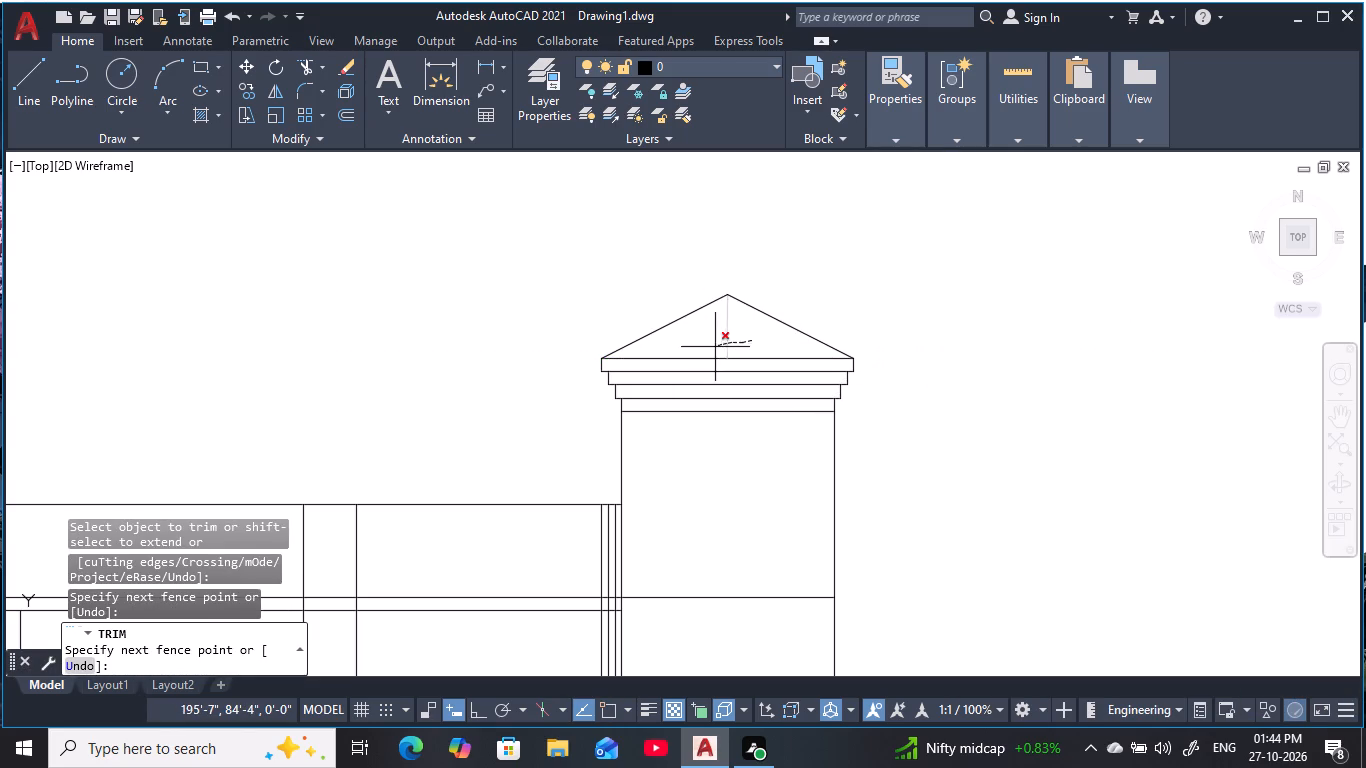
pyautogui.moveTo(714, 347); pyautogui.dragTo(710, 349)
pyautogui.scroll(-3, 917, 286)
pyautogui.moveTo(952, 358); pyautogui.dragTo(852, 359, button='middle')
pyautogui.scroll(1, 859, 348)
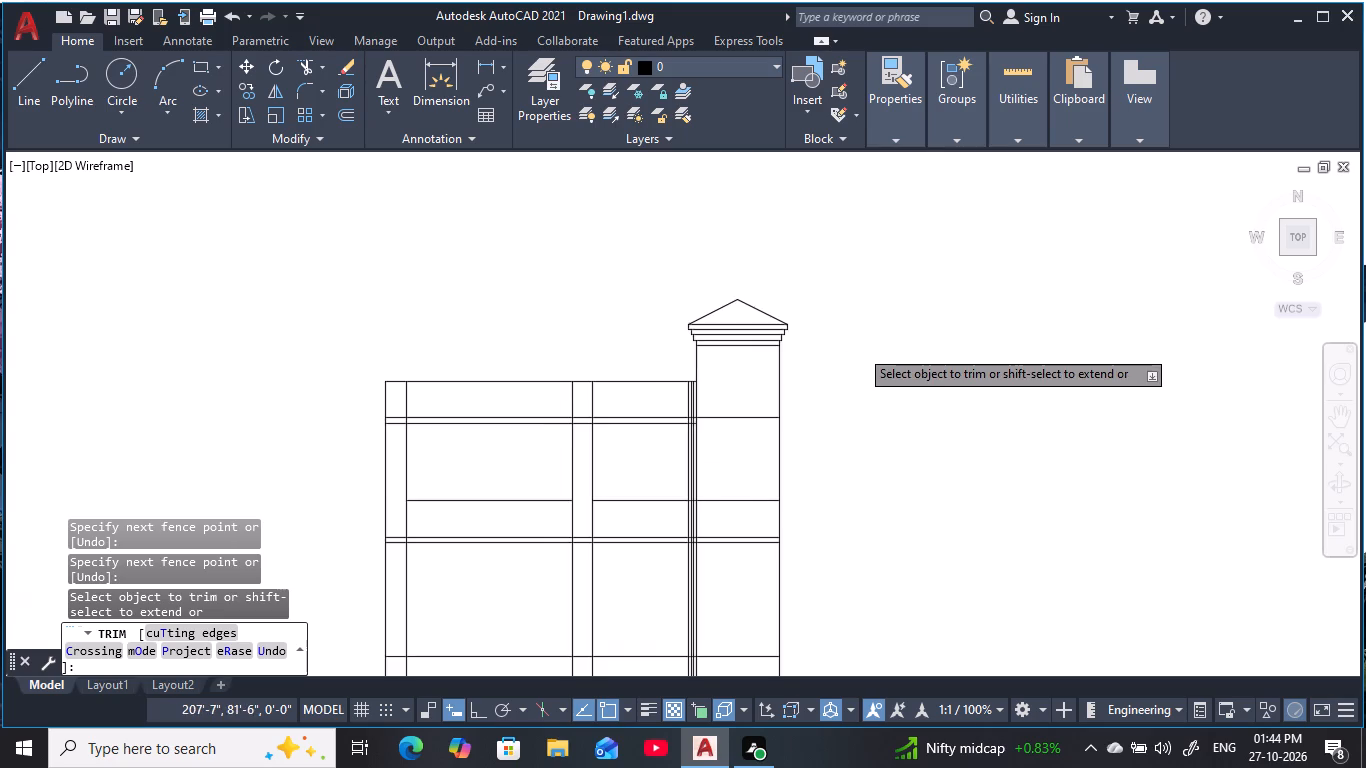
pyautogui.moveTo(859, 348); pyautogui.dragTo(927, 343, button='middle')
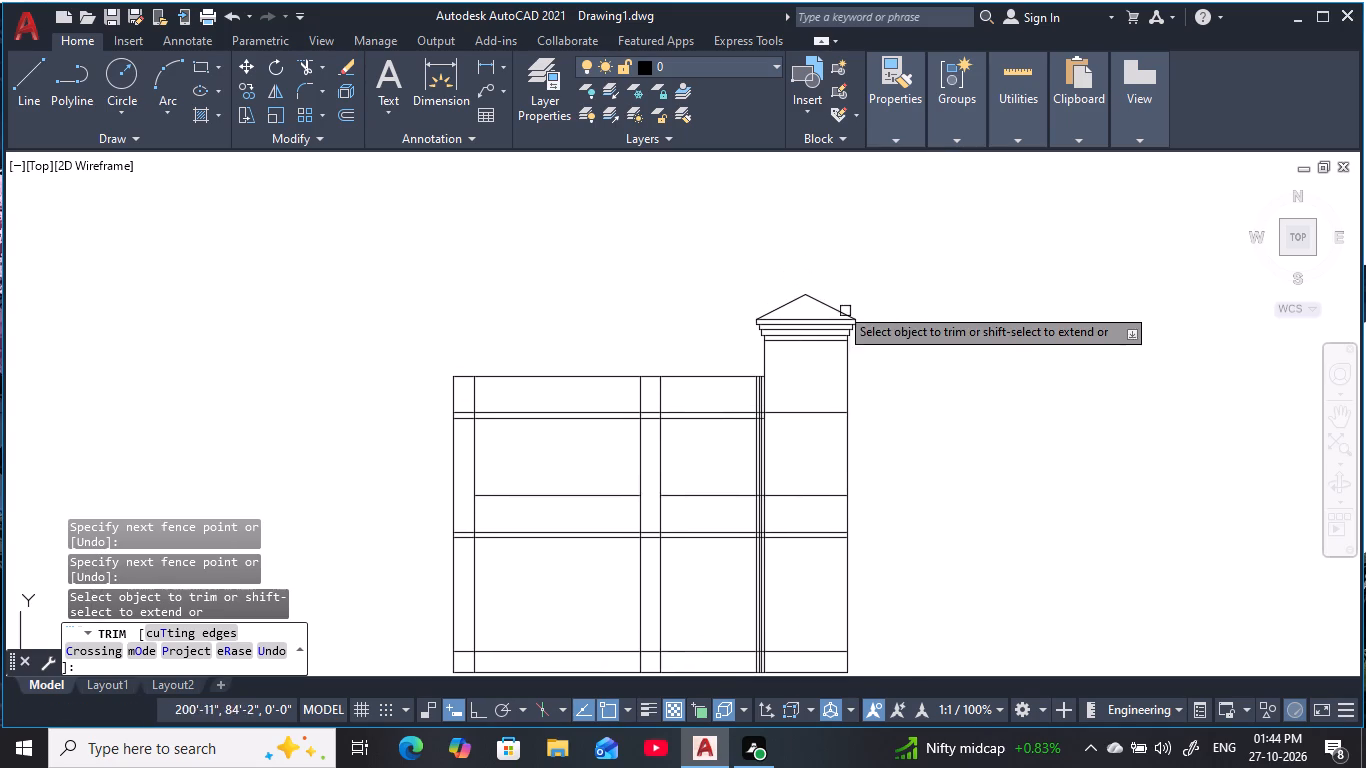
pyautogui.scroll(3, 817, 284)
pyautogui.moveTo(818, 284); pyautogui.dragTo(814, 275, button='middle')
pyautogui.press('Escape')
# Draw a new vertical centre line from above the gable apex down to the midpoint of the top band's upper edge.
pyautogui.write('l')
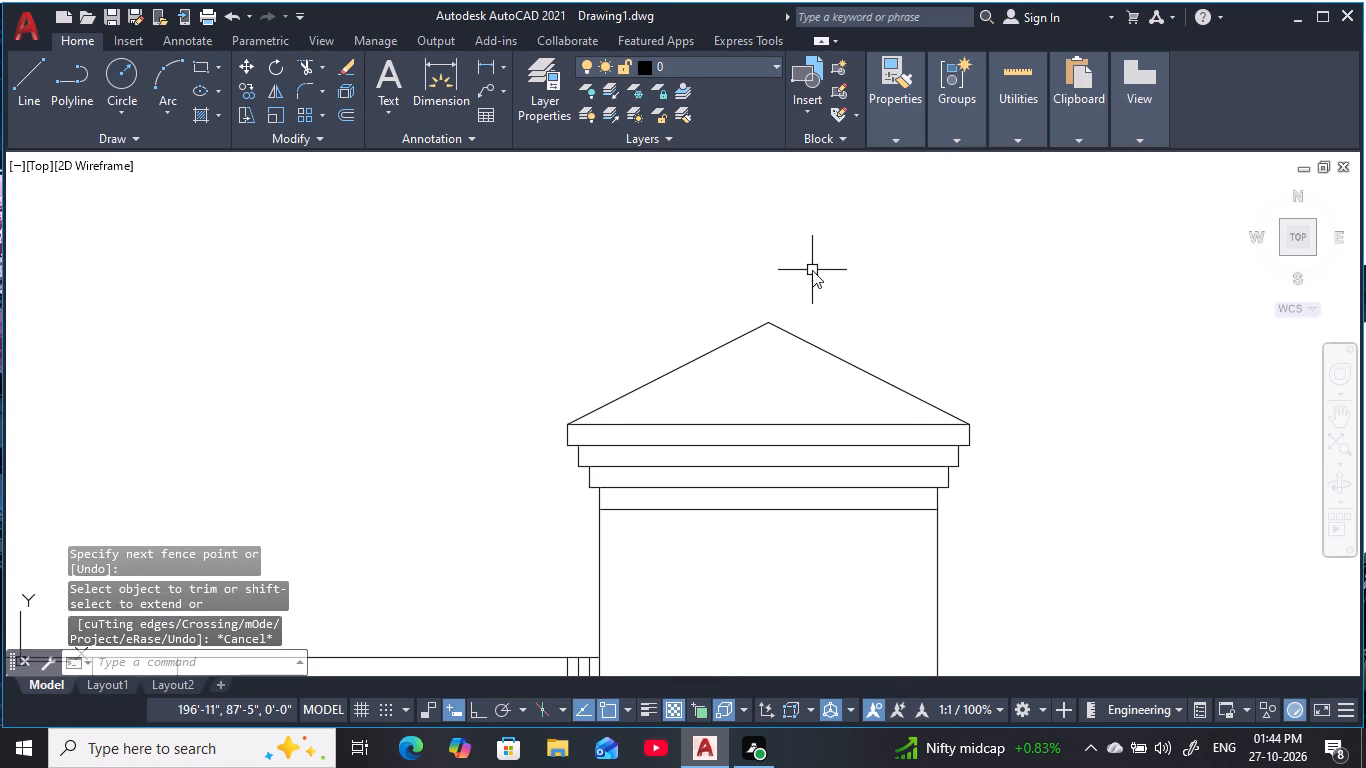
pyautogui.press('space')
pyautogui.click(768, 258)
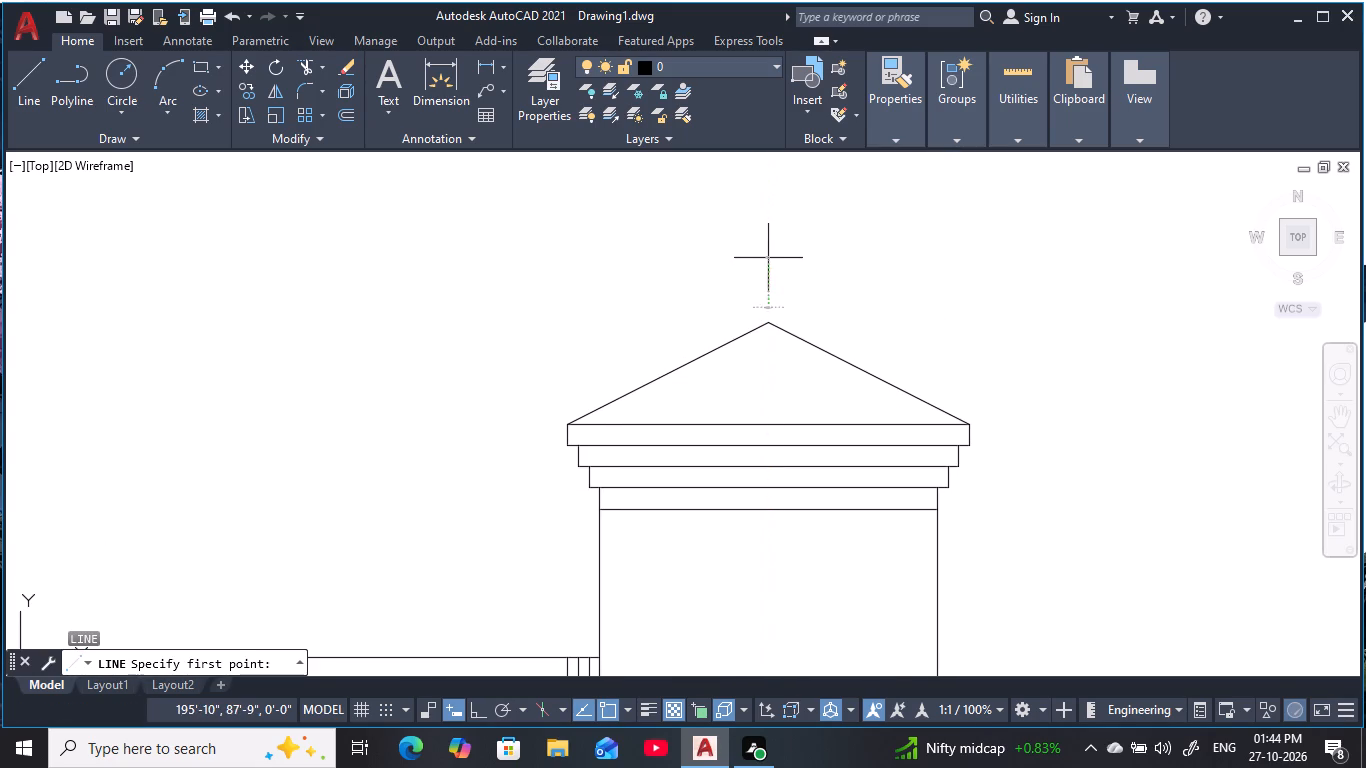
pyautogui.click(772, 425)
pyautogui.press('Escape')
pyautogui.press('Escape')
pyautogui.press('Escape')
pyautogui.press('Escape')
pyautogui.press('Escape')
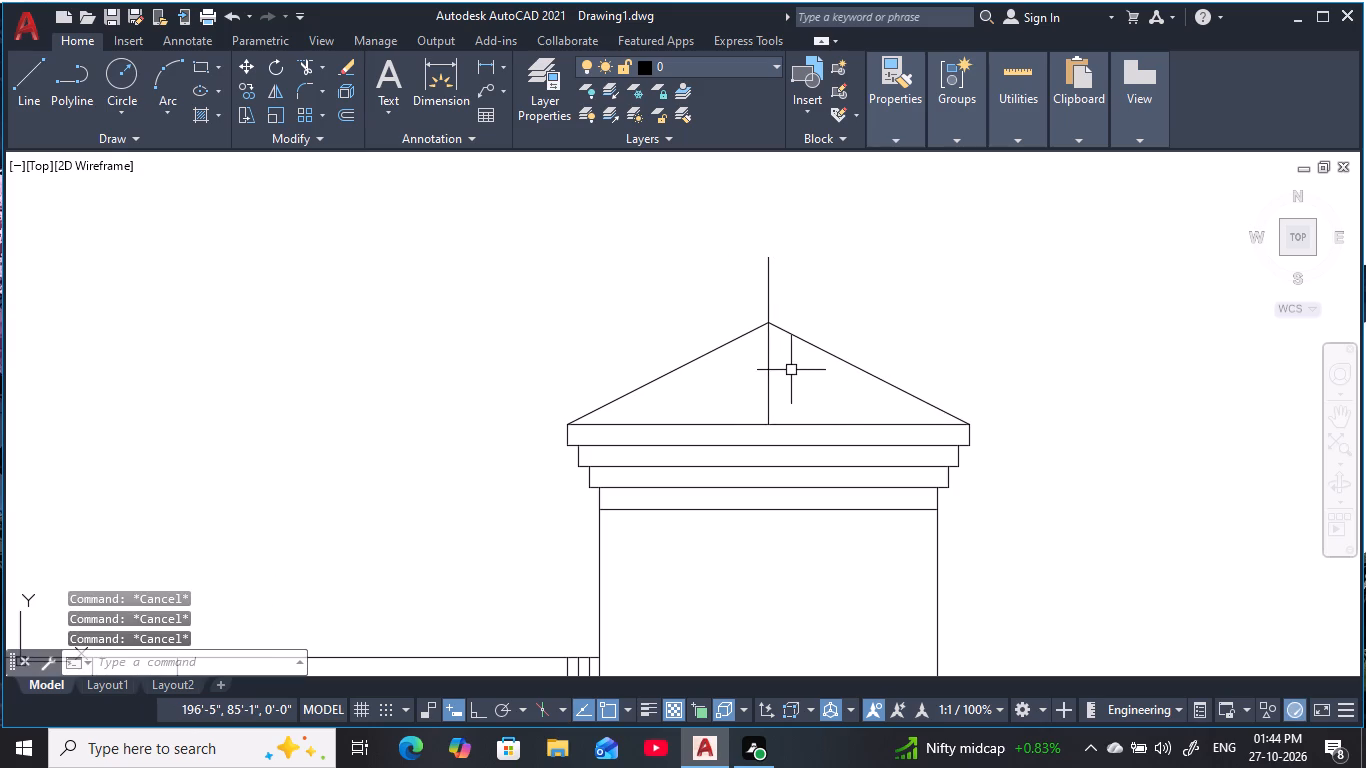
# Draw two lower roof slopes from the new centre line's midpoint to the top band's left and right upper corners.
pyautogui.write('l')
pyautogui.press('space')
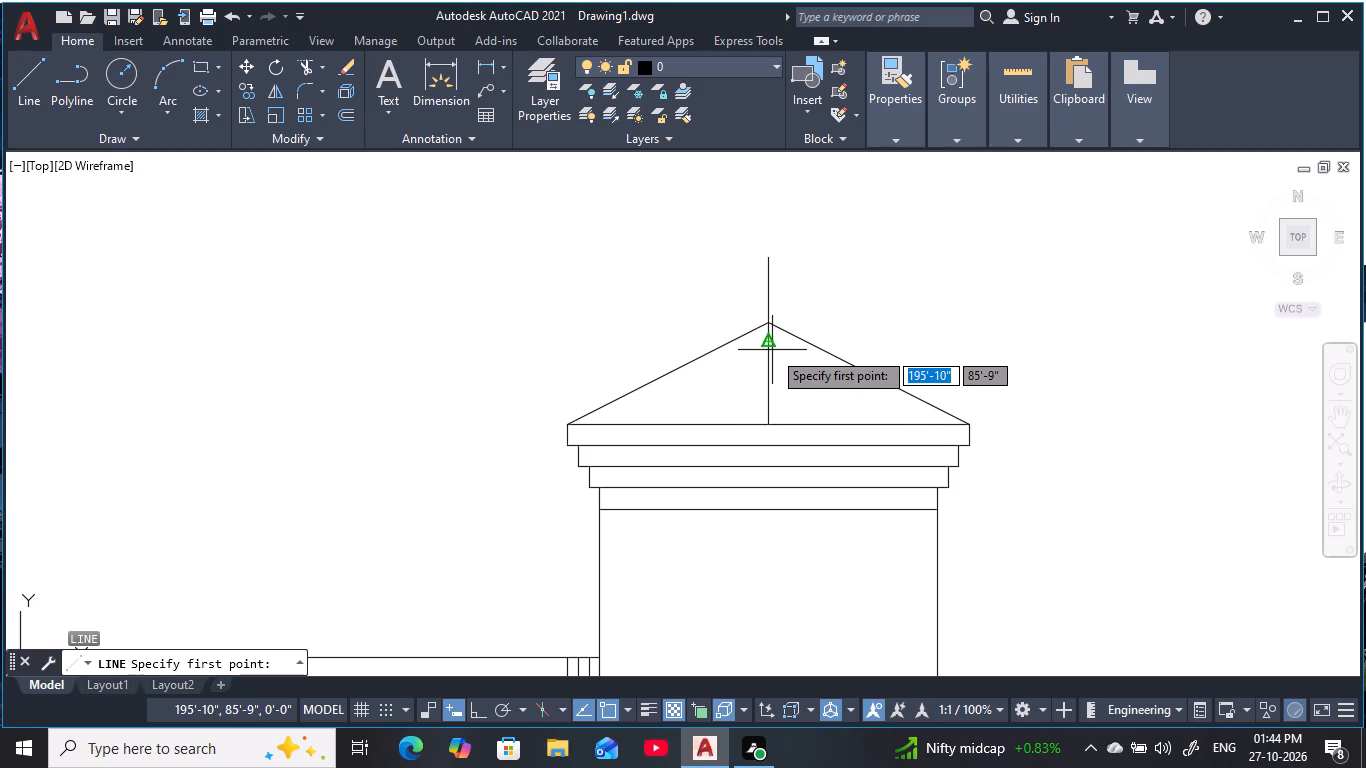
pyautogui.click(769, 346)
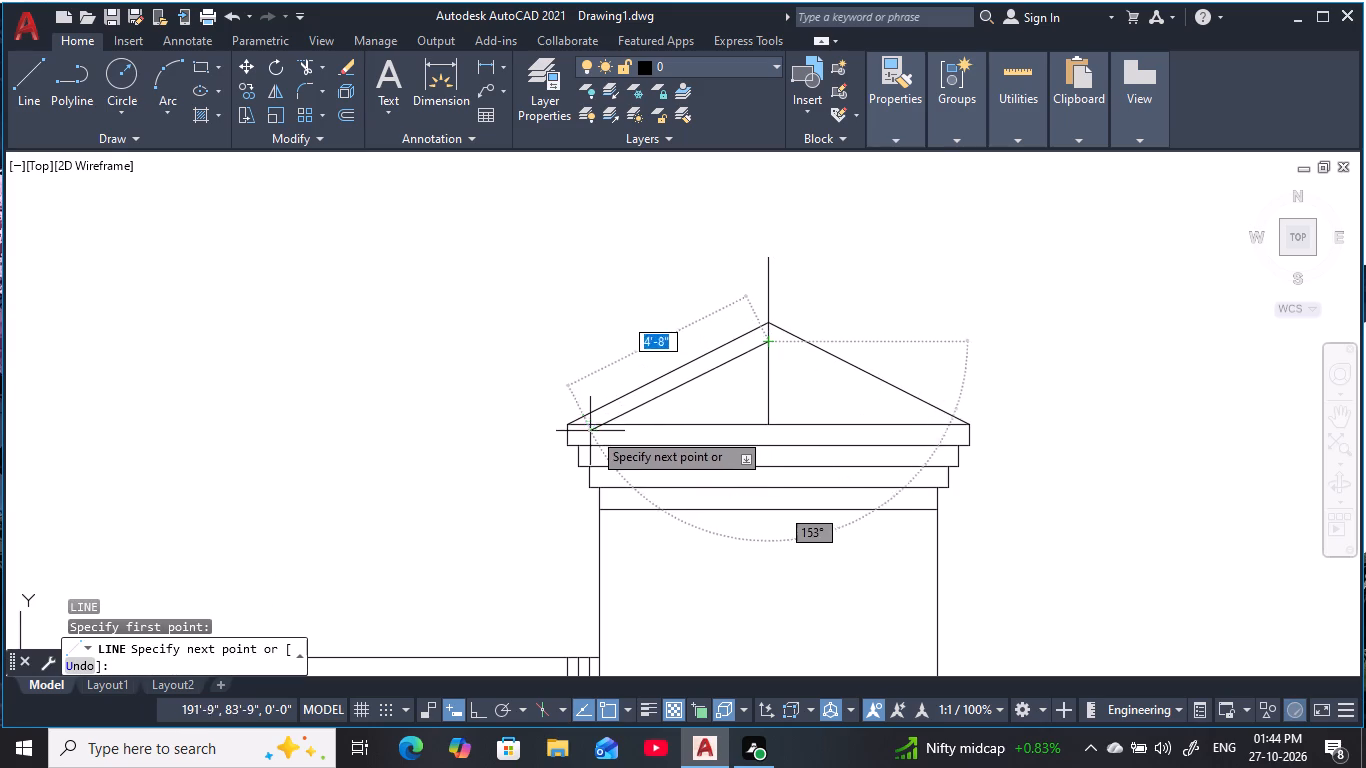
pyautogui.click(566, 426)
pyautogui.press('Escape')
pyautogui.press('Escape')
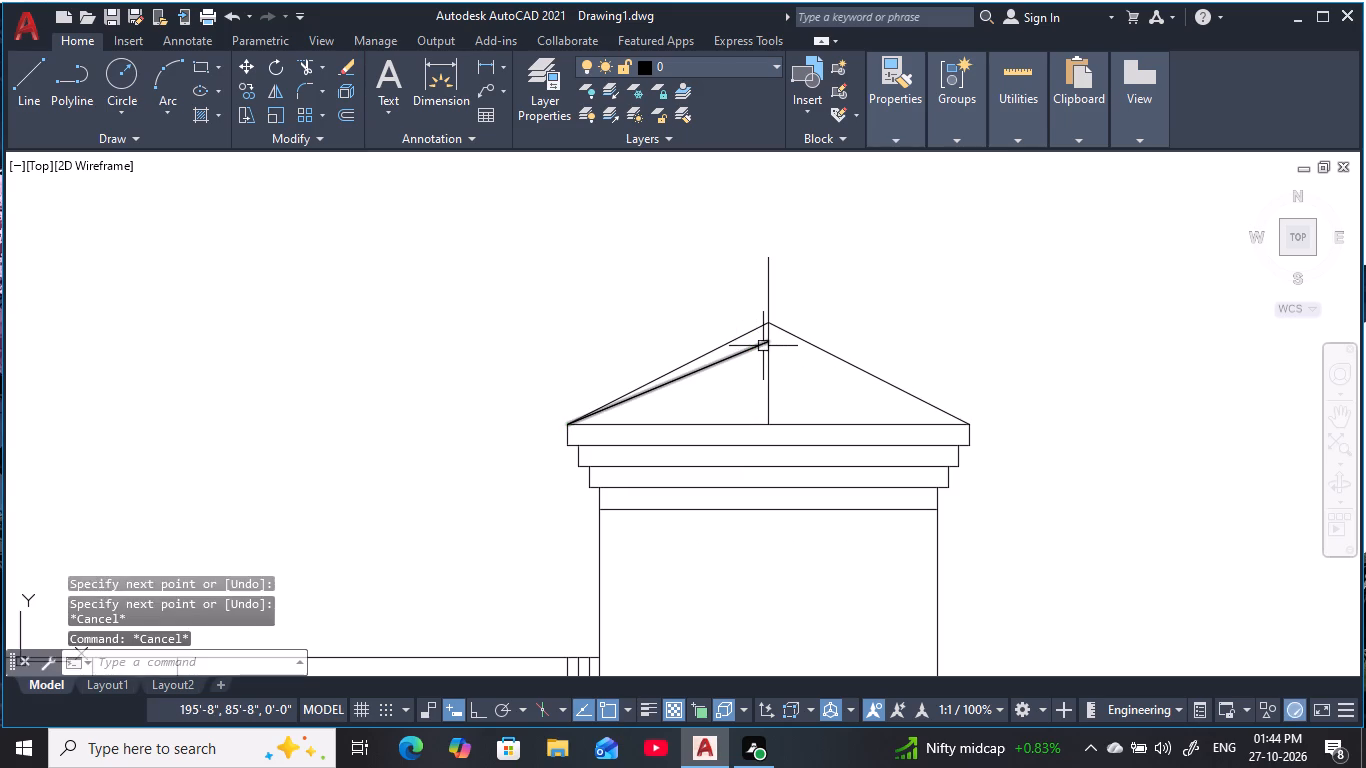
pyautogui.press('space')
pyautogui.click(765, 347)
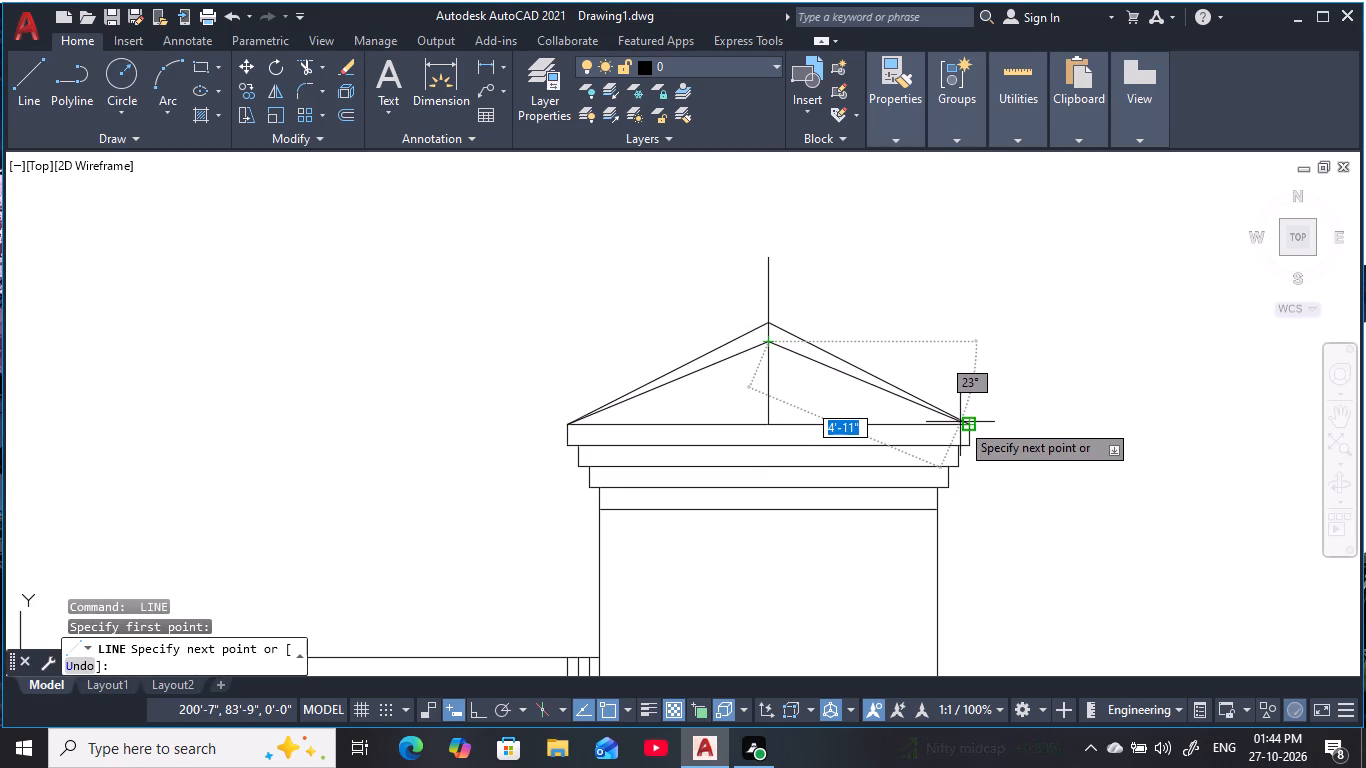
pyautogui.click(962, 422)
pyautogui.press('Escape')
pyautogui.press('Escape')
pyautogui.press('Escape')
pyautogui.press('Escape')
pyautogui.press('Escape')
# Trim away the upper pair of roof slopes and the centre line, keeping only the lower gable.
pyautogui.press('t')
pyautogui.write('r')
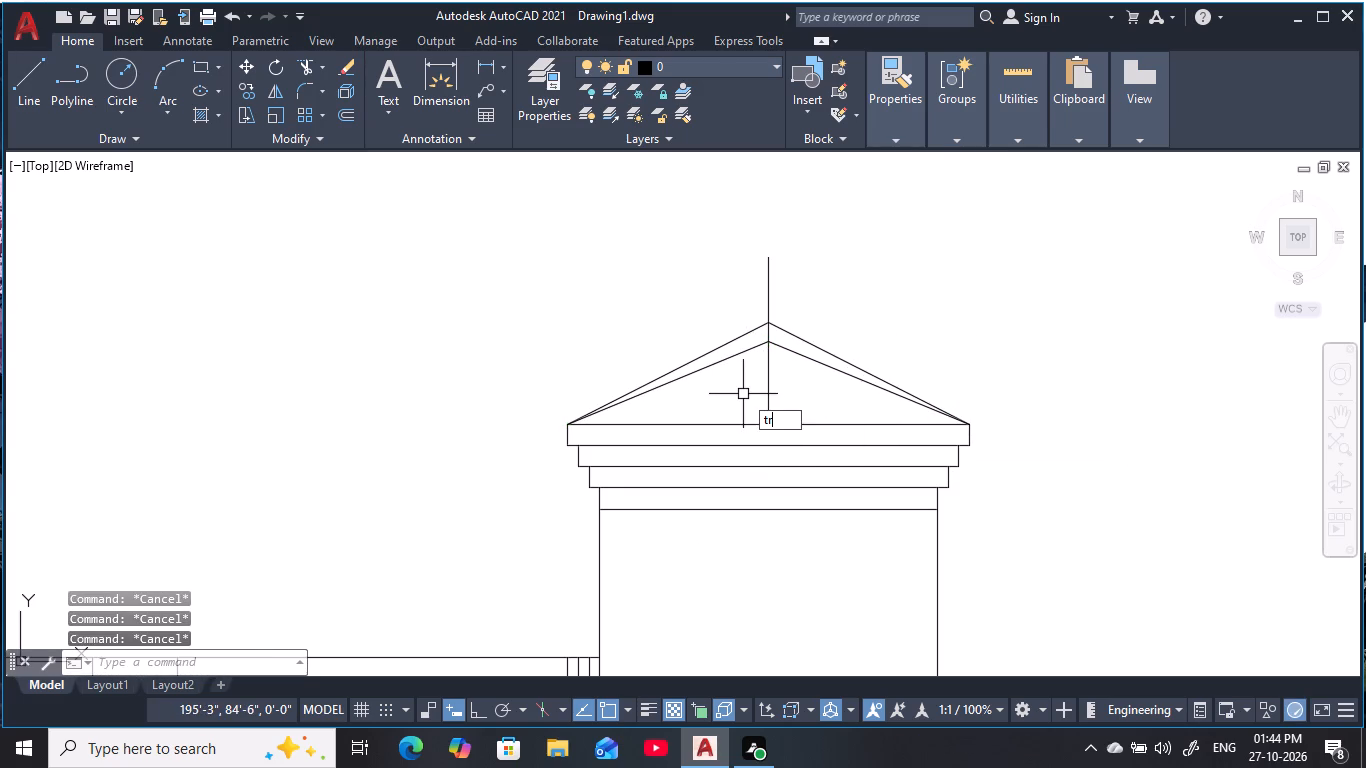
pyautogui.press('space')
pyautogui.click(795, 336)
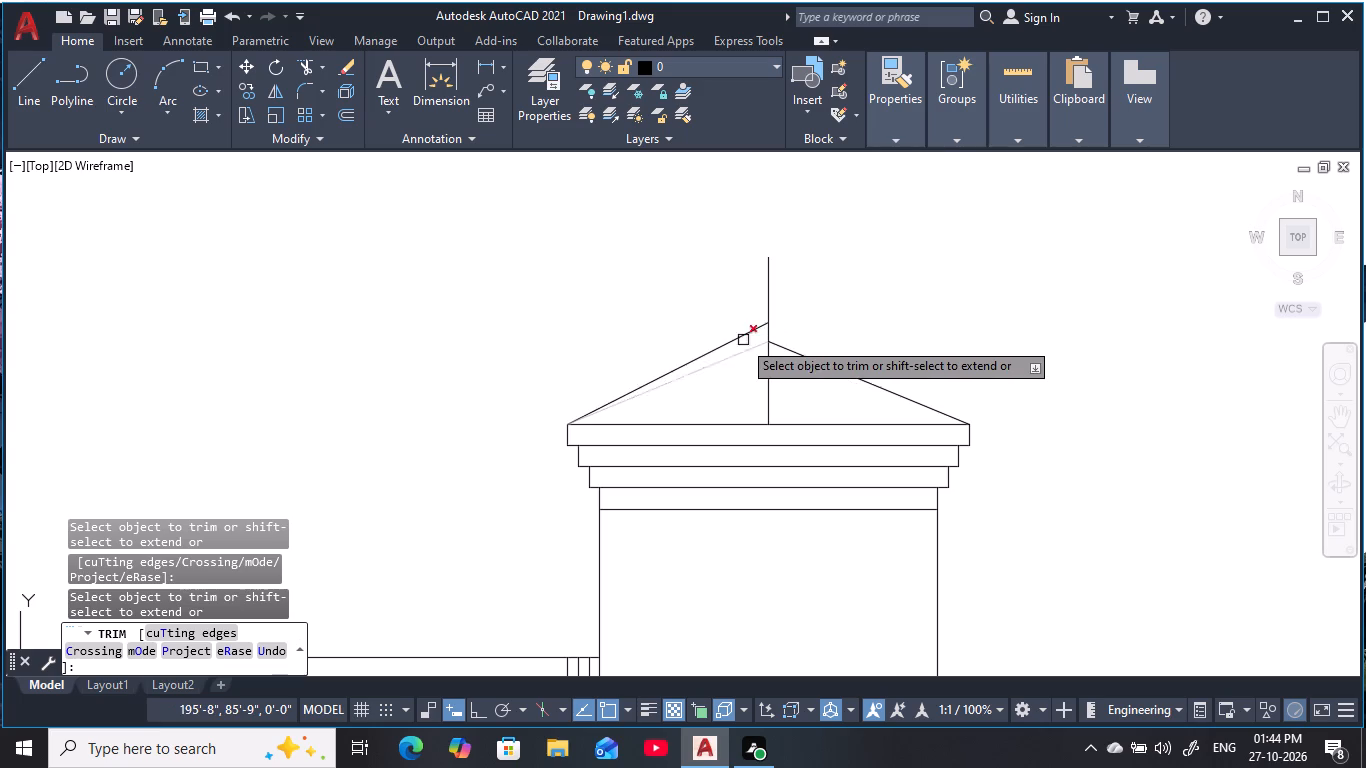
pyautogui.click(734, 340)
pyautogui.moveTo(794, 319); pyautogui.dragTo(785, 319)
pyautogui.click(716, 312)
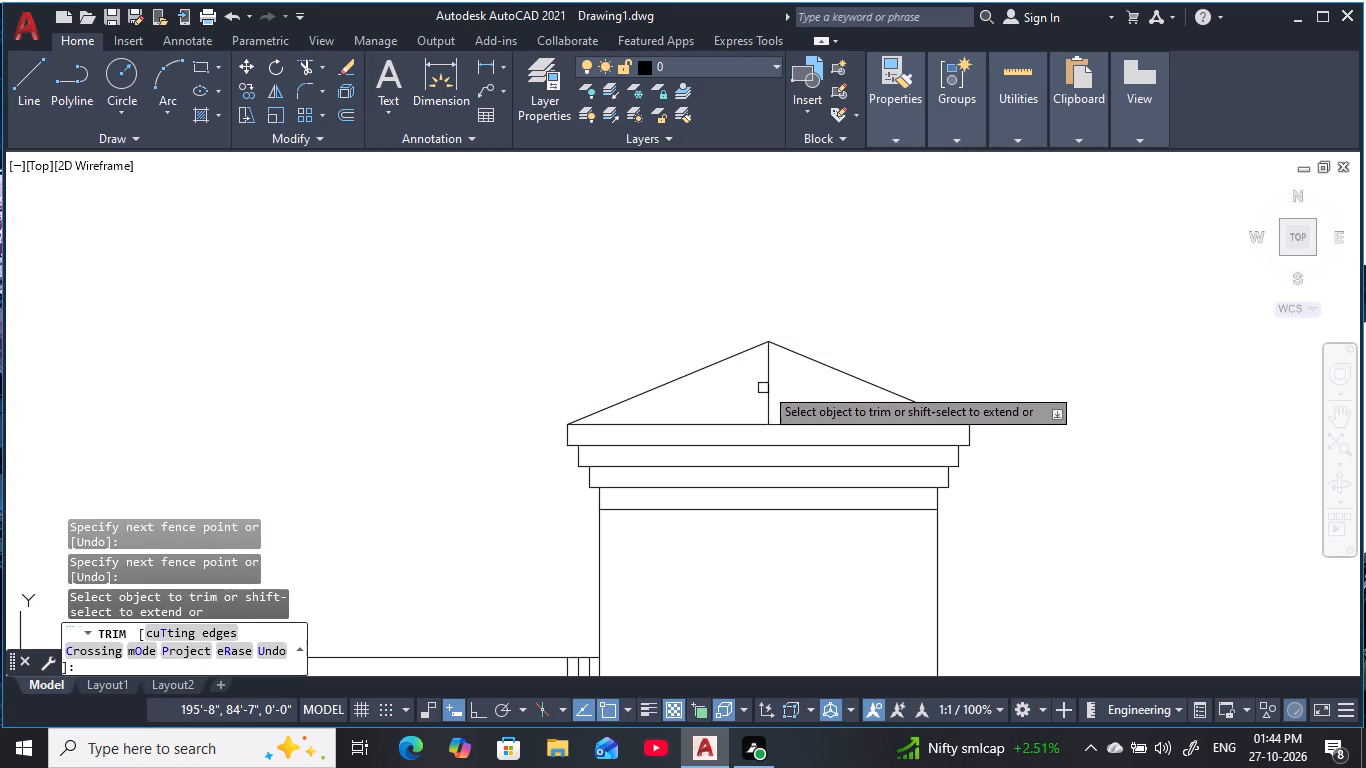
pyautogui.click(777, 382)
pyautogui.click(747, 389)
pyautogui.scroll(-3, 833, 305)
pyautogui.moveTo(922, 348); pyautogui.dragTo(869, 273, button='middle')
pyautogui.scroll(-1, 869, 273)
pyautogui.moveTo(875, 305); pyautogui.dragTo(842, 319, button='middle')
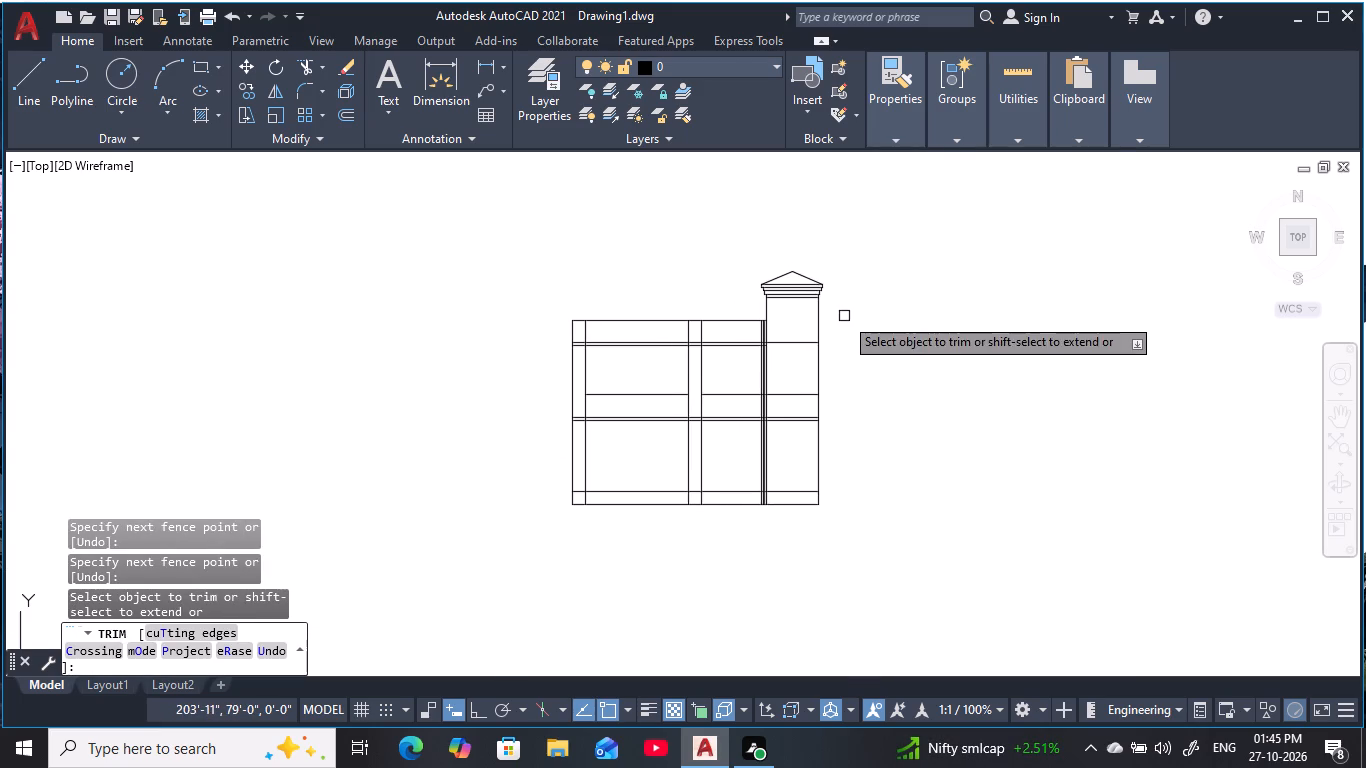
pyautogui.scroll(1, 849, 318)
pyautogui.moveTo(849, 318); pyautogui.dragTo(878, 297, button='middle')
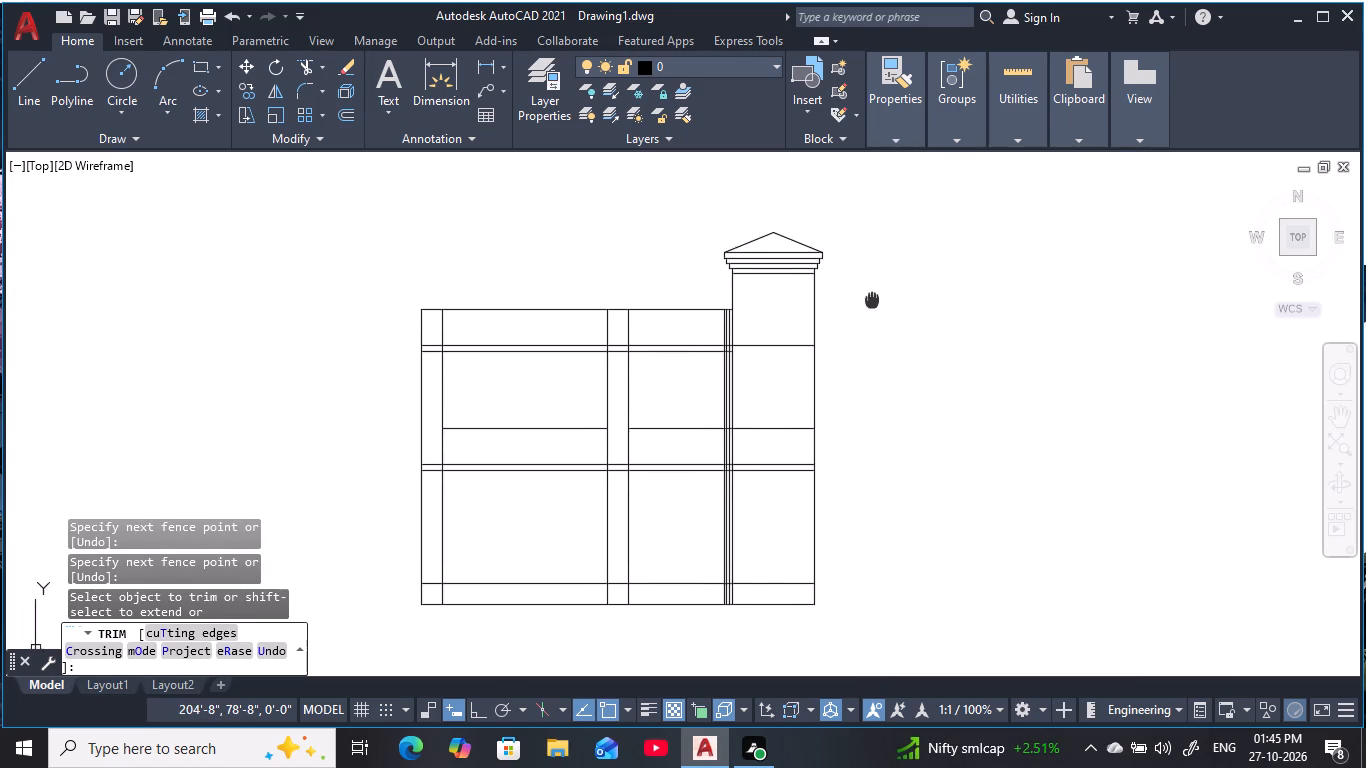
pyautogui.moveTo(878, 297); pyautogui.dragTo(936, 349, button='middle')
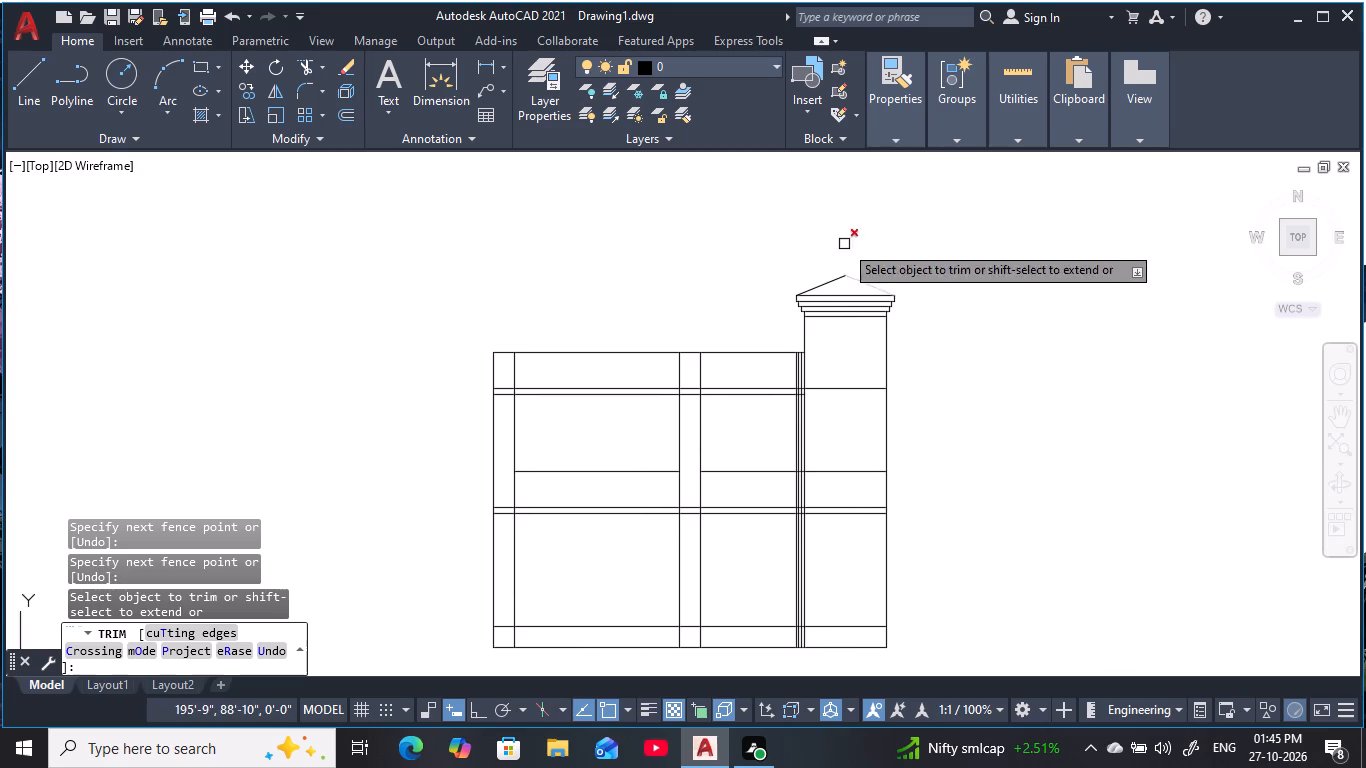
# Draw a vertical centre line about 2'-11" long from the midpoint of the top band's upper edge up past the gable apex.
pyautogui.scroll(3, 843, 244)
pyautogui.moveTo(843, 244); pyautogui.dragTo(795, 220, button='middle')
pyautogui.press('Escape')
pyautogui.write('l')
pyautogui.press('space')
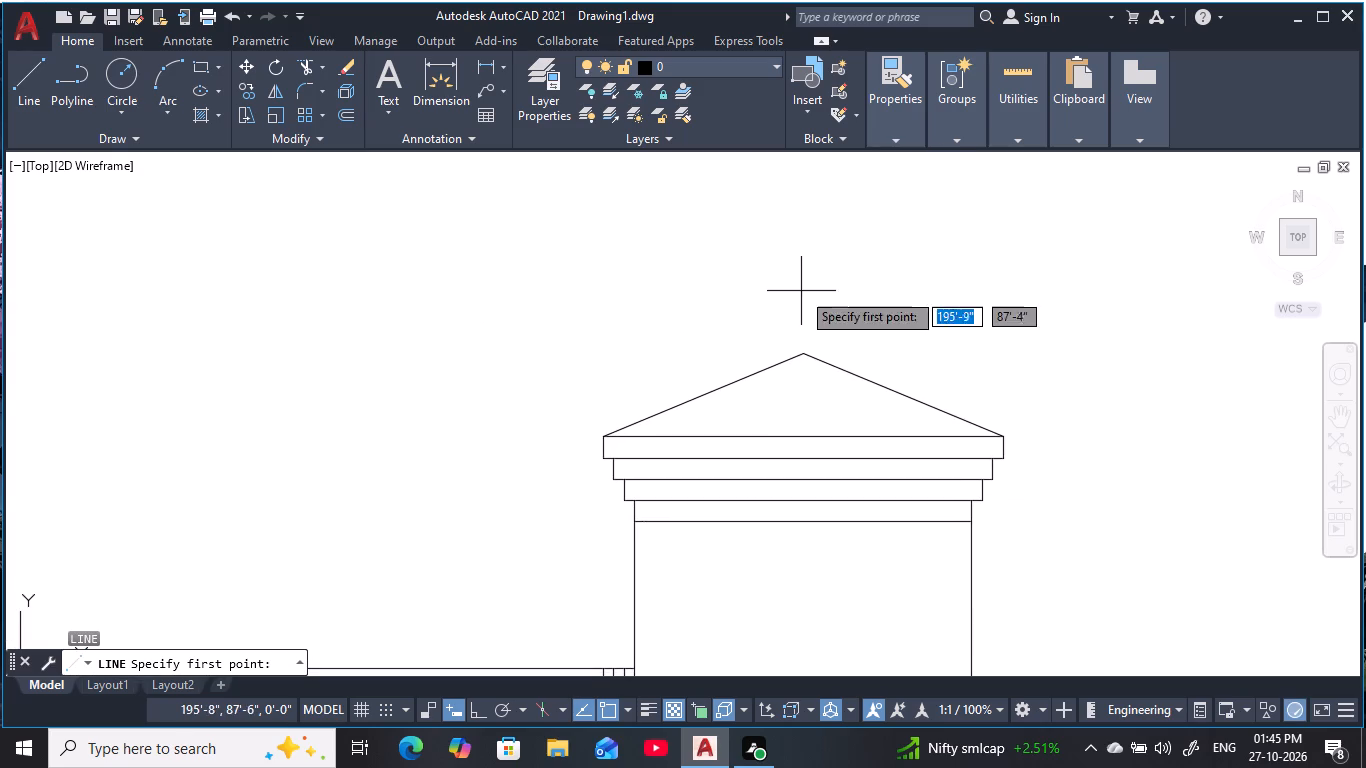
pyautogui.click(804, 434)
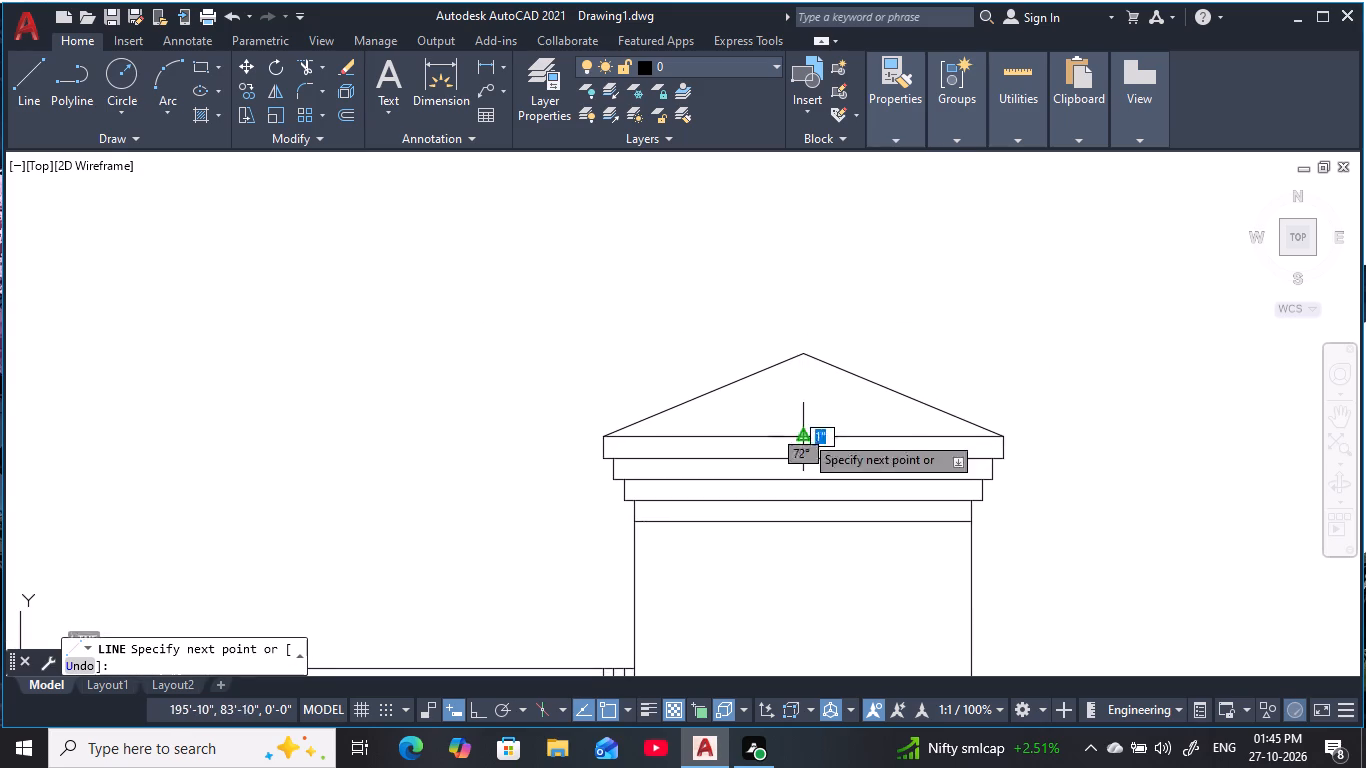
pyautogui.click(802, 313)
pyautogui.press('Escape')
pyautogui.press('Escape')
pyautogui.press('Escape')
pyautogui.press('Escape')
pyautogui.press('Escape')
# Draw two shallower roof slopes from the centre line's midpoint to the top band's left and right upper corners.
pyautogui.press('l')
pyautogui.press('space')
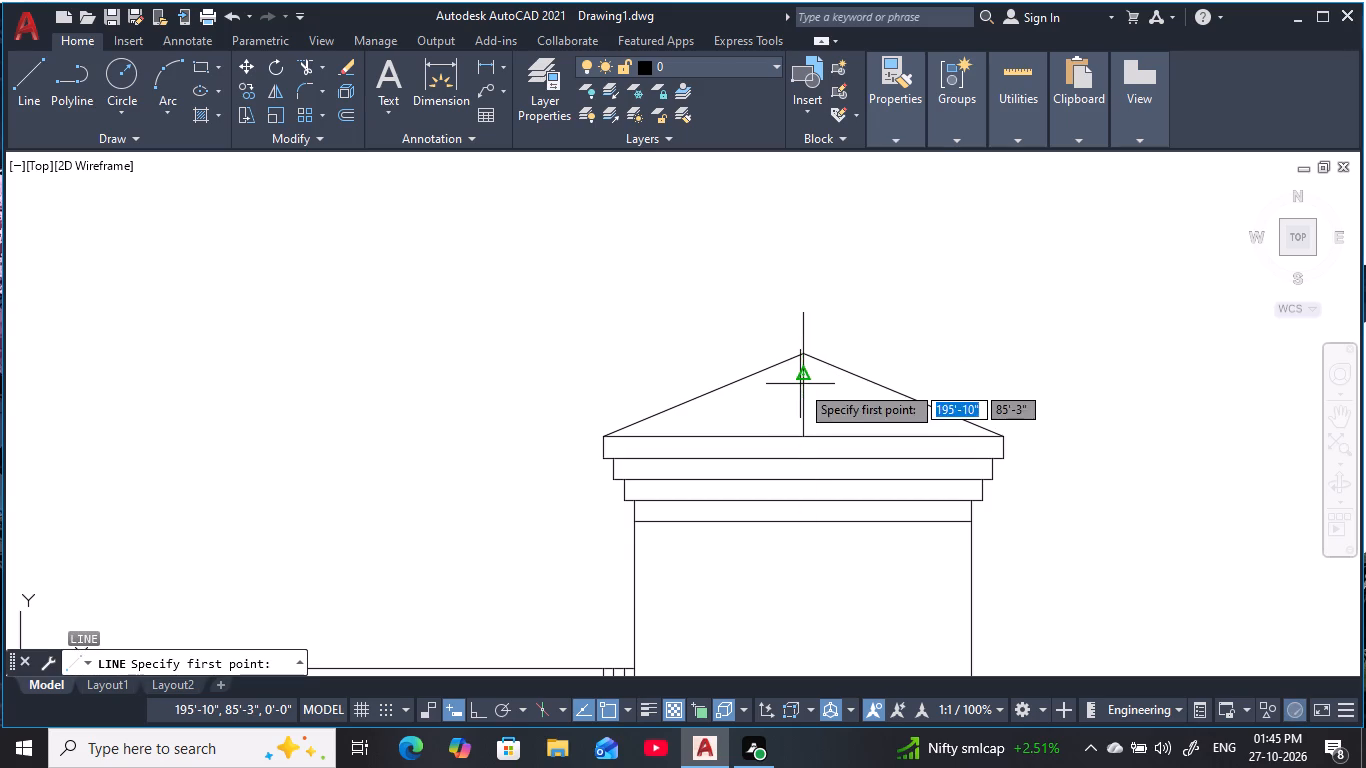
pyautogui.click(803, 384)
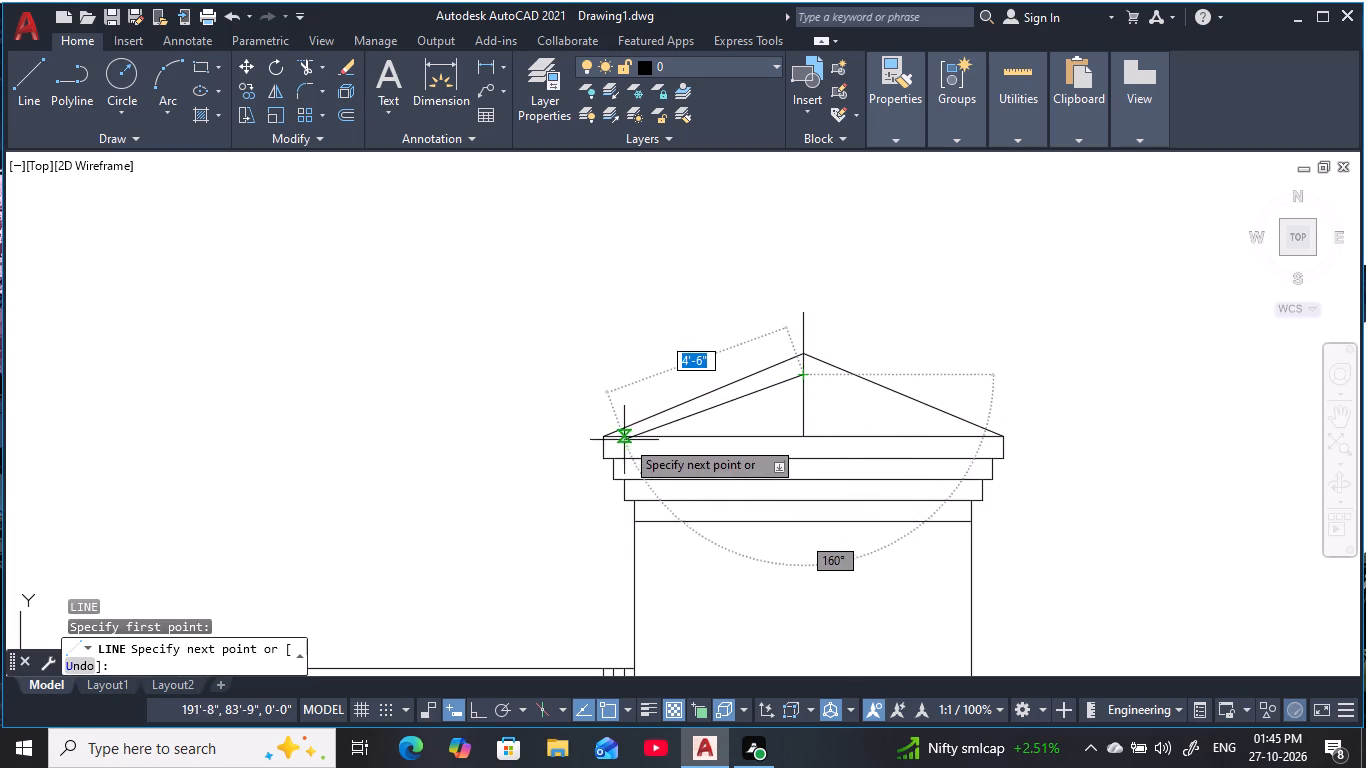
pyautogui.click(606, 435)
pyautogui.press('Escape')
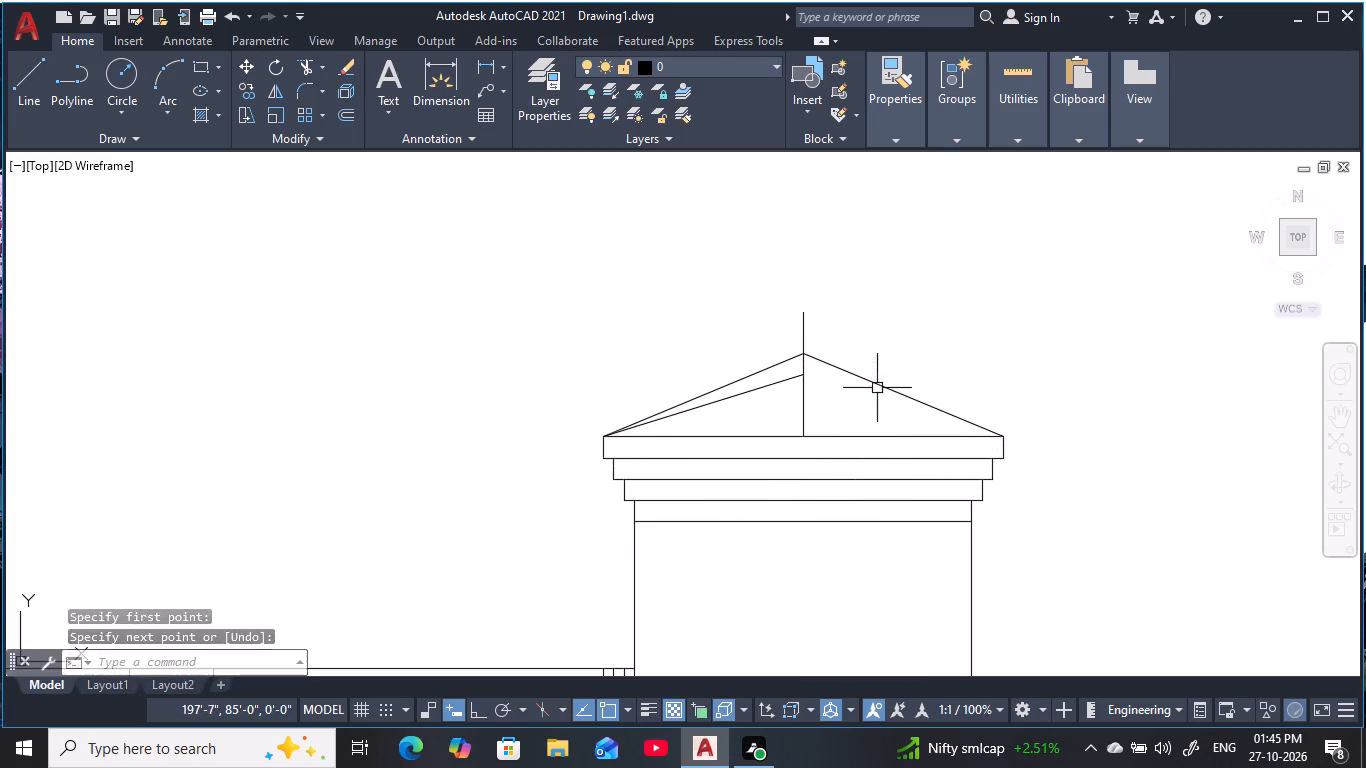
pyautogui.press('Escape')
pyautogui.press('space')
pyautogui.click(805, 376)
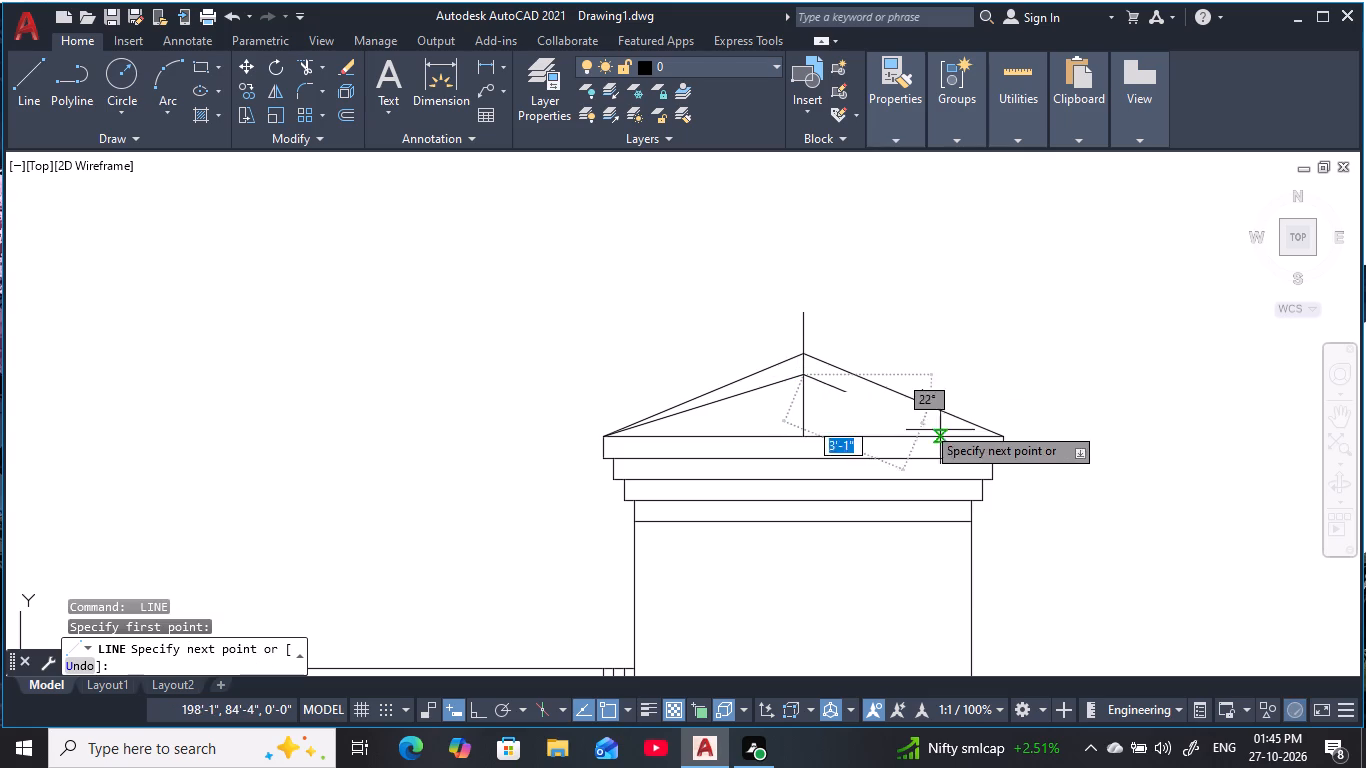
pyautogui.click(1002, 442)
pyautogui.press('Escape')
pyautogui.press('Escape')
pyautogui.press('Escape')
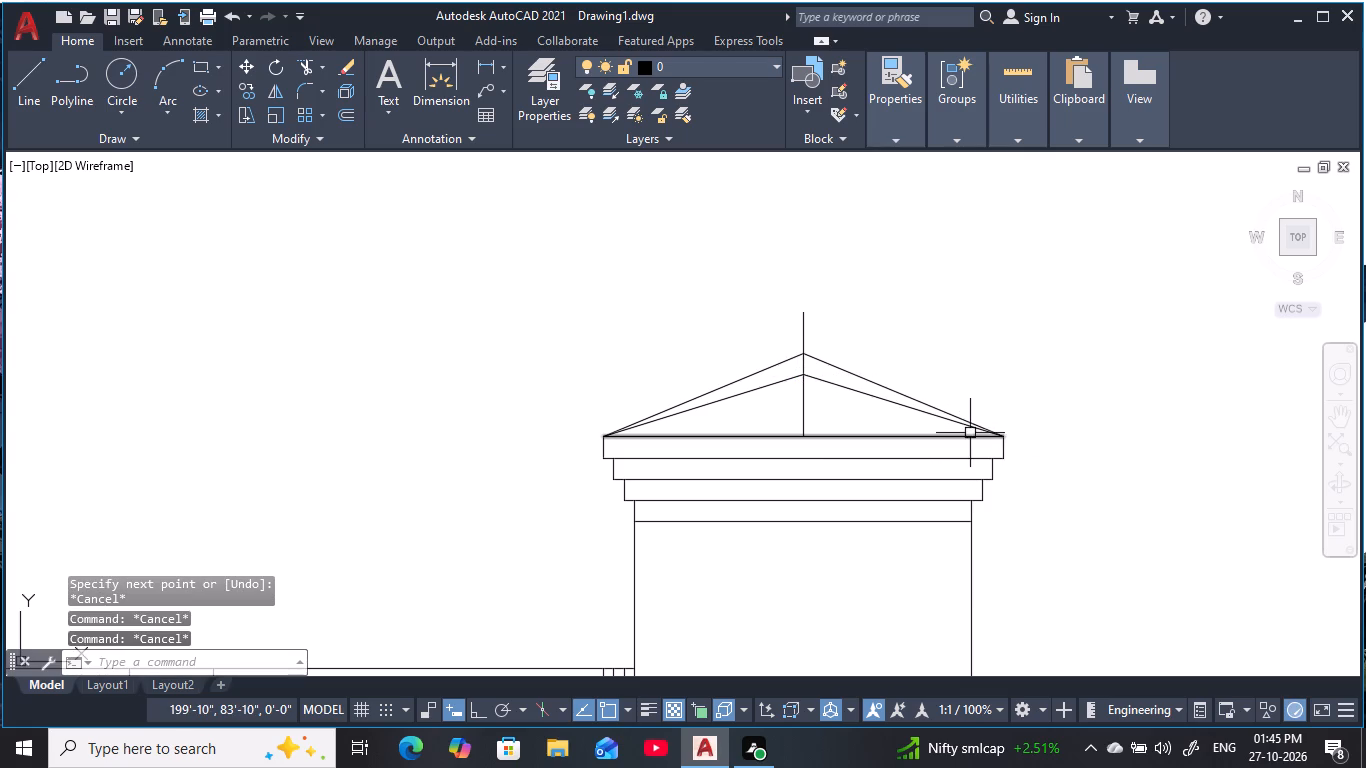
# Trim away the upper pair of roof slopes and the vertical centre line, keeping only the shallower gable.
pyautogui.write('tr')
pyautogui.press('space')
pyautogui.click(904, 395)
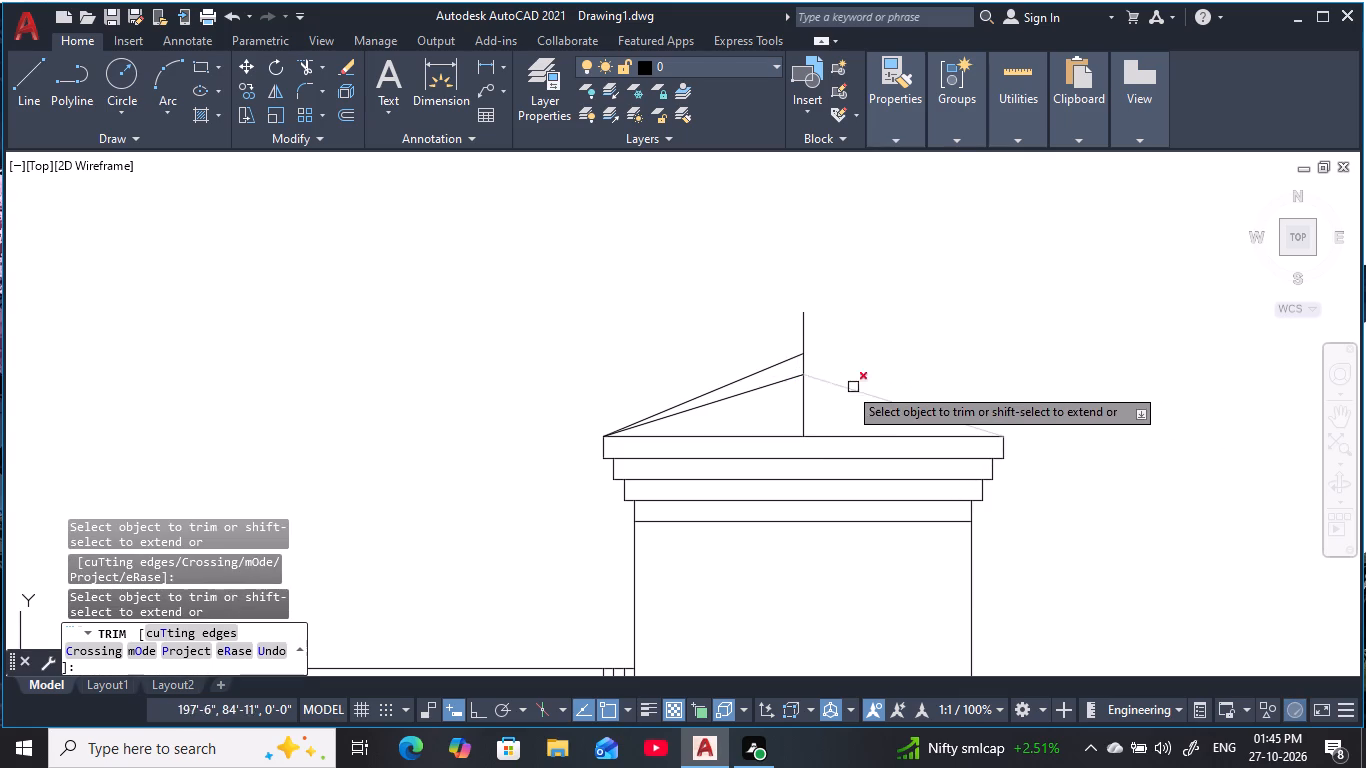
pyautogui.click(768, 374)
pyautogui.click(801, 362)
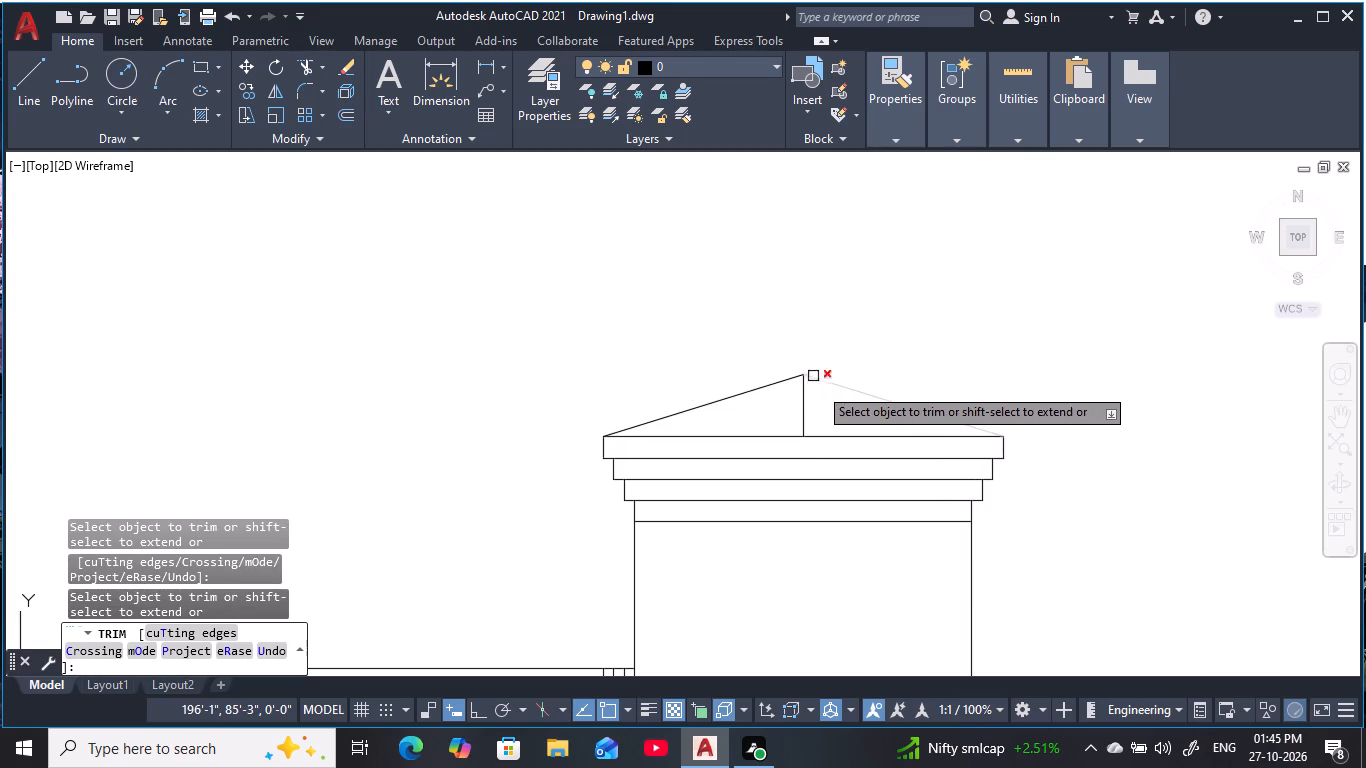
pyautogui.click(823, 400)
pyautogui.click(786, 407)
pyautogui.scroll(-3, 968, 335)
pyautogui.moveTo(976, 333); pyautogui.dragTo(900, 282, button='middle')
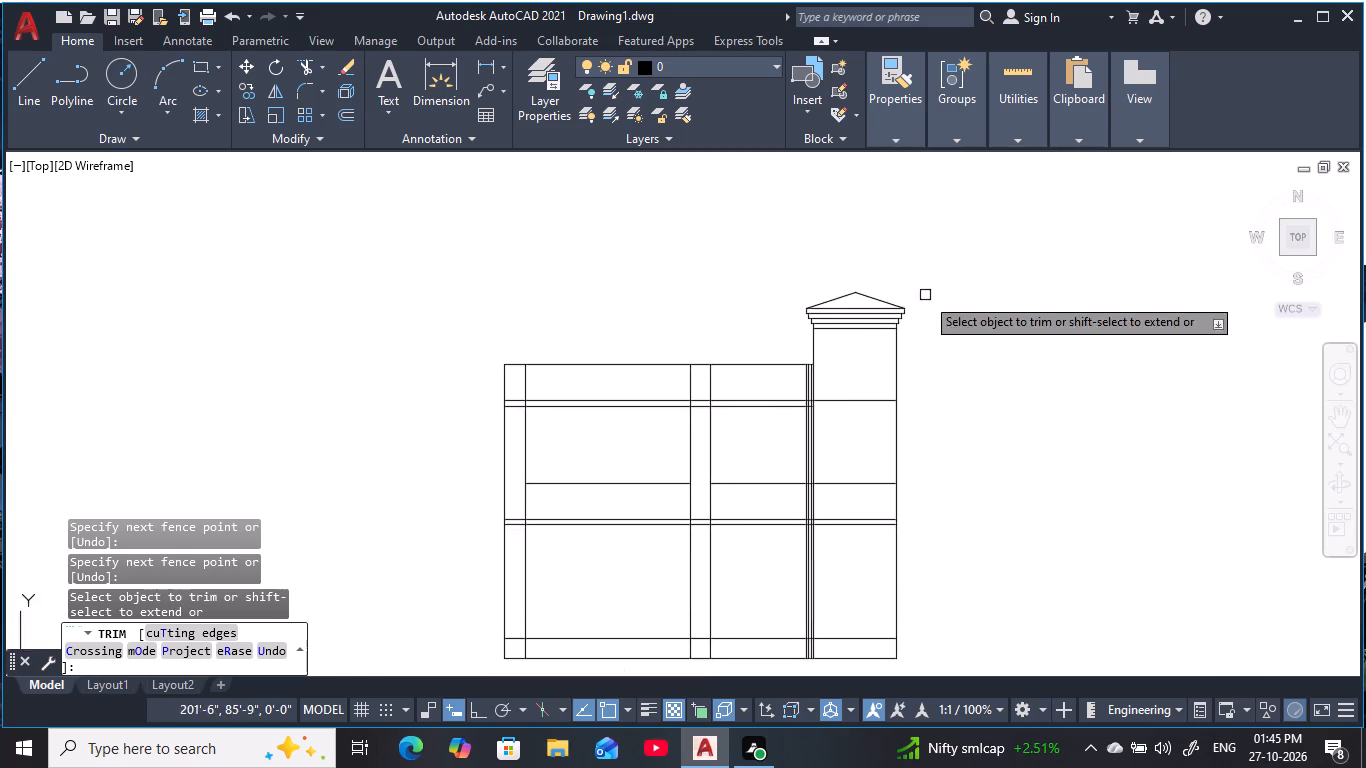
pyautogui.scroll(-1, 937, 309)
pyautogui.moveTo(947, 312); pyautogui.dragTo(918, 297, button='middle')
pyautogui.press('Escape')
pyautogui.scroll(1, 919, 300)
pyautogui.press('Escape')
pyautogui.press('Escape')
pyautogui.moveTo(917, 318); pyautogui.dragTo(944, 299, button='middle')
pyautogui.scroll(1, 944, 299)
pyautogui.press('Escape')
pyautogui.press('Escape')
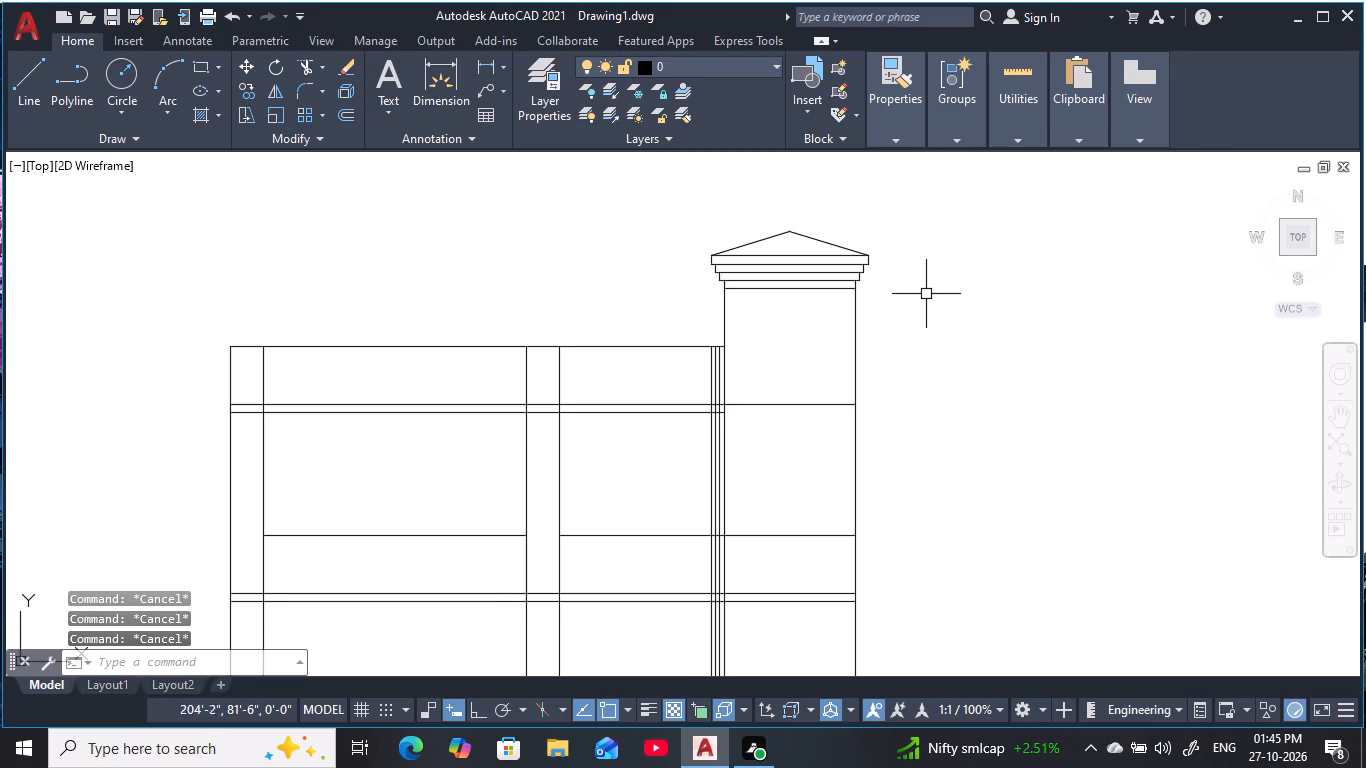
# Examine the rightmost bay's gable and stepped bands, both close up and within the whole elevation.
pyautogui.press('Escape')
pyautogui.scroll(-2, 924, 295)
pyautogui.scroll(1, 943, 293)
pyautogui.press('Escape')
pyautogui.press('Escape')
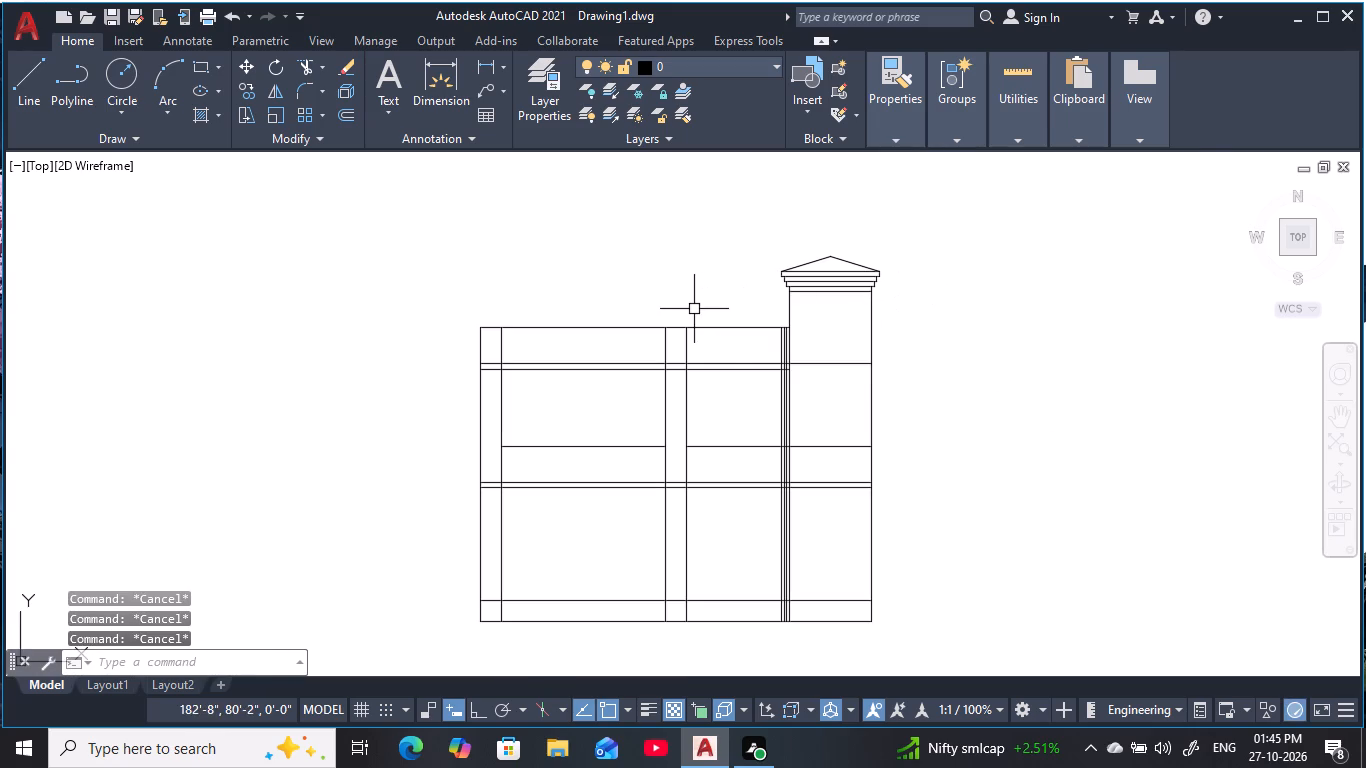
pyautogui.scroll(1, 840, 263)
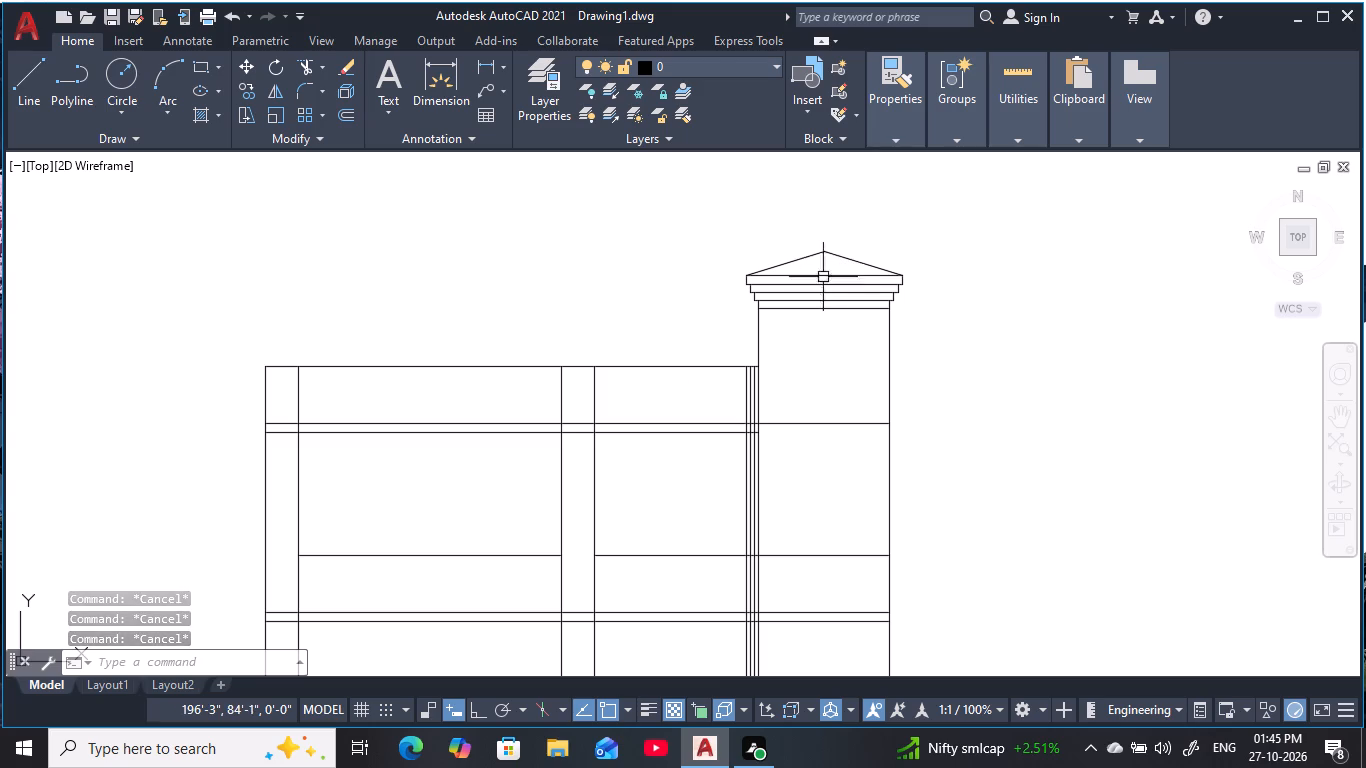
pyautogui.scroll(2, 791, 283)
pyautogui.moveTo(791, 283); pyautogui.dragTo(752, 305, button='middle')
pyautogui.press('Escape')
pyautogui.press('Escape')
pyautogui.scroll(1, 752, 305)
pyautogui.moveTo(752, 305); pyautogui.dragTo(725, 312, button='middle')
pyautogui.press('Escape')
pyautogui.press('Escape')
pyautogui.scroll(-3, 725, 312)
pyautogui.scroll(1, 874, 346)
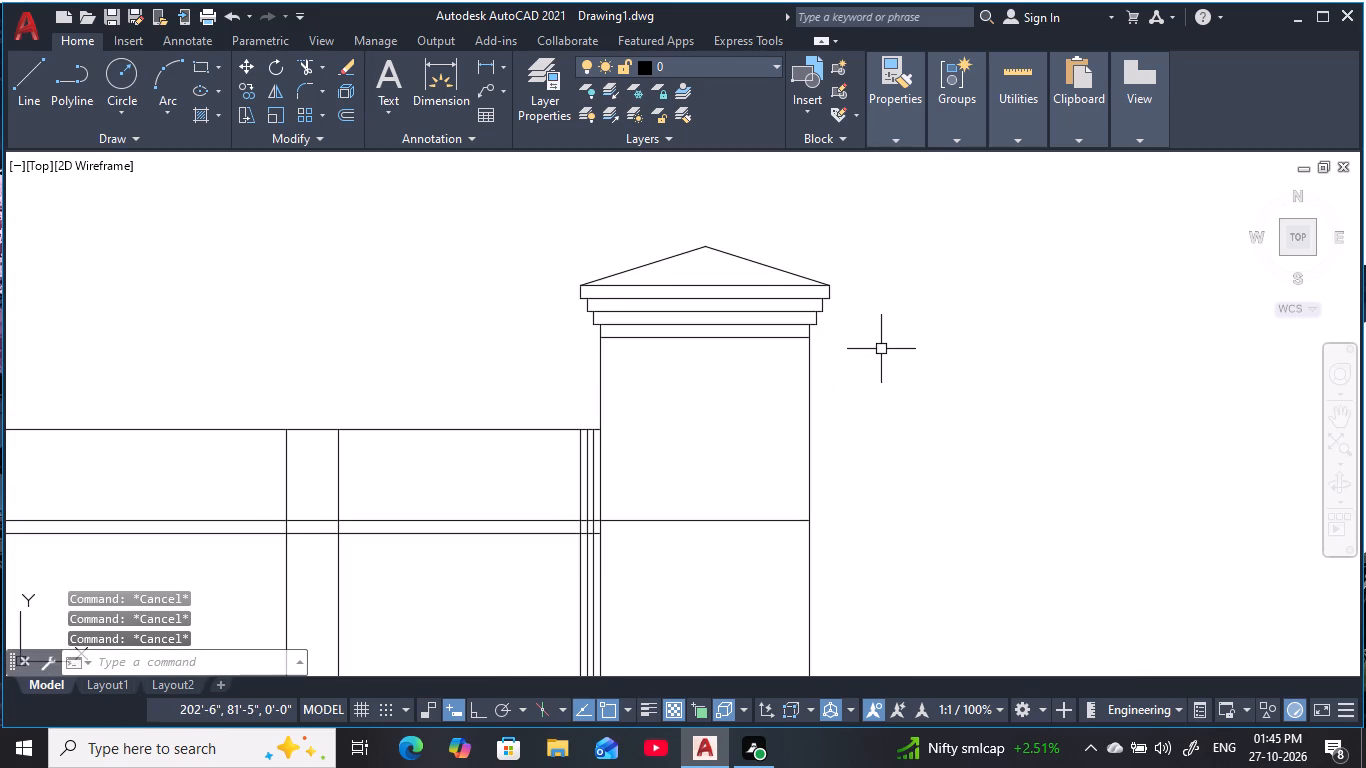
pyautogui.moveTo(881, 350); pyautogui.dragTo(901, 333, button='middle')
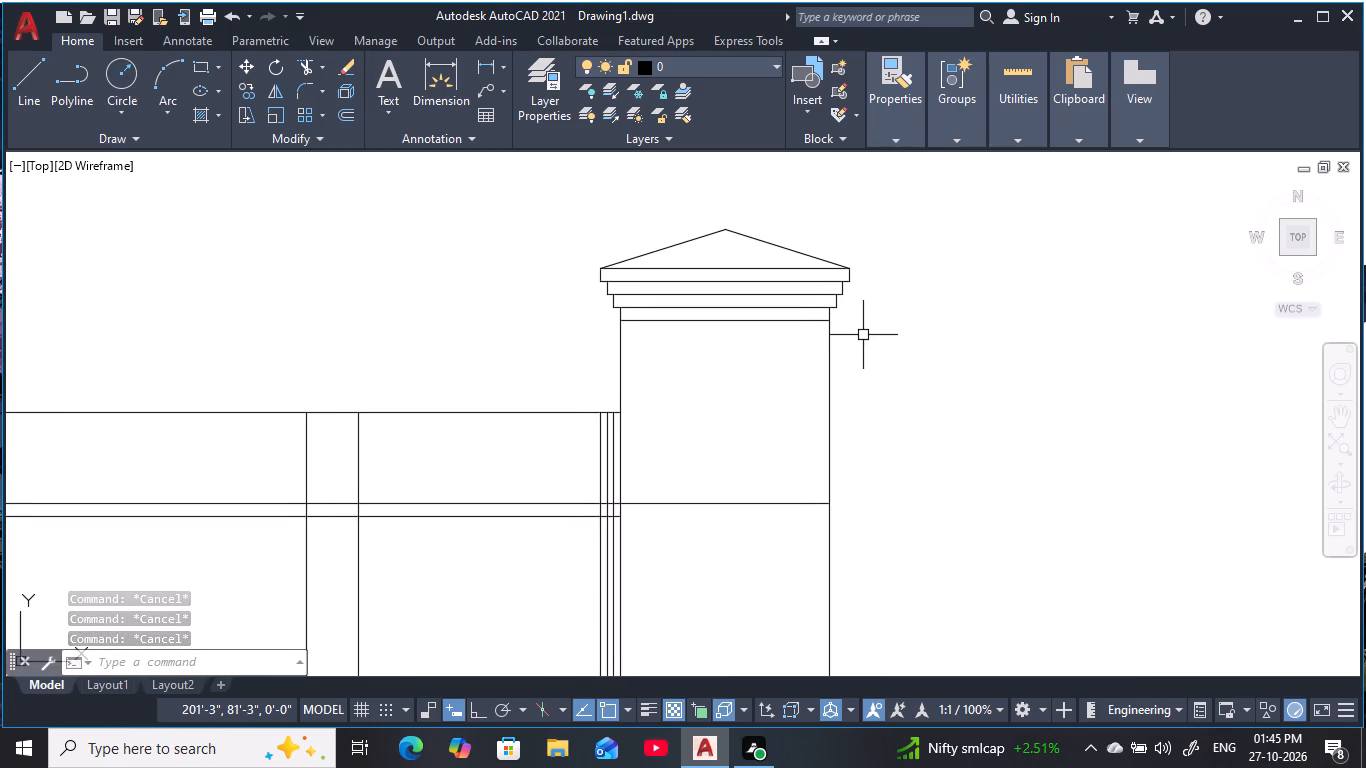
# Erase the lowest horizontal line beneath the stepped bands, spanning between the rightmost bay's side walls.
pyautogui.scroll(2, 744, 287)
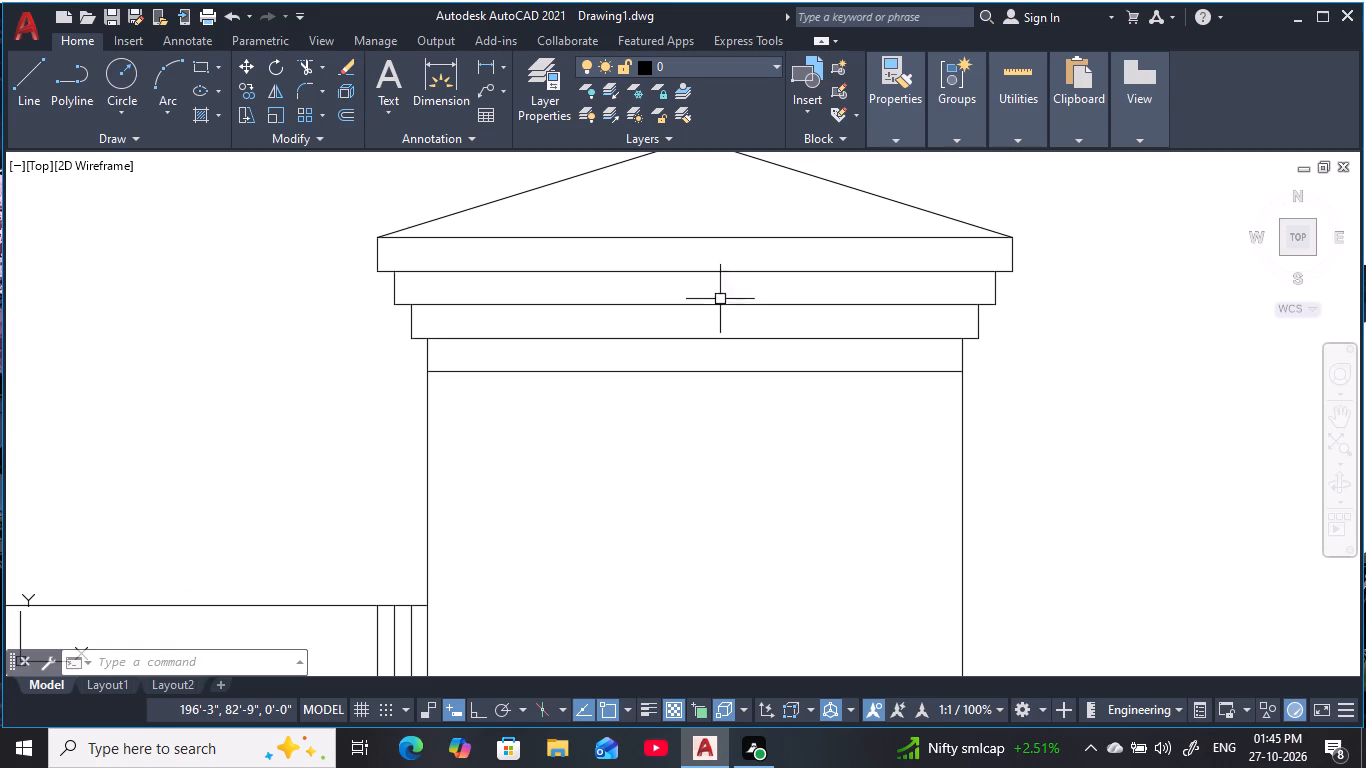
pyautogui.press('Escape')
pyautogui.press('Escape')
pyautogui.click(720, 376)
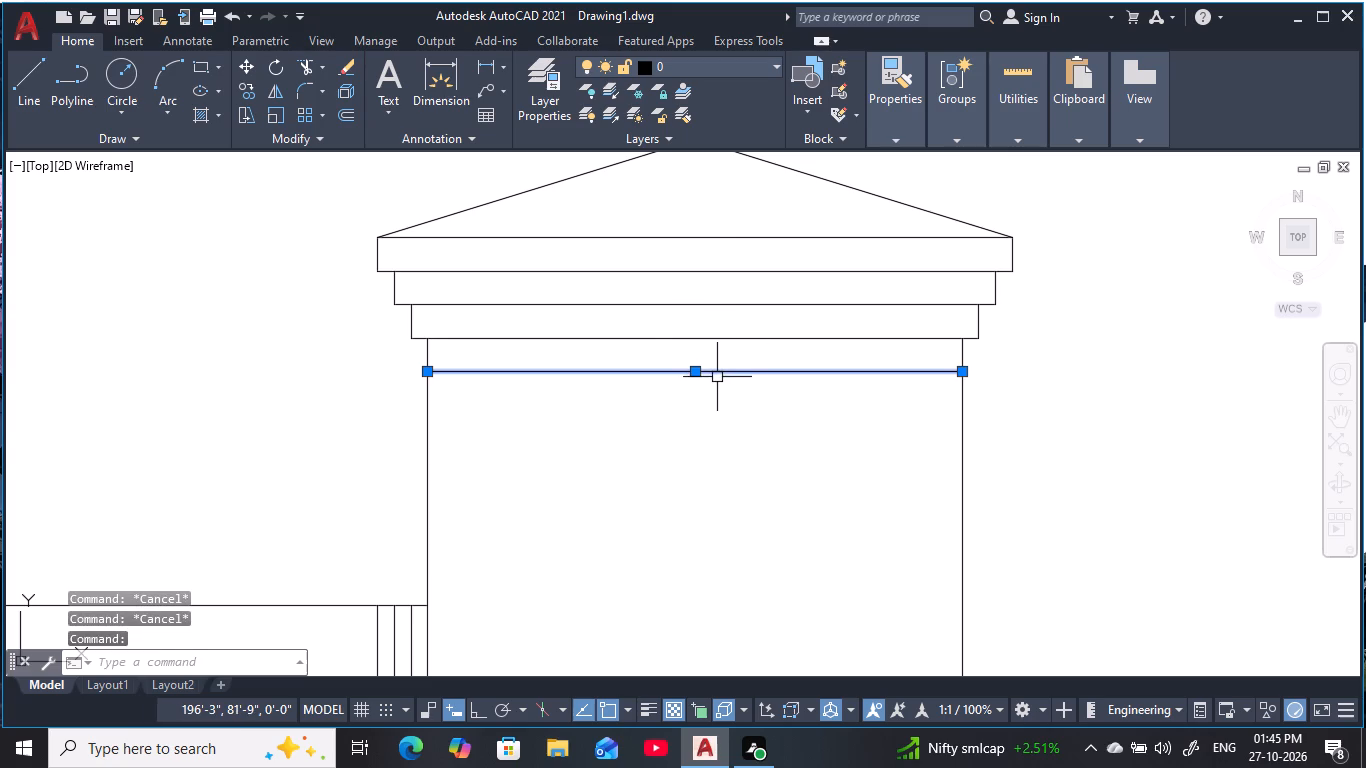
pyautogui.write('e')
pyautogui.press('space')
pyautogui.press('Escape')
pyautogui.press('Escape')
pyautogui.scroll(-2, 1060, 383)
pyautogui.moveTo(1064, 383); pyautogui.dragTo(1005, 283, button='middle')
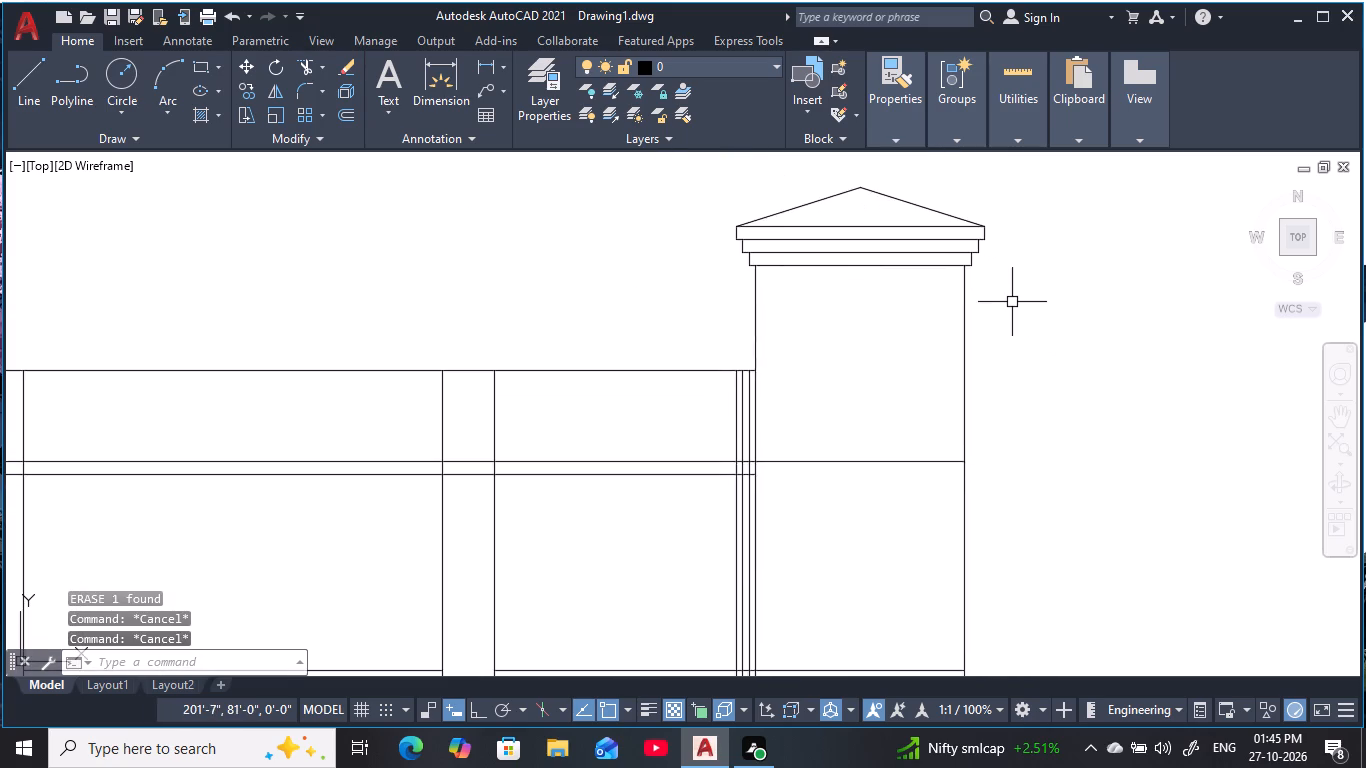
pyautogui.scroll(-1, 1019, 304)
pyautogui.moveTo(1019, 304); pyautogui.dragTo(1010, 237, button='middle')
pyautogui.scroll(-1, 1017, 249)
pyautogui.moveTo(1017, 250); pyautogui.dragTo(993, 251, button='middle')
pyautogui.press('Escape')
pyautogui.press('Escape')
pyautogui.press('Escape')
pyautogui.press('Escape')
pyautogui.press('Escape')
pyautogui.press('Escape')
pyautogui.press('Escape')
pyautogui.press('Escape')
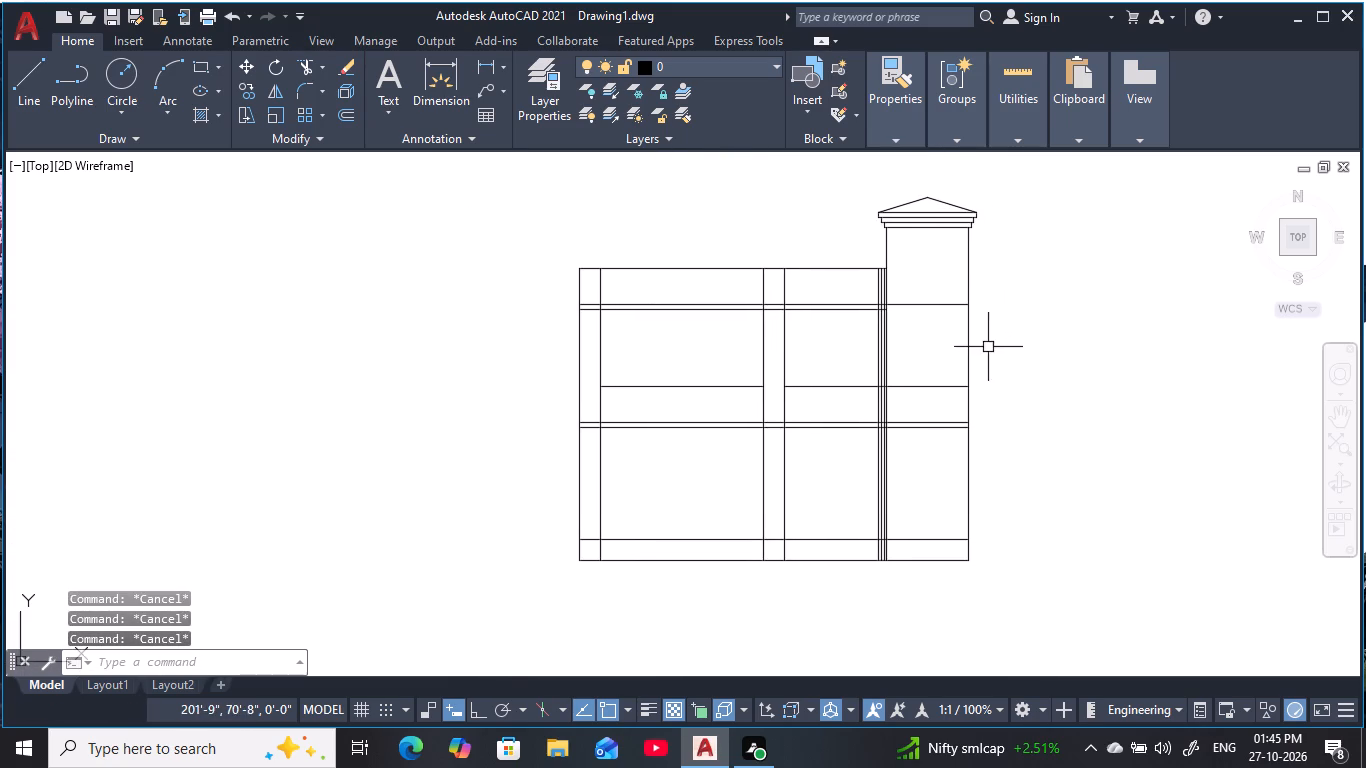
# Erase the three closely spaced vertical lines just left of the rightmost bay's left wall.
pyautogui.scroll(2, 927, 360)
pyautogui.moveTo(929, 339); pyautogui.dragTo(940, 327, button='middle')
pyautogui.press('Escape')
pyautogui.press('Escape')
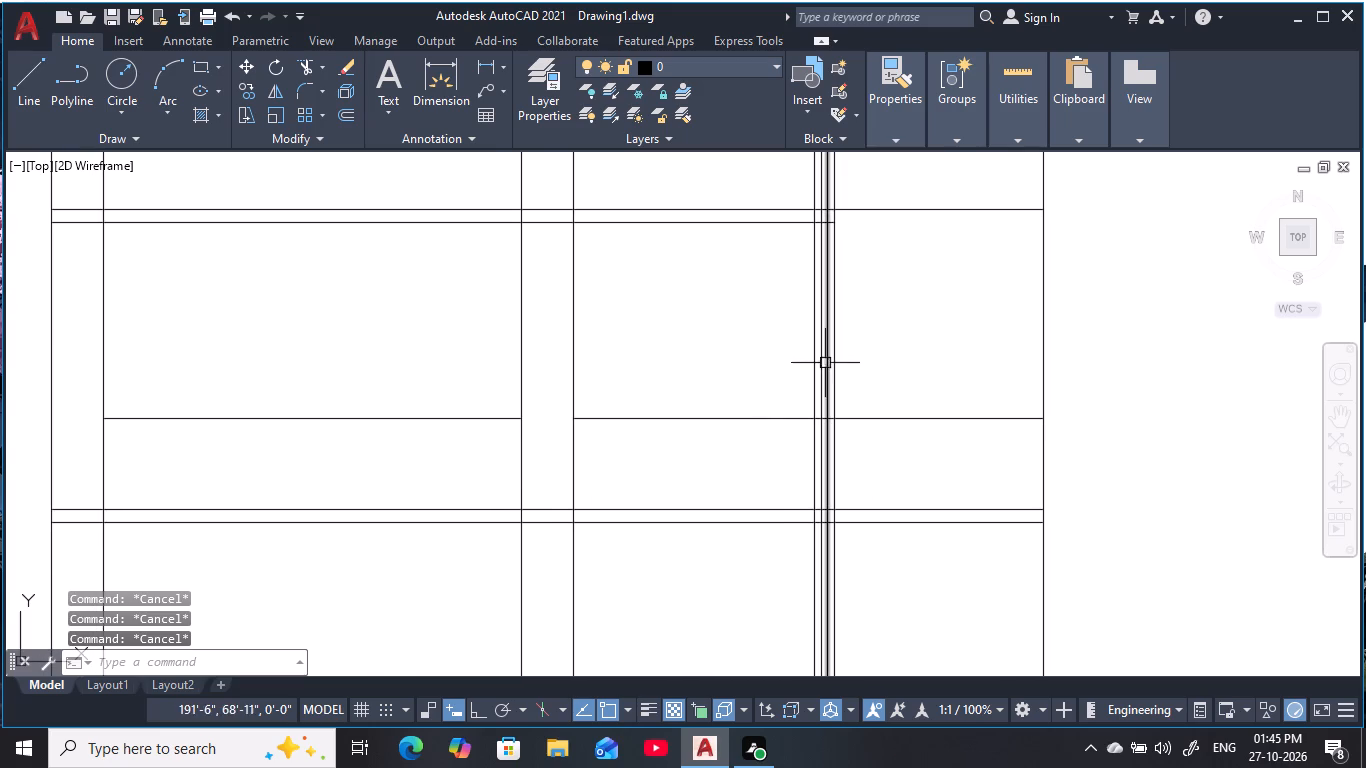
pyautogui.moveTo(887, 337); pyautogui.dragTo(908, 415, button='middle')
pyautogui.click(826, 248)
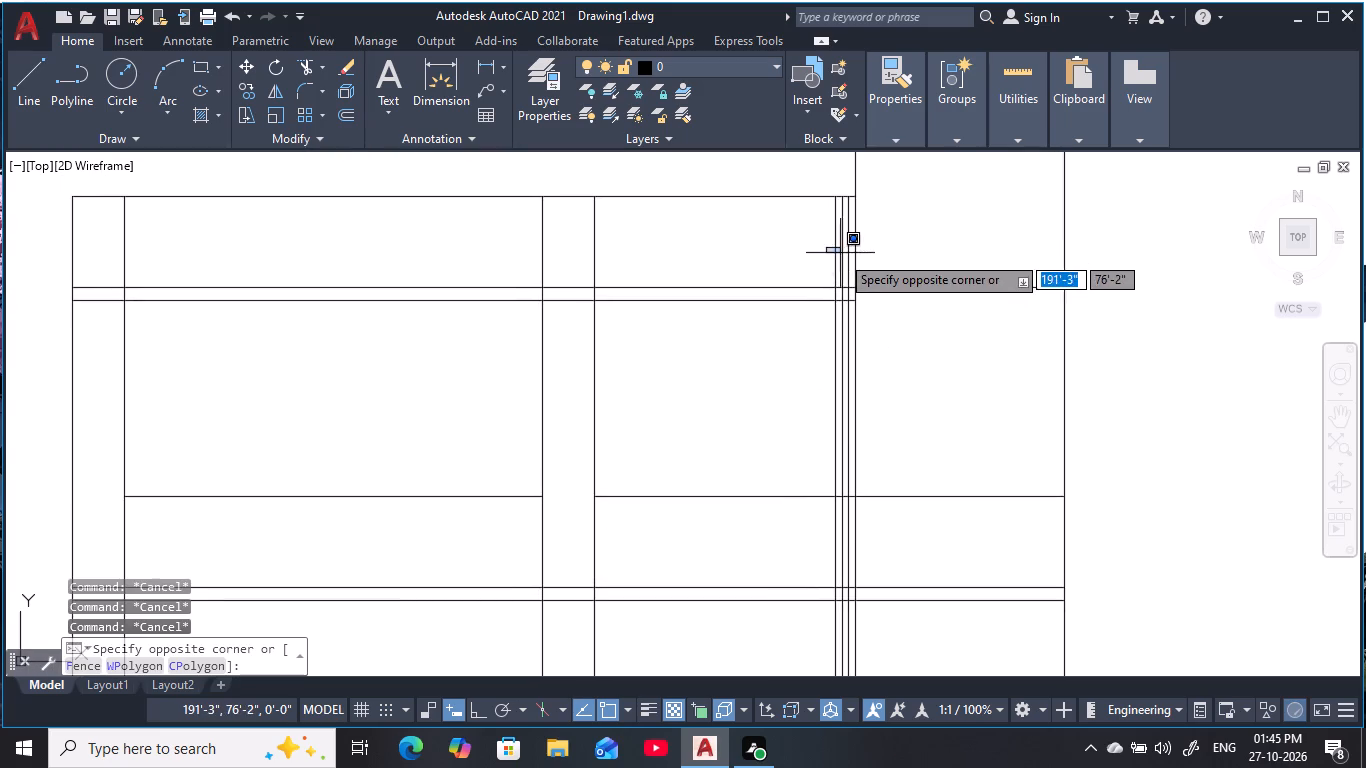
pyautogui.press('Escape')
pyautogui.press('Escape')
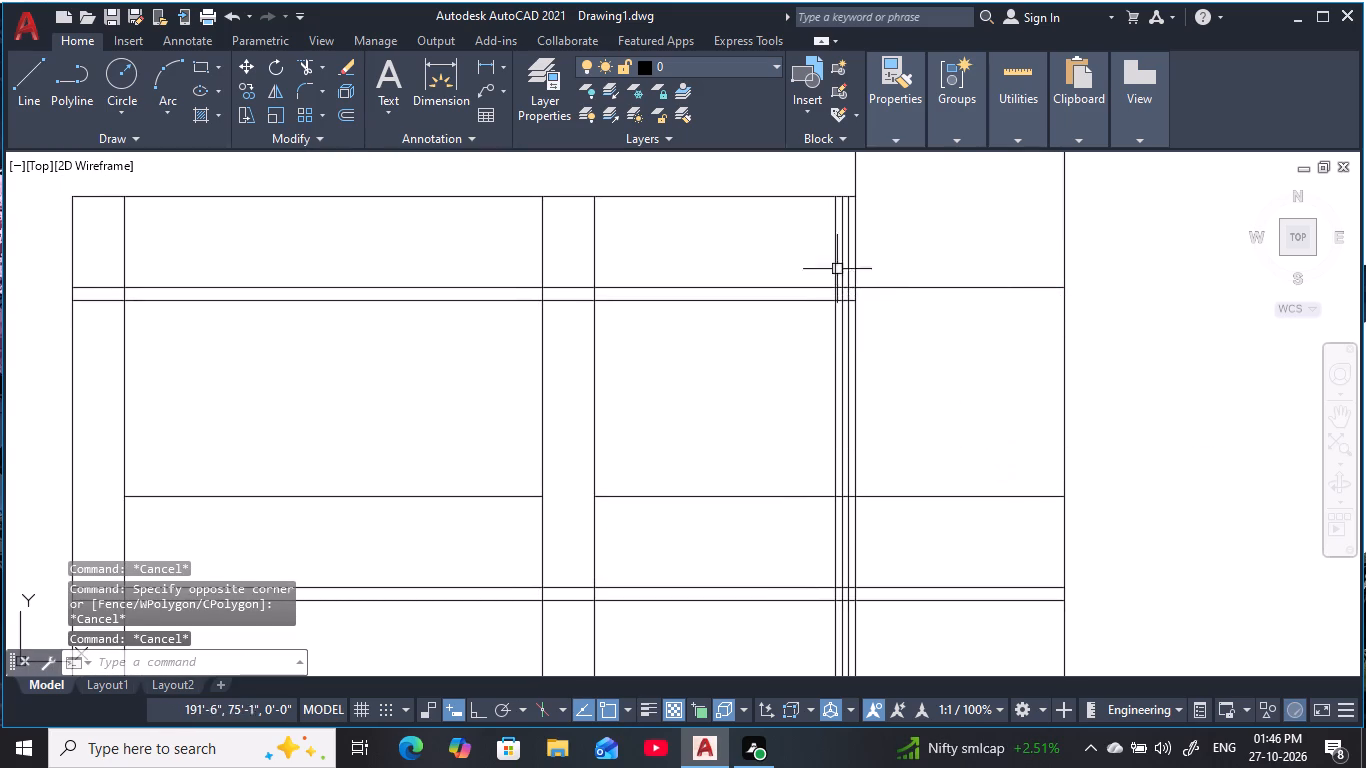
pyautogui.scroll(4, 861, 232)
pyautogui.moveTo(838, 252); pyautogui.dragTo(634, 293)
pyautogui.write('r')
pyautogui.press('space')
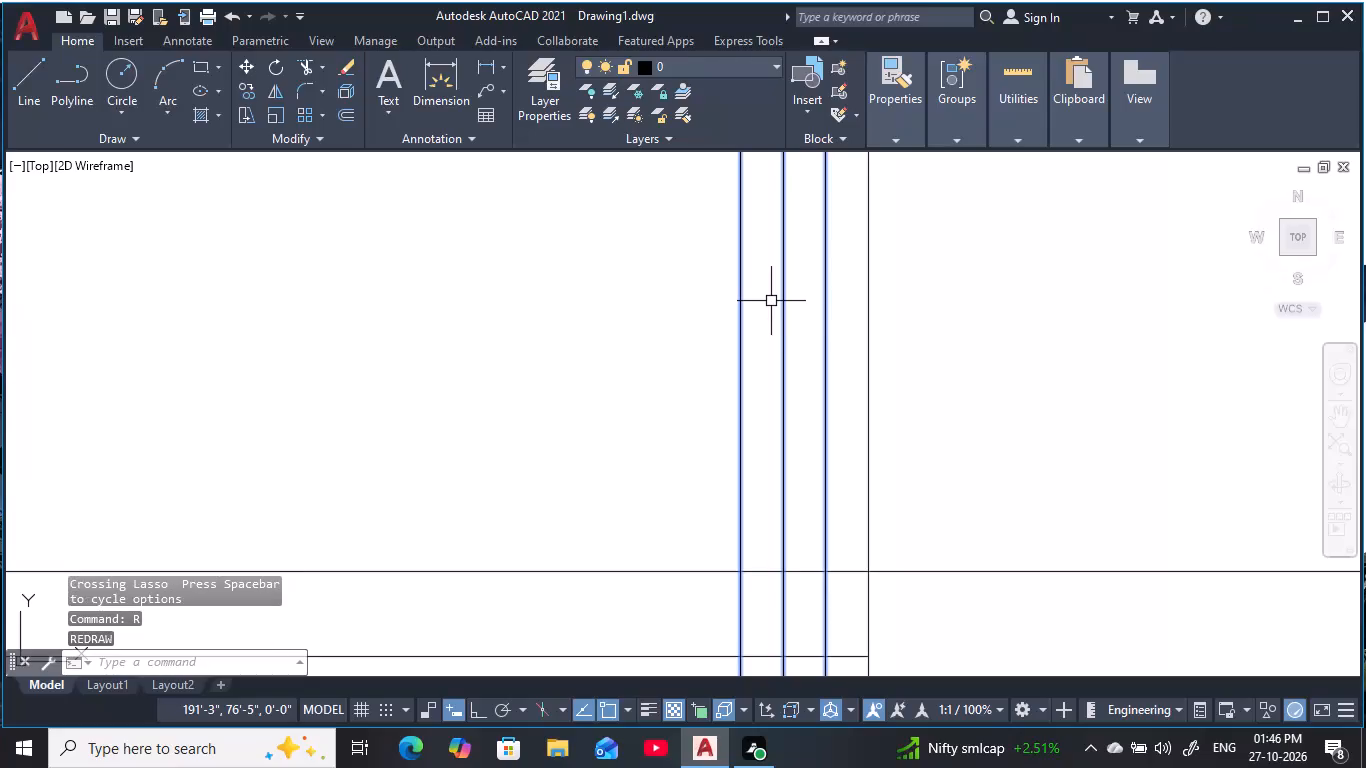
pyautogui.press('w')
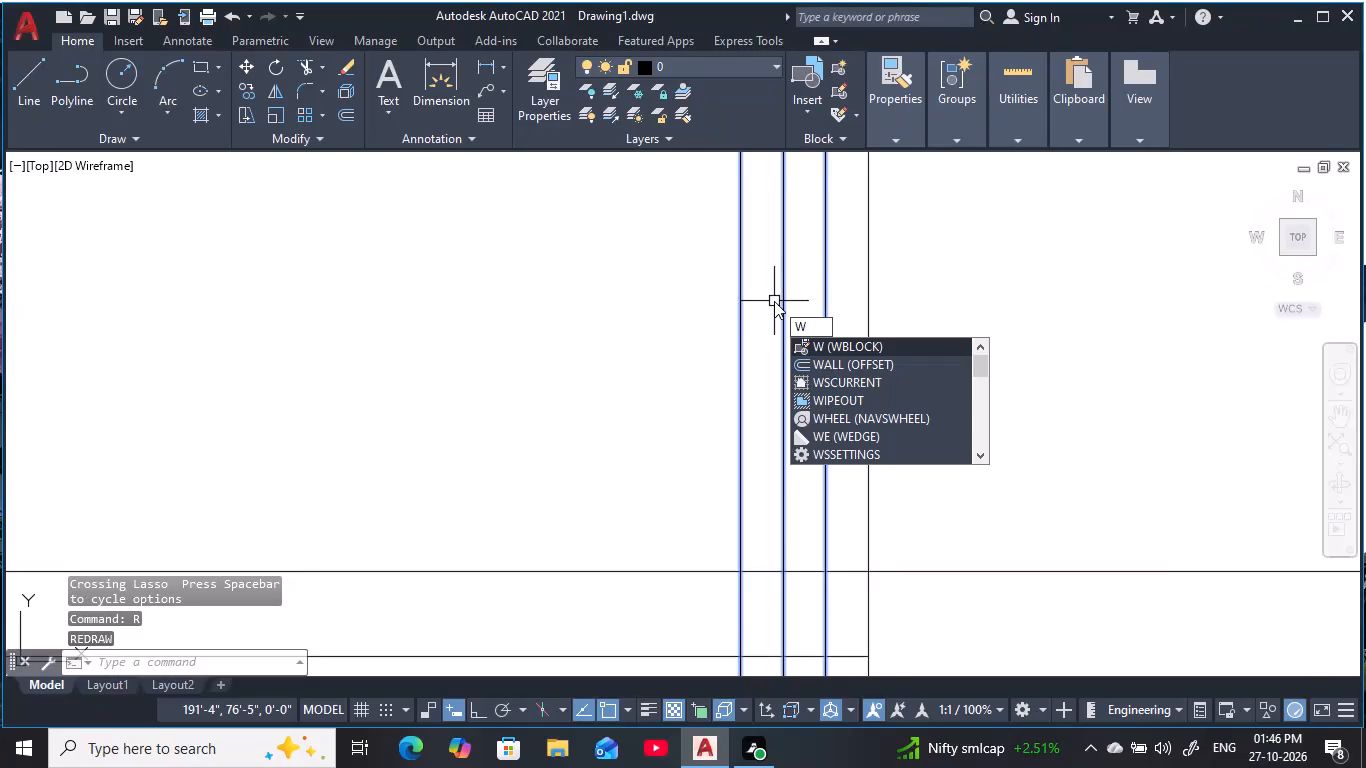
pyautogui.press('BackSpace')
pyautogui.write('e')
pyautogui.press('space')
pyautogui.press('Escape')
pyautogui.press('Escape')
# Trim the middle column's two vertical lines within and above the upper double-line band, so the column stops at the band's underside.
pyautogui.scroll(-3, 889, 295)
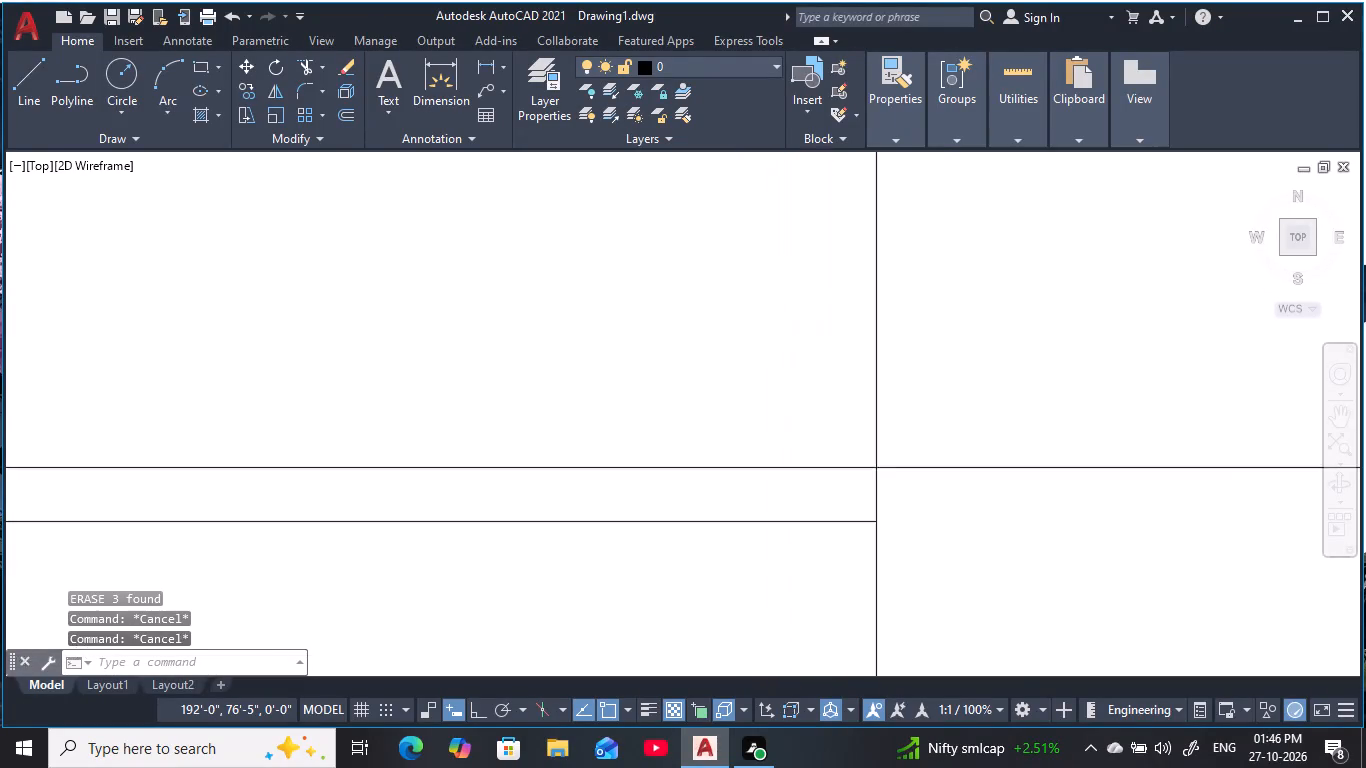
pyautogui.scroll(-2, 893, 295)
pyautogui.press('Escape')
pyautogui.press('Escape')
pyautogui.moveTo(942, 376); pyautogui.dragTo(914, 357, button='middle')
pyautogui.press('Escape')
pyautogui.press('Escape')
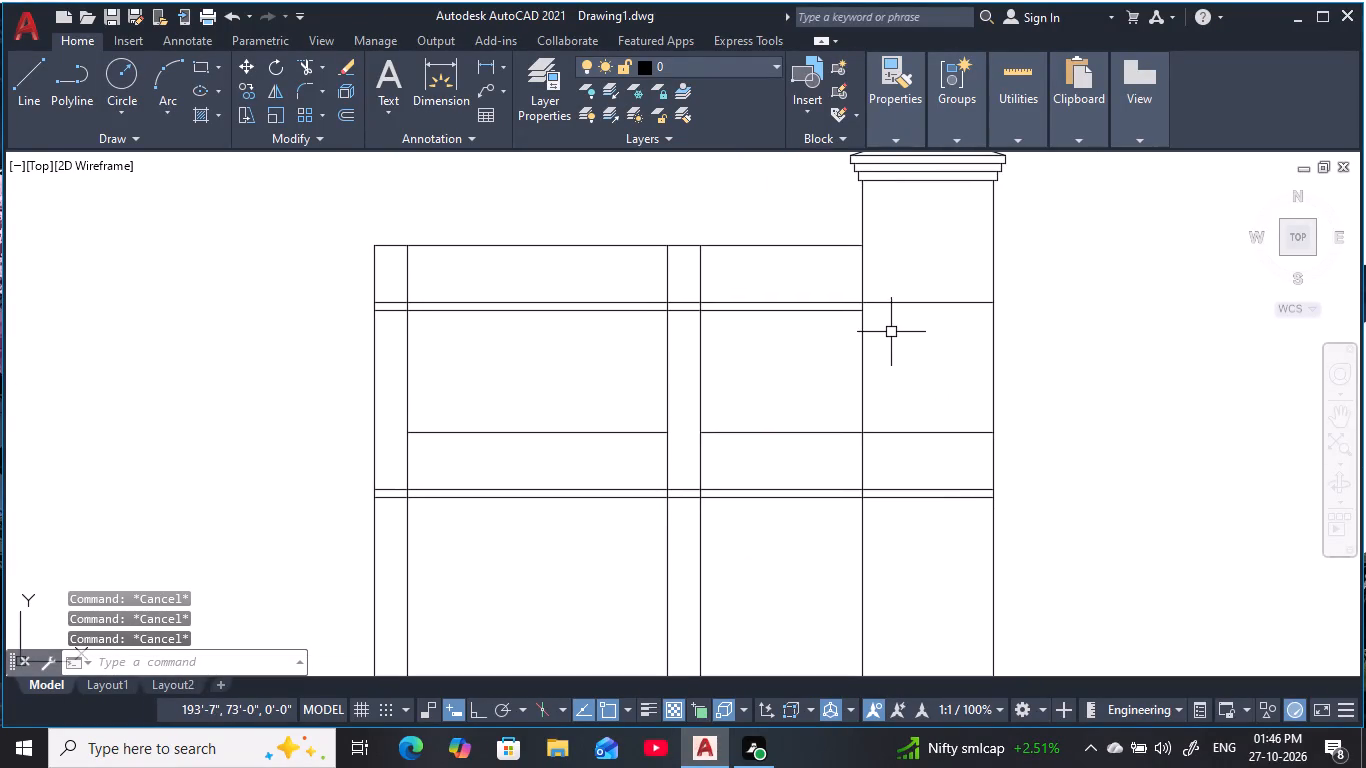
pyautogui.press('Escape')
pyautogui.press('t')
pyautogui.press('r')
pyautogui.press('space')
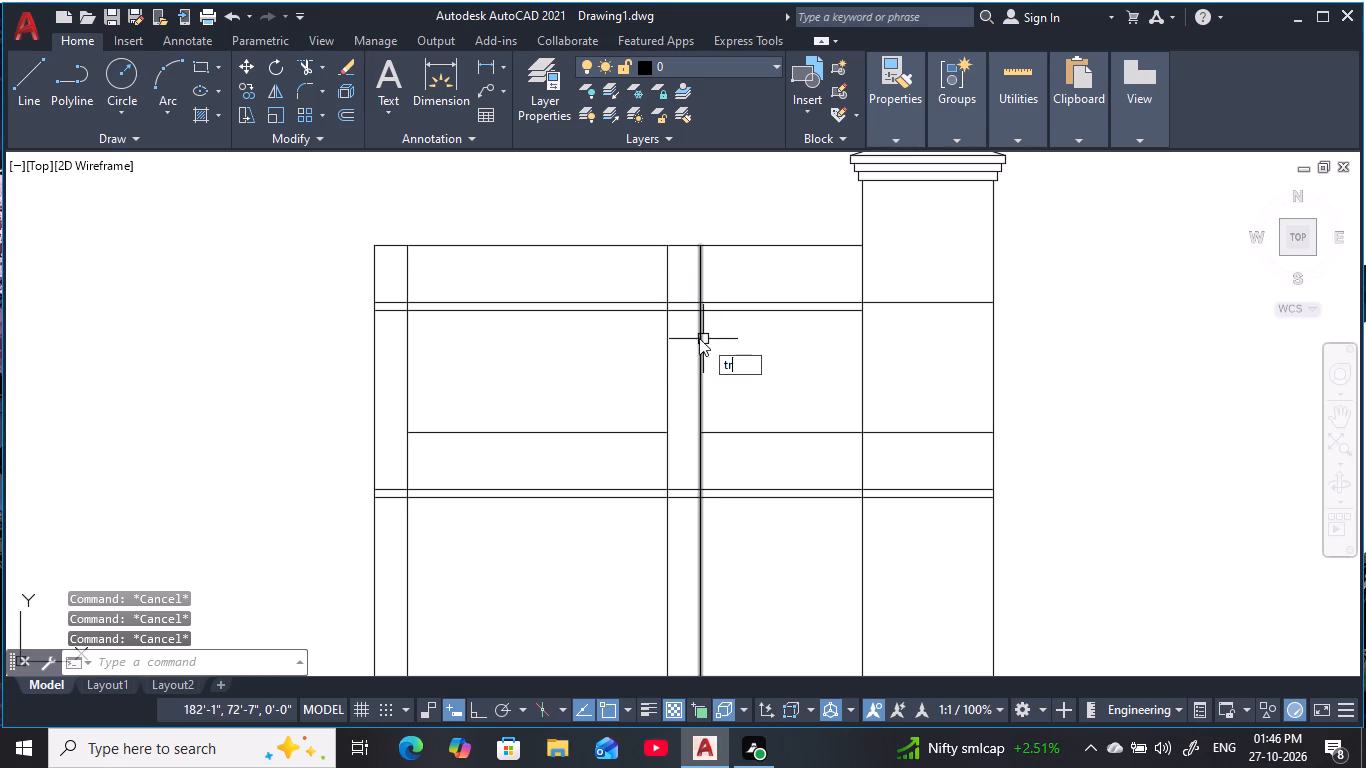
pyautogui.scroll(1, 626, 345)
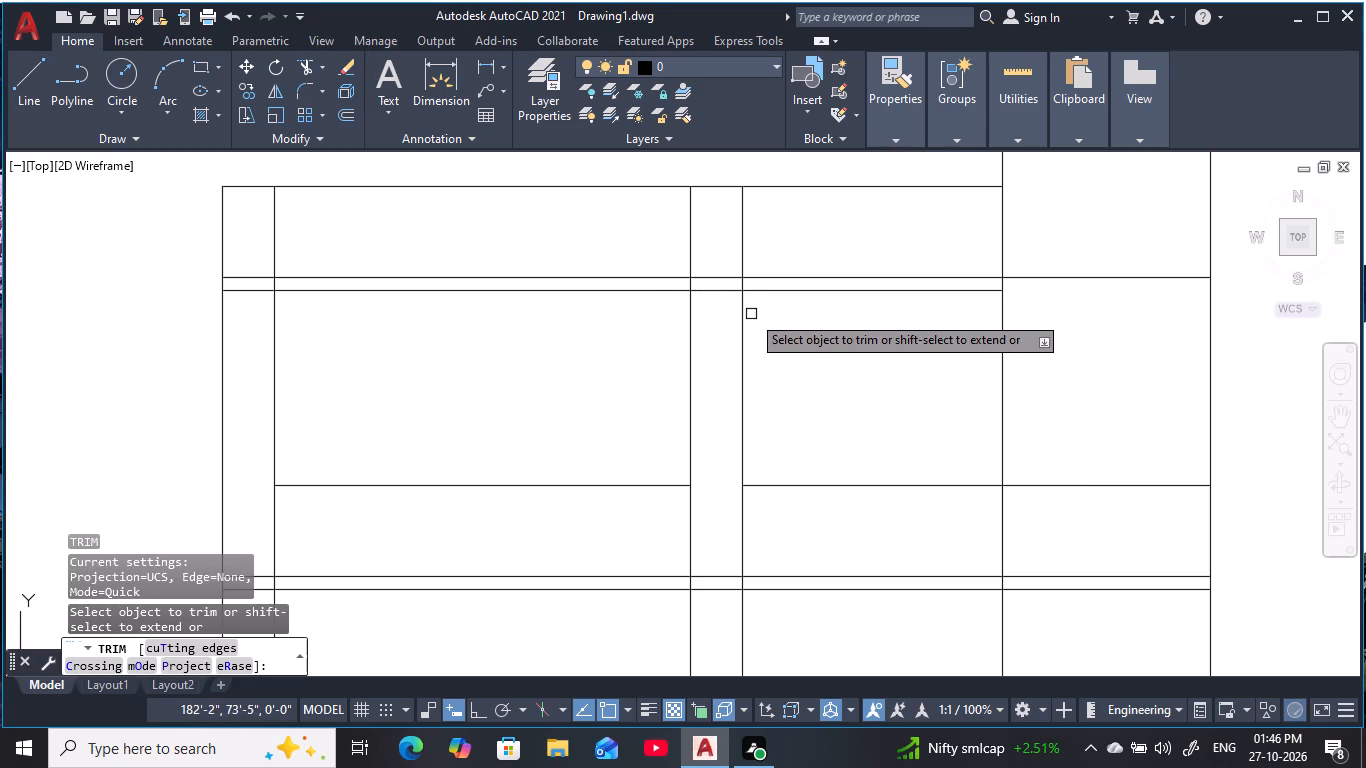
pyautogui.scroll(4, 742, 297)
pyautogui.moveTo(783, 213); pyautogui.dragTo(464, 215)
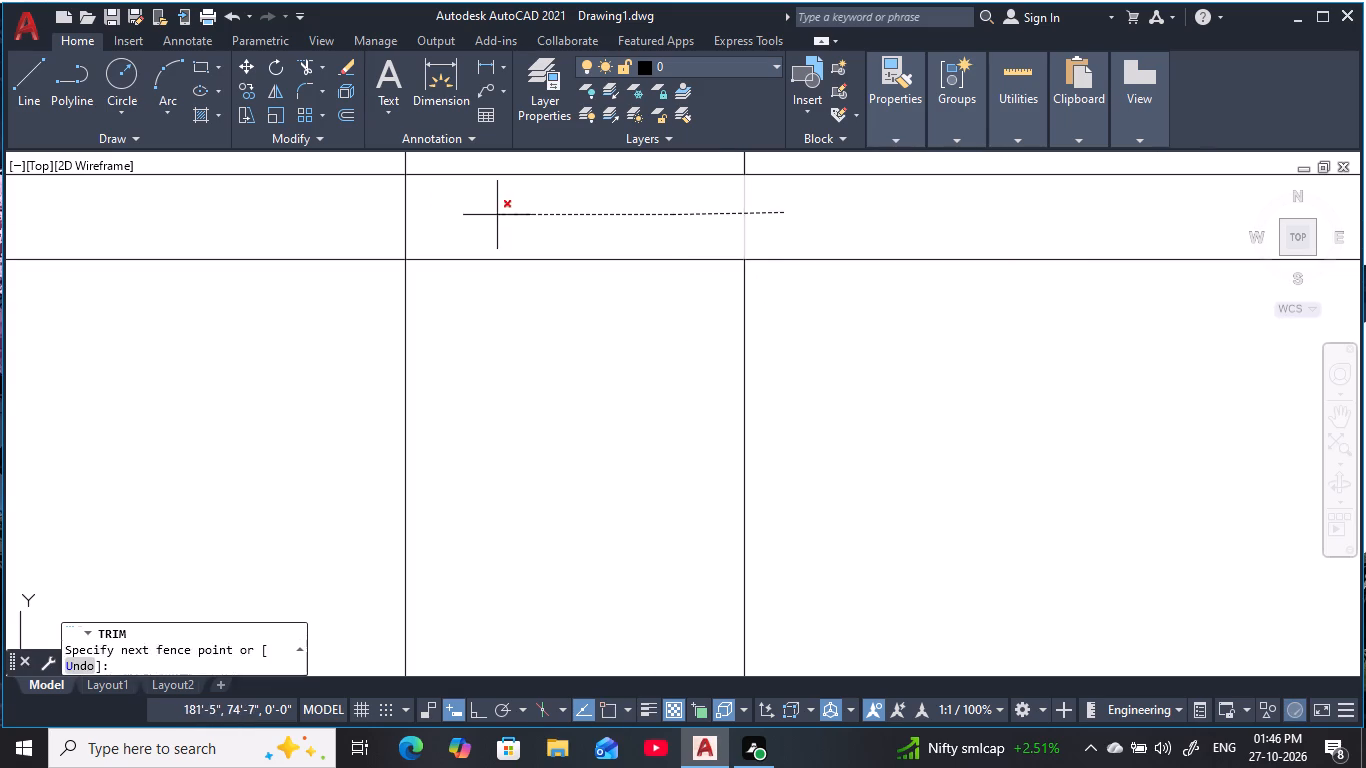
pyautogui.moveTo(464, 215); pyautogui.dragTo(310, 218)
pyautogui.scroll(-4, 599, 270)
pyautogui.moveTo(620, 349); pyautogui.dragTo(637, 396, button='middle')
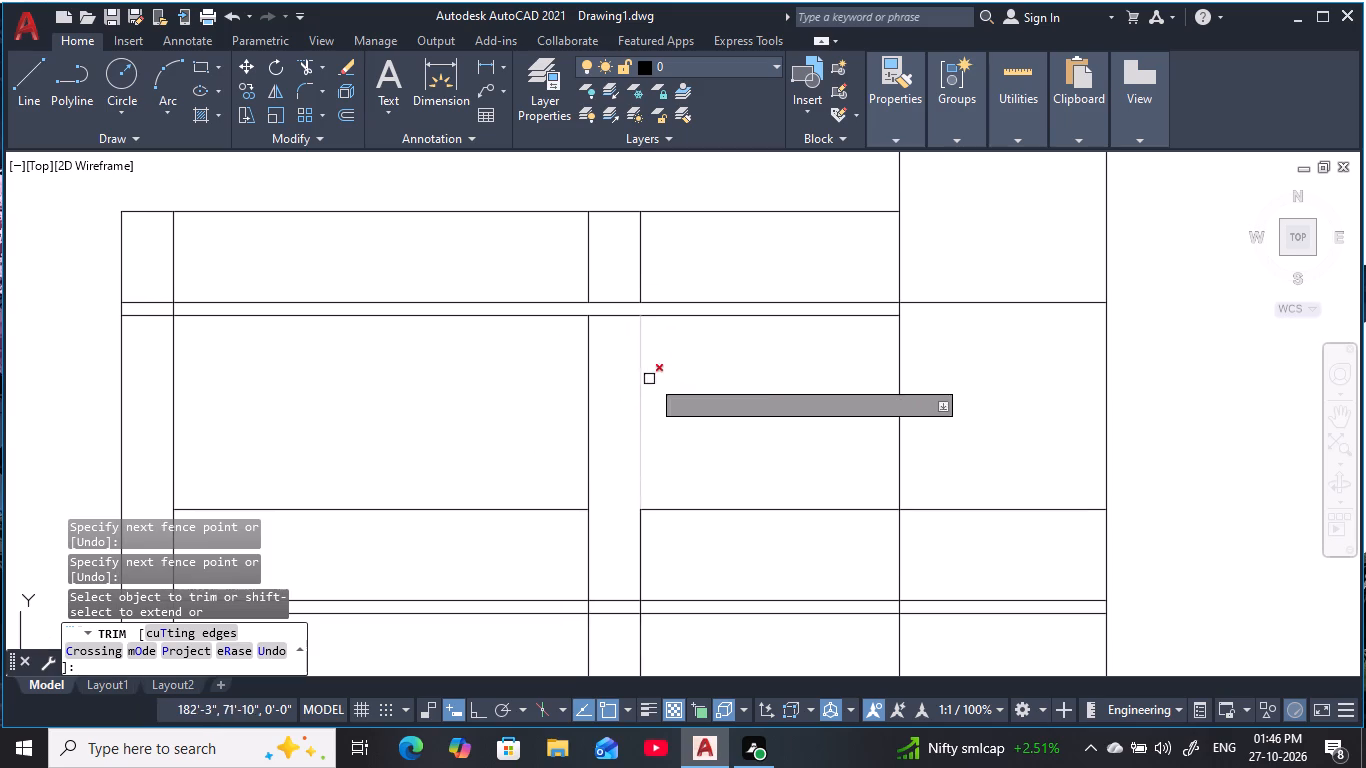
pyautogui.moveTo(686, 269); pyautogui.dragTo(507, 276)
pyautogui.scroll(-2, 682, 270)
pyautogui.moveTo(682, 270); pyautogui.dragTo(679, 251, button='middle')
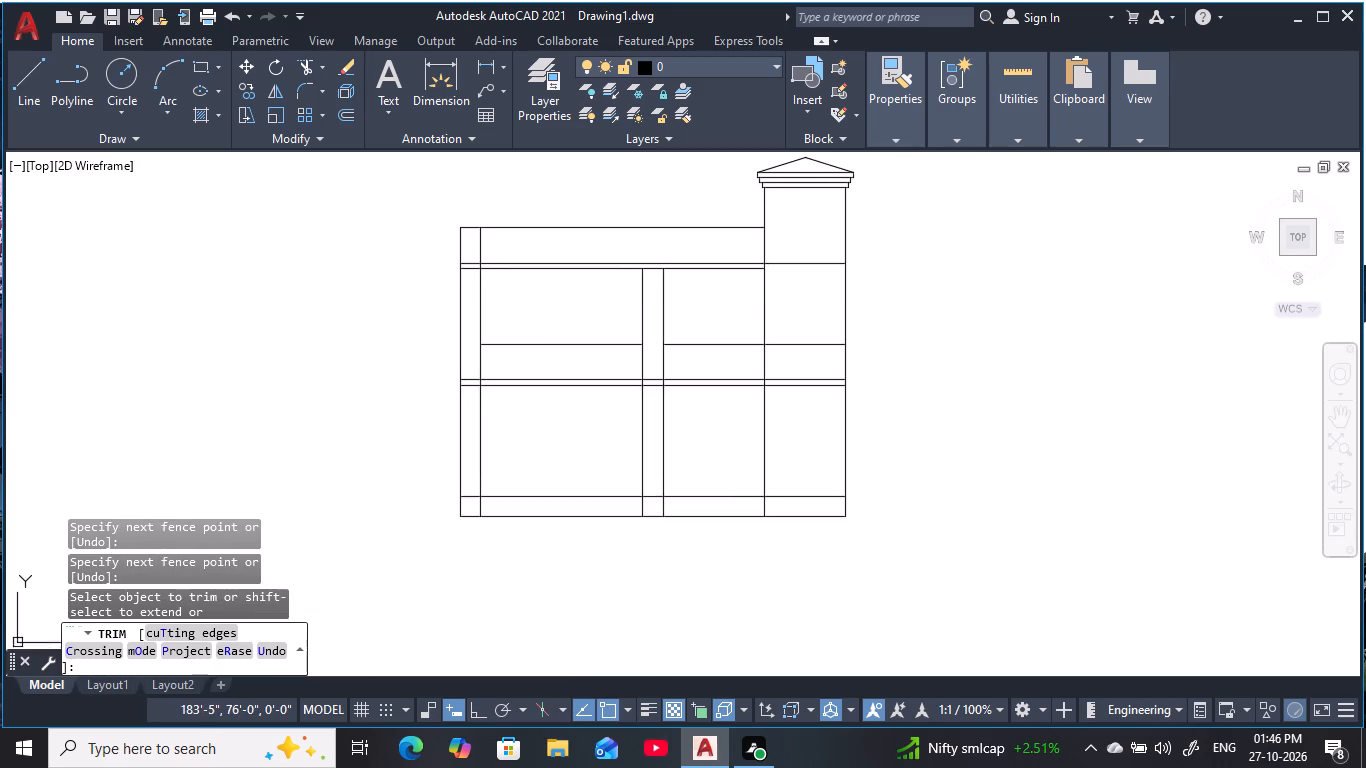
pyautogui.scroll(1, 701, 320)
pyautogui.scroll(-1, 666, 292)
pyautogui.moveTo(667, 297); pyautogui.dragTo(683, 283, button='middle')
pyautogui.press('Escape')
pyautogui.press('Escape')
pyautogui.press('Escape')
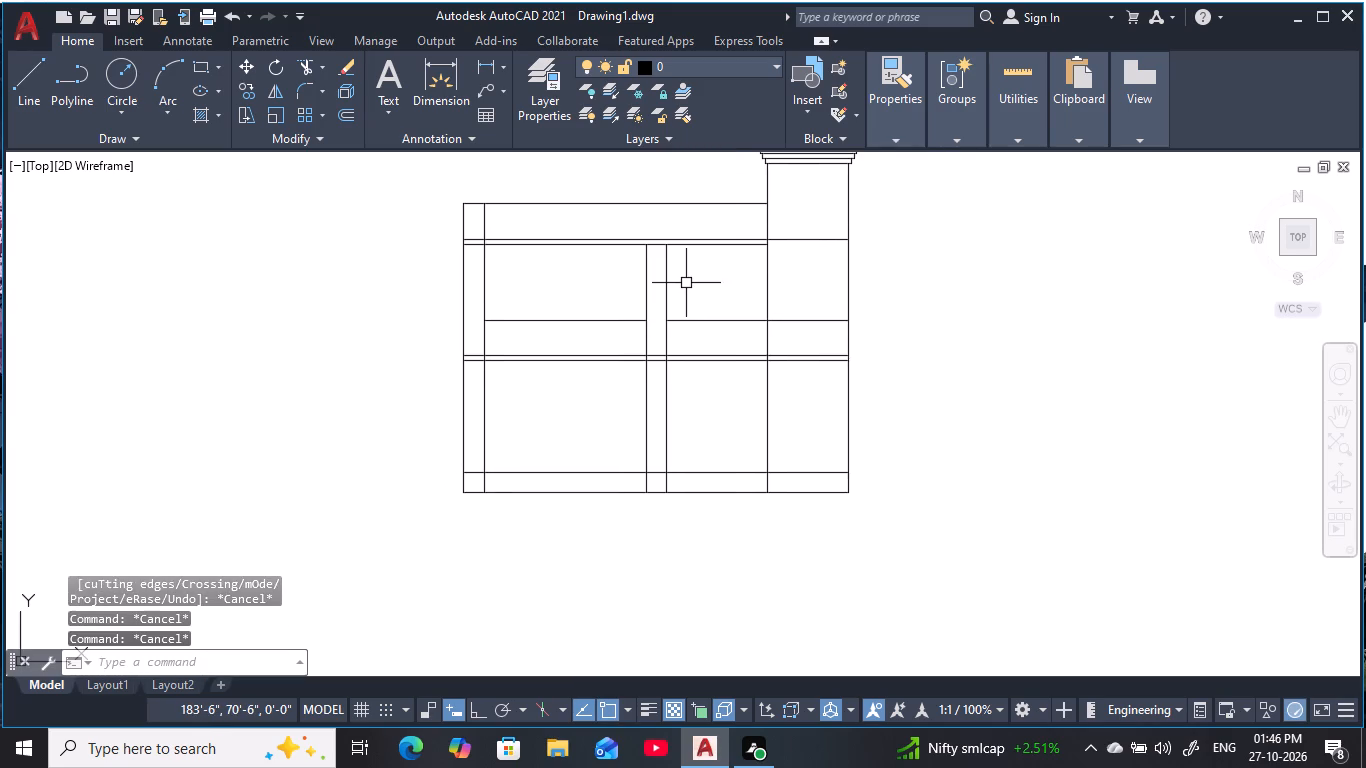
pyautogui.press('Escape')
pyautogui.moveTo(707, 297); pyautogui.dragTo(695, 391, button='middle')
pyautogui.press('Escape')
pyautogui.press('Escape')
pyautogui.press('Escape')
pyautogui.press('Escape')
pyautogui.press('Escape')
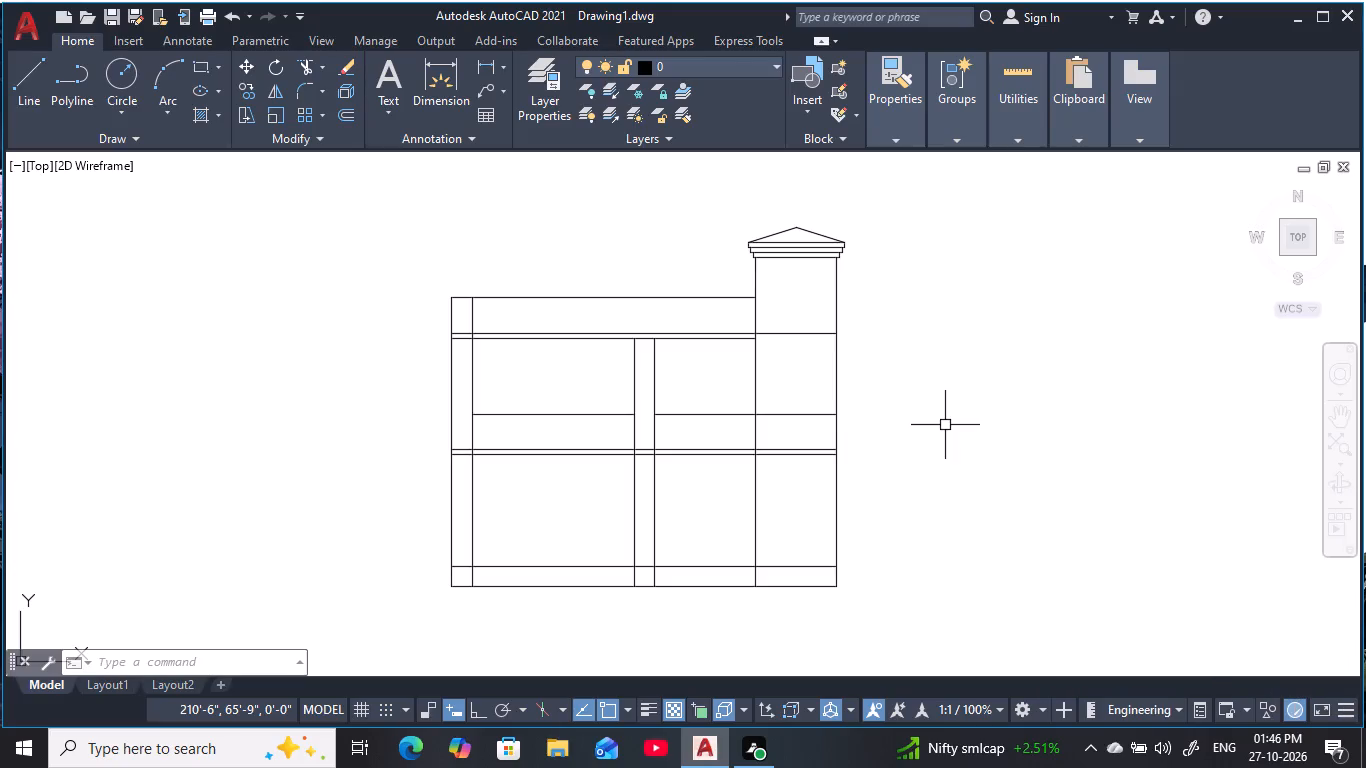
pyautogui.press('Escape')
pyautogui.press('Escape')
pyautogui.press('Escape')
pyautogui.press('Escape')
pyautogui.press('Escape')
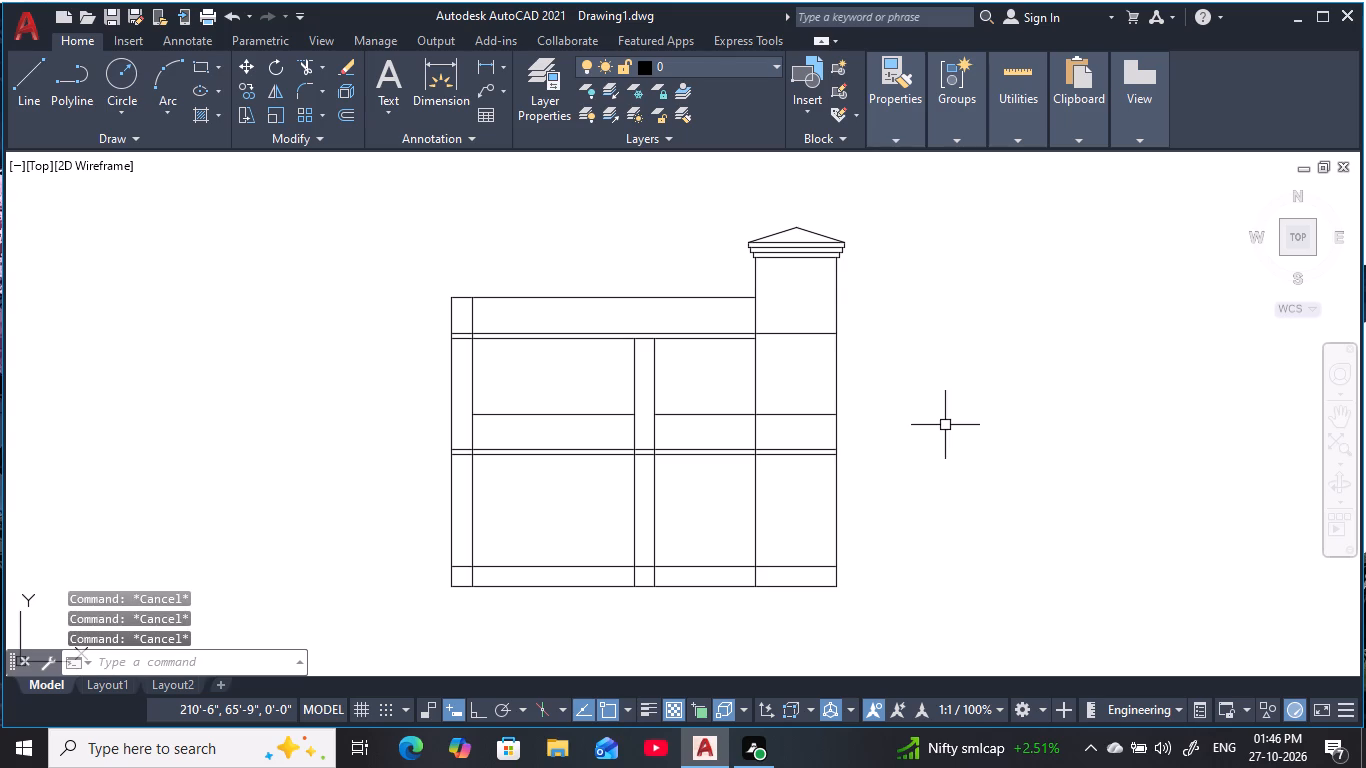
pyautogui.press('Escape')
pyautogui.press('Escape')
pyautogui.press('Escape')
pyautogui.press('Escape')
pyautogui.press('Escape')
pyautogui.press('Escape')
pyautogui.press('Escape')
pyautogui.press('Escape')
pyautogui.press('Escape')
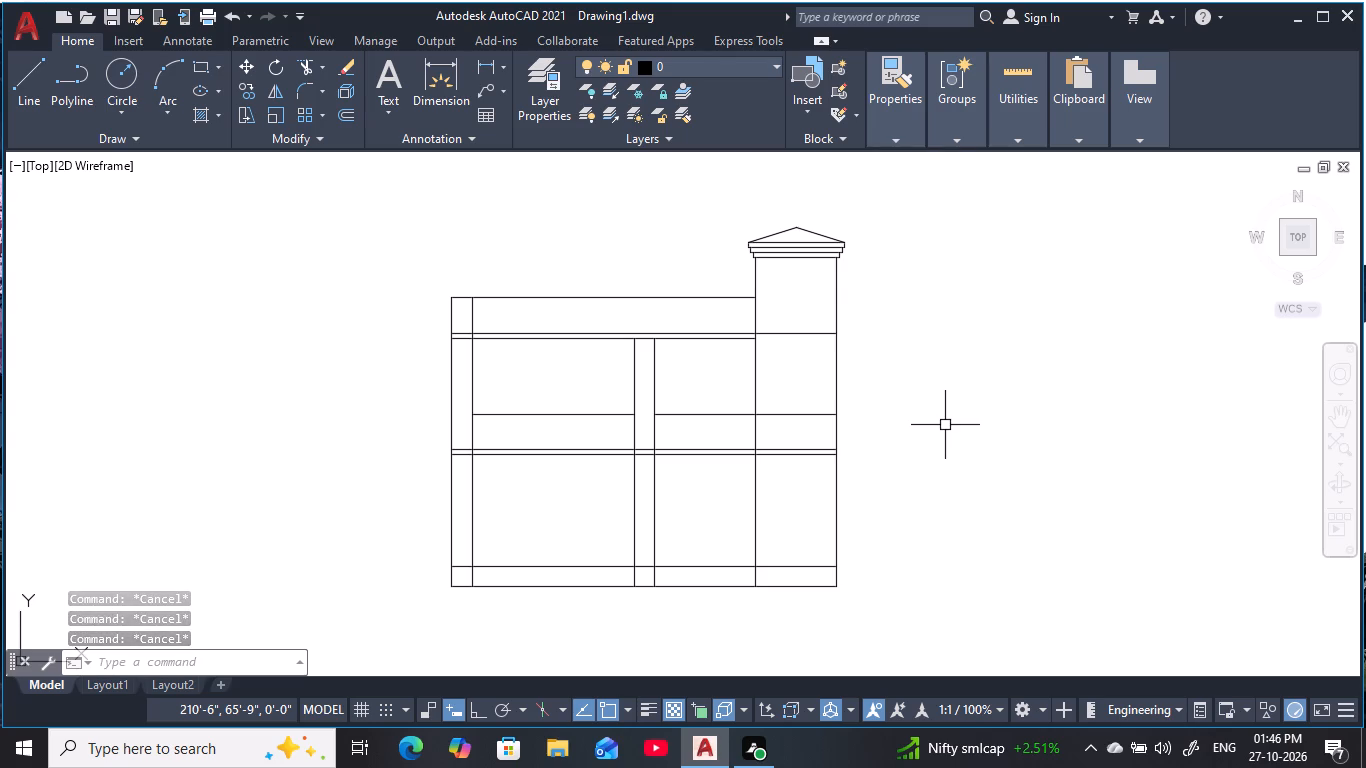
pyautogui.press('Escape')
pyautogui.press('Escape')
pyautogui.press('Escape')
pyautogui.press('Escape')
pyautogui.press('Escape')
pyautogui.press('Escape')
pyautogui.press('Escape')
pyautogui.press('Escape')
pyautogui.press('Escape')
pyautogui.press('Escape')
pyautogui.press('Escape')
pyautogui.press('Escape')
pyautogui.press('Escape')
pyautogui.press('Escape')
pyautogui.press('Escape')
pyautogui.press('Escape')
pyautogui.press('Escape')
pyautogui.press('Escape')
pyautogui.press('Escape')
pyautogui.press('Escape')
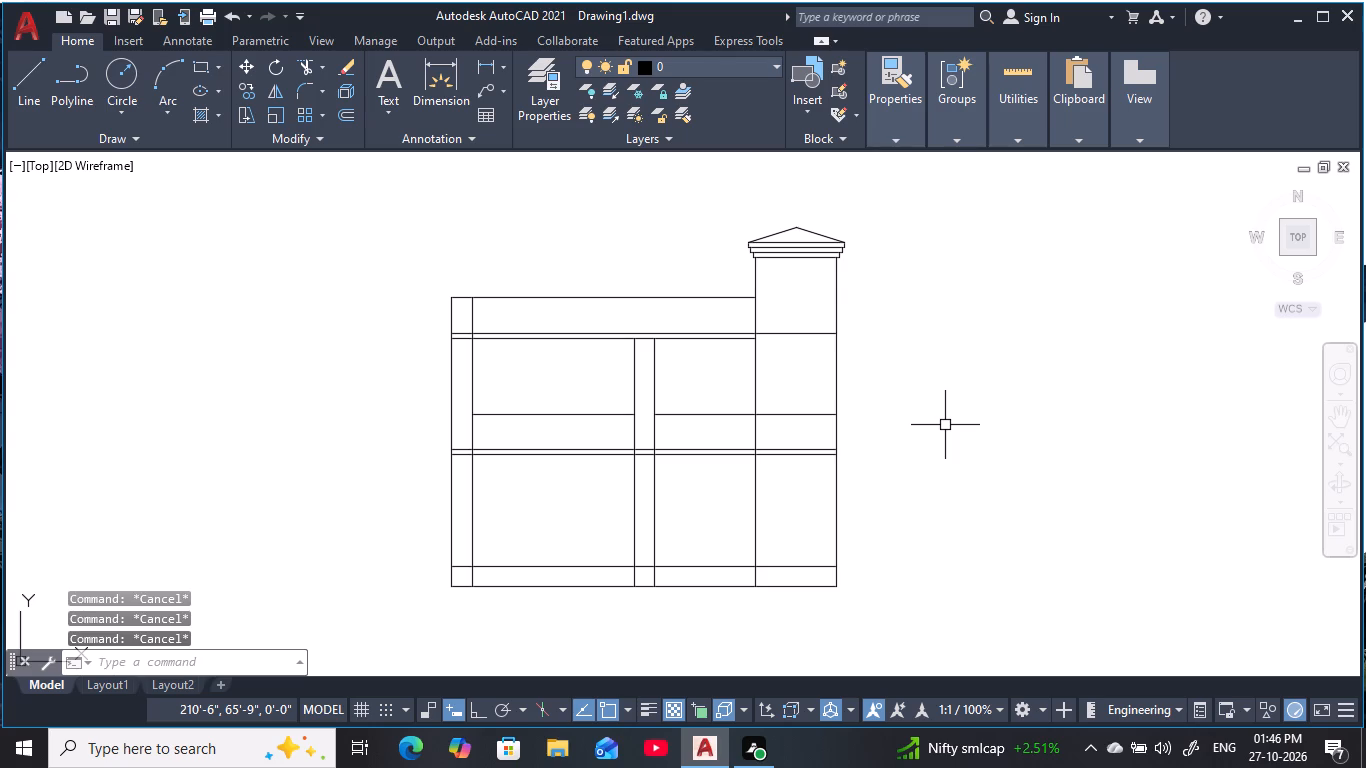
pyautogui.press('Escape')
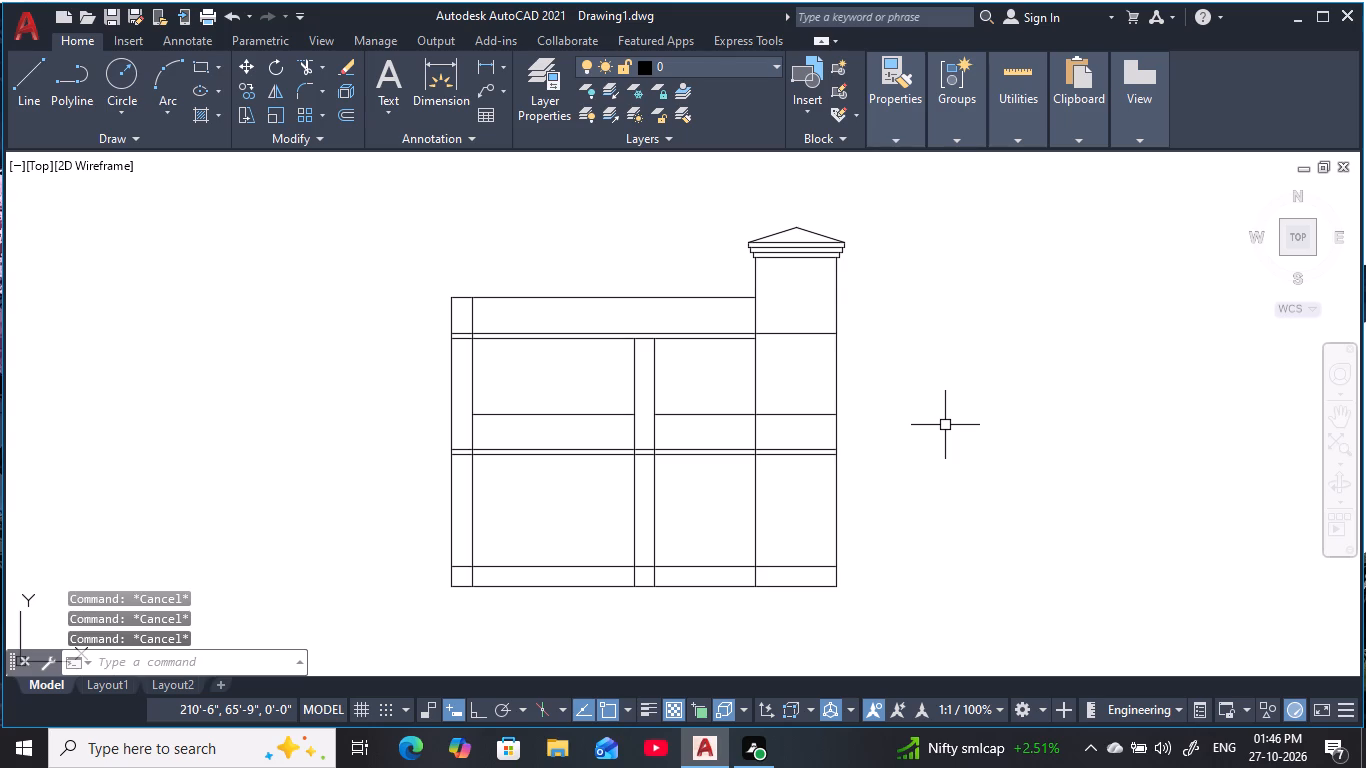
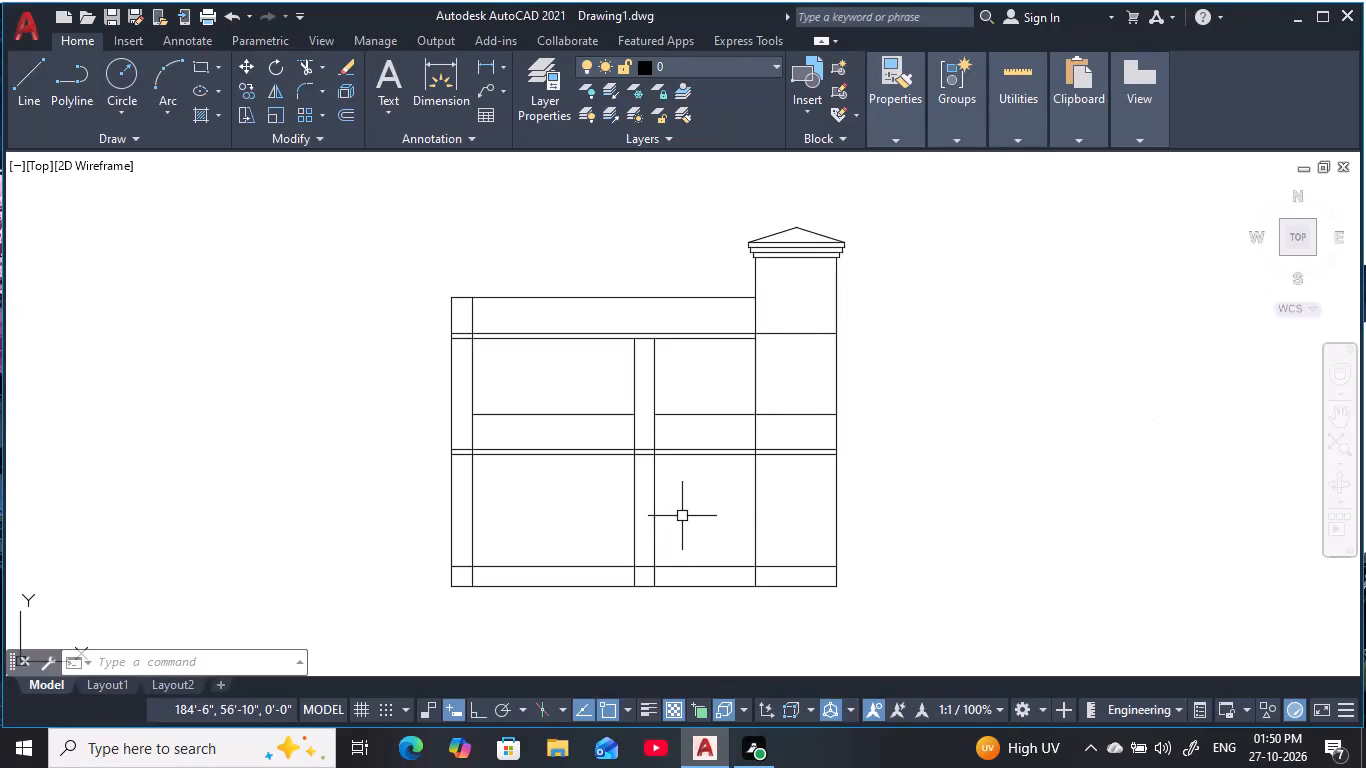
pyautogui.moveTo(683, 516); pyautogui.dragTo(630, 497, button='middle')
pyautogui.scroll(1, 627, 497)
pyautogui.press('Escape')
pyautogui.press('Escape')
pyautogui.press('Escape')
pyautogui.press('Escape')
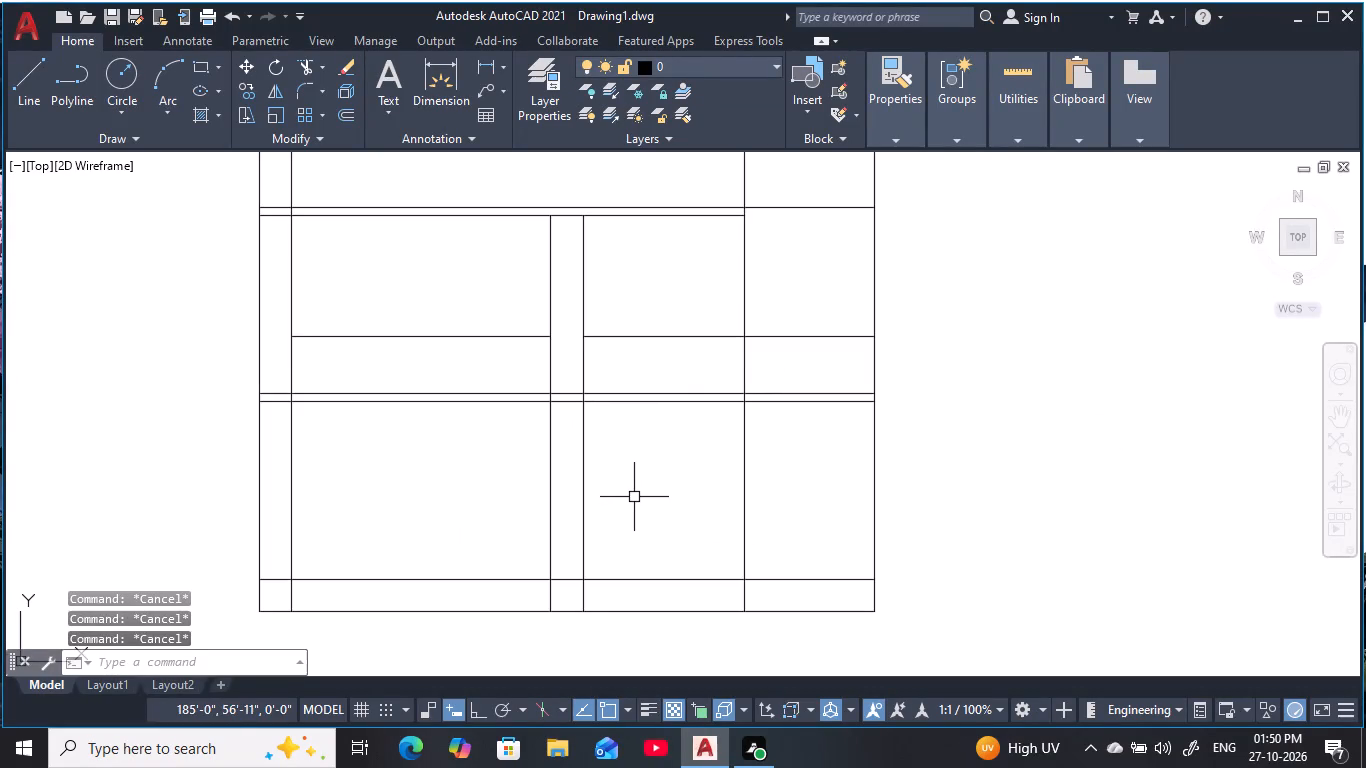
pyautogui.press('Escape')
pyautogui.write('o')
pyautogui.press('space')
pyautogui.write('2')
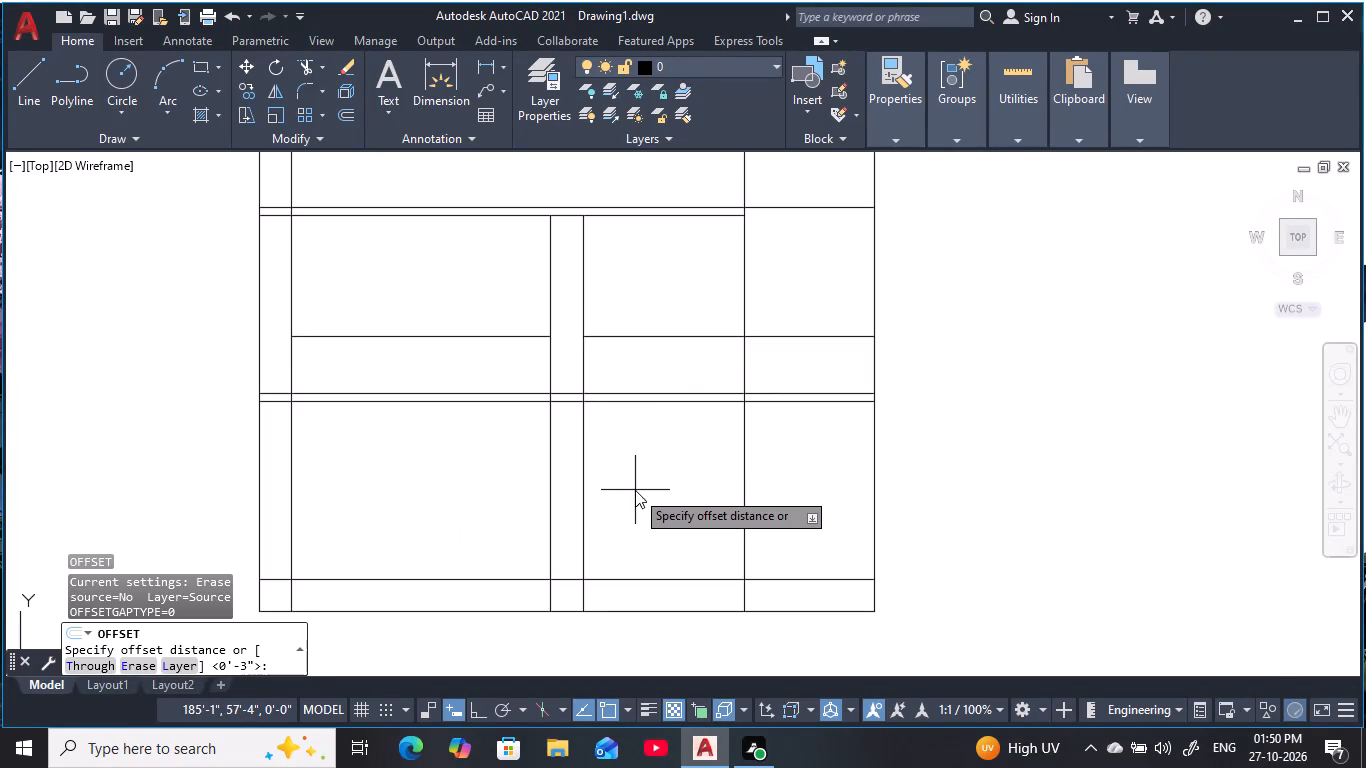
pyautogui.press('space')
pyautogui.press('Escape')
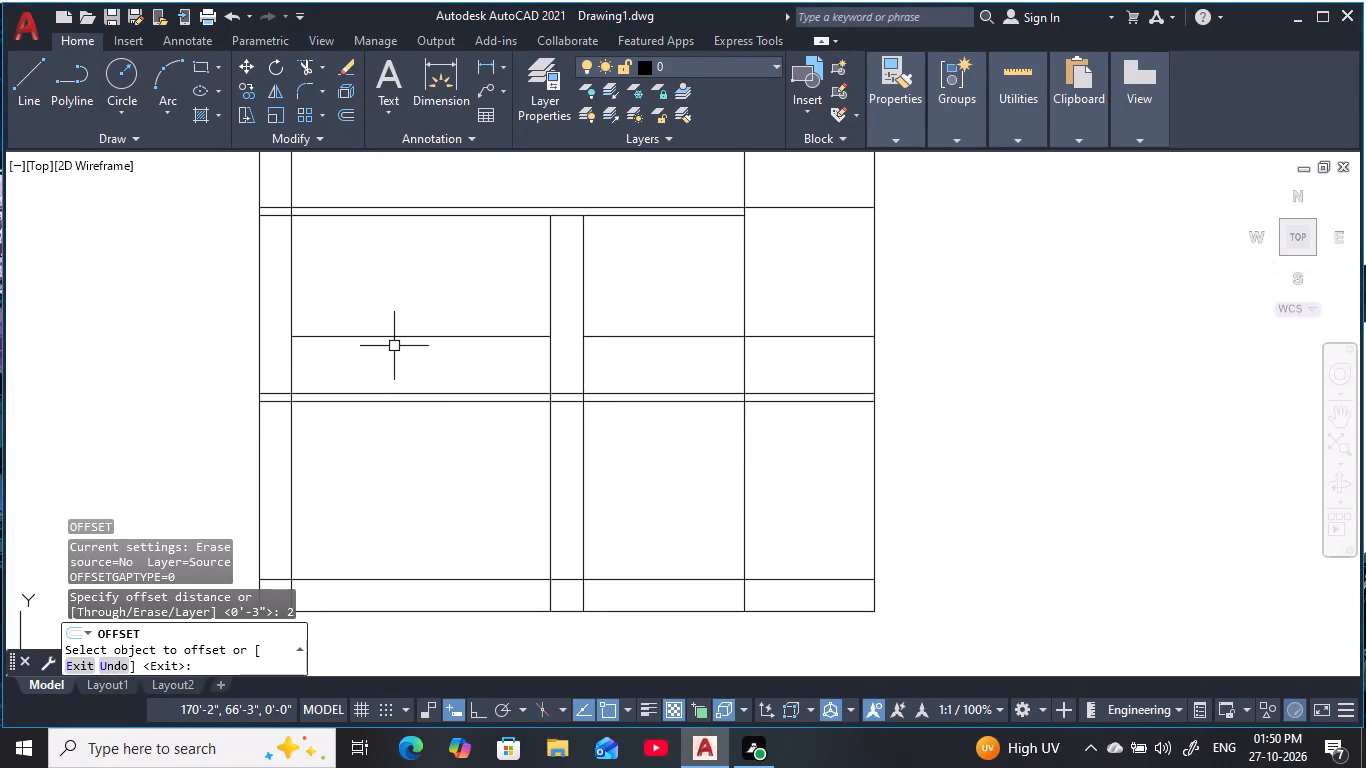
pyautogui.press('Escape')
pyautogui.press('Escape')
# Offset the two horizontal lines on either side of the middle column, between the double-line bands, 2" downward.
pyautogui.moveTo(498, 353); pyautogui.dragTo(501, 384, button='middle')
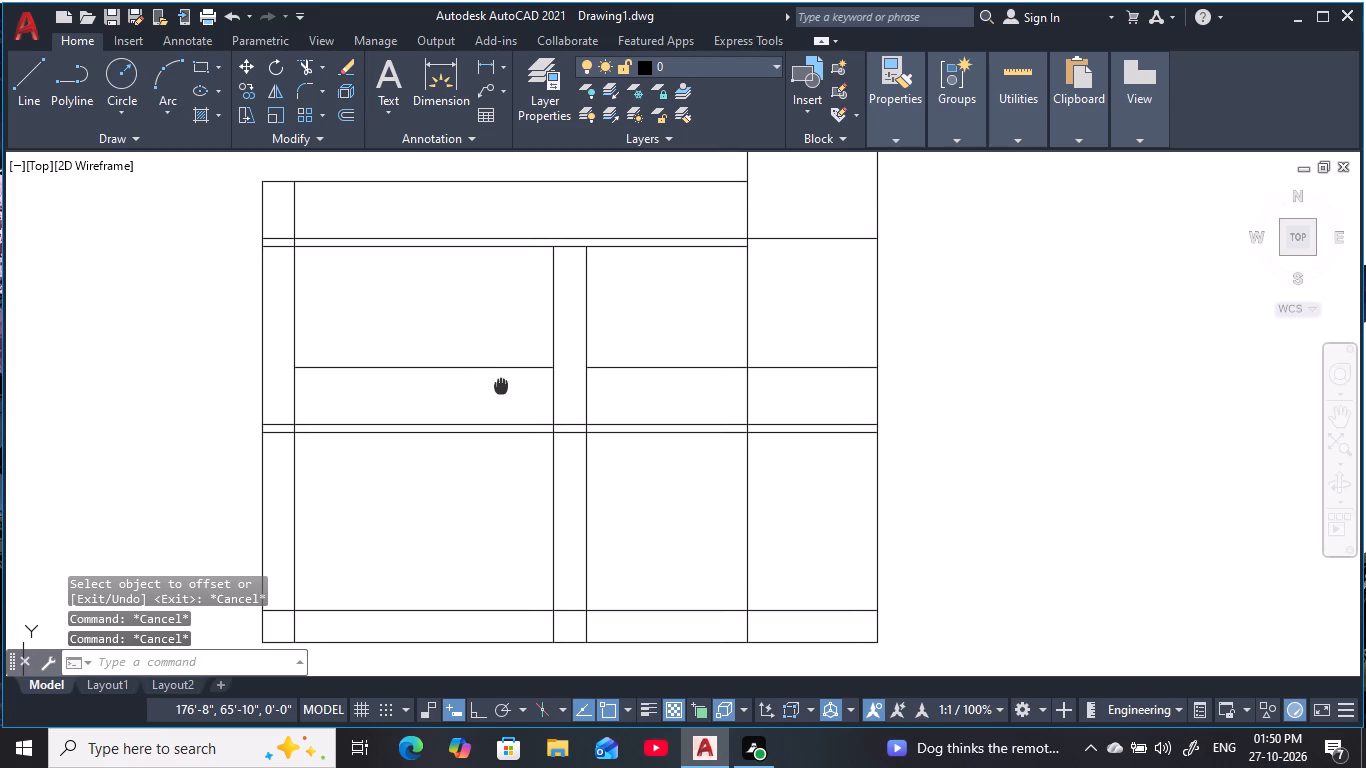
pyautogui.press('Escape')
pyautogui.press('Escape')
pyautogui.write('o 2')
pyautogui.press('space')
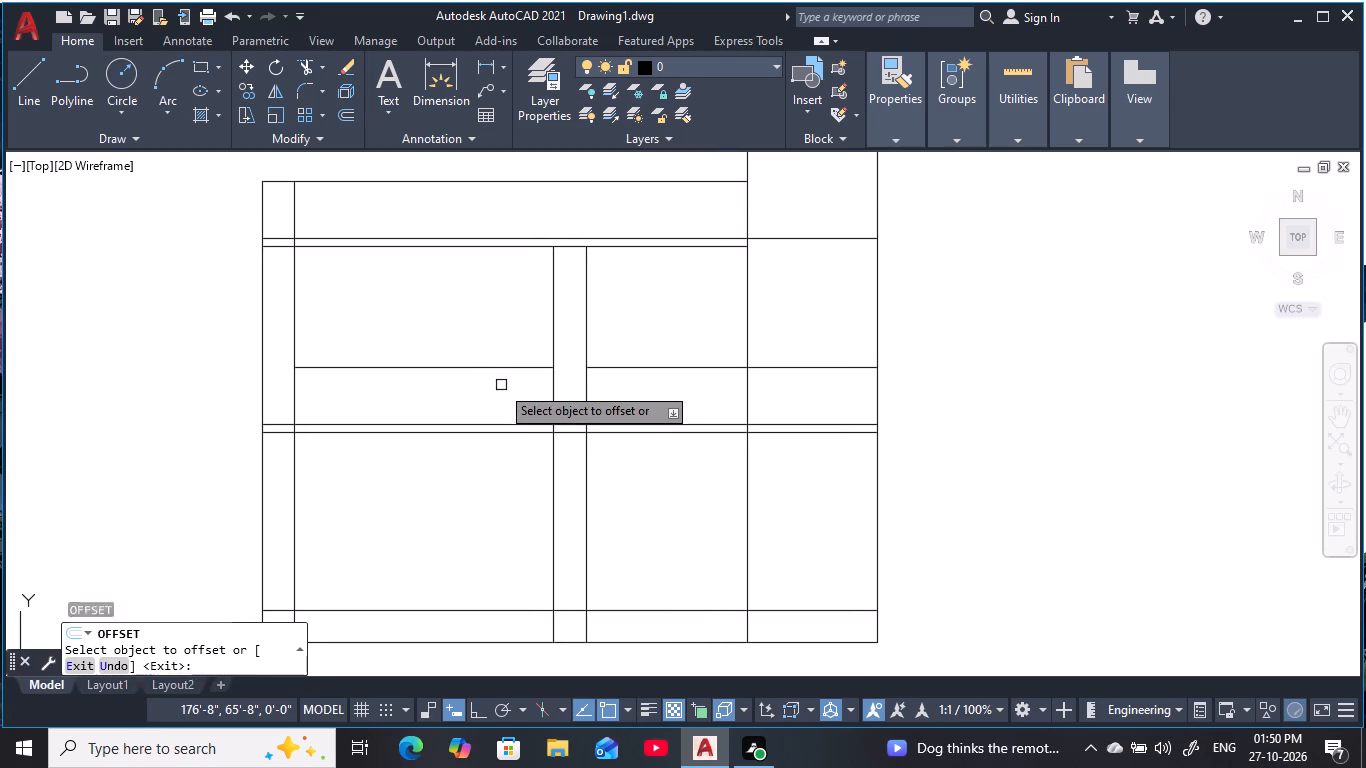
pyautogui.click(497, 367)
pyautogui.click(502, 402)
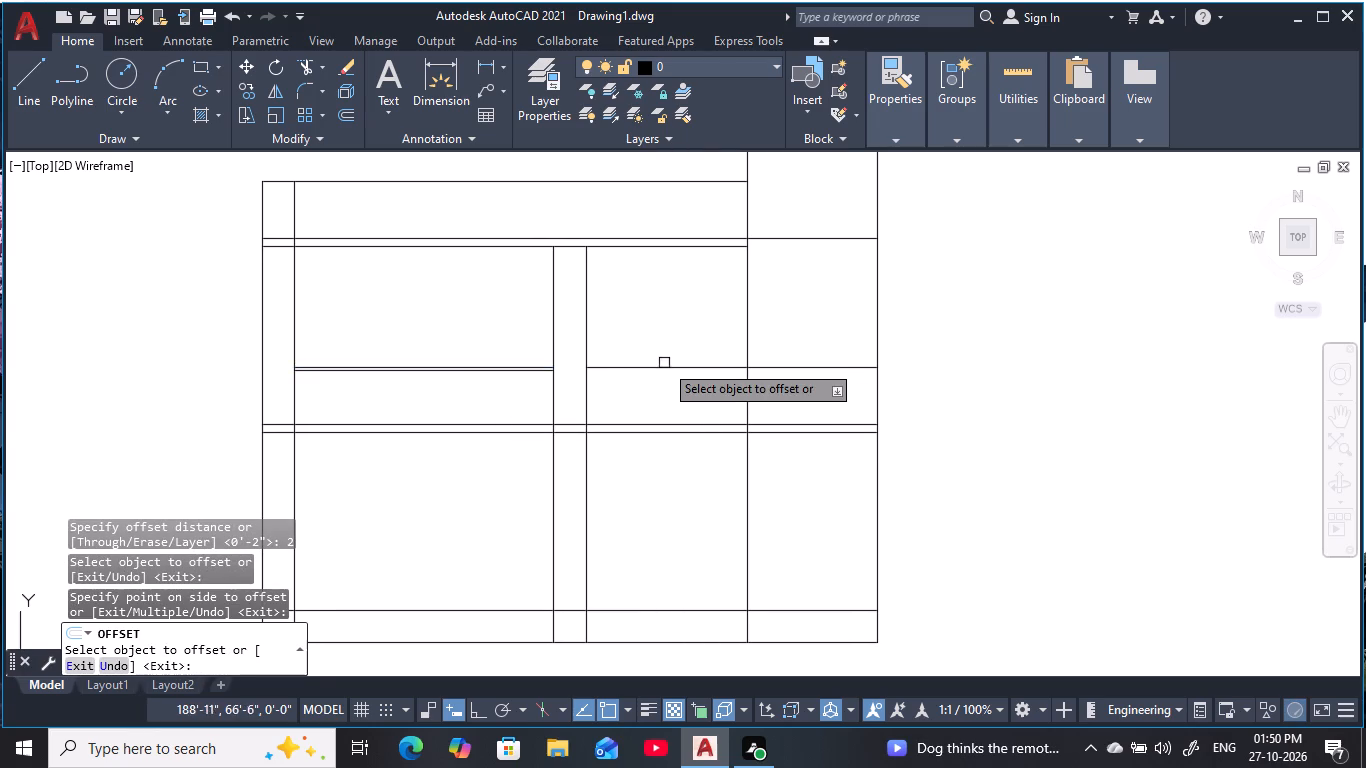
pyautogui.click(662, 366)
pyautogui.click(658, 421)
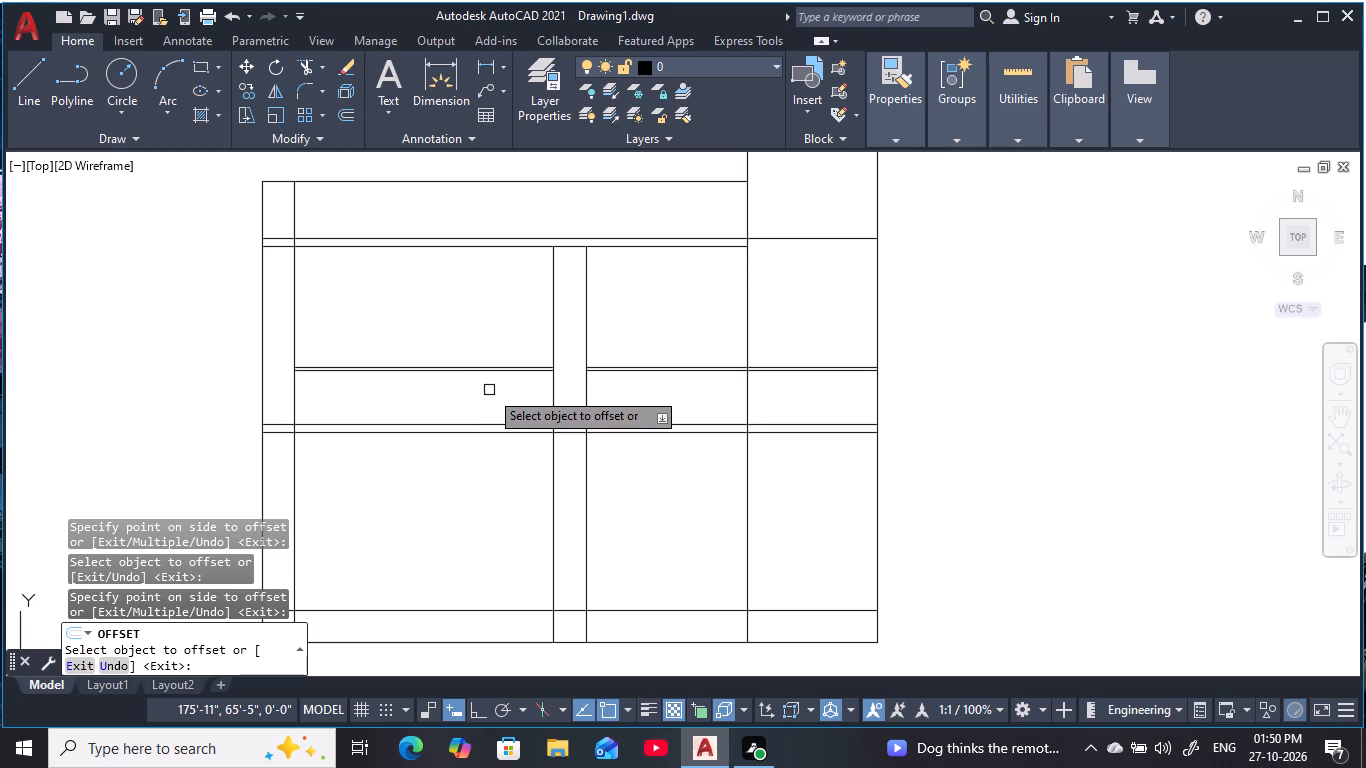
pyautogui.scroll(1, 490, 371)
pyautogui.moveTo(490, 371); pyautogui.dragTo(495, 383, button='middle')
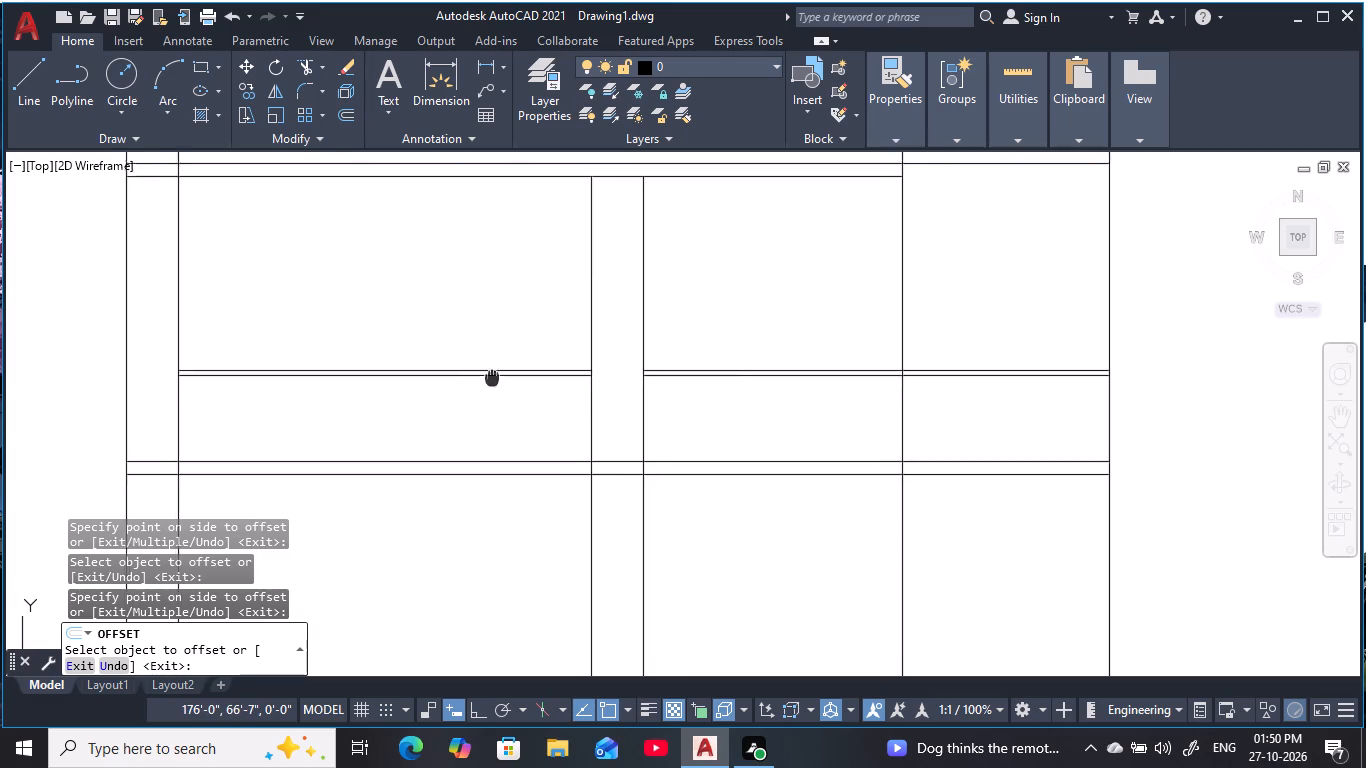
pyautogui.moveTo(495, 383); pyautogui.dragTo(570, 449, button='middle')
pyautogui.press('Escape')
pyautogui.press('Escape')
pyautogui.press('Escape')
# Offset the middle column's left line and the left column's inner line 9" into the upper-left bay.
pyautogui.write('o')
pyautogui.press('space')
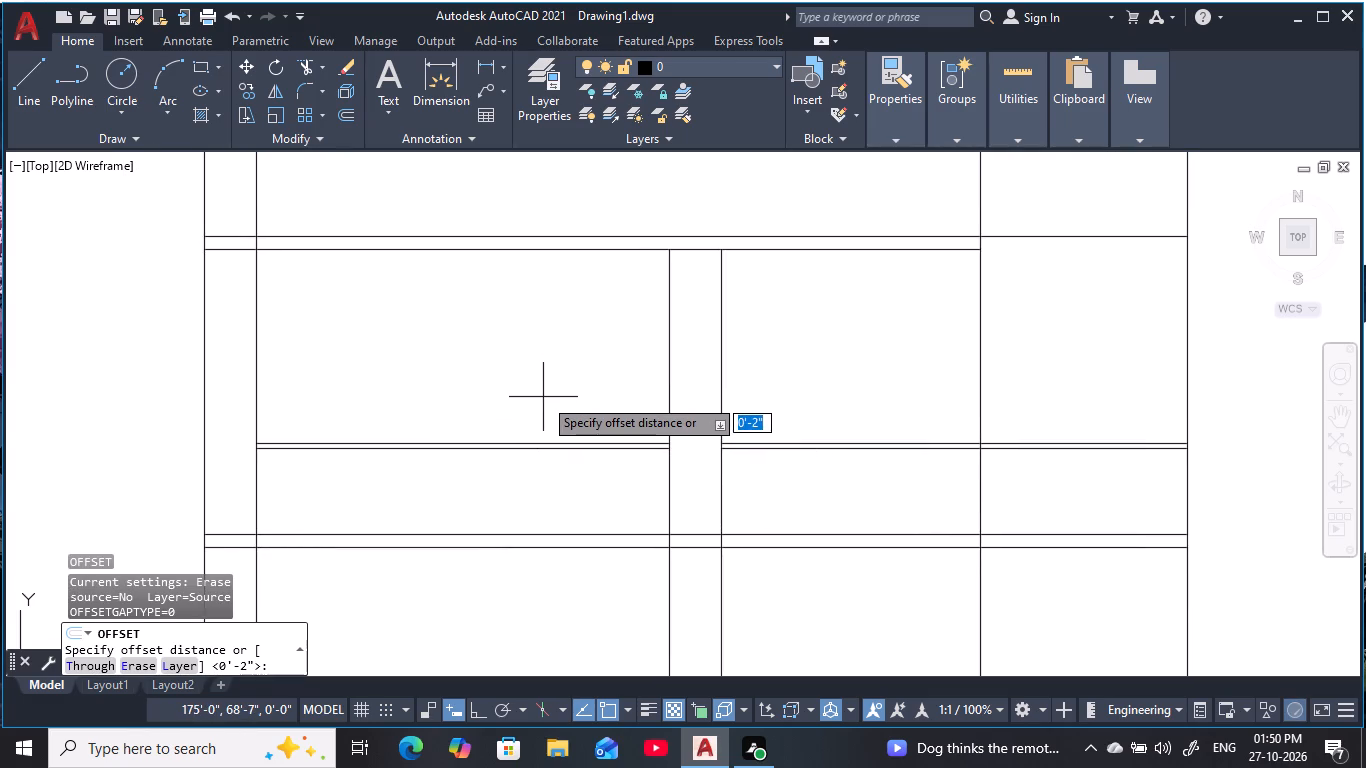
pyautogui.write('9')
pyautogui.press('space')
pyautogui.click(668, 400)
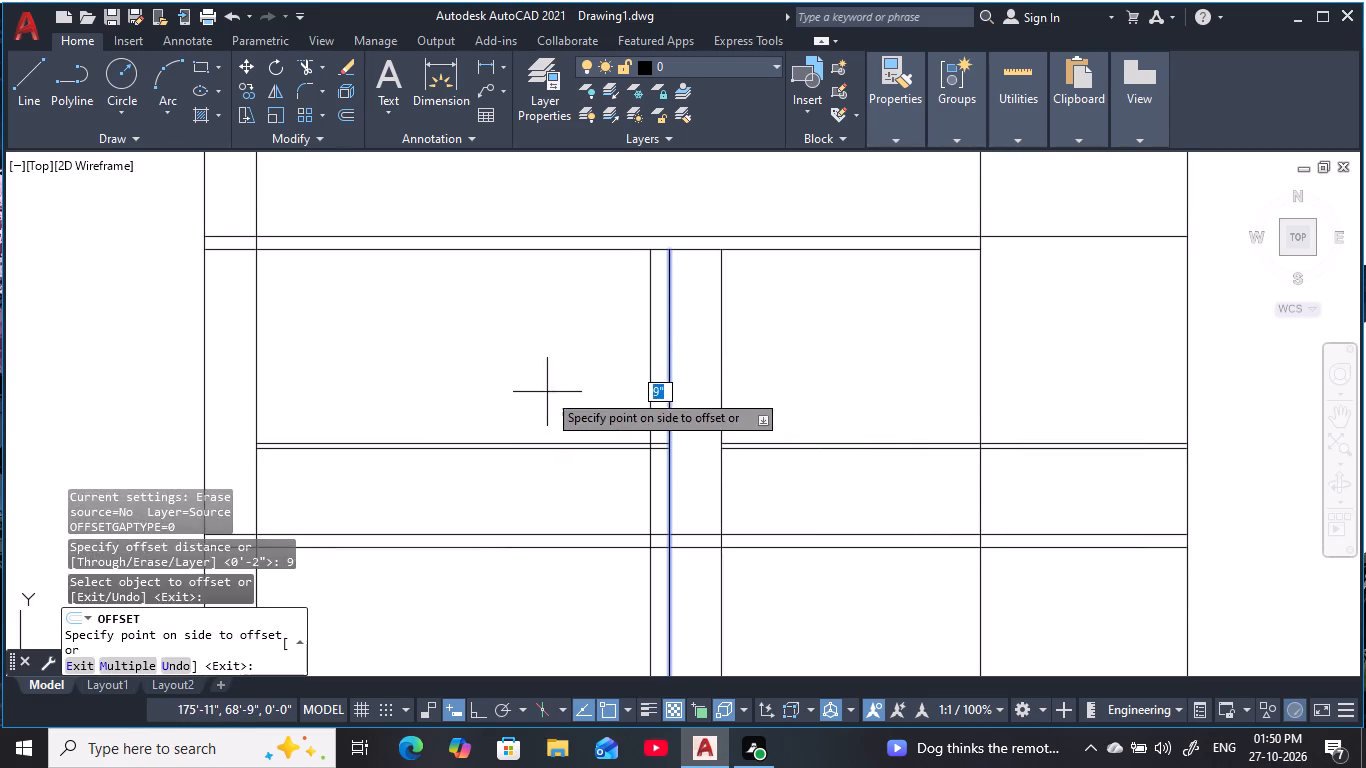
pyautogui.click(537, 392)
pyautogui.click(258, 387)
pyautogui.click(349, 389)
pyautogui.press('Escape')
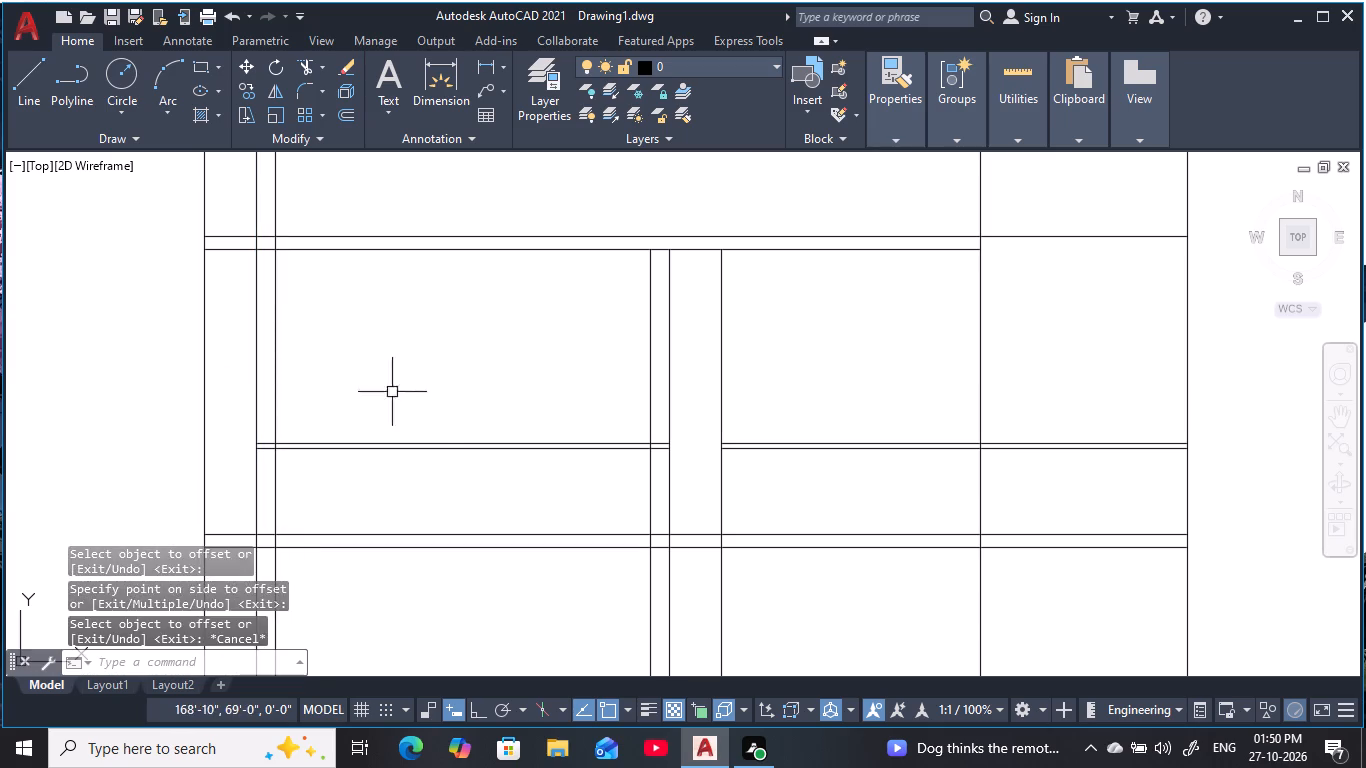
pyautogui.press('Escape')
pyautogui.press('Escape')
pyautogui.press('Escape')
# Offset the two 9" offset lines a further 4' toward the centre of the upper-left bay.
pyautogui.press('o')
pyautogui.press('space')
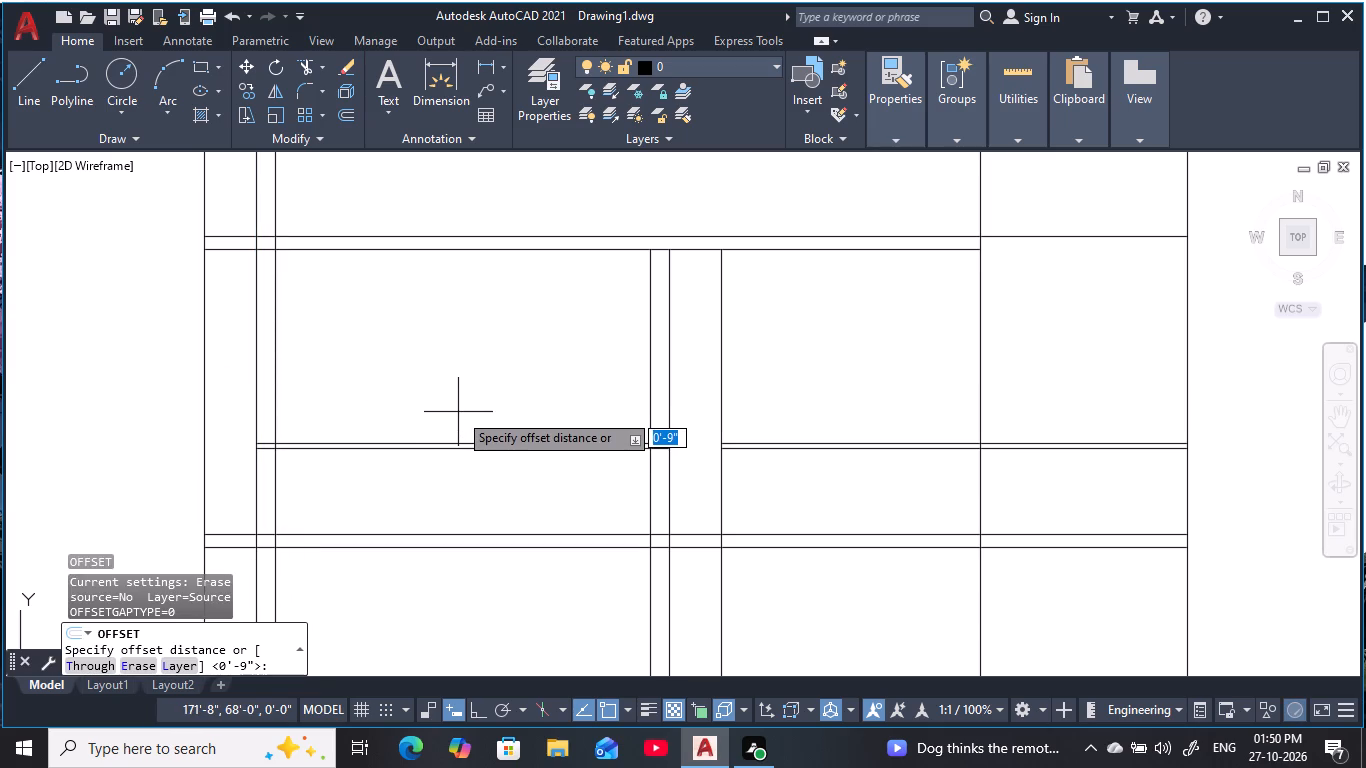
pyautogui.press('4')
pyautogui.write("'")
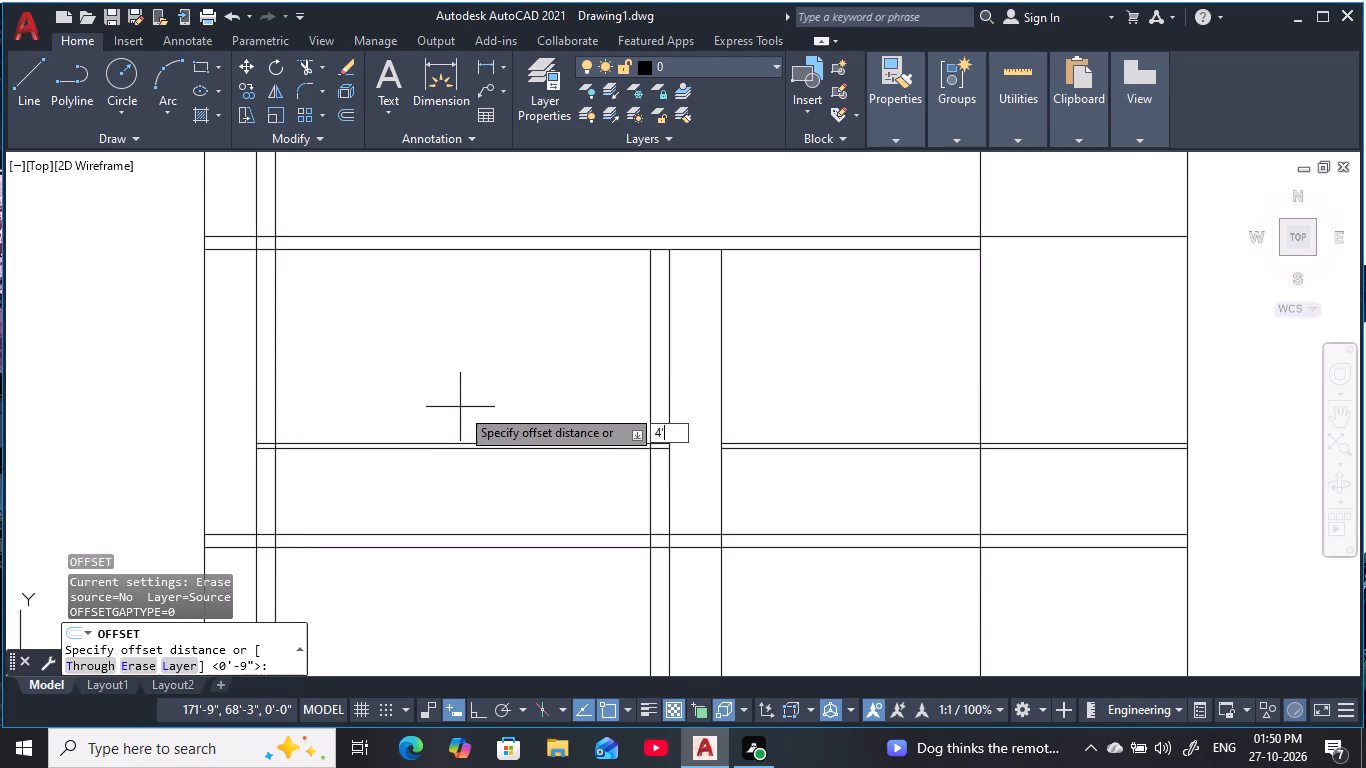
pyautogui.press('space')
pyautogui.click(646, 404)
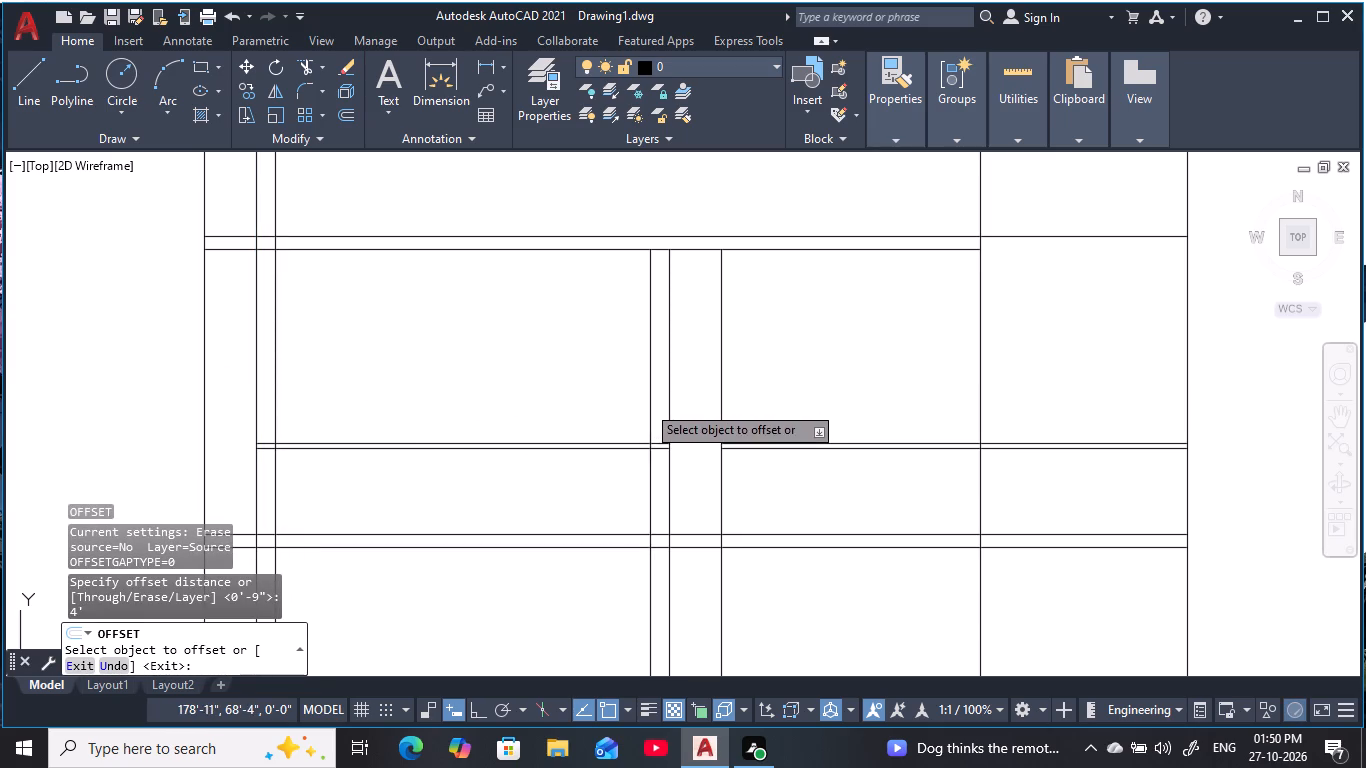
pyautogui.click(489, 394)
pyautogui.click(274, 385)
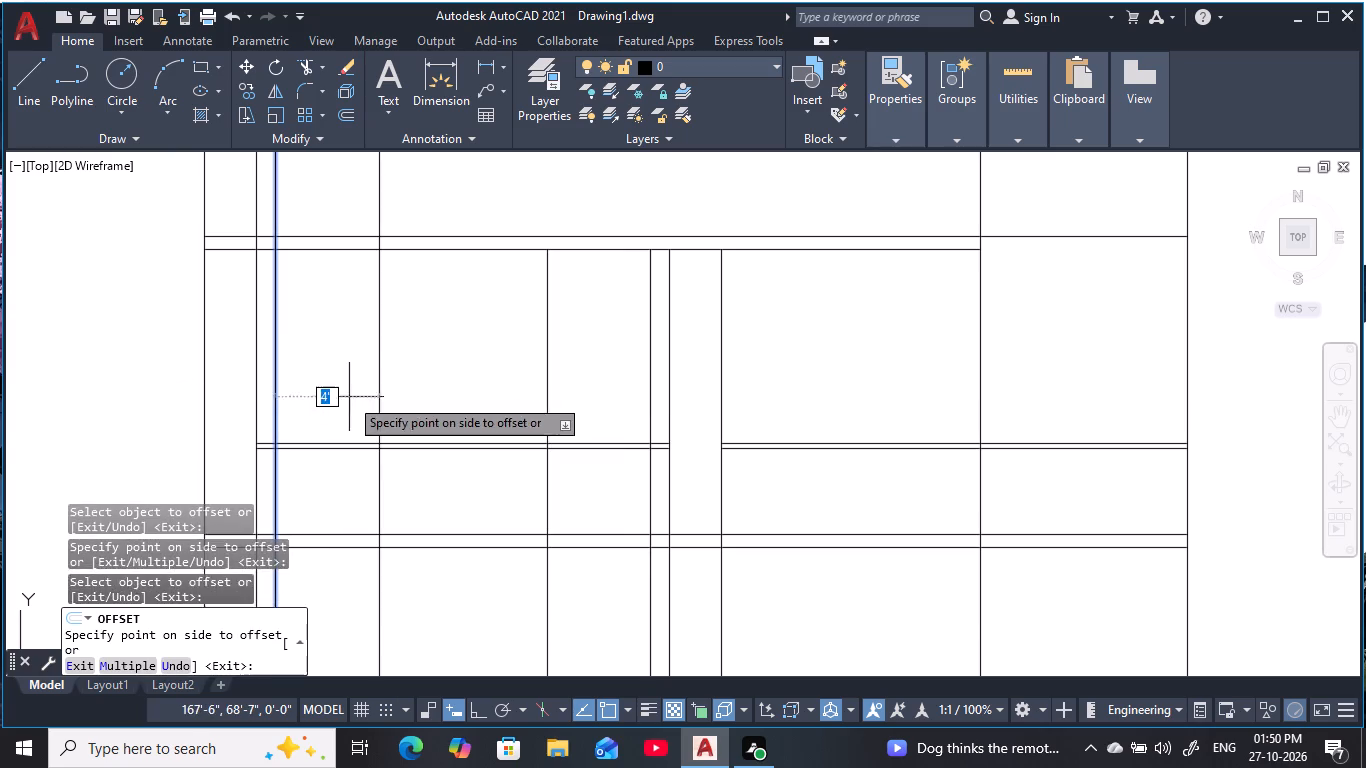
pyautogui.click(349, 397)
pyautogui.press('Escape')
pyautogui.press('Escape')
pyautogui.press('Escape')
pyautogui.press('Escape')
pyautogui.press('Escape')
pyautogui.press('Escape')
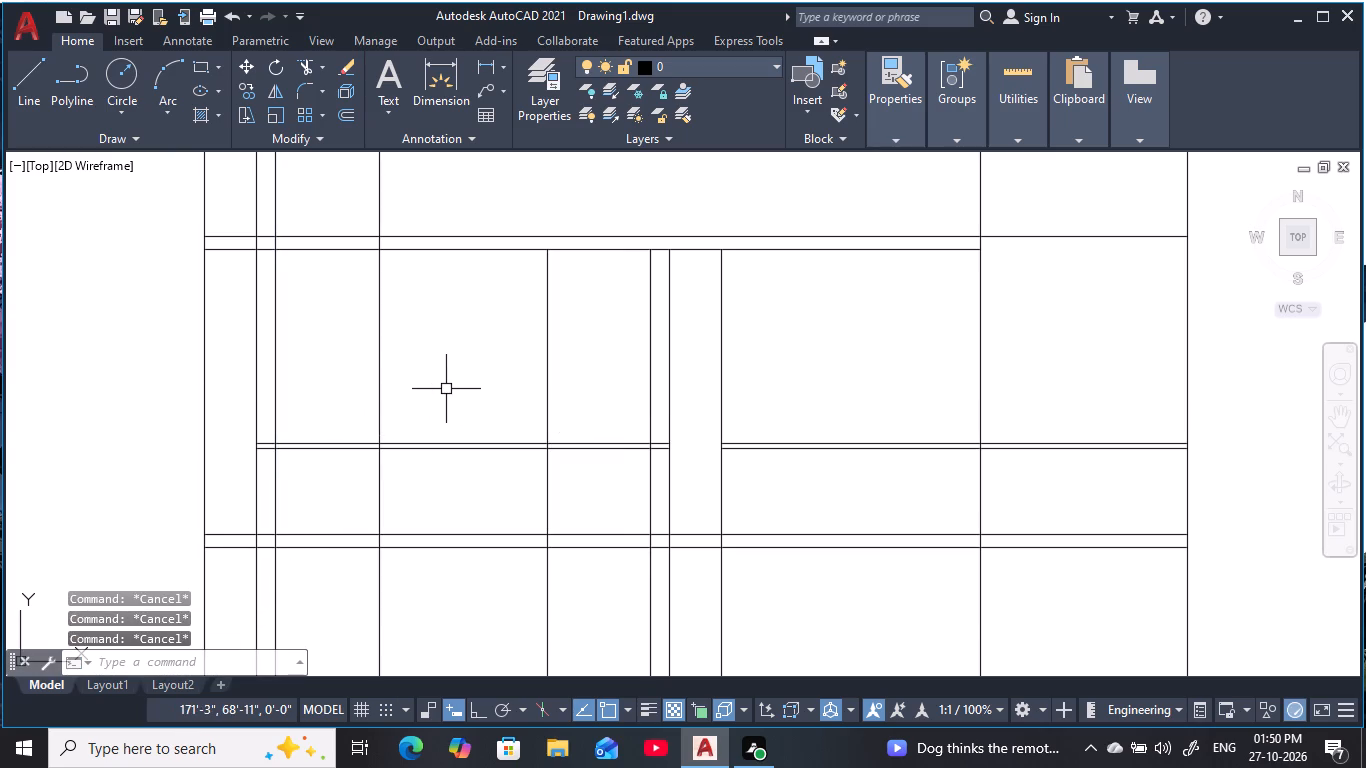
# Offset the left 4' offset line 6" toward the centre of the upper-left bay.
pyautogui.write('o')
pyautogui.press('space')
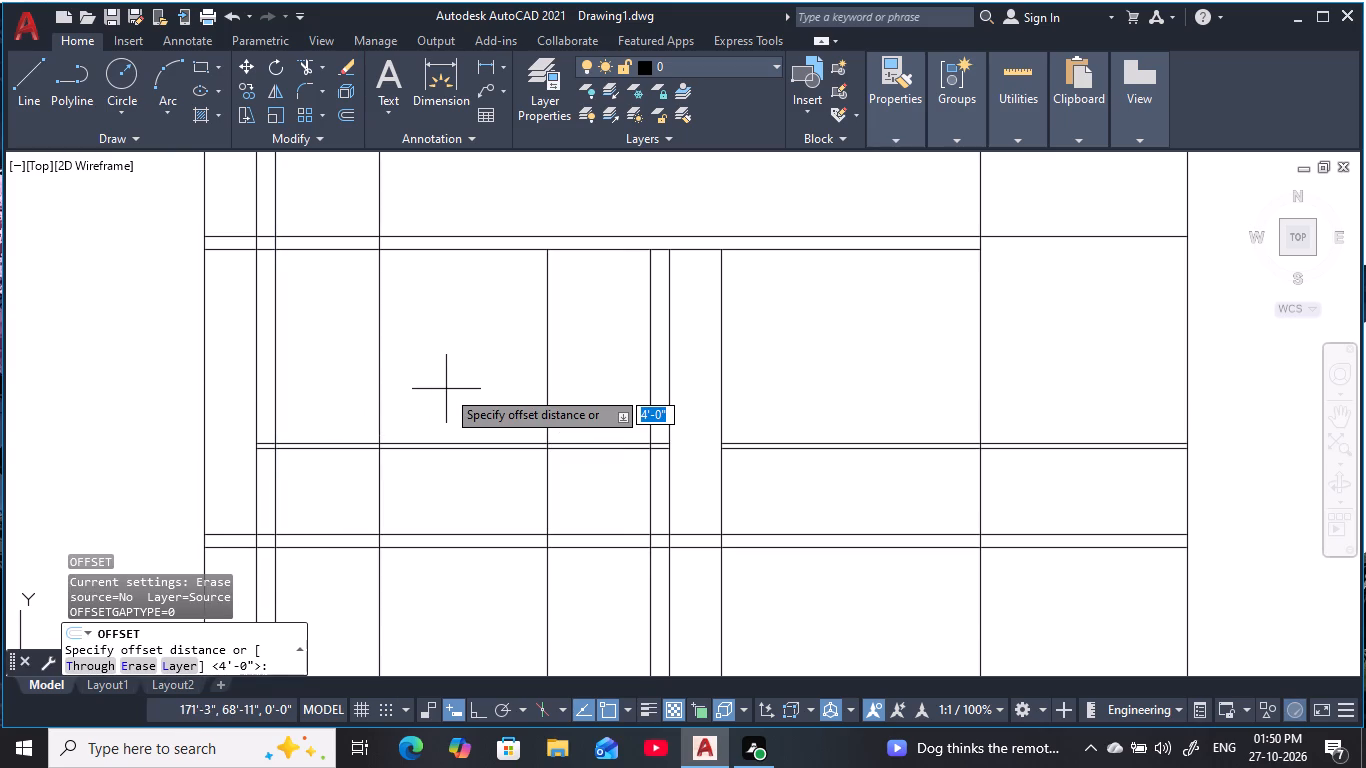
pyautogui.write('6')
pyautogui.press('space')
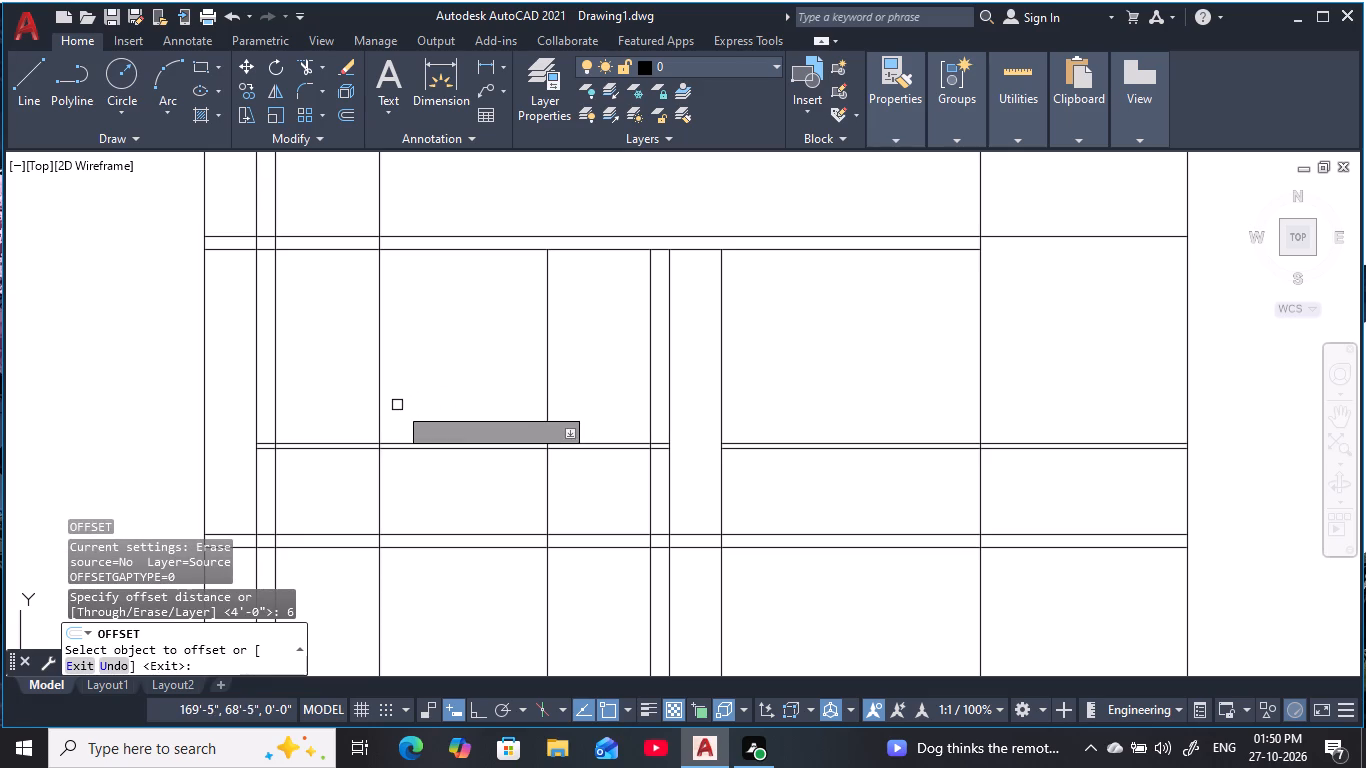
pyautogui.click(376, 412)
pyautogui.click(458, 433)
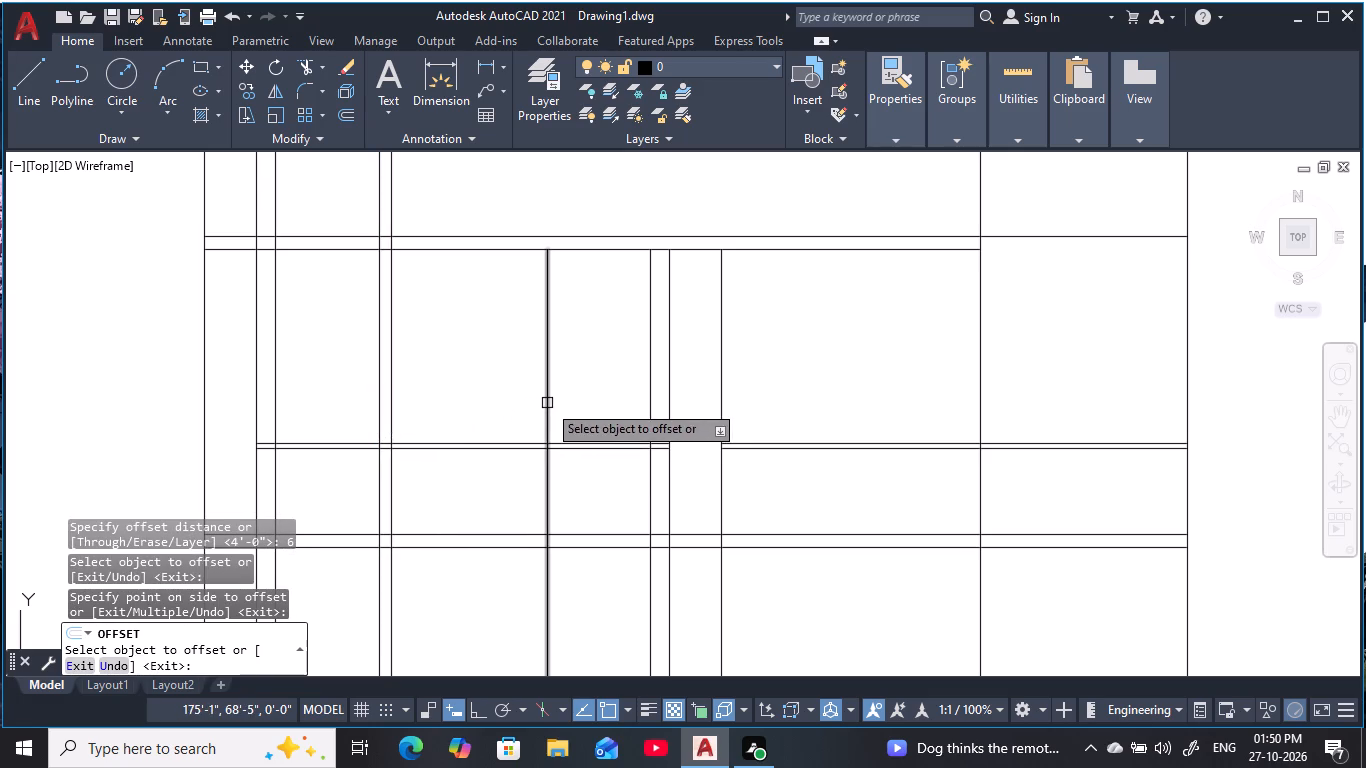
pyautogui.press('Escape')
pyautogui.press('Escape')
pyautogui.press('Escape')
pyautogui.press('Escape')
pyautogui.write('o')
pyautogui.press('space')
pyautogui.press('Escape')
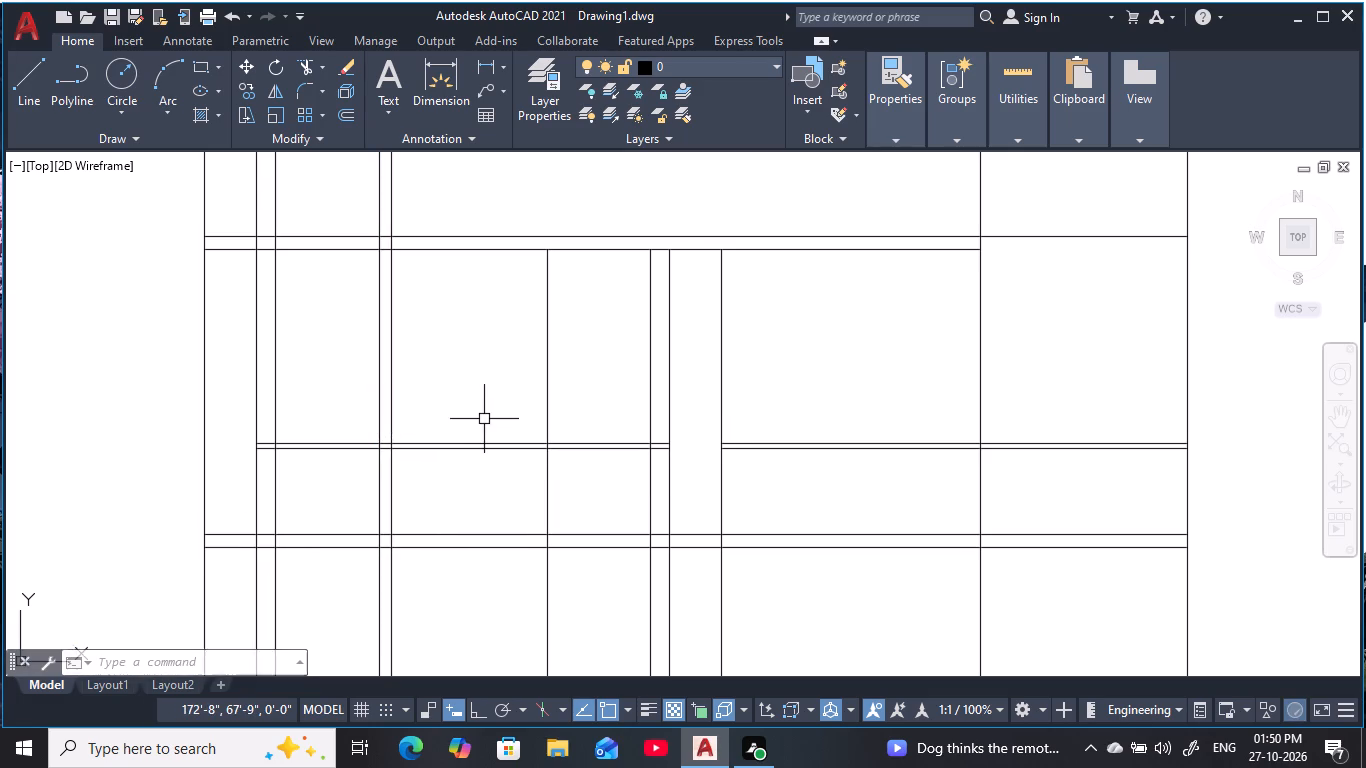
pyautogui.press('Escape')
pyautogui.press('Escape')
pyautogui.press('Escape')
# Offset the right 4' offset line 6" toward the centre of the upper-left bay.
pyautogui.write('o')
pyautogui.press('space')
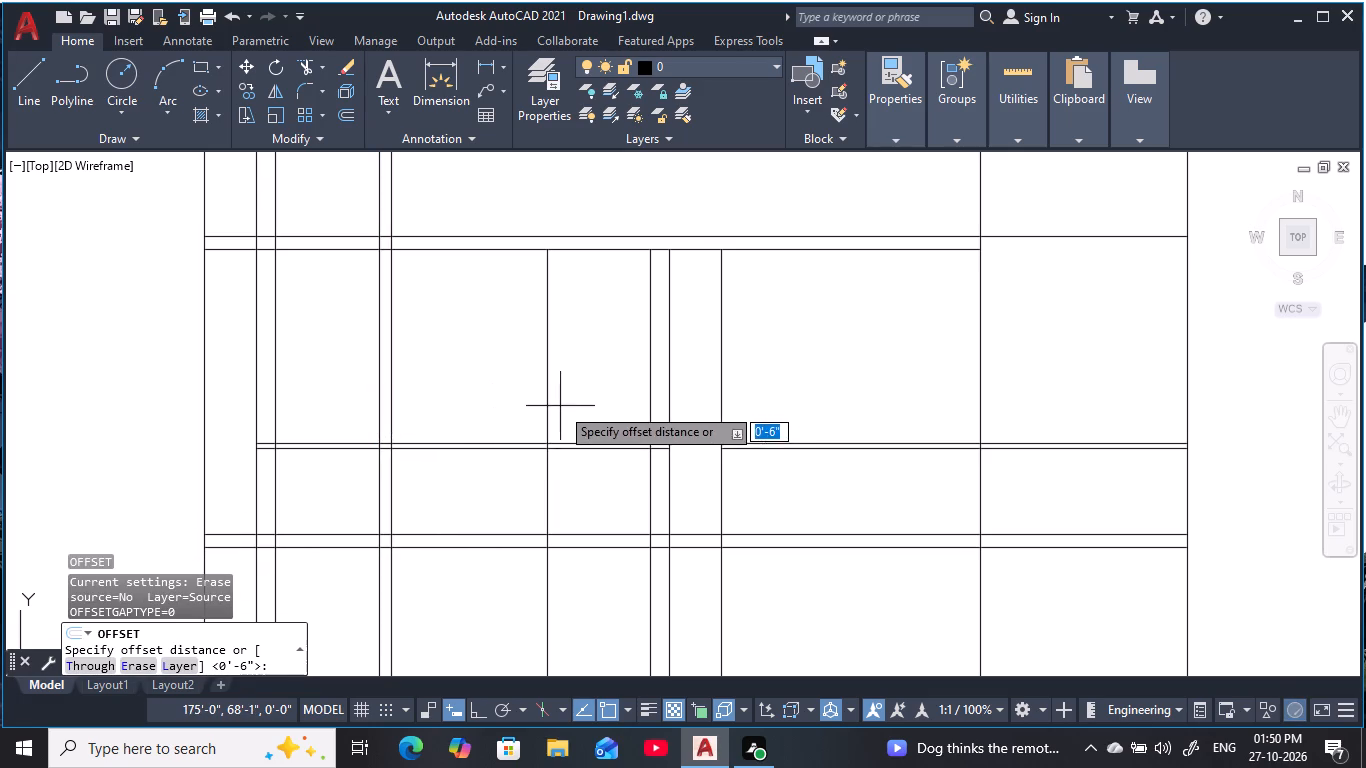
pyautogui.write('6')
pyautogui.press('space')
pyautogui.click(543, 408)
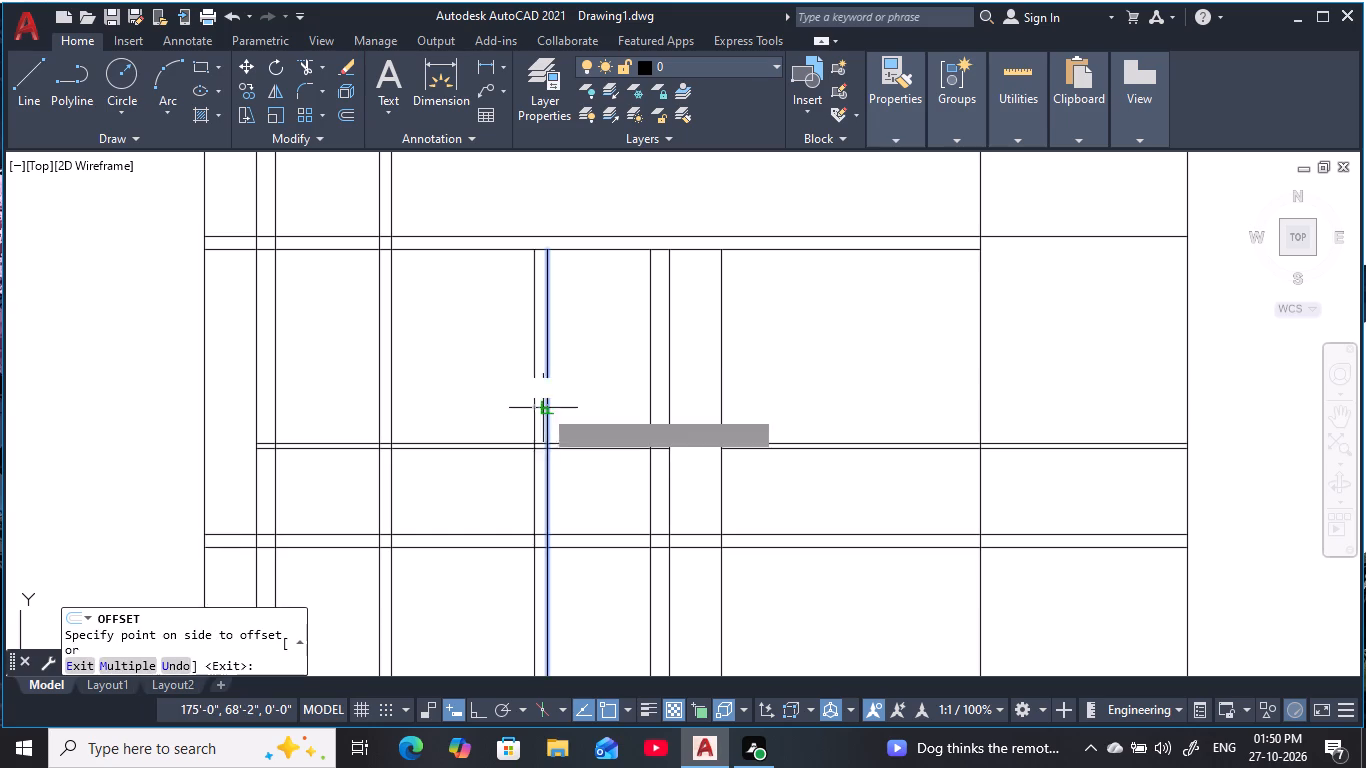
pyautogui.click(461, 416)
pyautogui.press('Escape')
pyautogui.press('Escape')
pyautogui.press('Escape')
pyautogui.press('Escape')
pyautogui.press('Escape')
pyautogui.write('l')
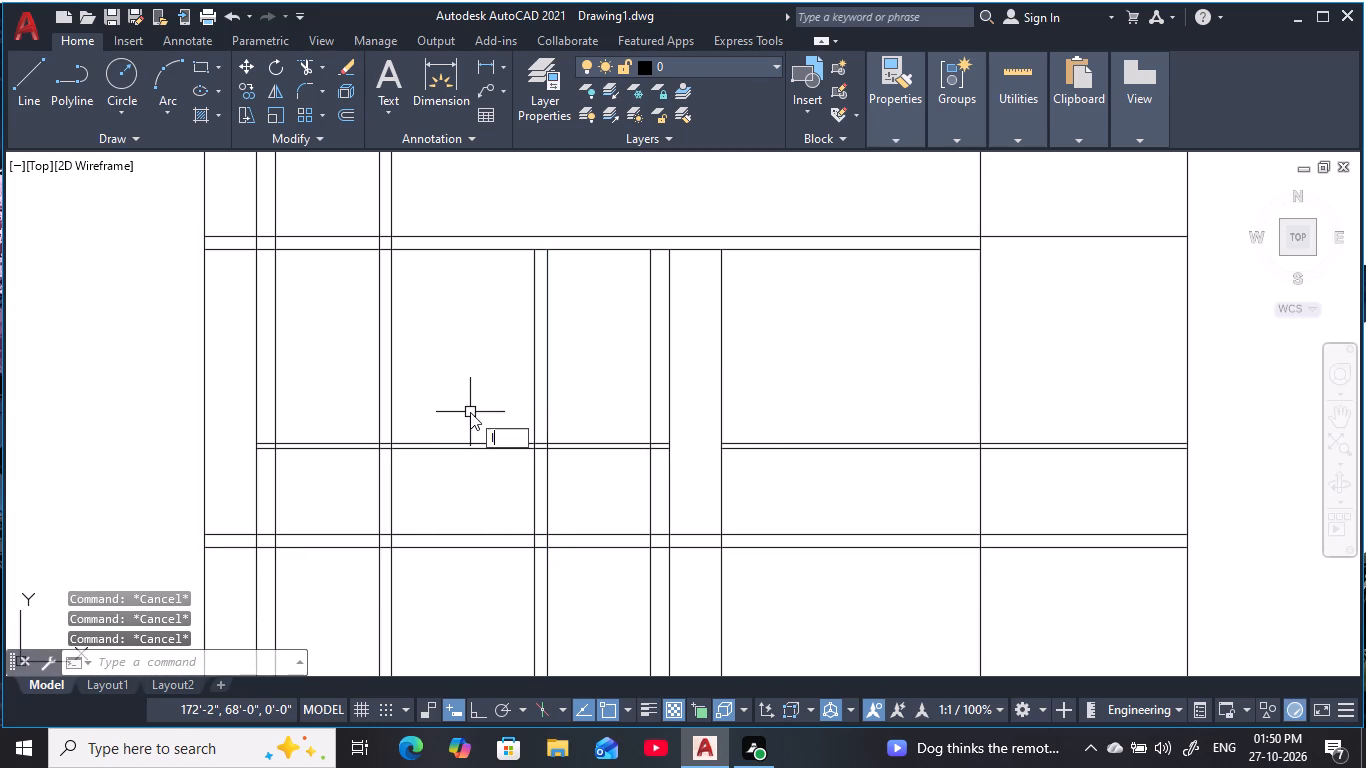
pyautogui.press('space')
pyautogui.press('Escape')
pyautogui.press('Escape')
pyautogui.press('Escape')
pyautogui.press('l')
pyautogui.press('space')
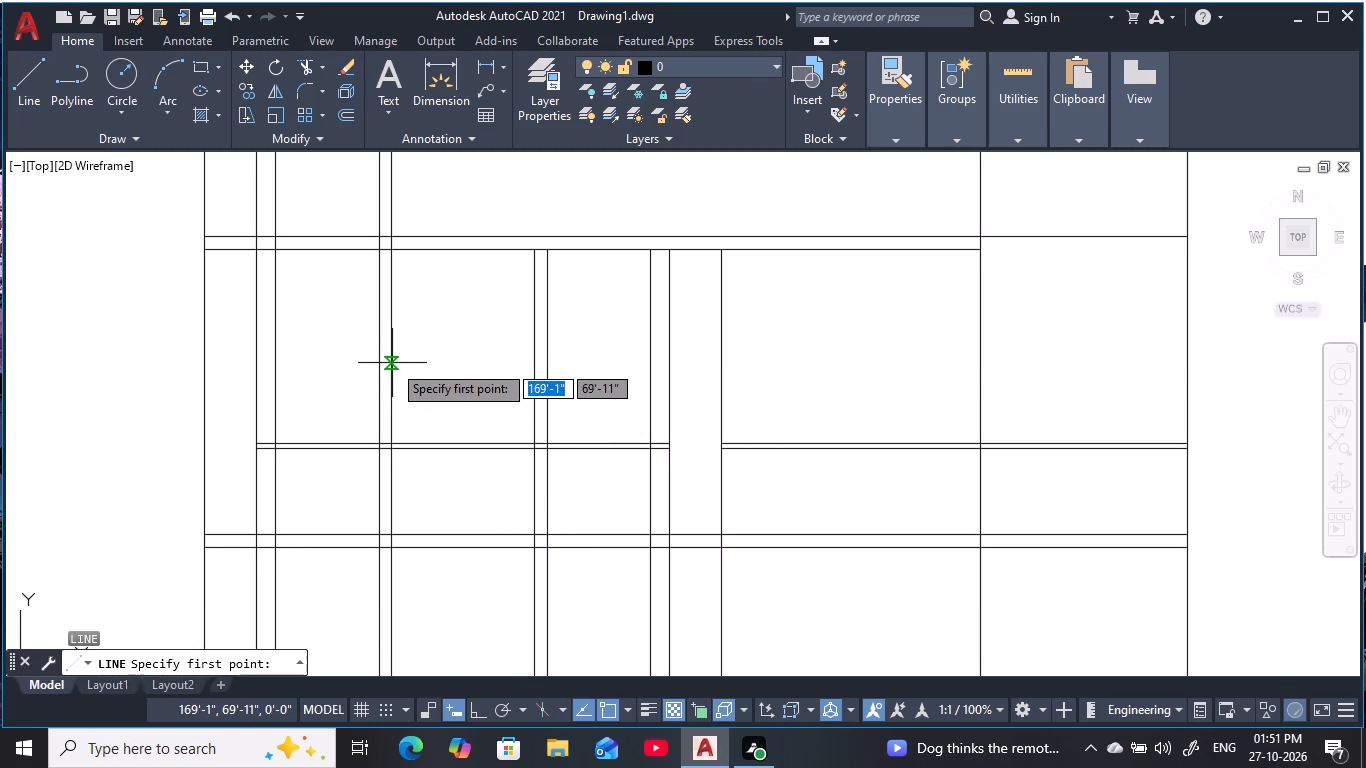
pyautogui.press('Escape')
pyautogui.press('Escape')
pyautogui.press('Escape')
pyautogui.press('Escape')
# Offset the top line of the lower double-line band 7' upward.
pyautogui.write("o 7'")
pyautogui.press('space')
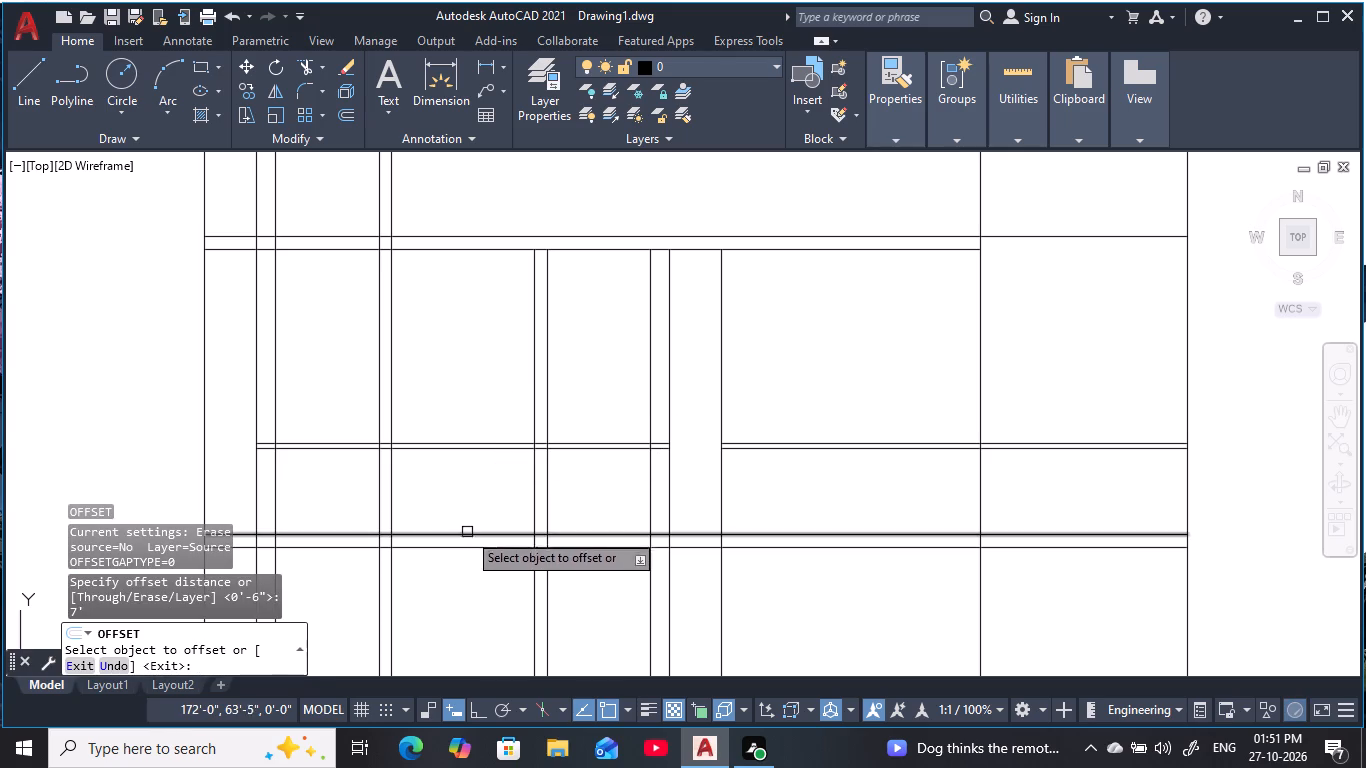
pyautogui.click(467, 534)
pyautogui.click(480, 334)
pyautogui.press('Escape')
pyautogui.press('Escape')
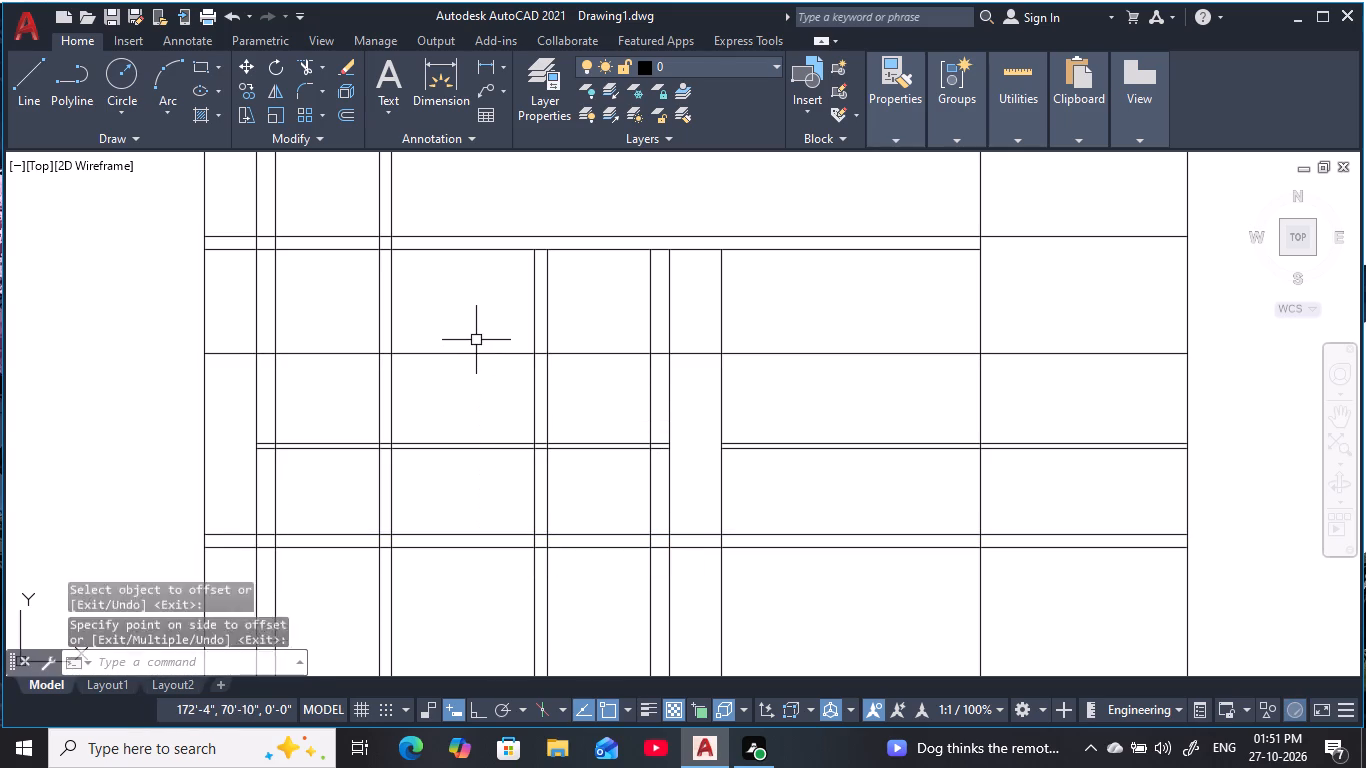
pyautogui.press('Escape')
pyautogui.press('Escape')
pyautogui.press('Escape')
# Draw a horizontal line along the 7' offset line between the two innermost verticals of the upper-left bay.
pyautogui.write('l')
pyautogui.press('space')
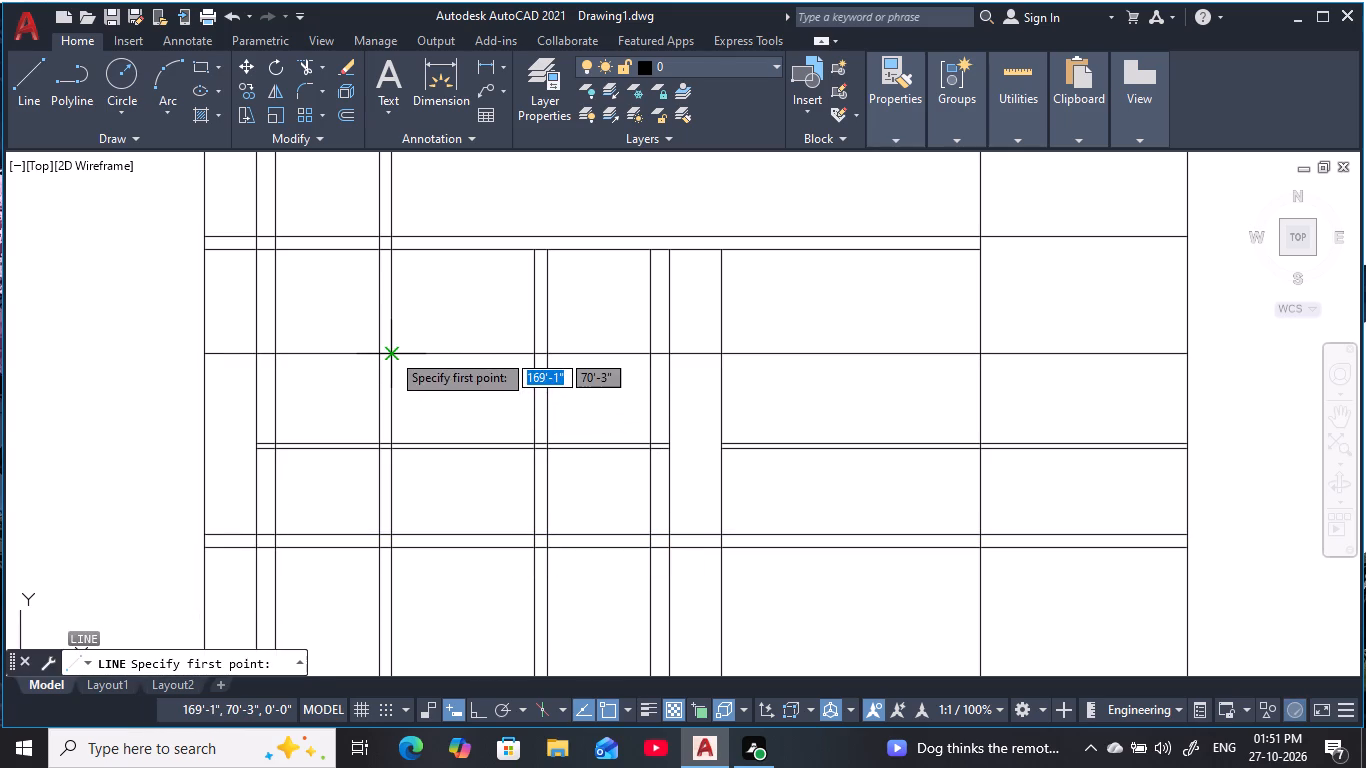
pyautogui.click(391, 352)
pyautogui.click(532, 355)
pyautogui.press('Escape')
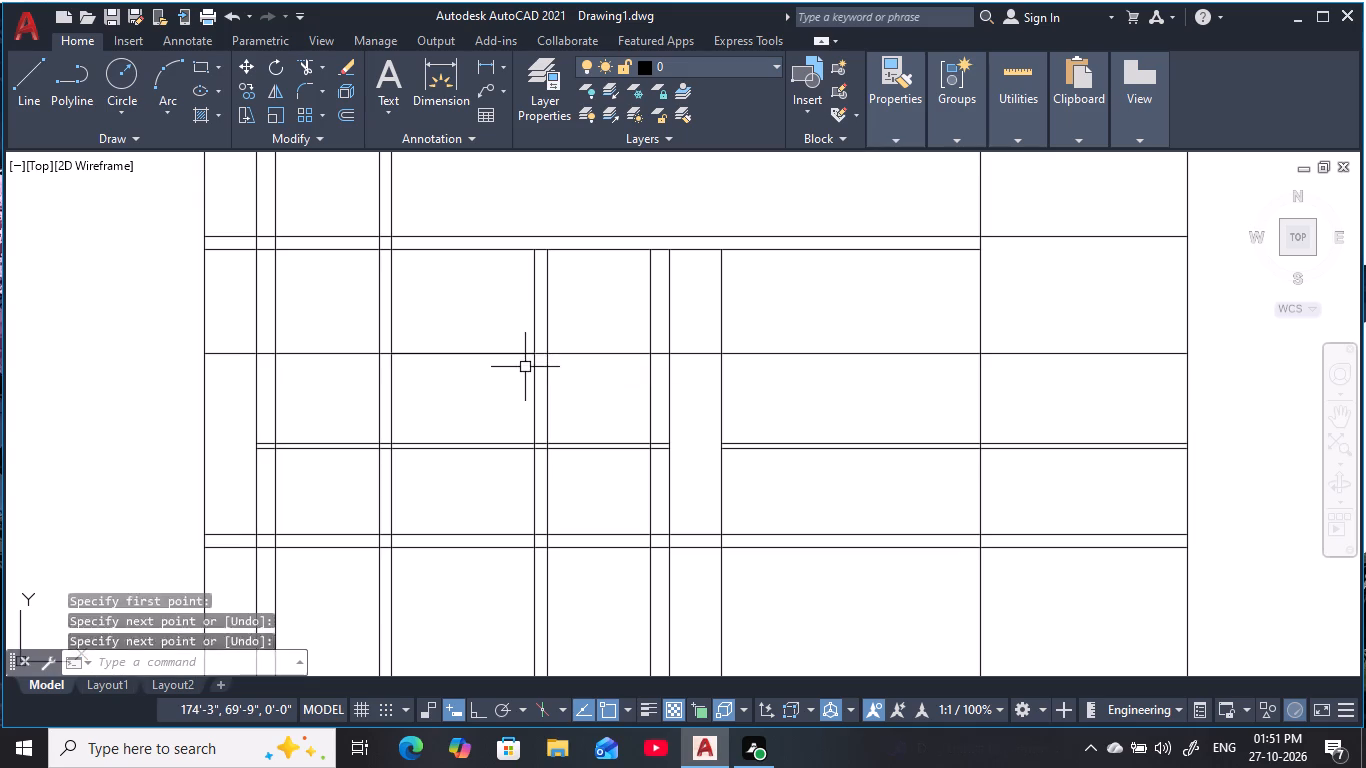
pyautogui.press('Escape')
pyautogui.press('Escape')
pyautogui.press('Escape')
# Draw a vertical line about 3'-6" long from that horizontal line's midpoint down to the upper line of the 2" pair.
pyautogui.press('l')
pyautogui.press('space')
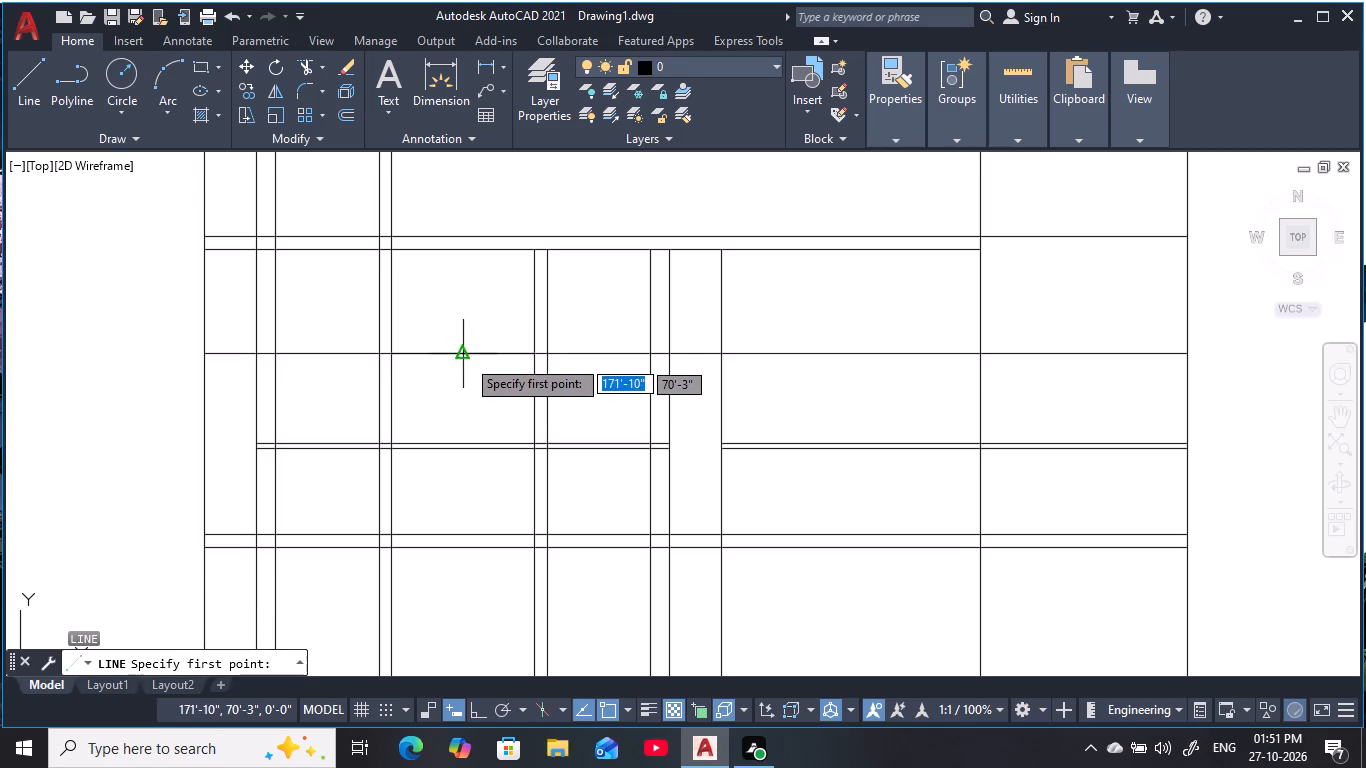
pyautogui.click(466, 353)
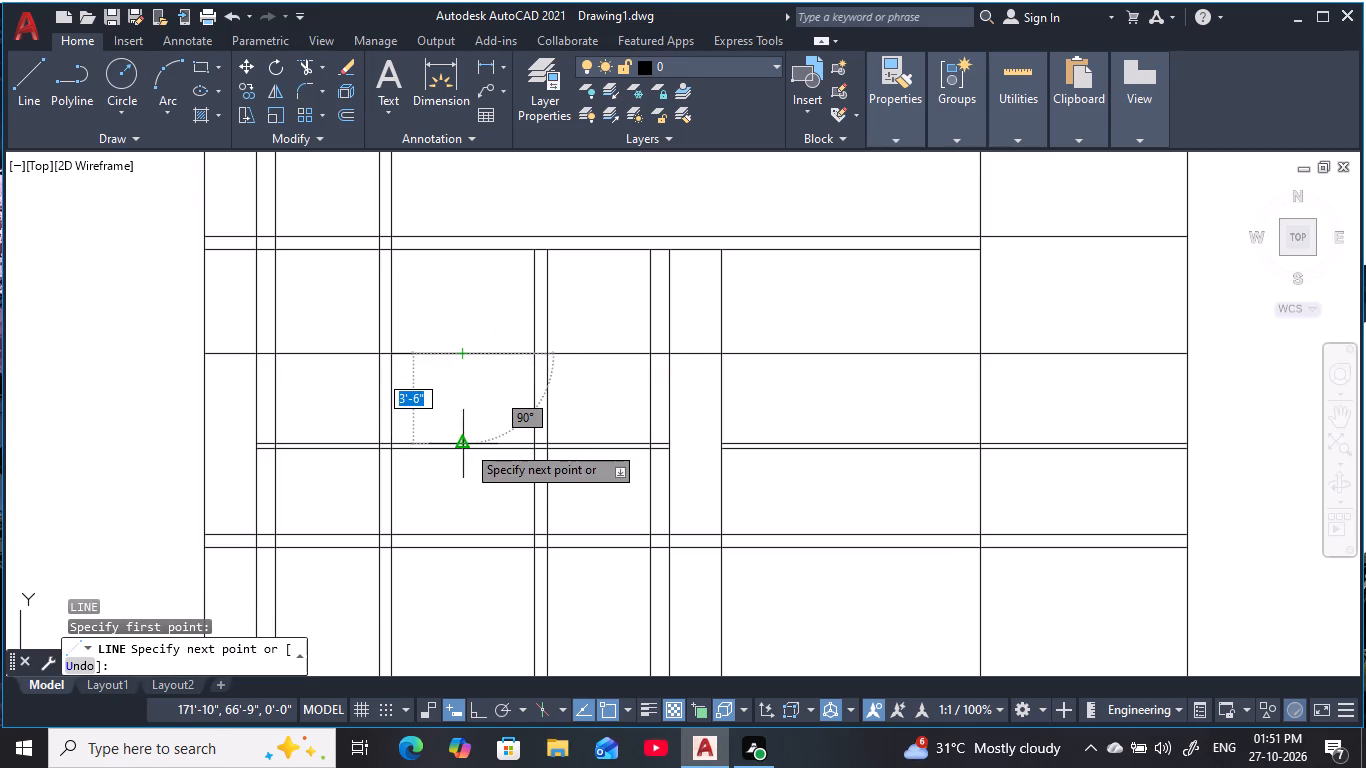
pyautogui.scroll(2, 463, 445)
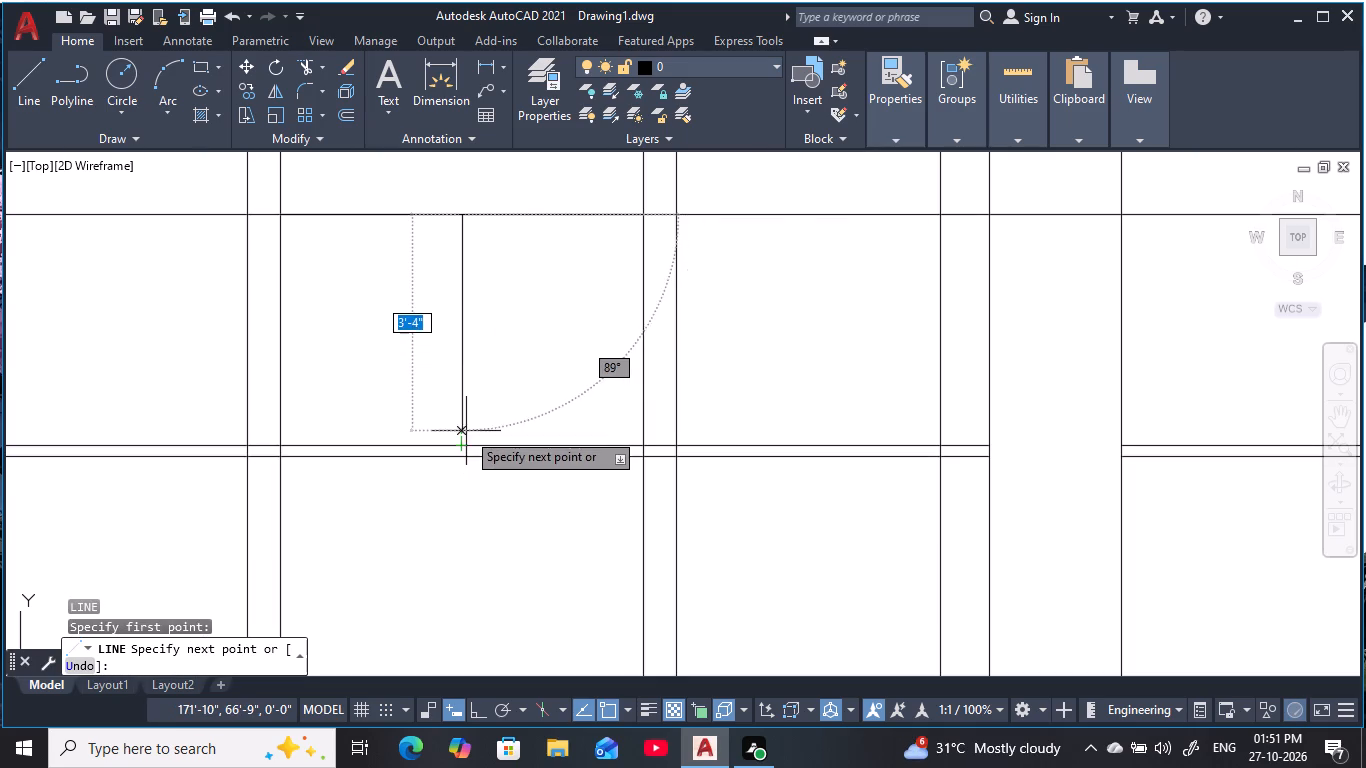
pyautogui.click(461, 446)
pyautogui.press('Escape')
pyautogui.press('Escape')
pyautogui.press('Escape')
pyautogui.press('Escape')
pyautogui.moveTo(495, 398); pyautogui.dragTo(500, 425, button='middle')
pyautogui.press('Escape')
pyautogui.press('Escape')
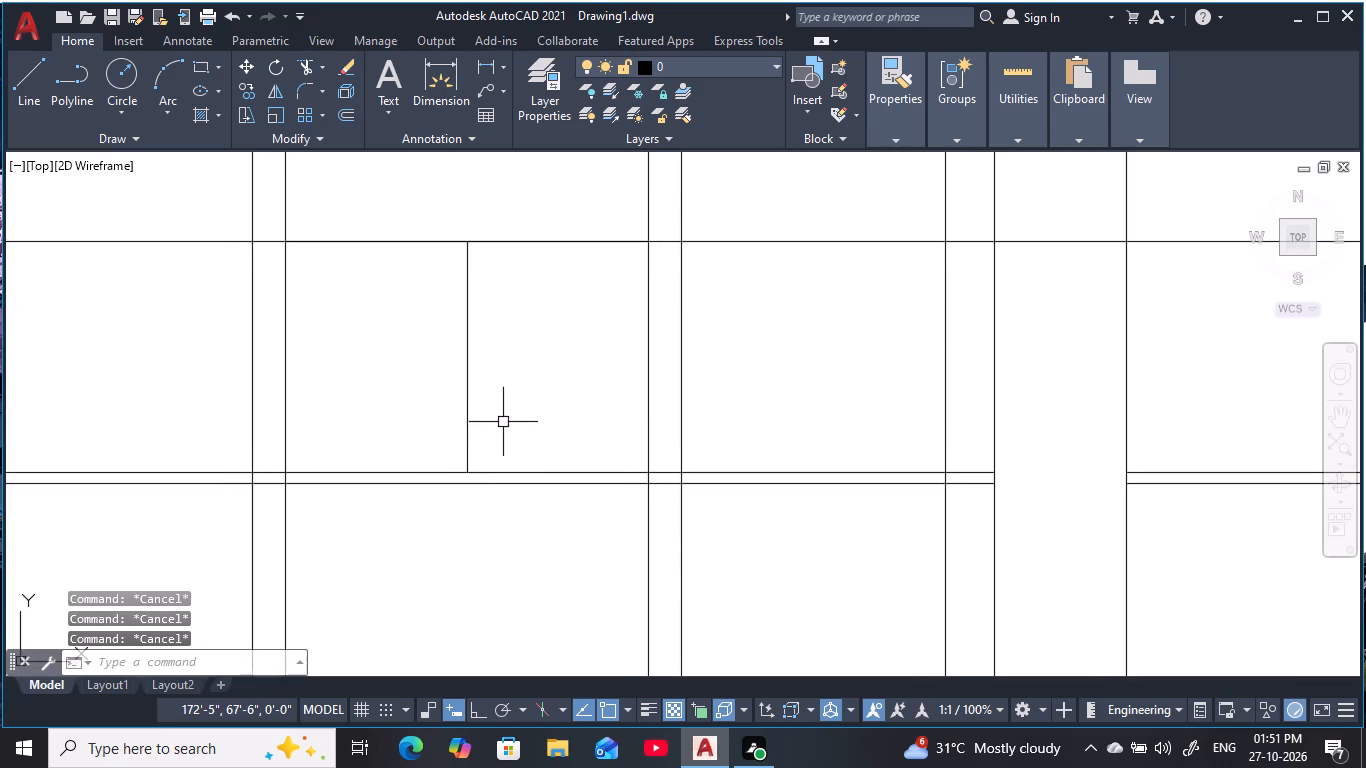
# Offset the short central vertical line 1'-9" to both sides.
pyautogui.write('o 1')
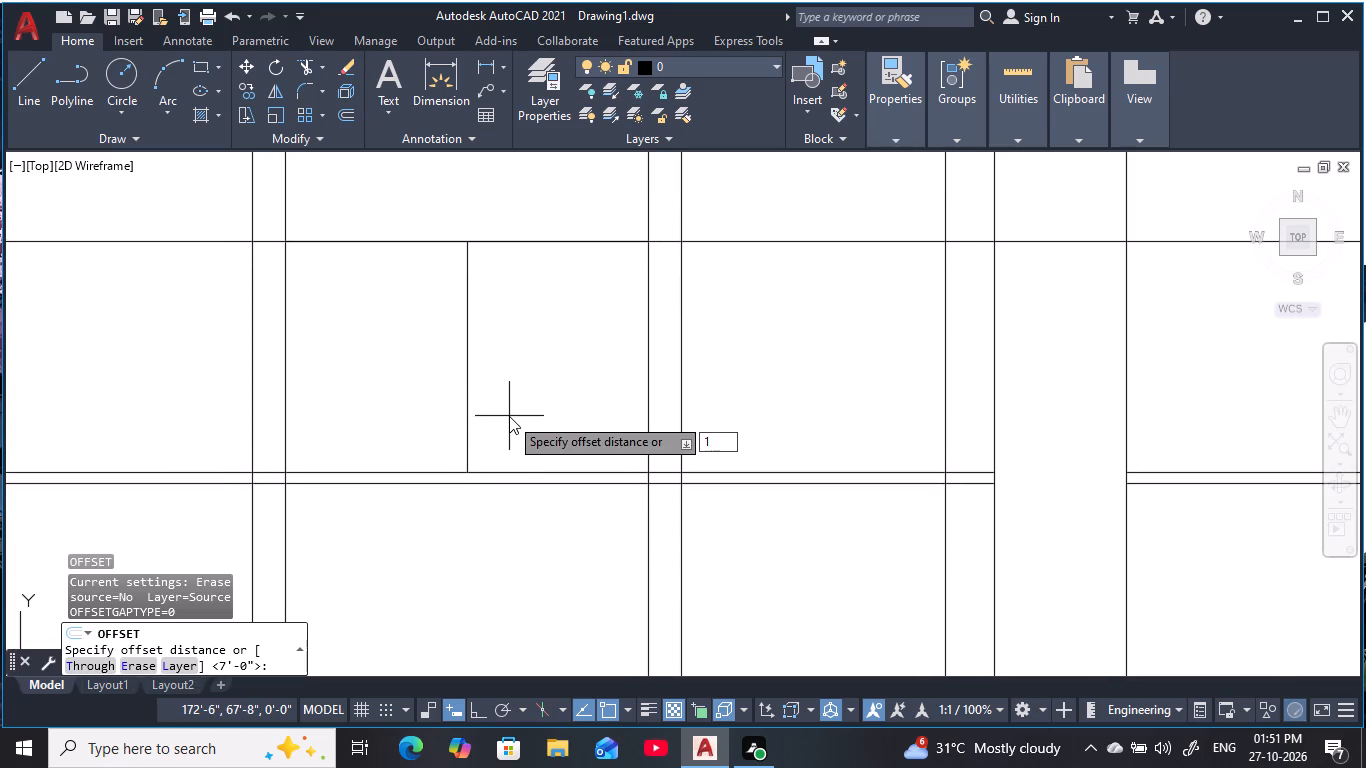
pyautogui.write("'9")
pyautogui.press('space')
pyautogui.click(468, 404)
pyautogui.click(344, 411)
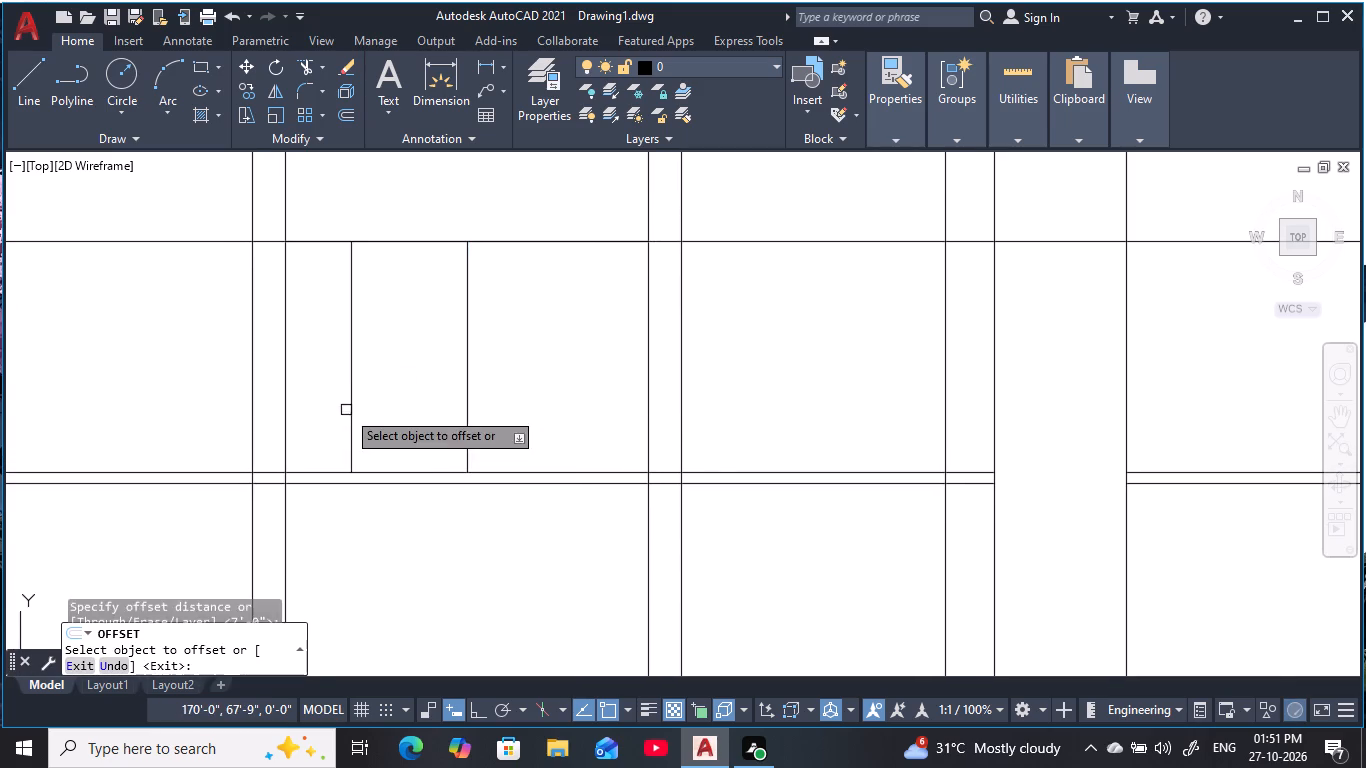
pyautogui.click(467, 382)
pyautogui.click(581, 376)
pyautogui.press('Escape')
pyautogui.scroll(-1, 586, 376)
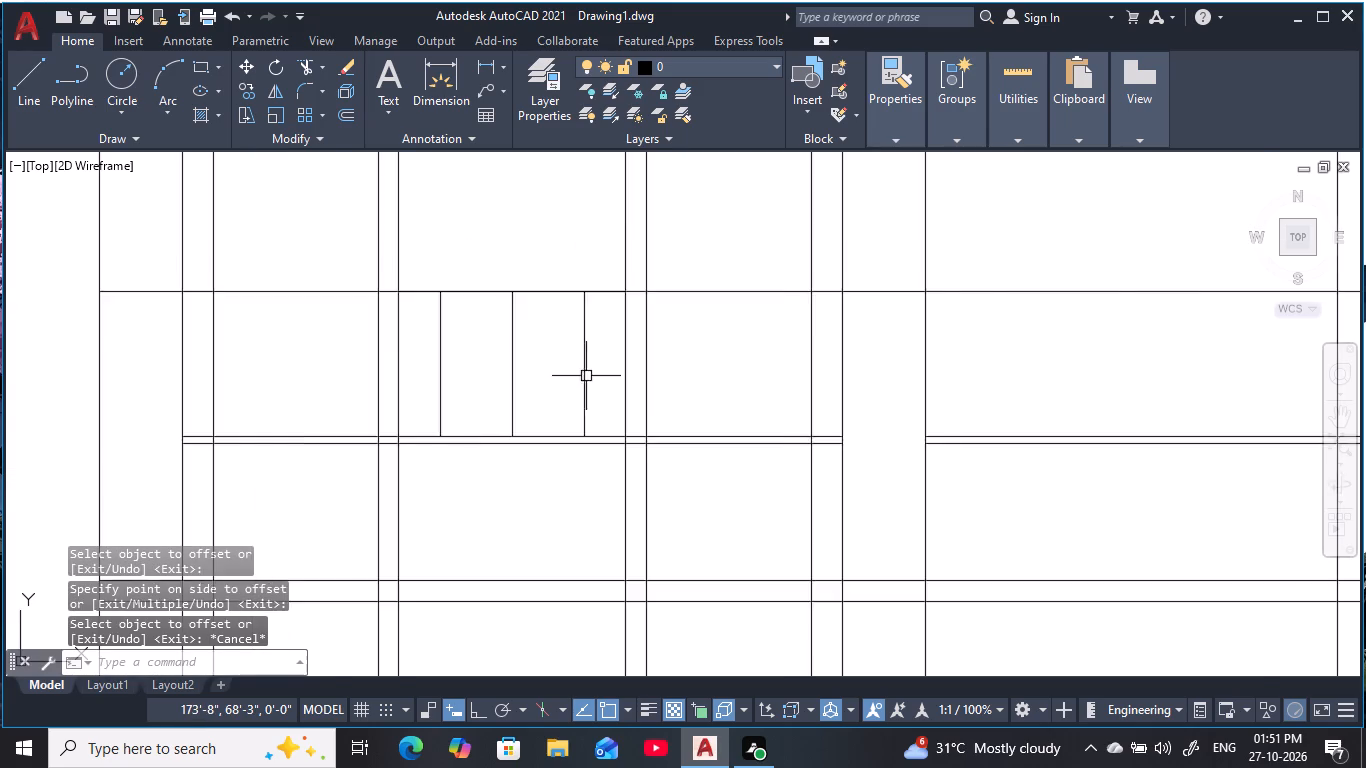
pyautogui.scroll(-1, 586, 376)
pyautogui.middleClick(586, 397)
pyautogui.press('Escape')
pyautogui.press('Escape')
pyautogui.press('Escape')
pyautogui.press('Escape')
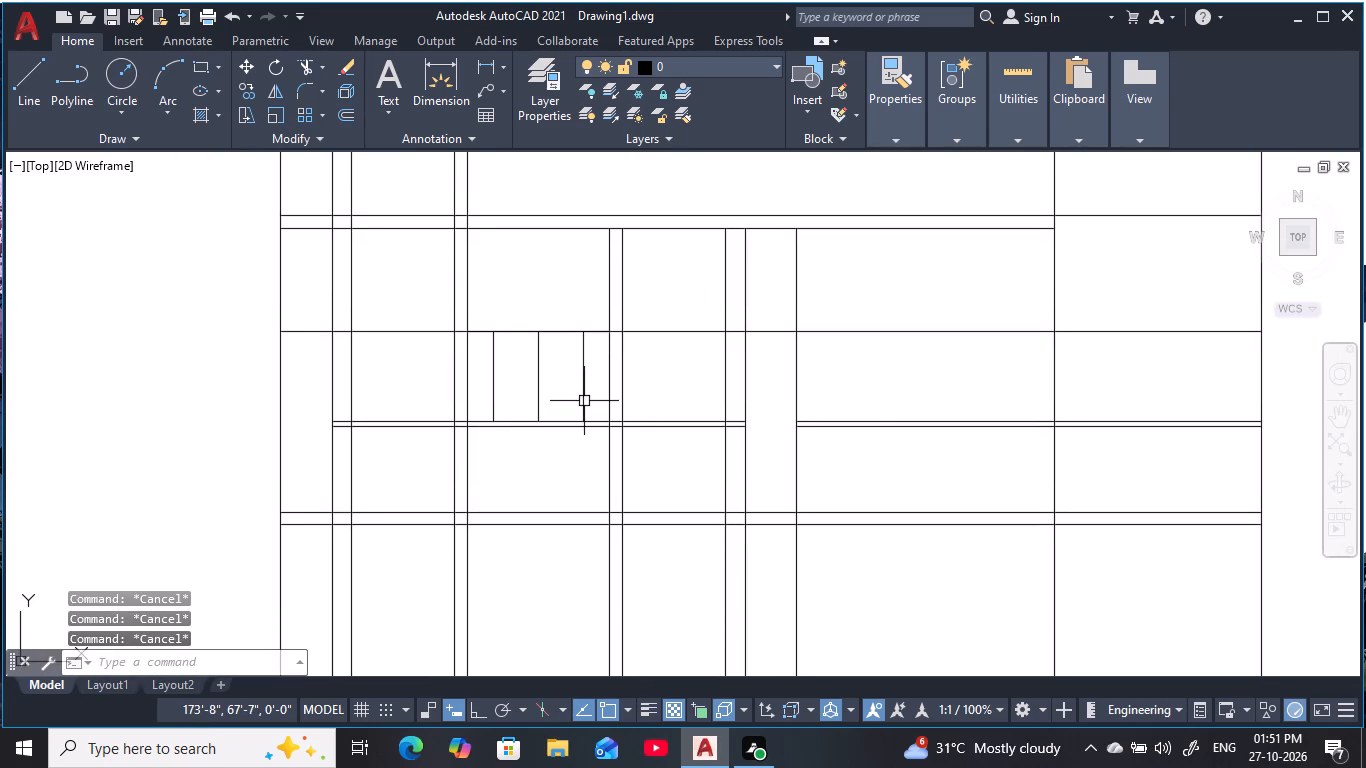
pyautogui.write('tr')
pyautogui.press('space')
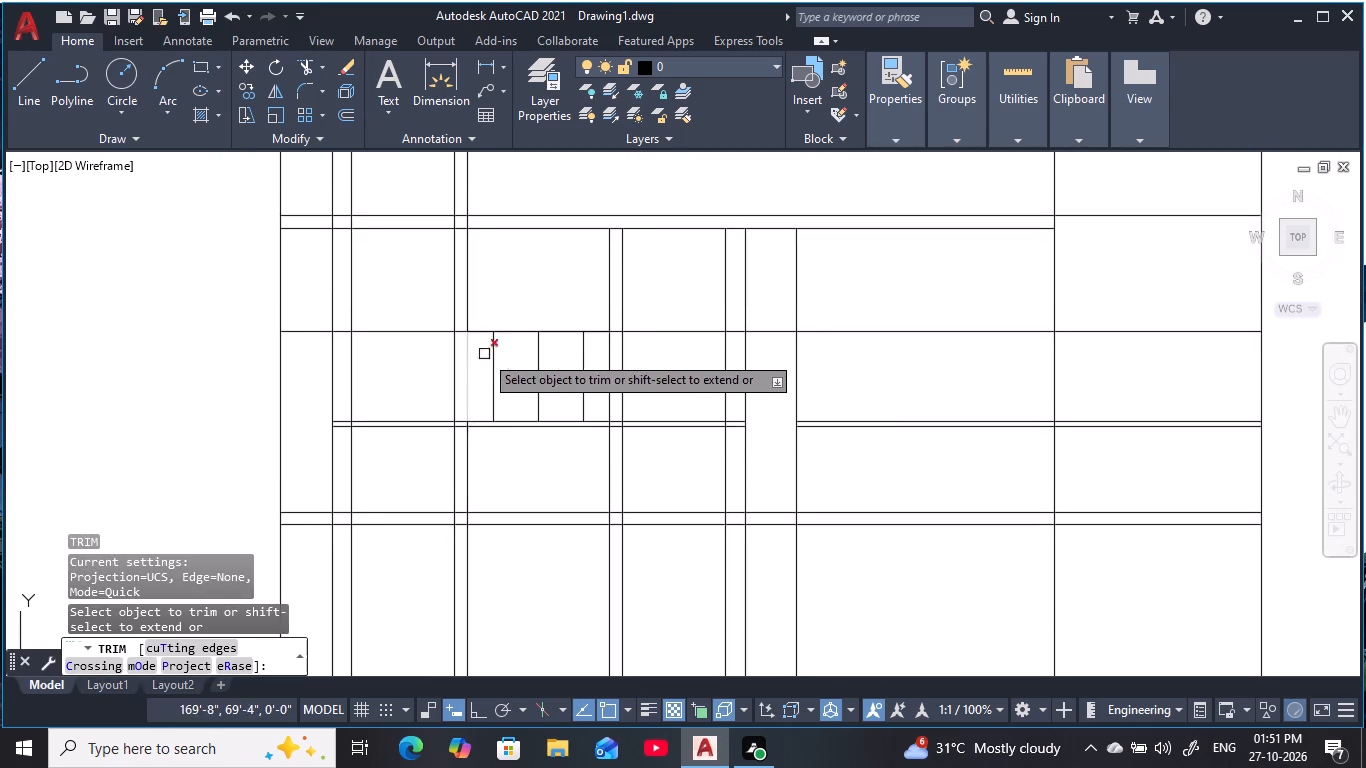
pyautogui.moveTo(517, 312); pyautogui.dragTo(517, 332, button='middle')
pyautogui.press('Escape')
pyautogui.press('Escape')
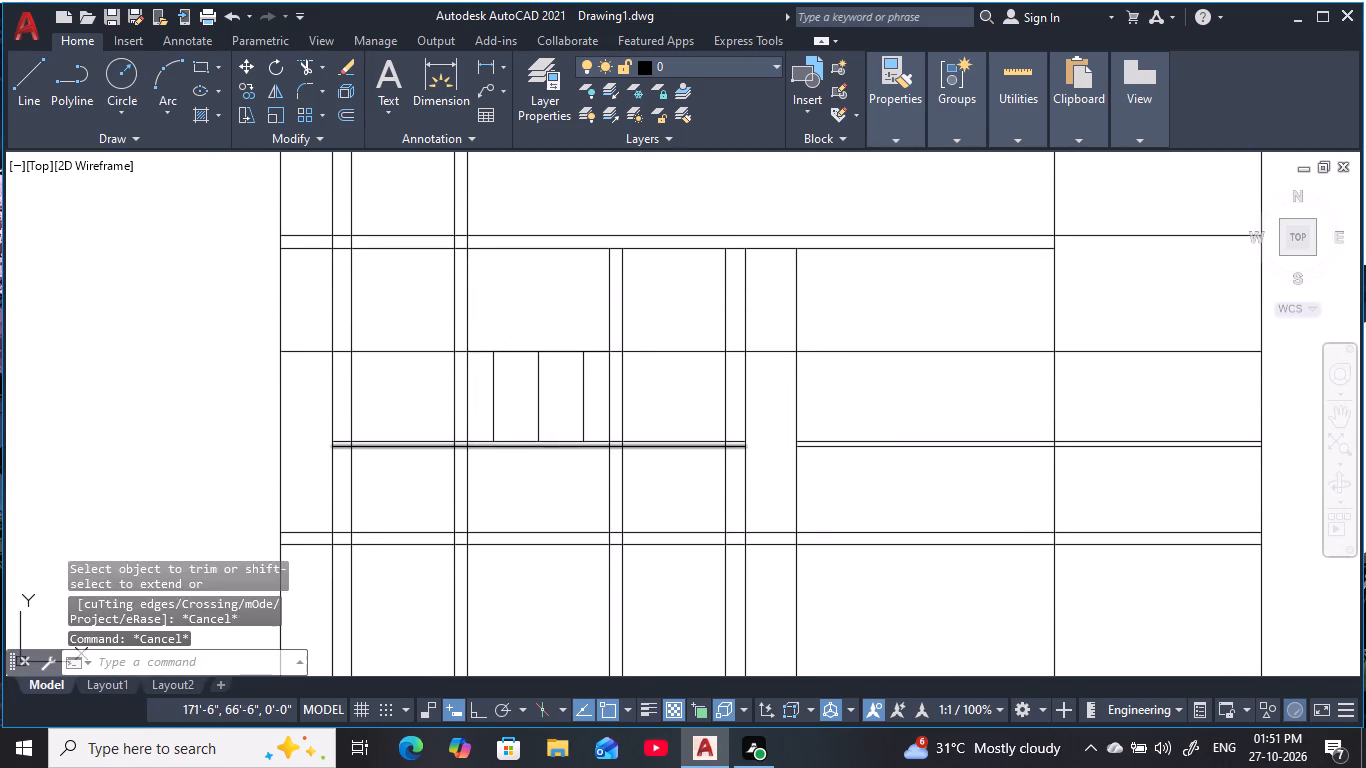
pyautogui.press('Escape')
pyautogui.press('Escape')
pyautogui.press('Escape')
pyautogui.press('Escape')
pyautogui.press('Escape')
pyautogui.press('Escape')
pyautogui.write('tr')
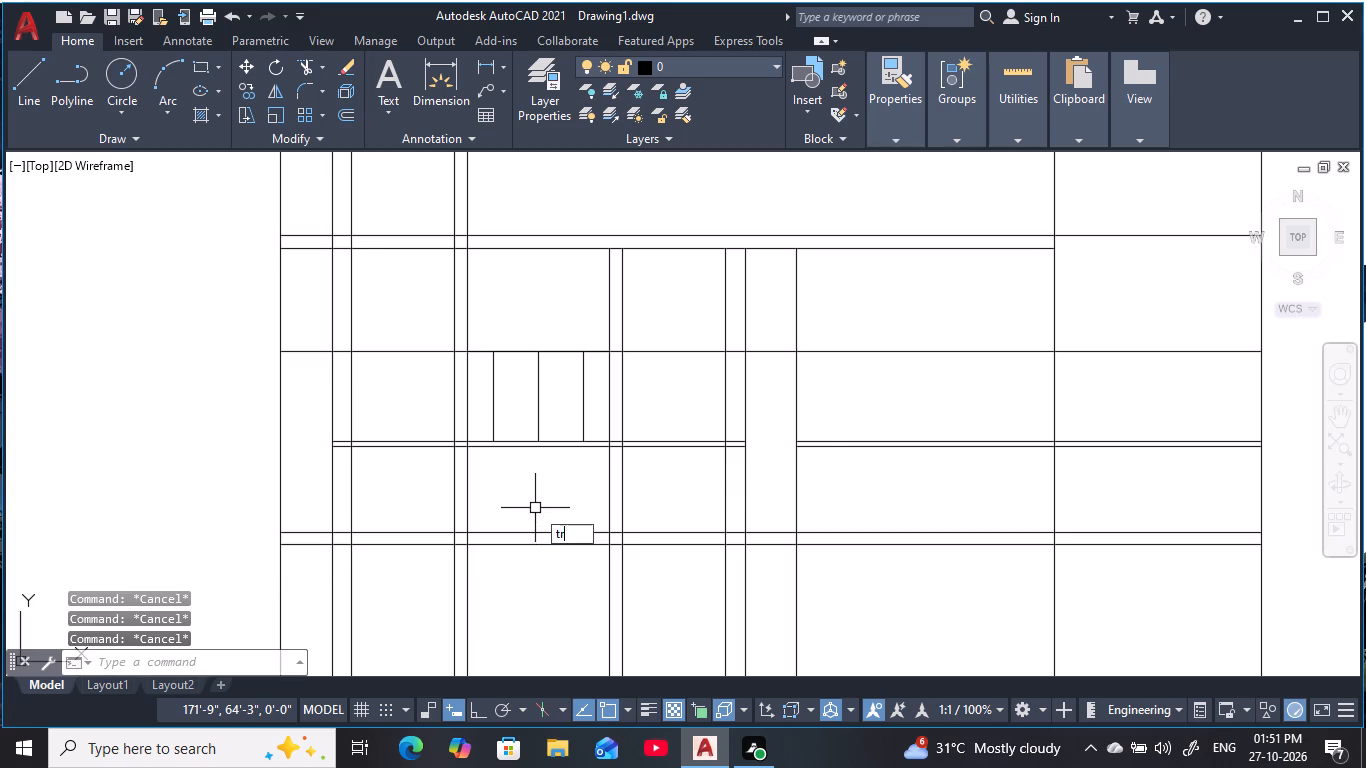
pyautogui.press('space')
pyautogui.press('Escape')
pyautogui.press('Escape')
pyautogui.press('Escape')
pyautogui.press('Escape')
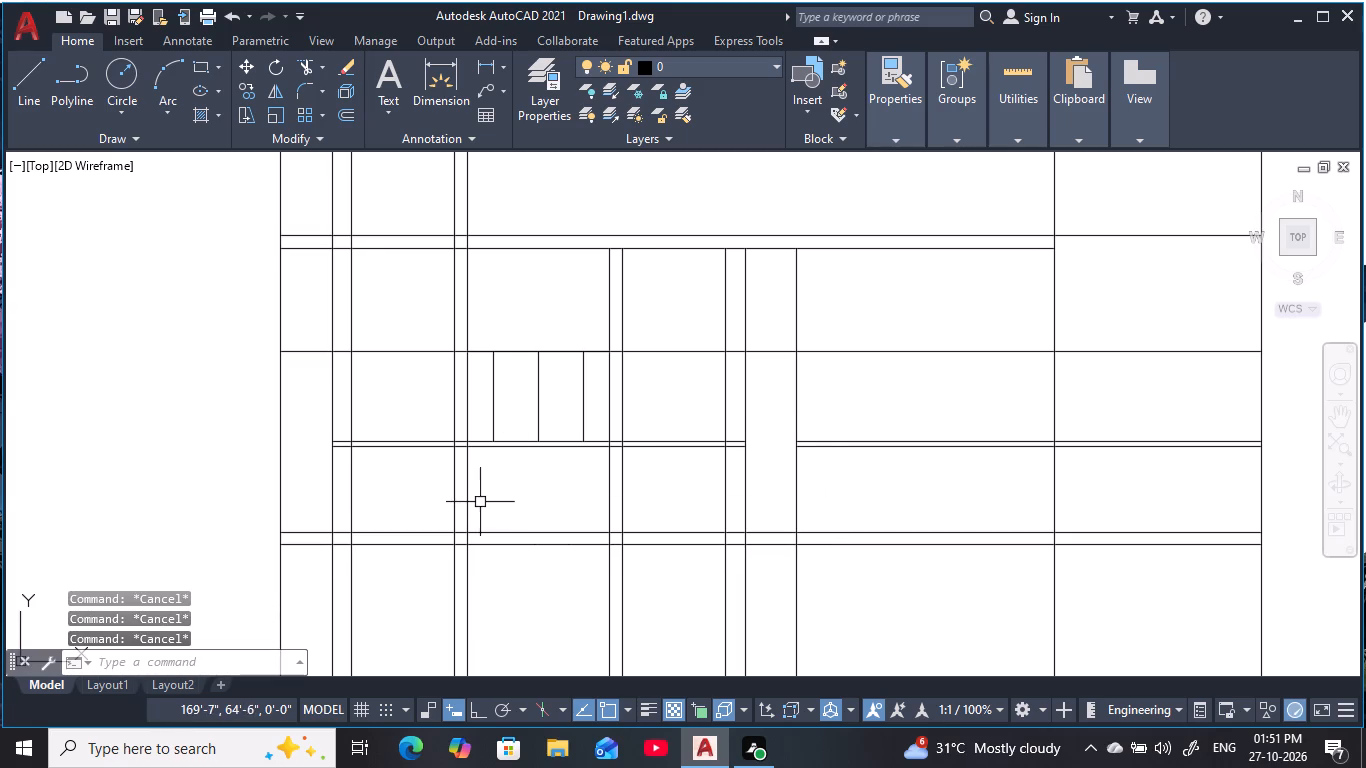
# Erase the two innermost full-height verticals flanking the short central panel lines in the upper-left bay.
pyautogui.click(470, 499)
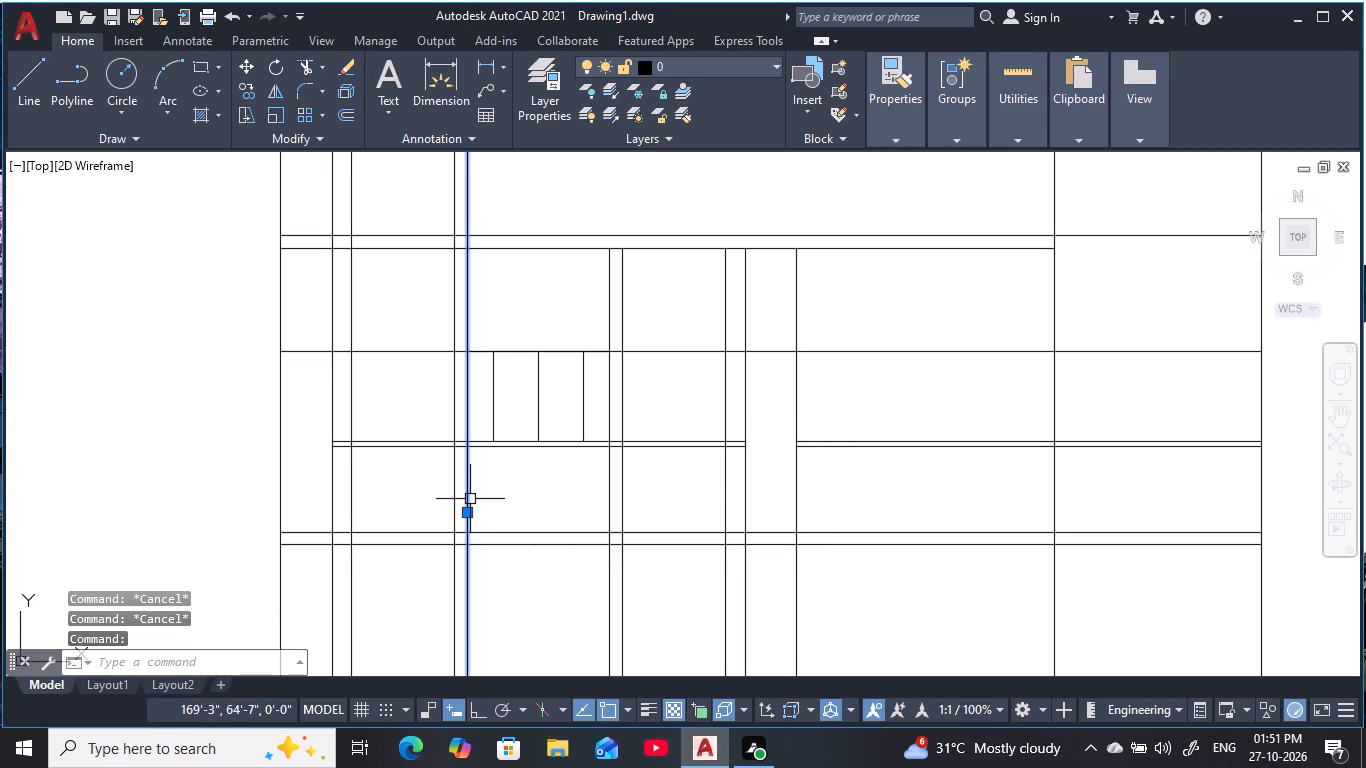
pyautogui.write('e')
pyautogui.press('space')
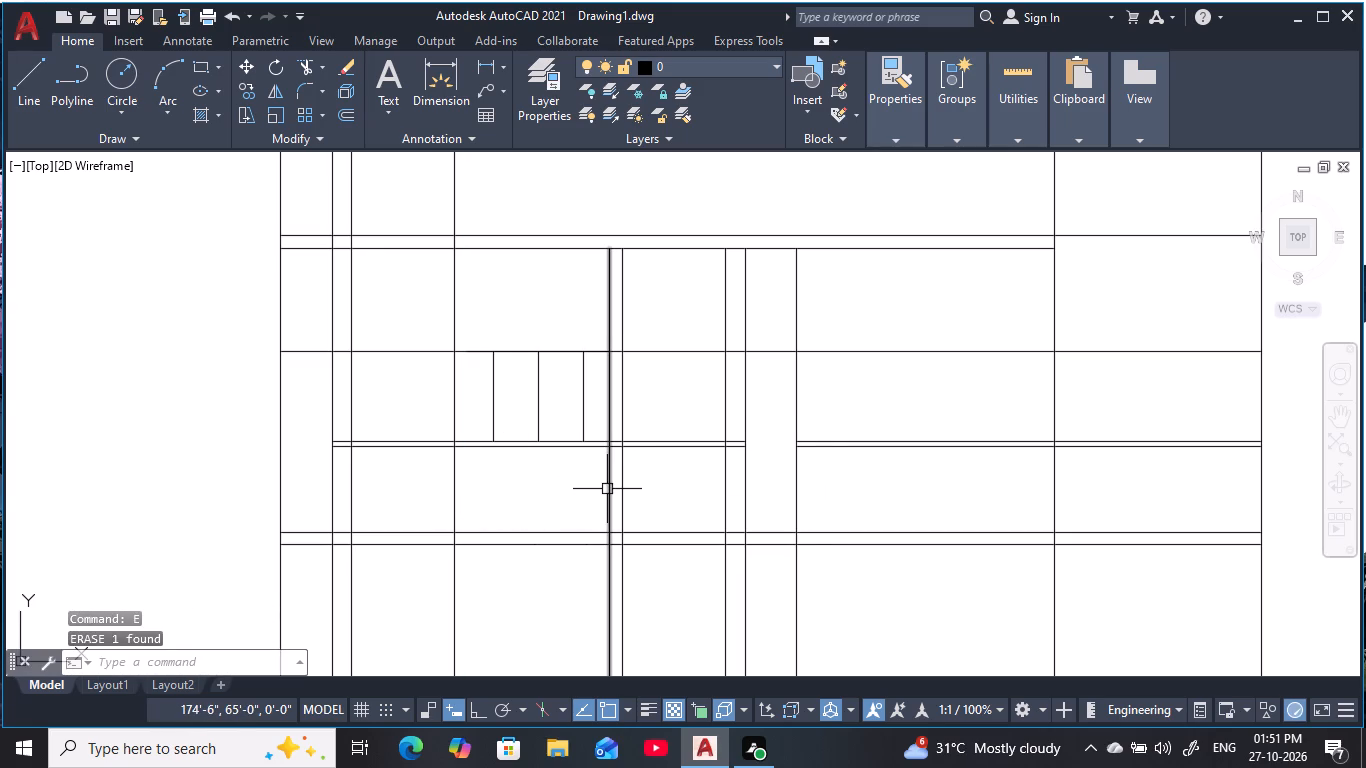
pyautogui.click(607, 490)
pyautogui.press('e')
pyautogui.press('space')
pyautogui.press('Escape')
pyautogui.press('Escape')
pyautogui.press('Escape')
pyautogui.press('Escape')
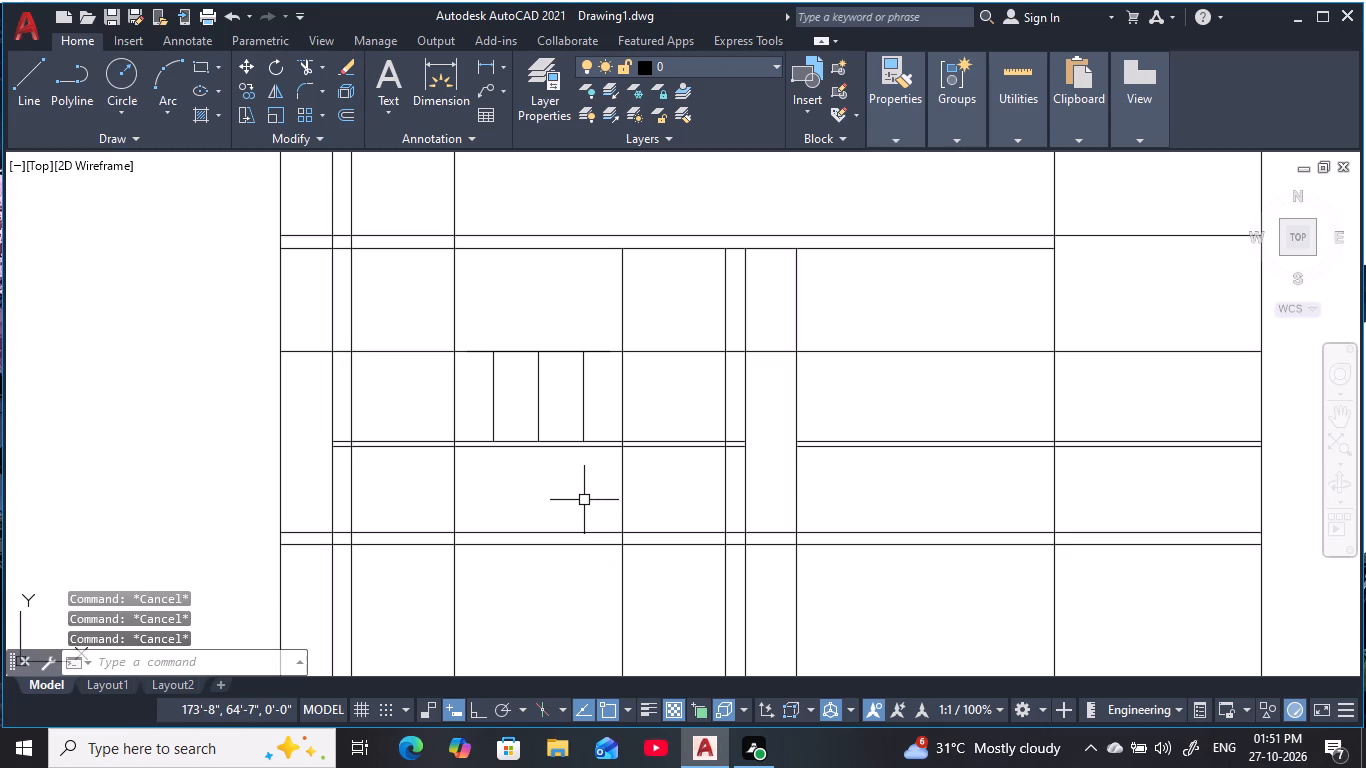
pyautogui.press('Escape')
pyautogui.press('Escape')
pyautogui.press('Escape')
pyautogui.press('Escape')
pyautogui.press('Escape')
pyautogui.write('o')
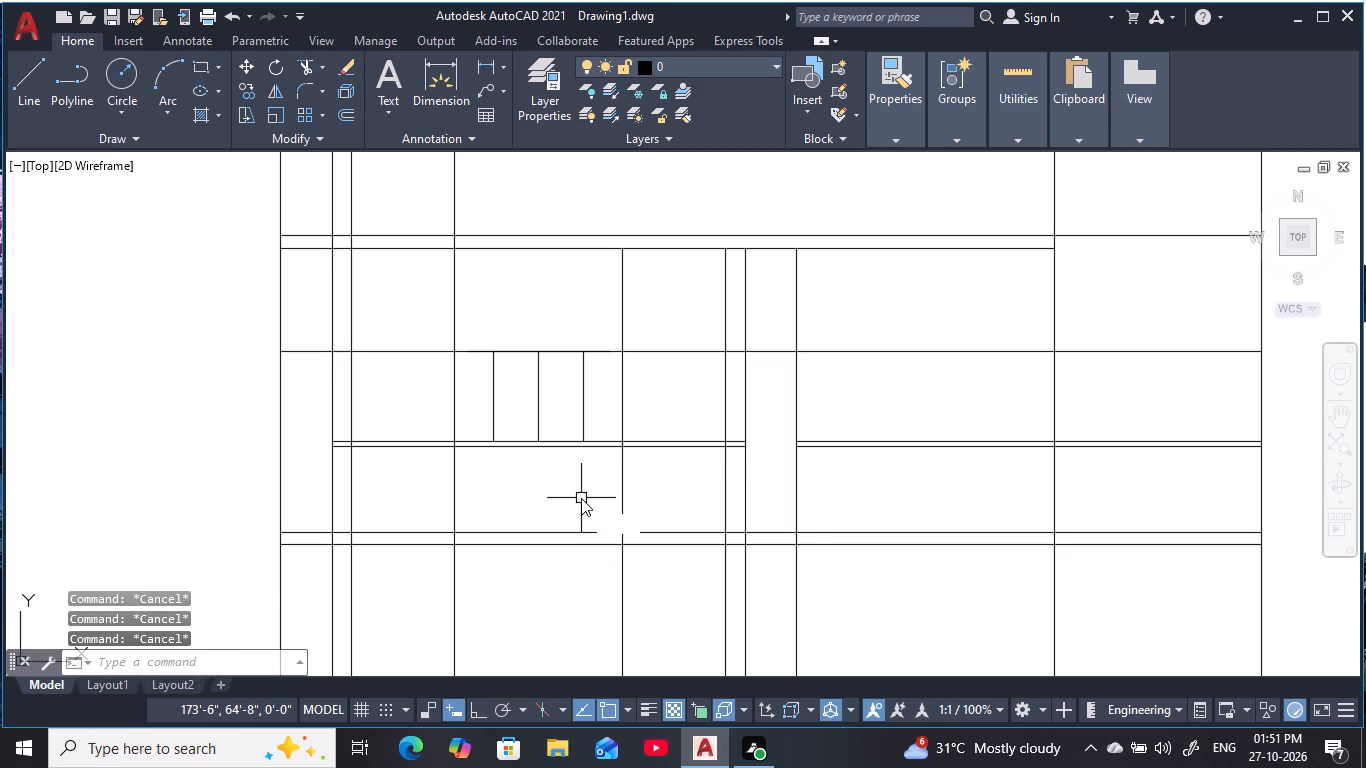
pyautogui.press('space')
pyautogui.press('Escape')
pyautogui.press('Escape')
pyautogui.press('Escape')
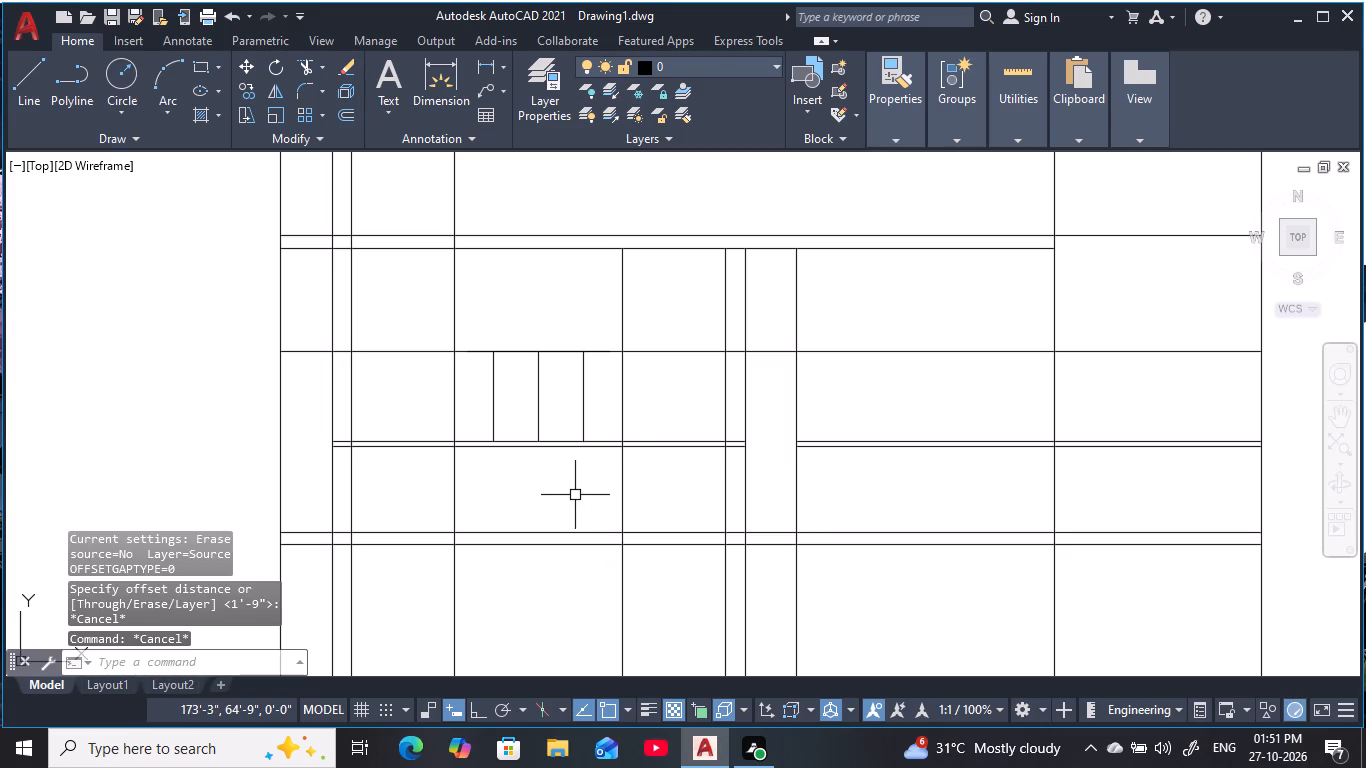
# Trim the four inner verticals of the upper-left bay between the 7' offset line and the upper double-line band.
pyautogui.write('tr')
pyautogui.press('space')
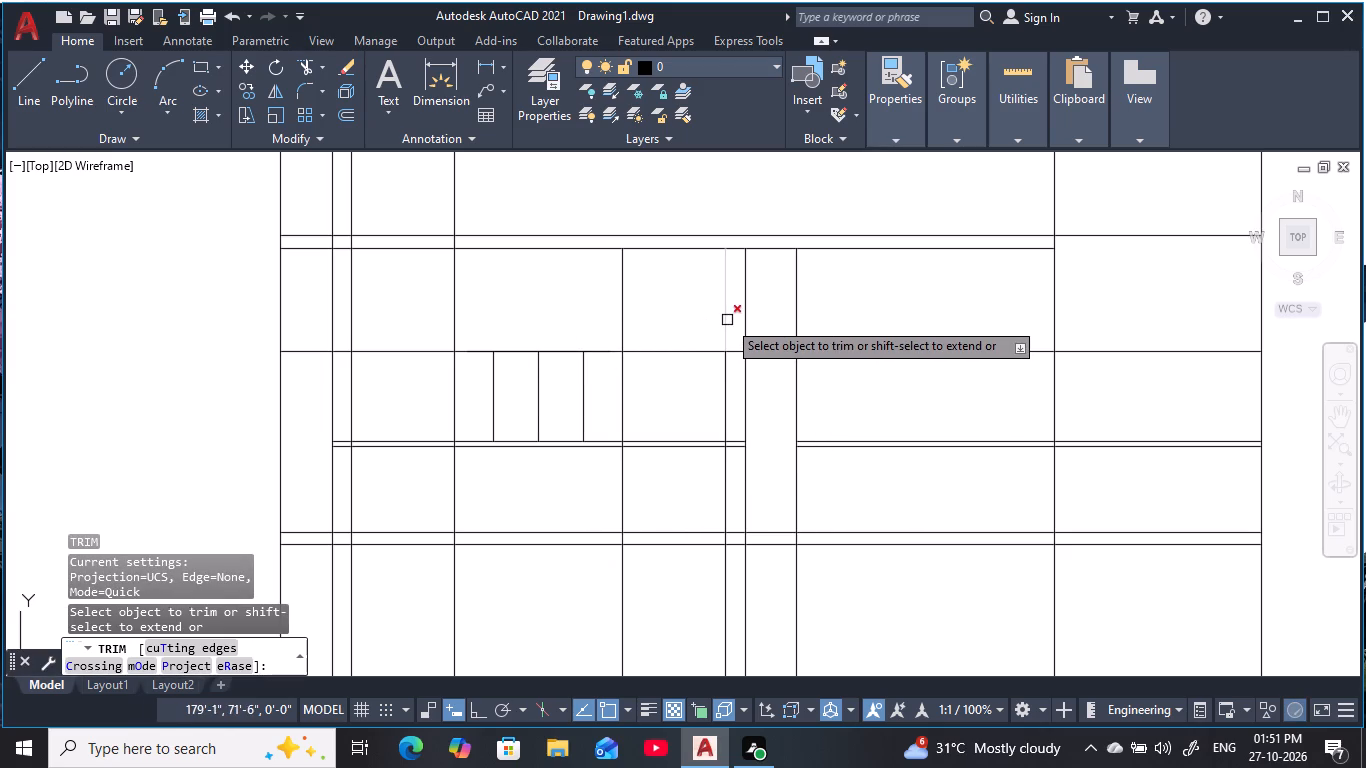
pyautogui.moveTo(729, 317); pyautogui.dragTo(705, 316)
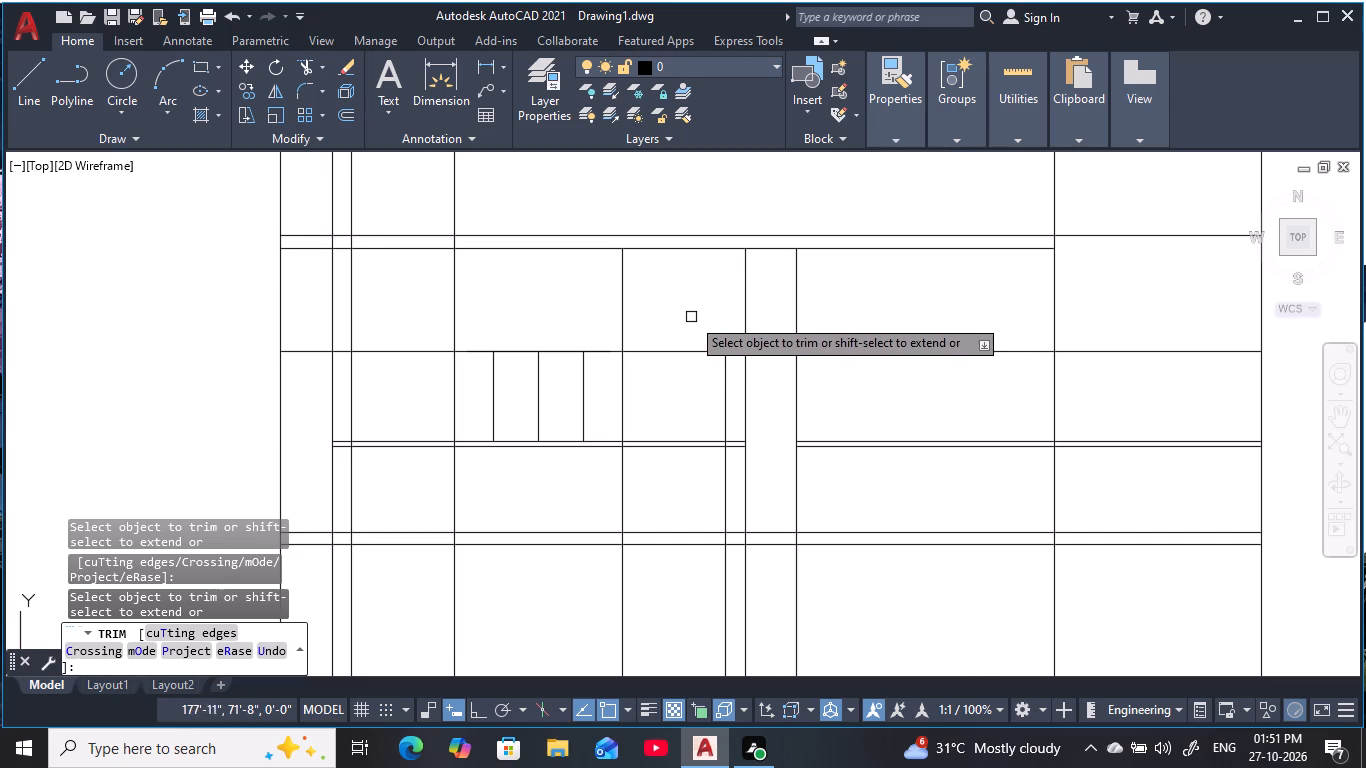
pyautogui.moveTo(673, 310); pyautogui.dragTo(337, 318)
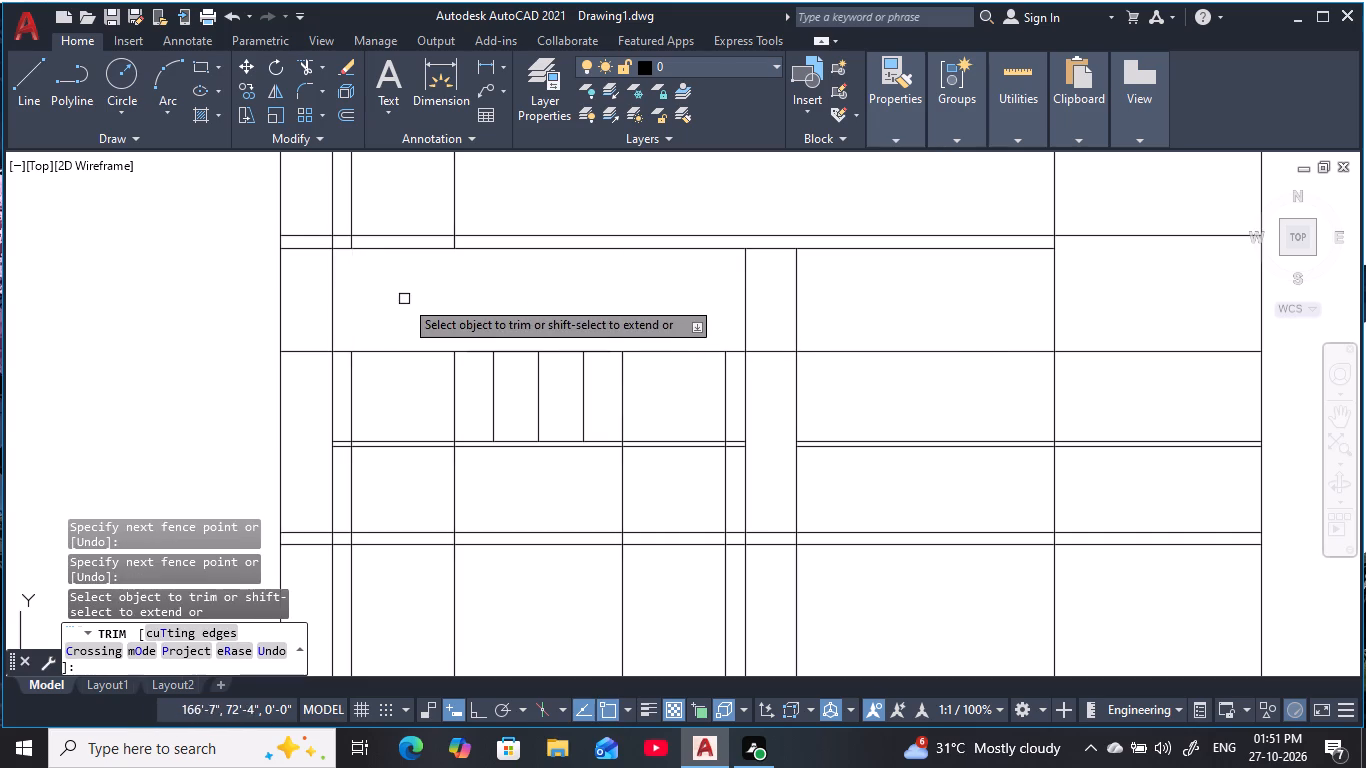
pyautogui.scroll(-1, 406, 299)
pyautogui.moveTo(412, 307); pyautogui.dragTo(434, 387, button='middle')
pyautogui.press('Escape')
pyautogui.press('Escape')
pyautogui.press('Escape')
# Erase the two leftover vertical segments above the upper double-line band, beside the leftmost column.
pyautogui.click(475, 316)
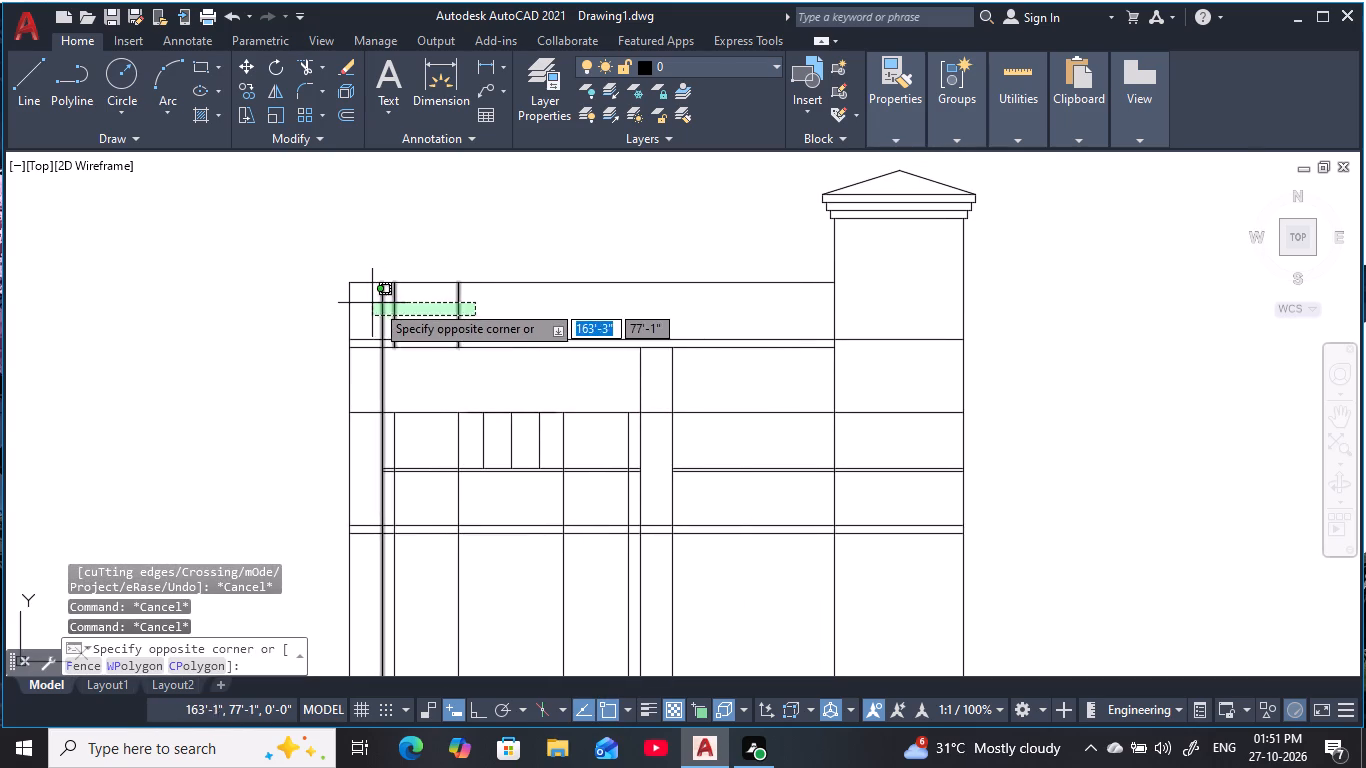
pyautogui.click(390, 304)
pyautogui.press('e')
pyautogui.press('space')
# Trim the four inner verticals of the upper-left bay between the 2" line pair and the lower double-line band.
pyautogui.moveTo(500, 469); pyautogui.dragTo(497, 412, button='middle')
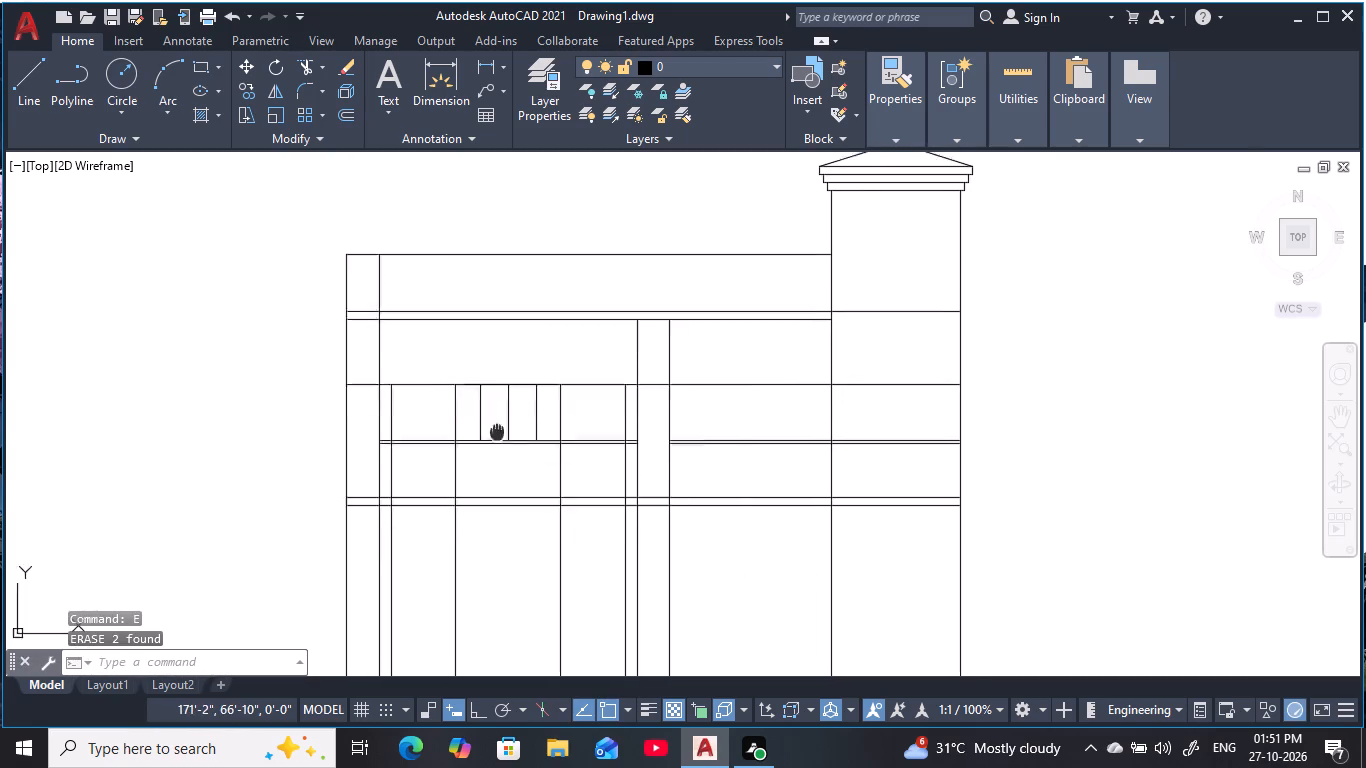
pyautogui.moveTo(497, 412); pyautogui.dragTo(521, 321, button='middle')
pyautogui.press('Escape')
pyautogui.press('Escape')
pyautogui.press('Escape')
pyautogui.write('tr')
pyautogui.press('space')
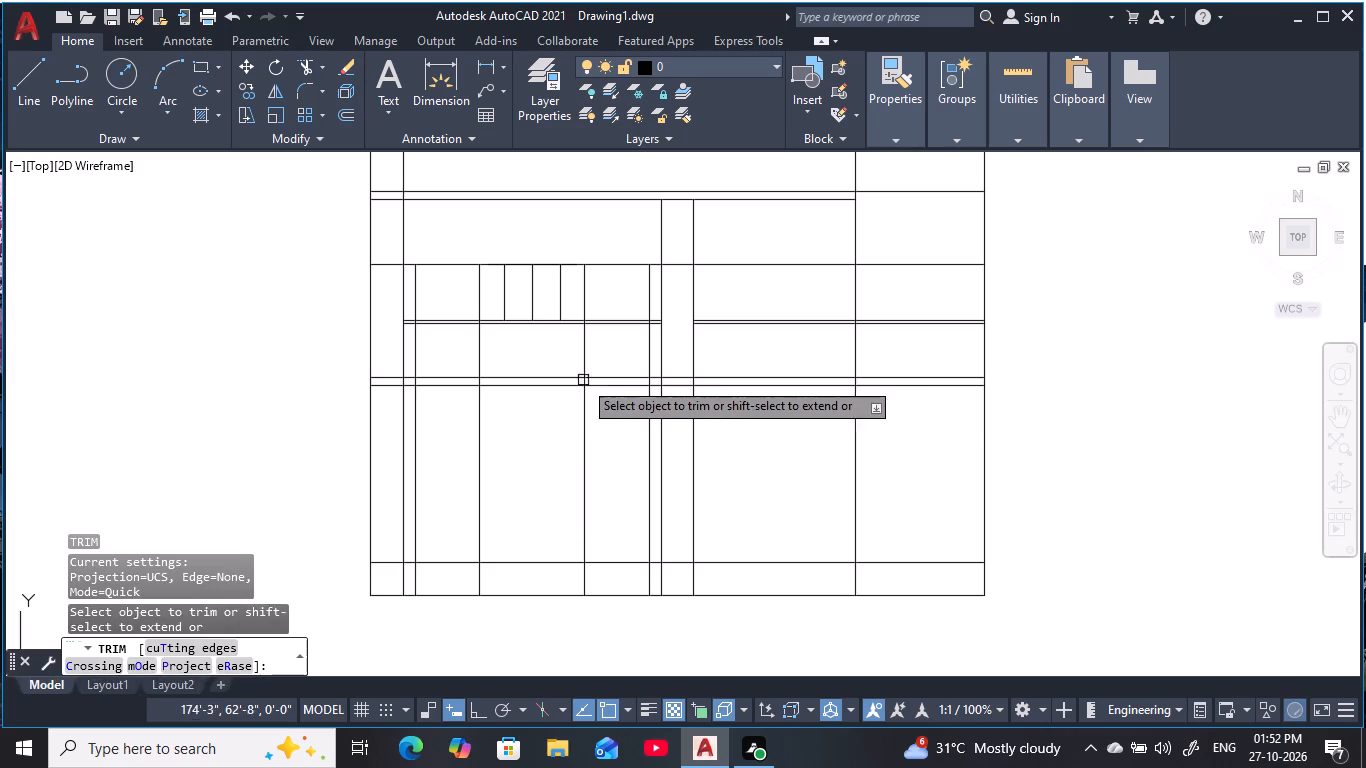
pyautogui.moveTo(613, 359); pyautogui.dragTo(459, 366)
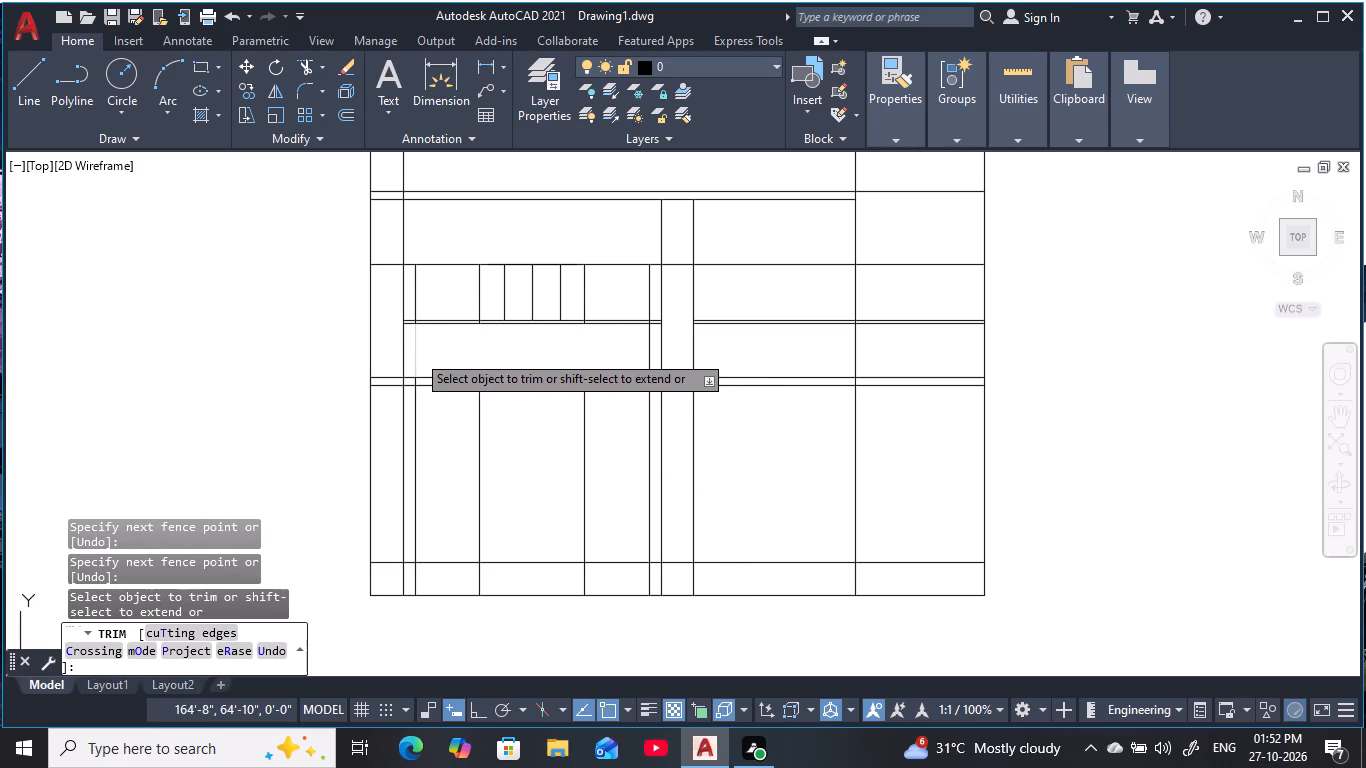
pyautogui.click(416, 353)
pyautogui.click(648, 356)
pyautogui.press('Escape')
pyautogui.press('Escape')
pyautogui.press('Escape')
# Erase the four leftover inner verticals in the lower-left bay, from the lower double-line band down to the base.
pyautogui.click(585, 455)
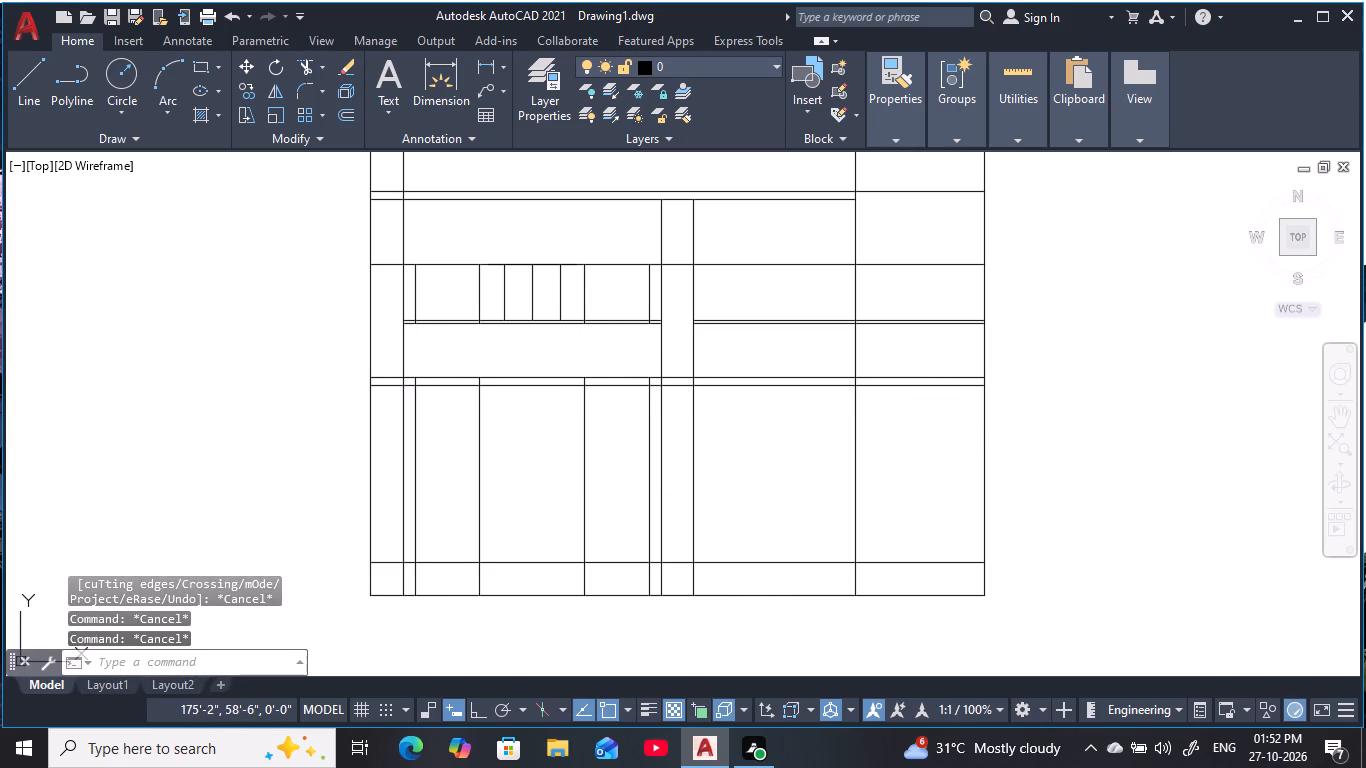
pyautogui.write('e')
pyautogui.press('space')
pyautogui.click(477, 496)
pyautogui.write('e')
pyautogui.press('space')
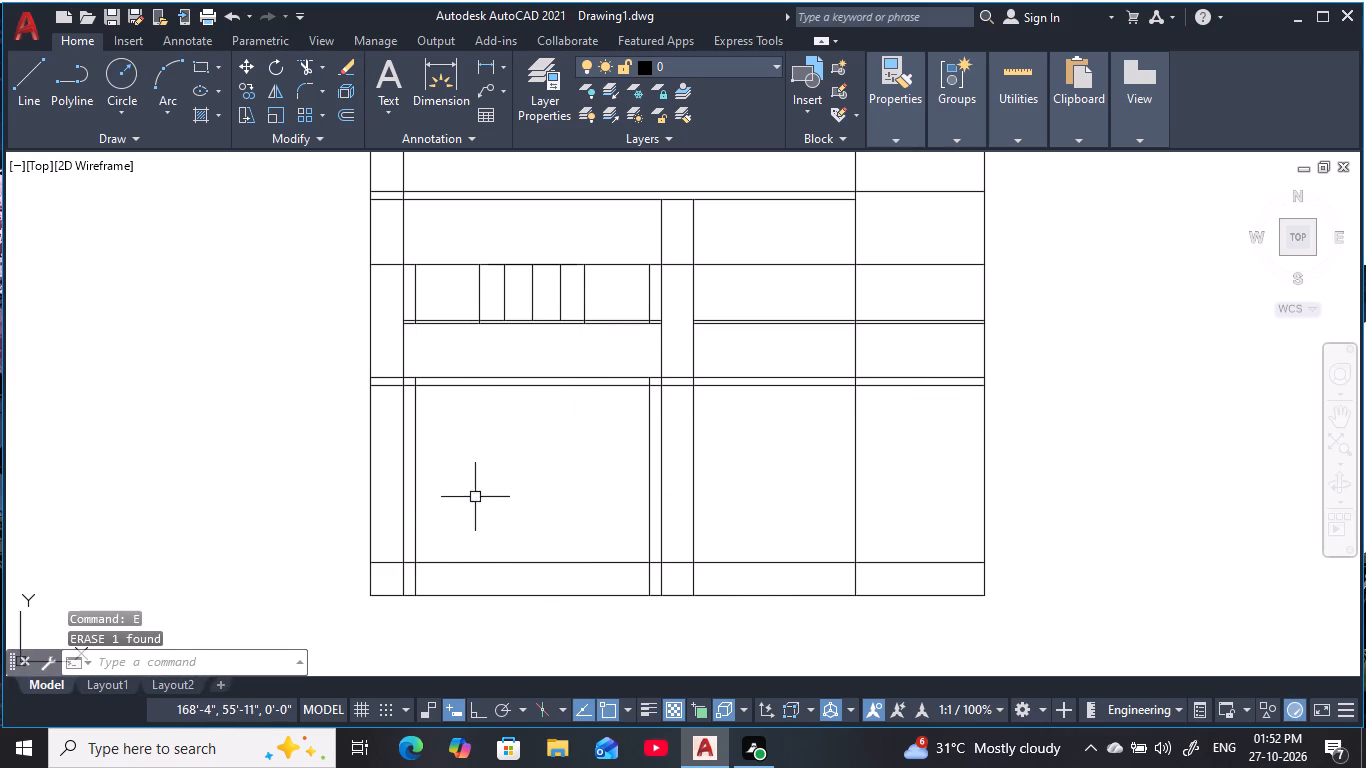
pyautogui.click(413, 511)
pyautogui.press('e')
pyautogui.press('space')
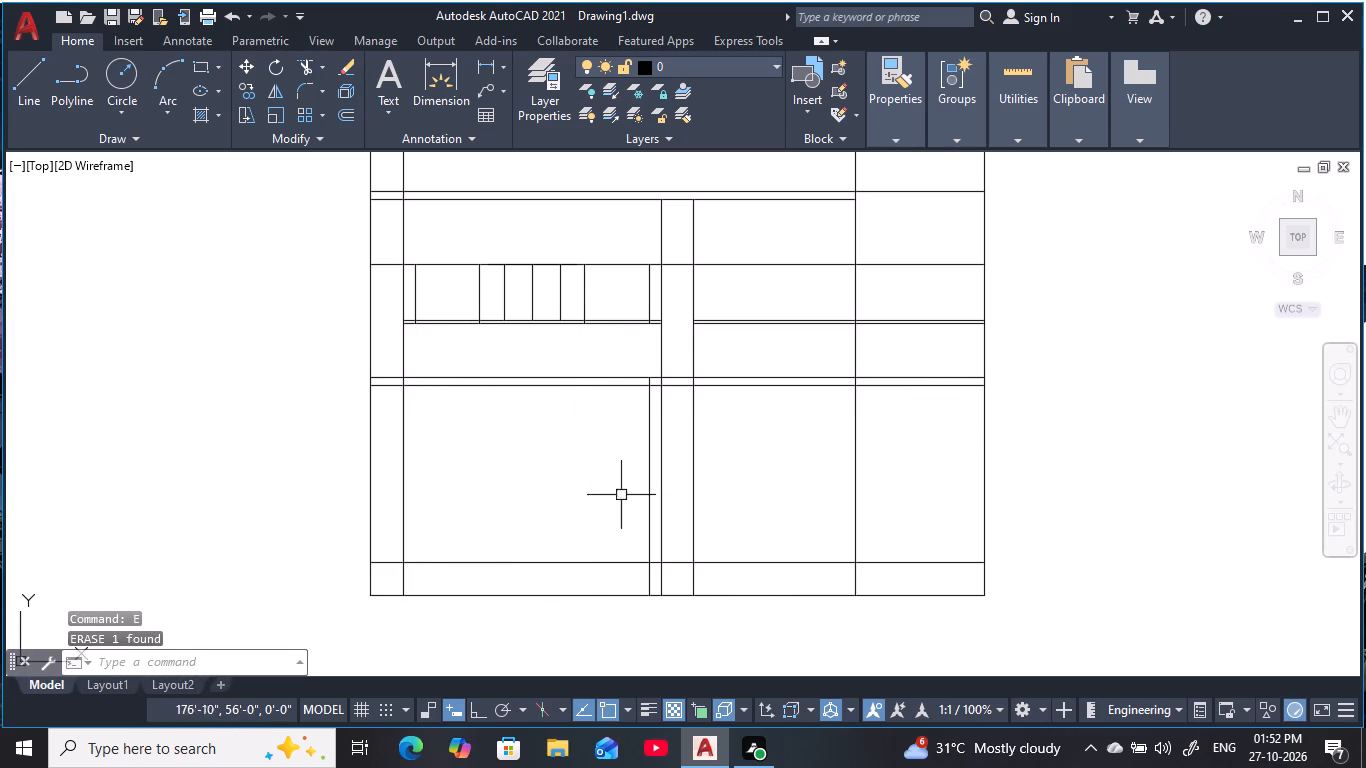
pyautogui.click(651, 499)
pyautogui.press('e')
pyautogui.press('space')
pyautogui.moveTo(544, 454); pyautogui.dragTo(546, 474, button='middle')
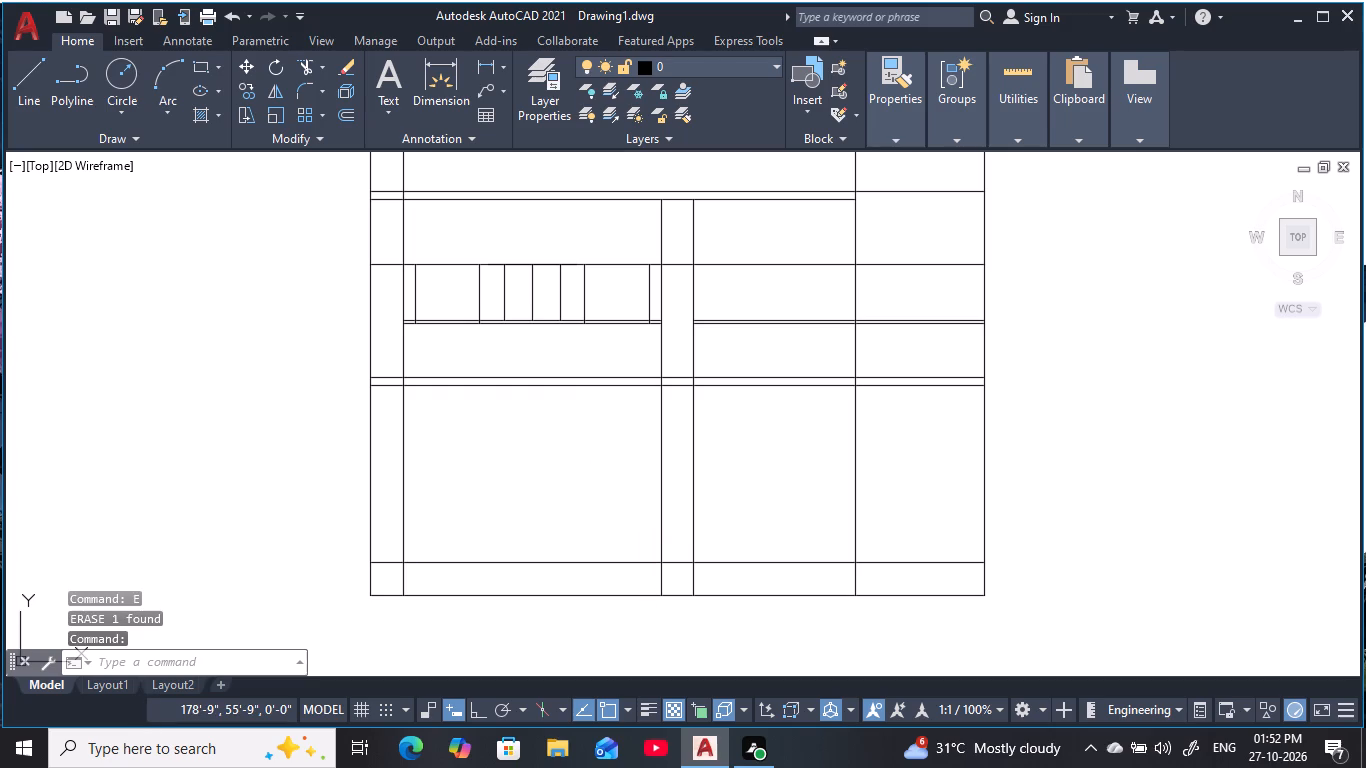
pyautogui.press('Escape')
pyautogui.press('Escape')
pyautogui.press('Escape')
pyautogui.press('Escape')
# Trim the 7' horizontal line between and beside the three upper-left openings, keeping only the openings' top edges in that bay.
pyautogui.moveTo(569, 408); pyautogui.dragTo(575, 456, button='middle')
pyautogui.press('Escape')
pyautogui.scroll(1, 570, 418)
pyautogui.moveTo(570, 418); pyautogui.dragTo(594, 462, button='middle')
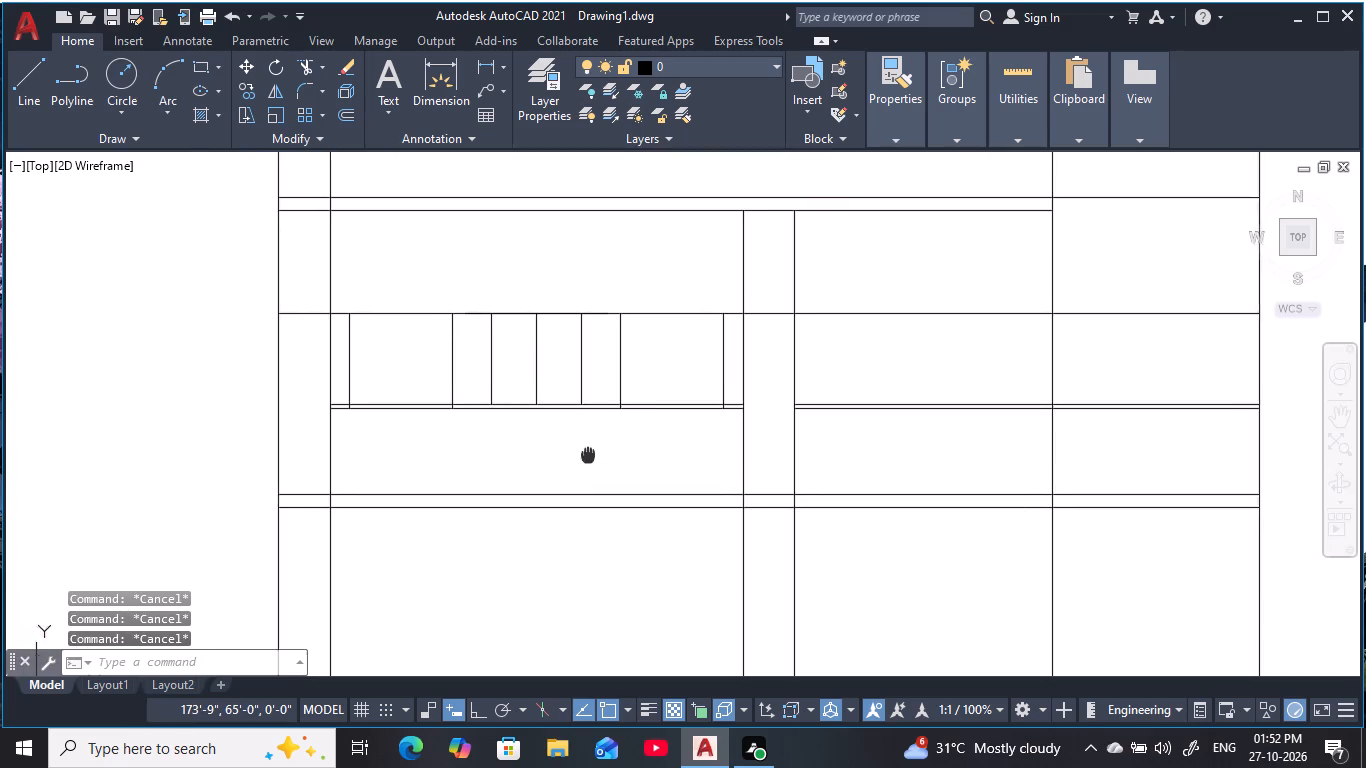
pyautogui.moveTo(594, 462); pyautogui.dragTo(600, 467, button='middle')
pyautogui.scroll(1, 600, 467)
pyautogui.moveTo(600, 467); pyautogui.dragTo(591, 493, button='middle')
pyautogui.press('Escape')
pyautogui.press('Escape')
pyautogui.press('Escape')
pyautogui.press('Escape')
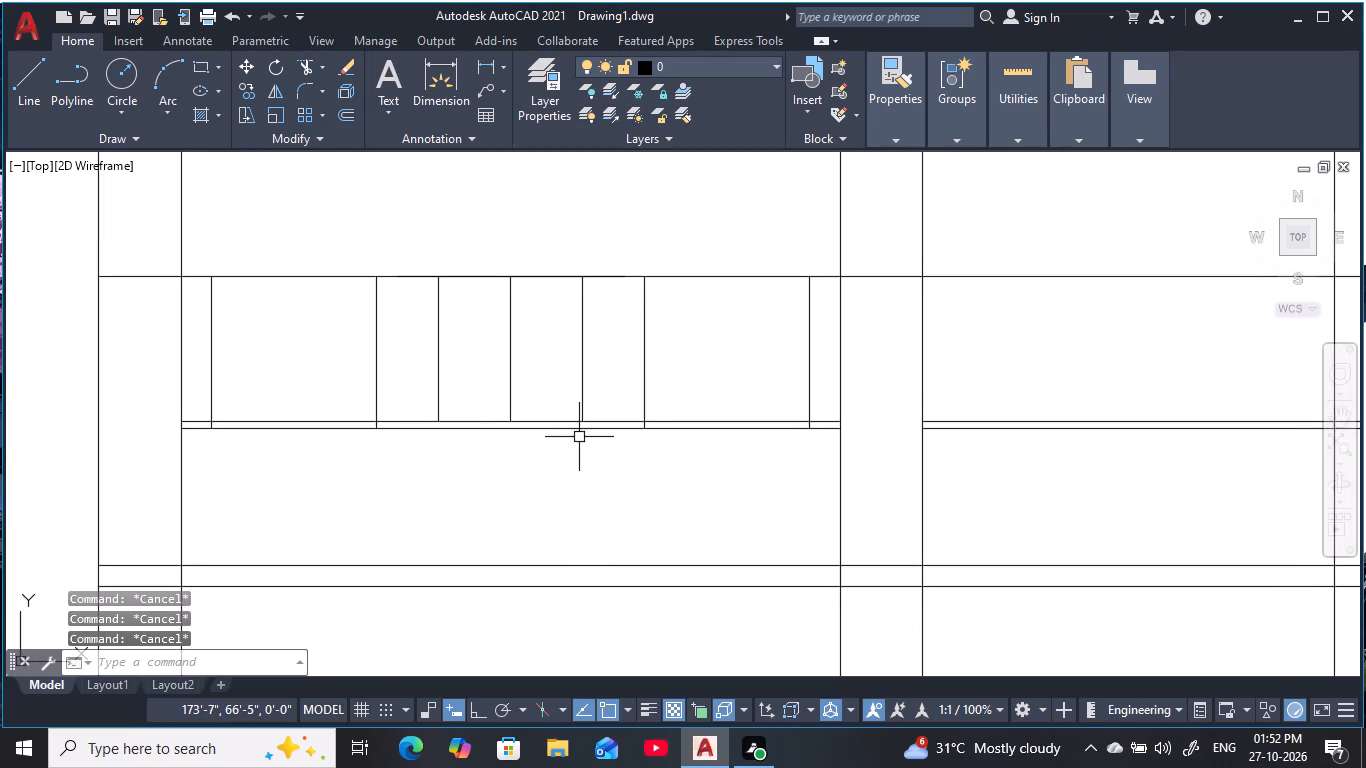
pyautogui.press('Escape')
pyautogui.press('Escape')
pyautogui.press('Escape')
pyautogui.press('Escape')
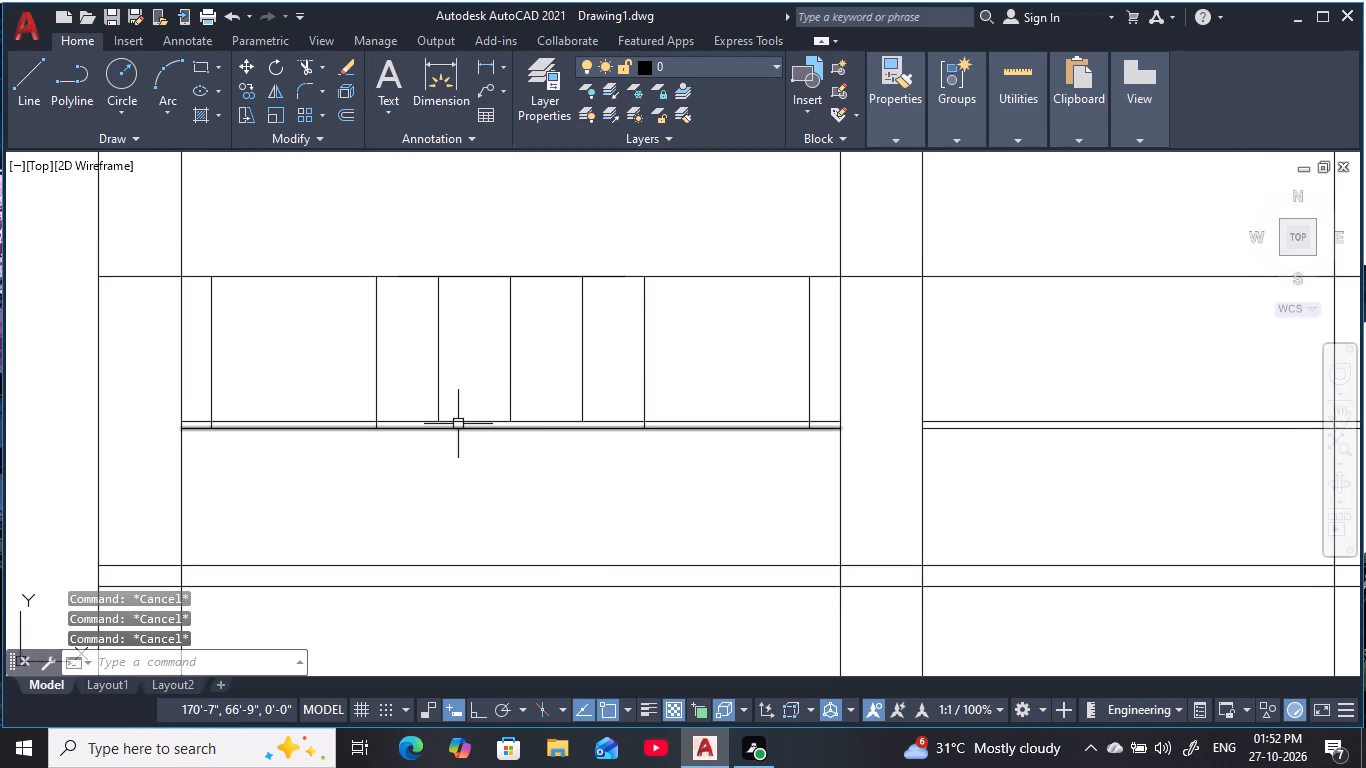
pyautogui.write('tr')
pyautogui.press('space')
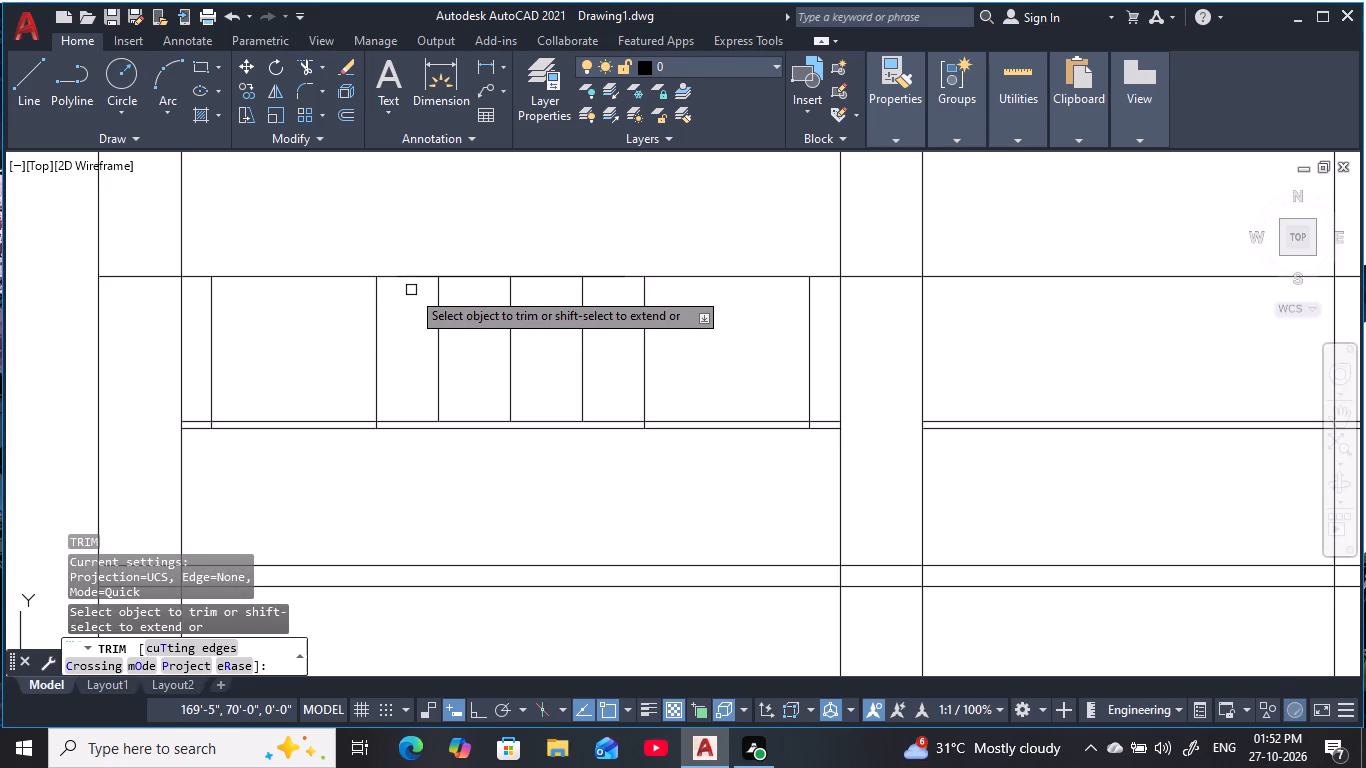
pyautogui.moveTo(411, 290); pyautogui.dragTo(411, 254)
pyautogui.moveTo(621, 303); pyautogui.dragTo(628, 267)
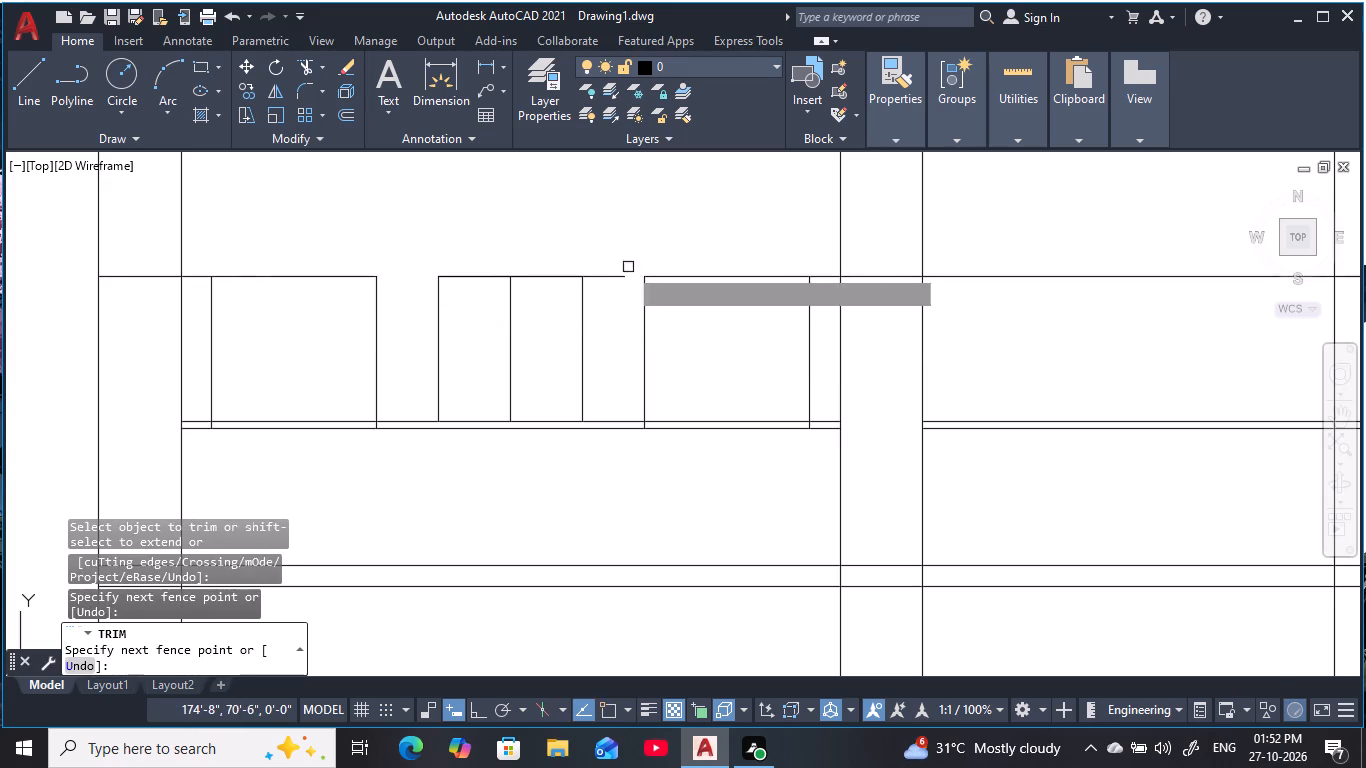
pyautogui.moveTo(822, 295); pyautogui.dragTo(822, 267)
pyautogui.moveTo(600, 298); pyautogui.dragTo(595, 262)
pyautogui.moveTo(194, 288); pyautogui.dragTo(194, 279)
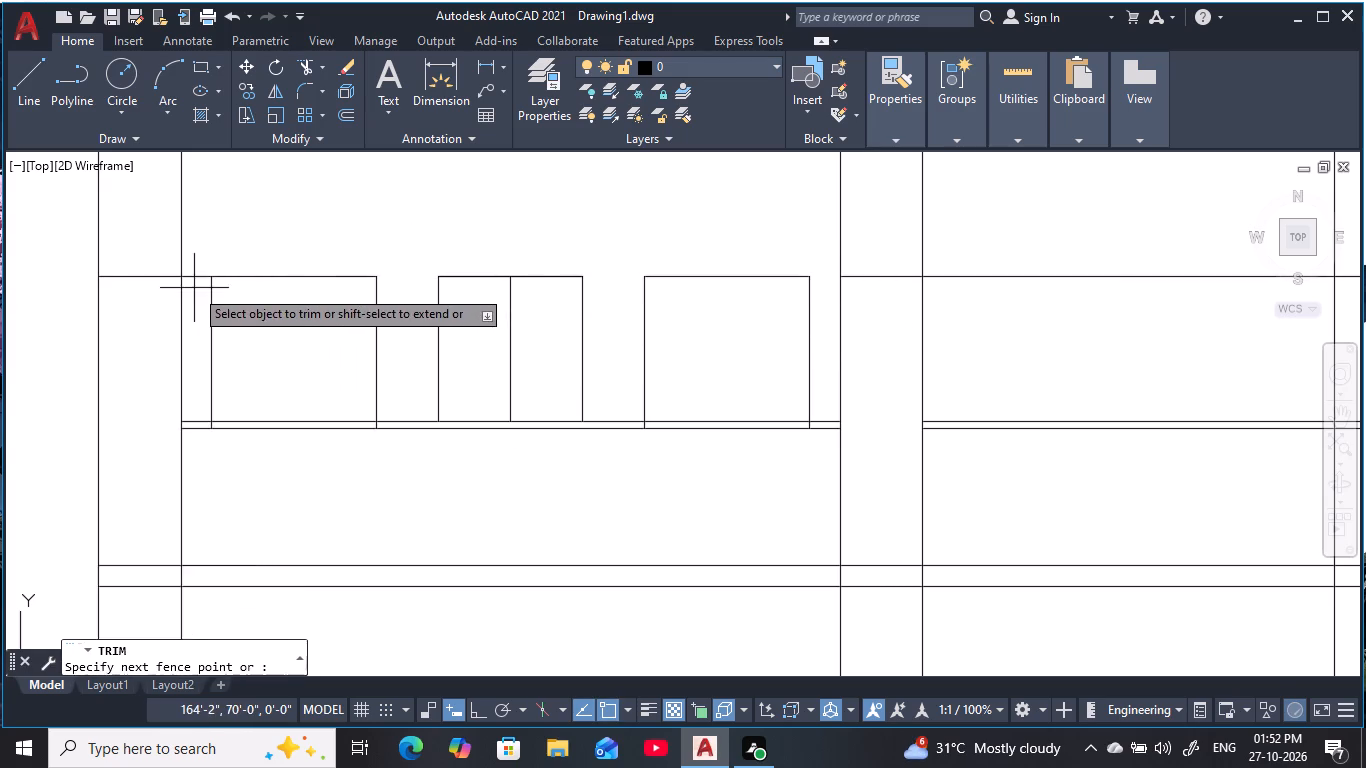
pyautogui.moveTo(194, 279); pyautogui.dragTo(204, 246)
pyautogui.moveTo(159, 298); pyautogui.dragTo(154, 245)
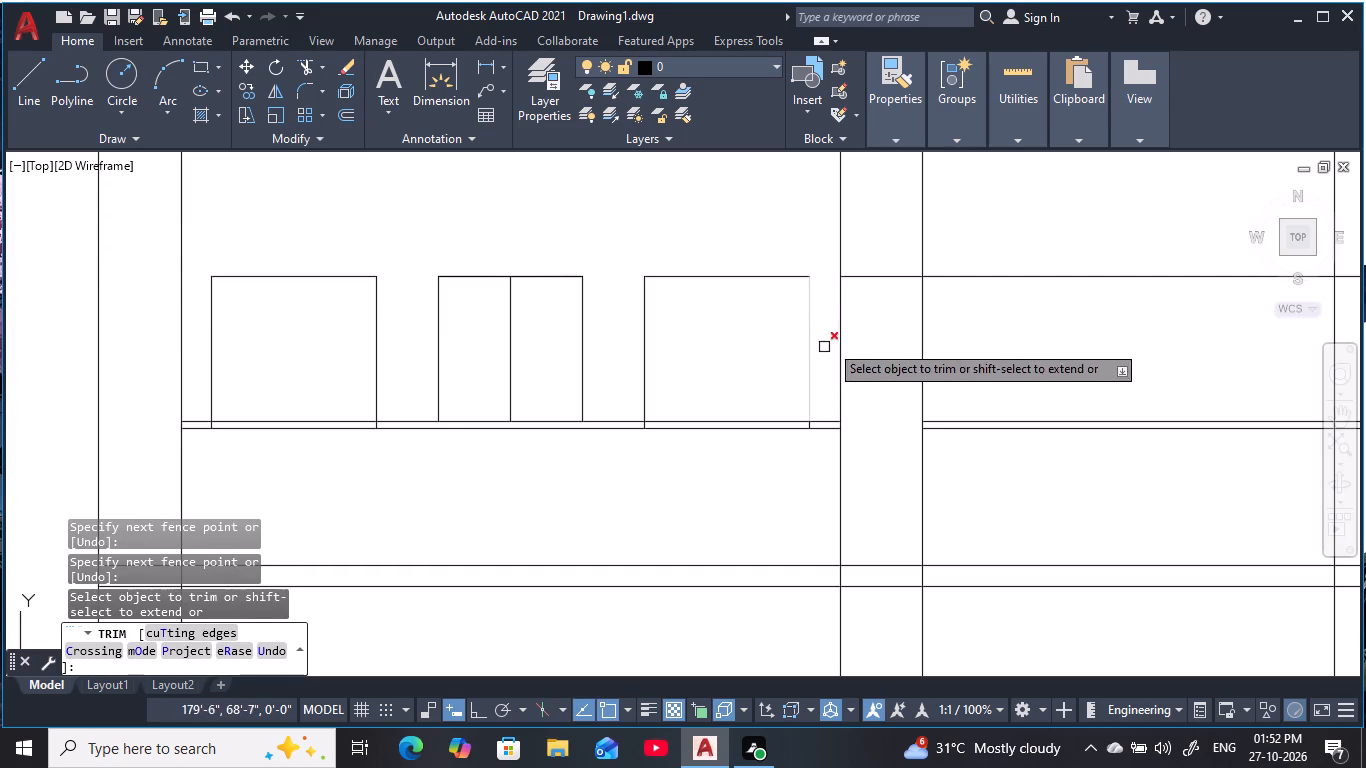
pyautogui.moveTo(844, 337); pyautogui.dragTo(559, 443, button='middle')
pyautogui.press('Escape')
# Erase the remaining part of the 7' horizontal line that runs across the bays right of the three openings.
pyautogui.scroll(-2, 786, 459)
pyautogui.moveTo(787, 459); pyautogui.dragTo(698, 462, button='middle')
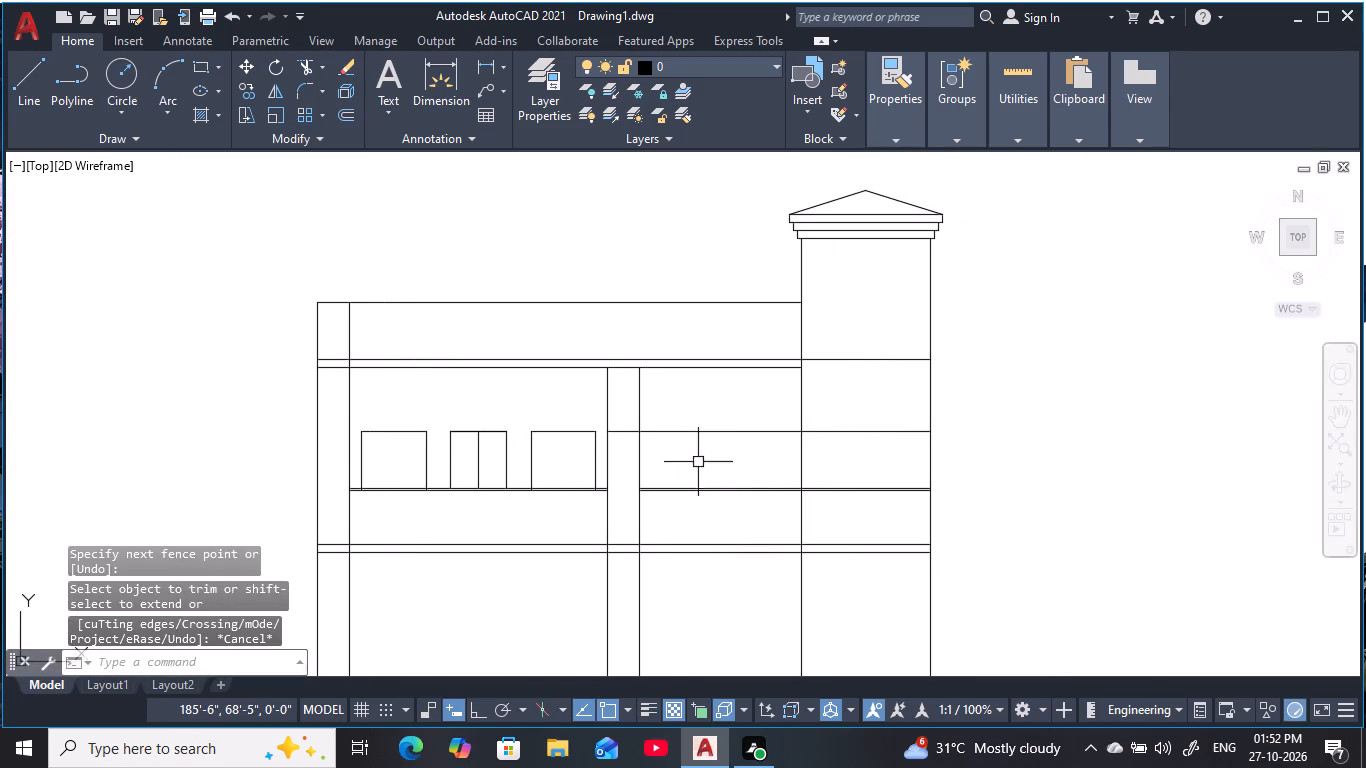
pyautogui.press('Escape')
pyautogui.press('Escape')
pyautogui.click(761, 460)
pyautogui.click(700, 378)
pyautogui.write('e')
pyautogui.press('space')
pyautogui.press('Escape')
pyautogui.press('Escape')
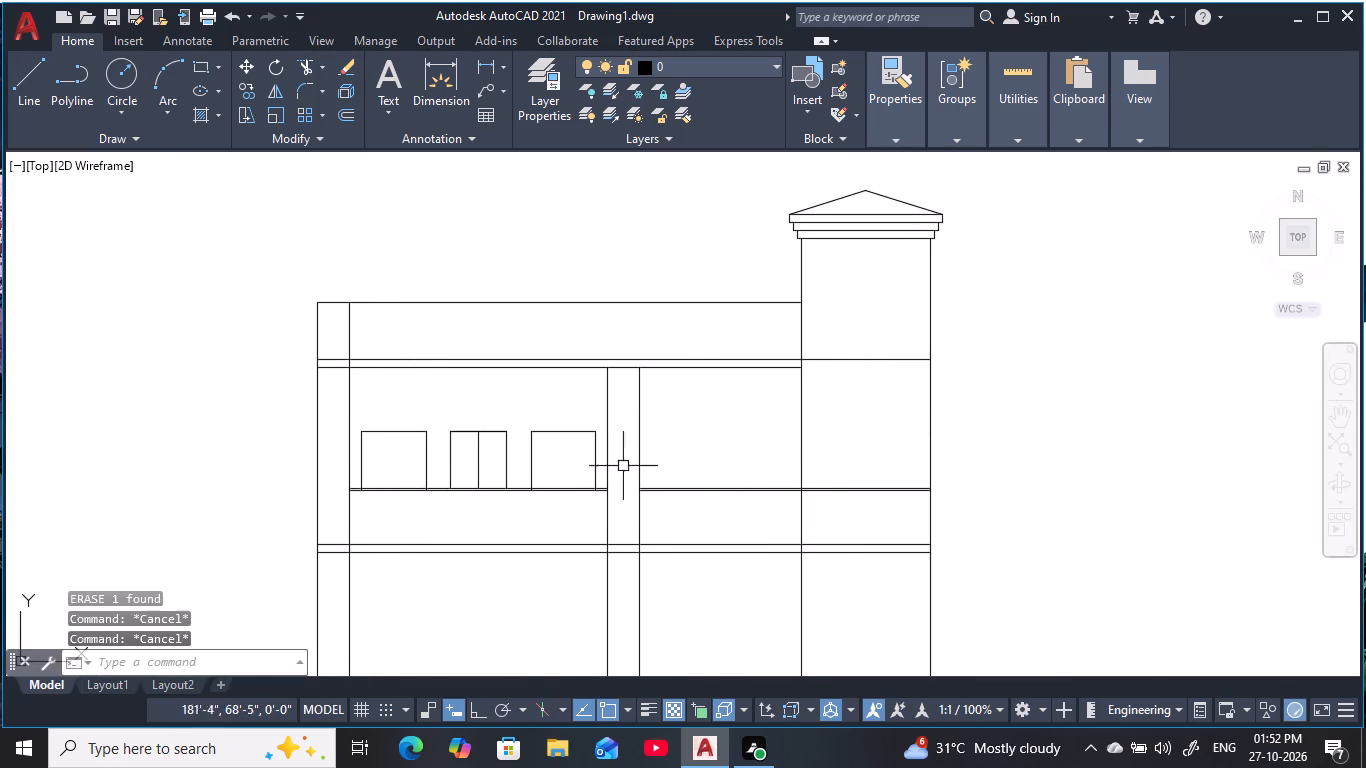
pyautogui.press('Escape')
# Offset the top and both side lines of the leftmost opening 4" inward.
pyautogui.scroll(1, 525, 472)
pyautogui.moveTo(525, 472); pyautogui.dragTo(580, 446, button='middle')
pyautogui.press('Escape')
pyautogui.press('Escape')
pyautogui.press('Escape')
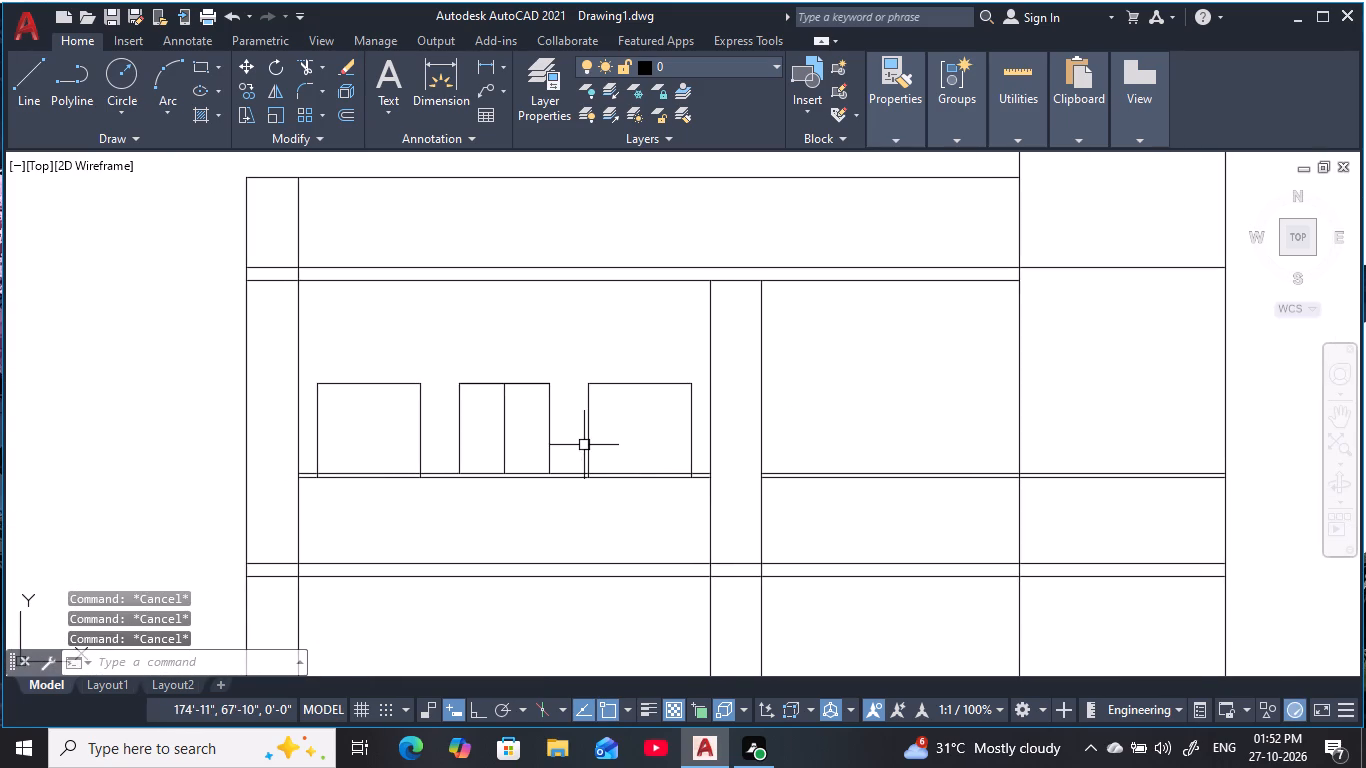
pyautogui.write('o 4')
pyautogui.press('space')
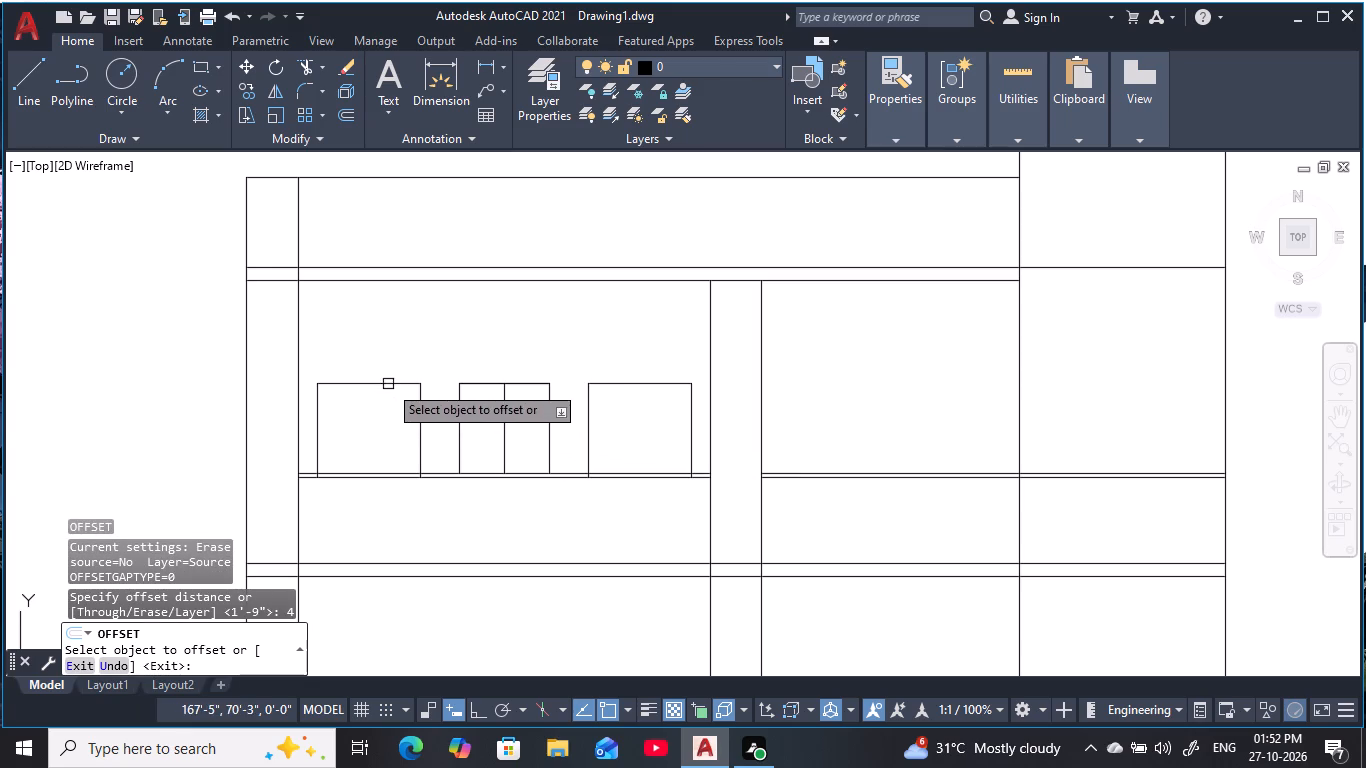
pyautogui.click(388, 384)
pyautogui.click(389, 413)
pyautogui.click(318, 416)
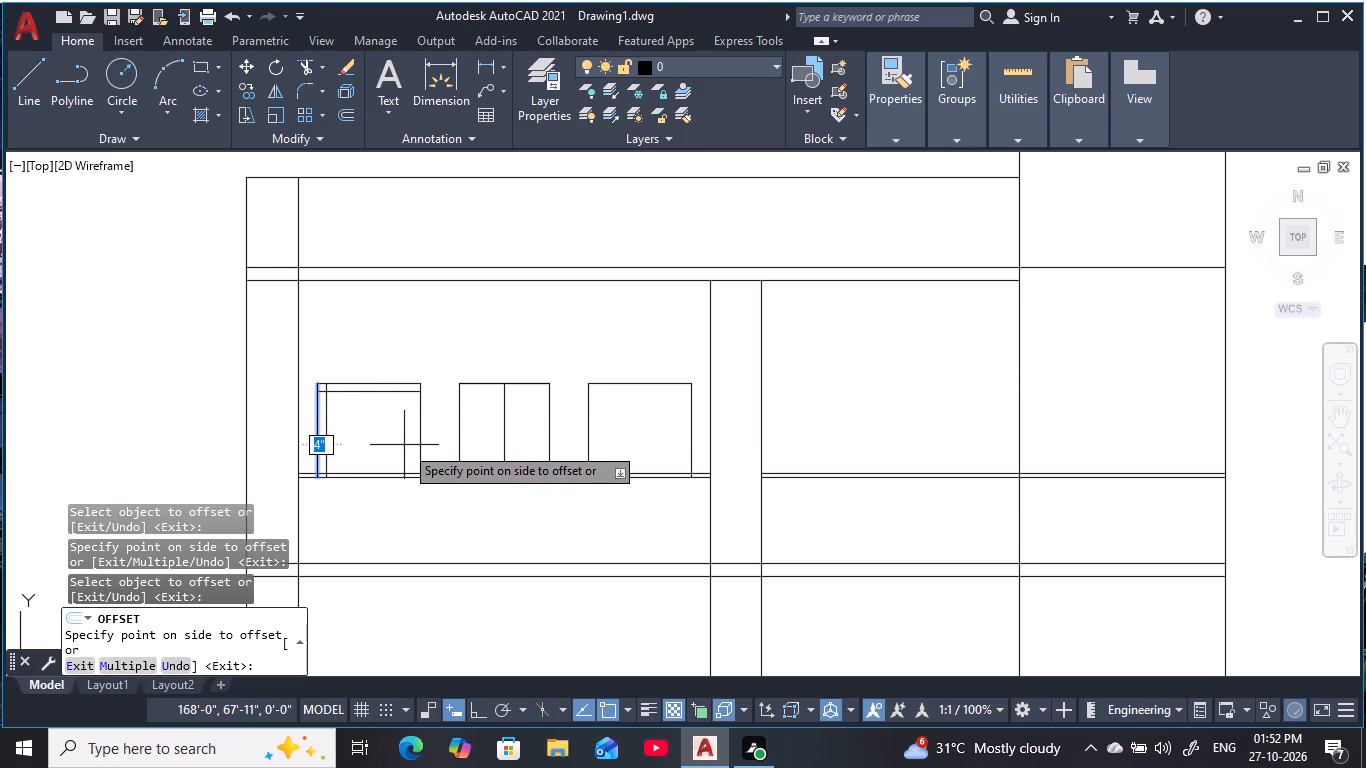
pyautogui.click(404, 445)
pyautogui.click(420, 439)
pyautogui.click(387, 432)
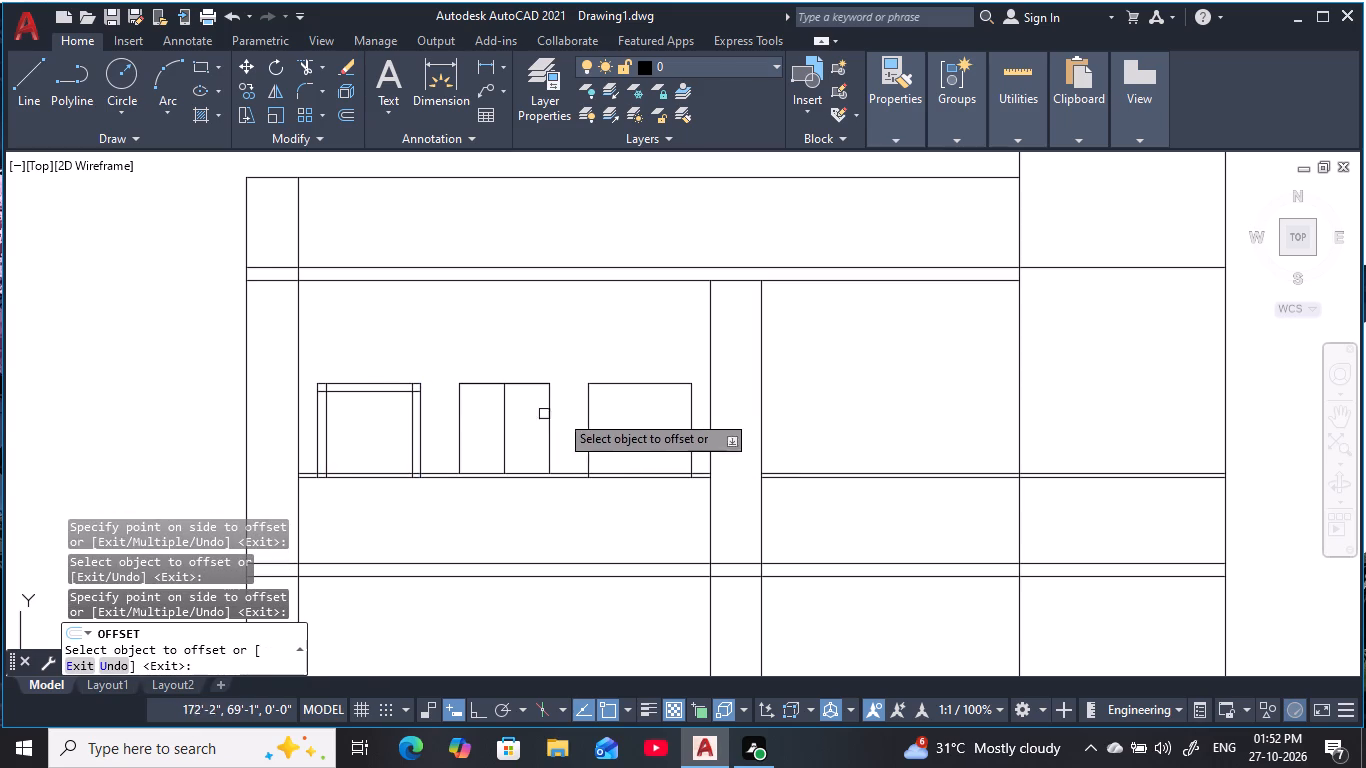
# Offset the top and both side lines of the middle opening 4" inward.
pyautogui.click(552, 416)
pyautogui.click(527, 429)
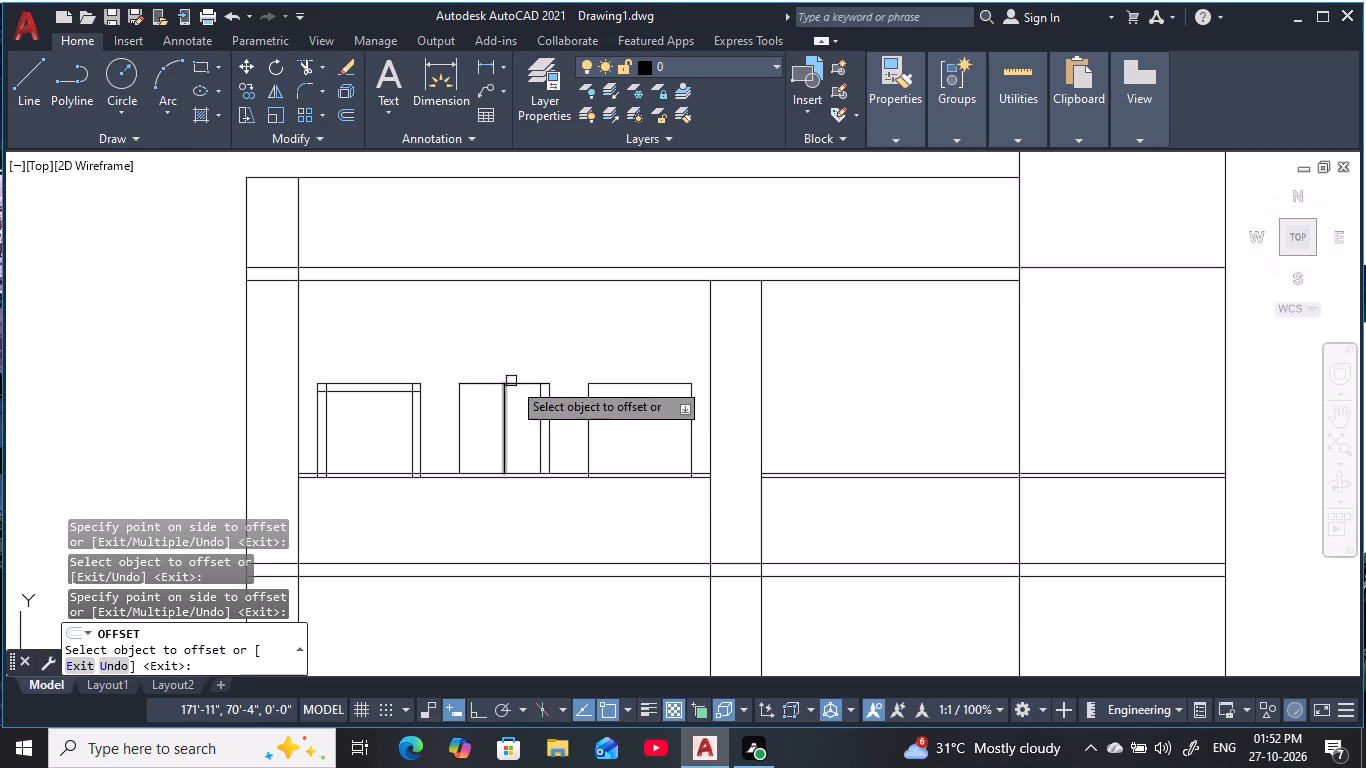
pyautogui.click(522, 381)
pyautogui.click(522, 424)
pyautogui.click(459, 423)
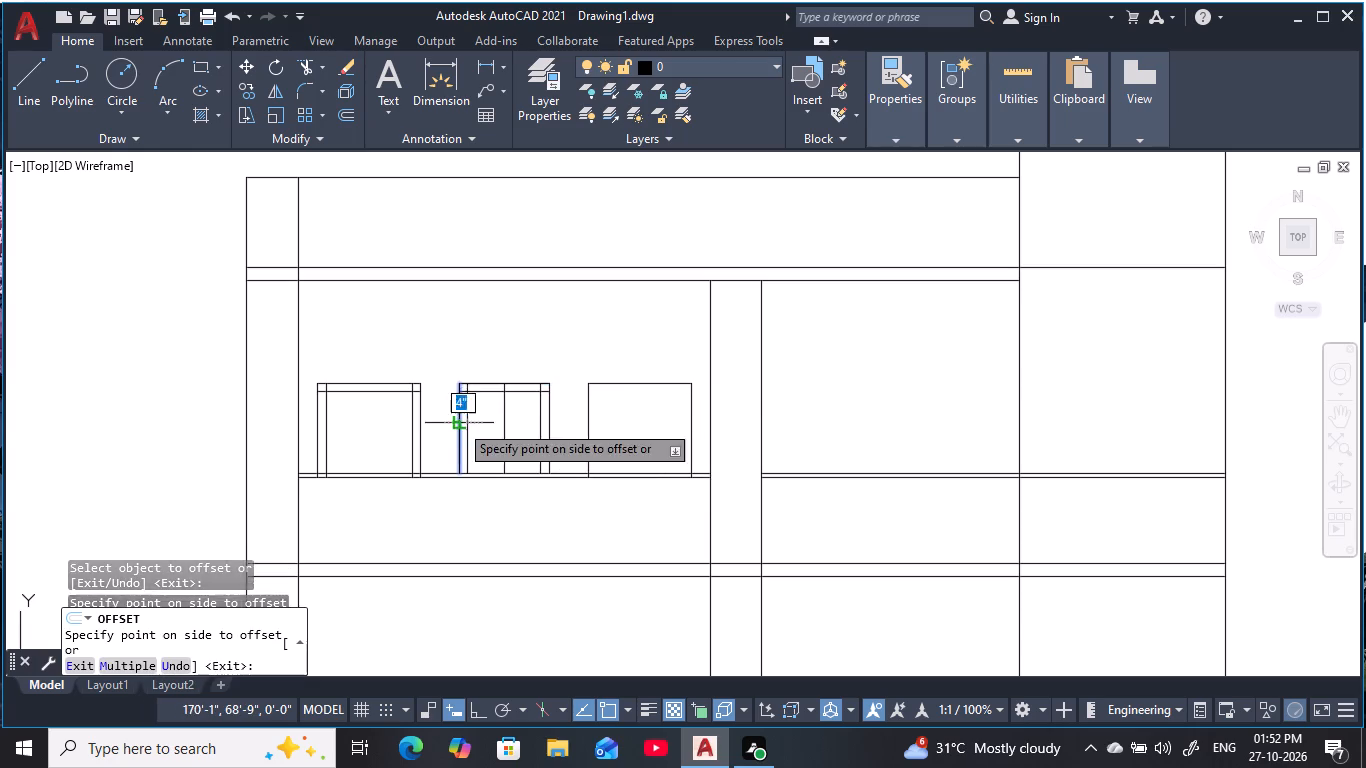
pyautogui.click(494, 430)
# Offset the top and both side lines of the third opening, beside the inner column, 4" inward.
pyautogui.click(626, 388)
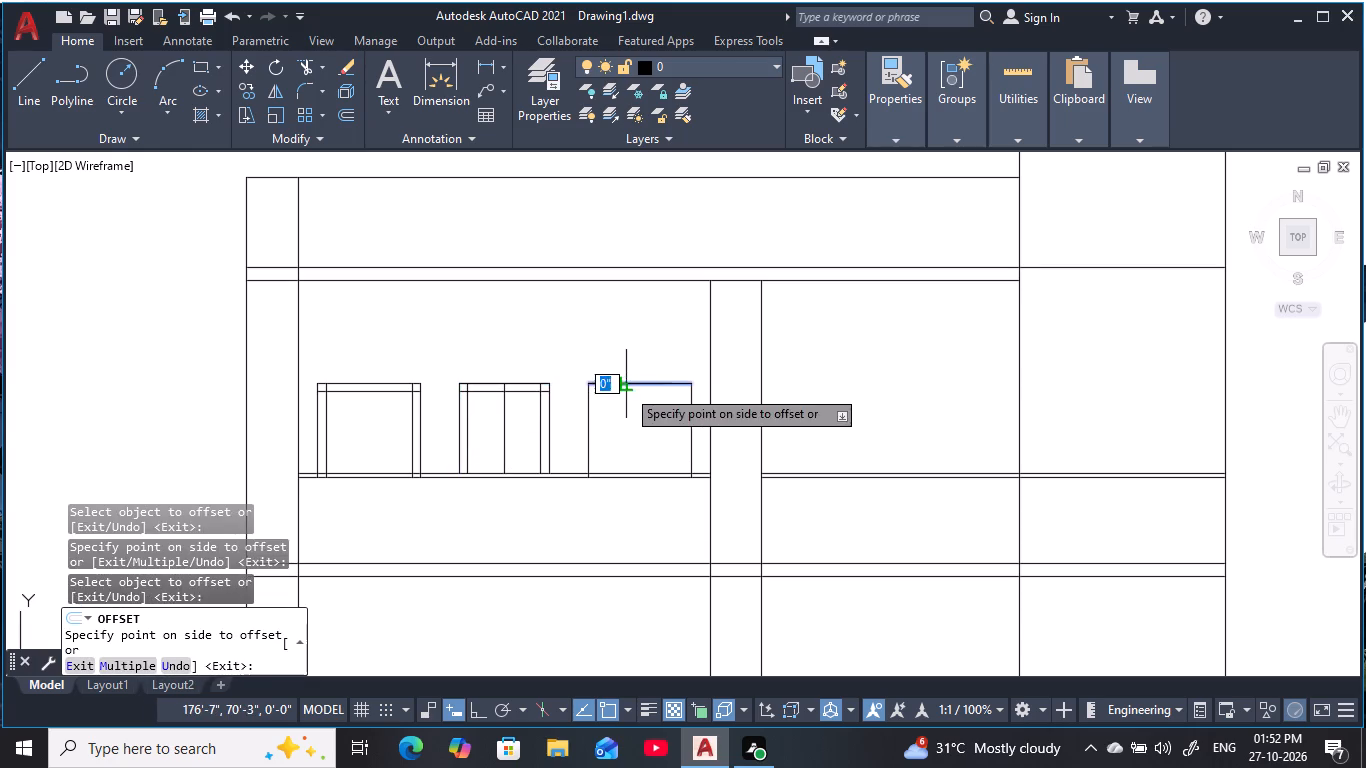
pyautogui.click(622, 423)
pyautogui.click(588, 434)
pyautogui.click(632, 439)
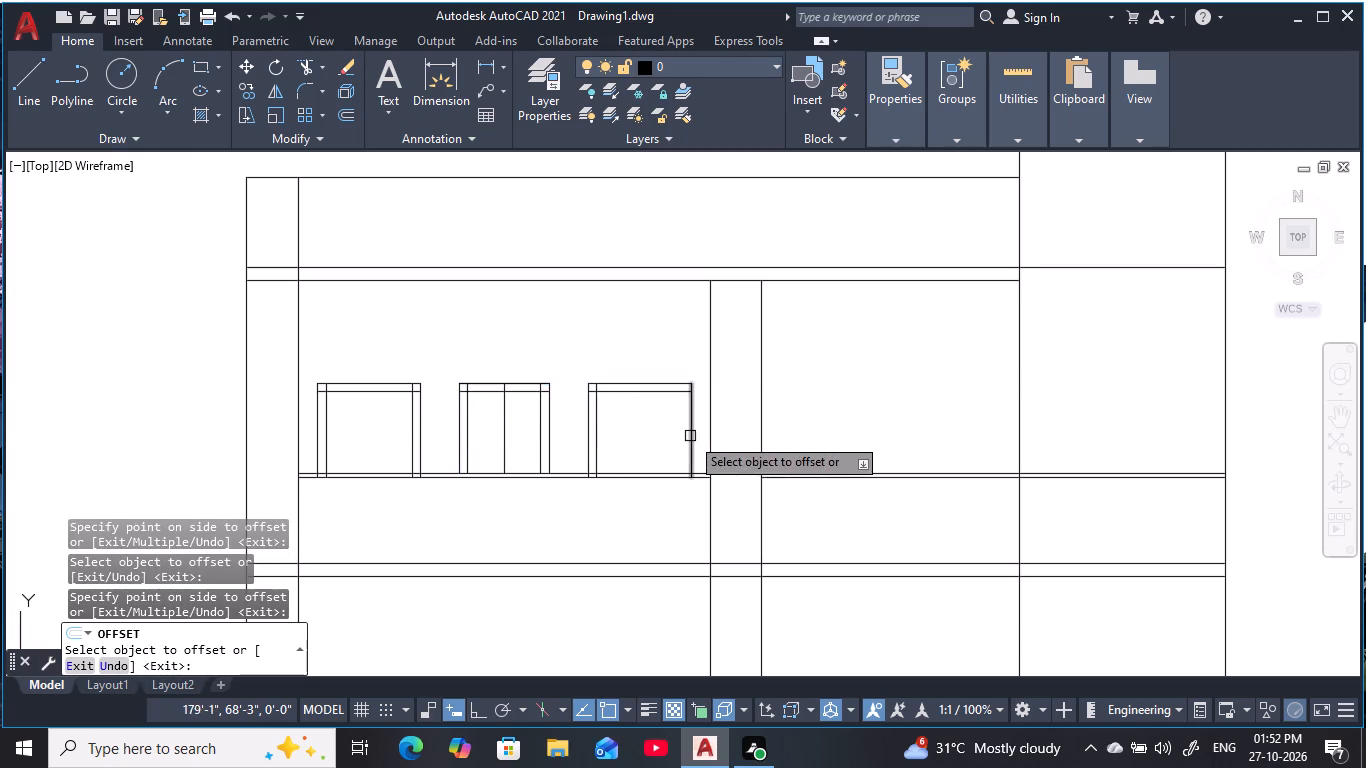
pyautogui.click(693, 436)
pyautogui.click(634, 439)
pyautogui.press('Escape')
pyautogui.press('Escape')
pyautogui.press('Escape')
pyautogui.press('Escape')
pyautogui.press('Escape')
pyautogui.press('Escape')
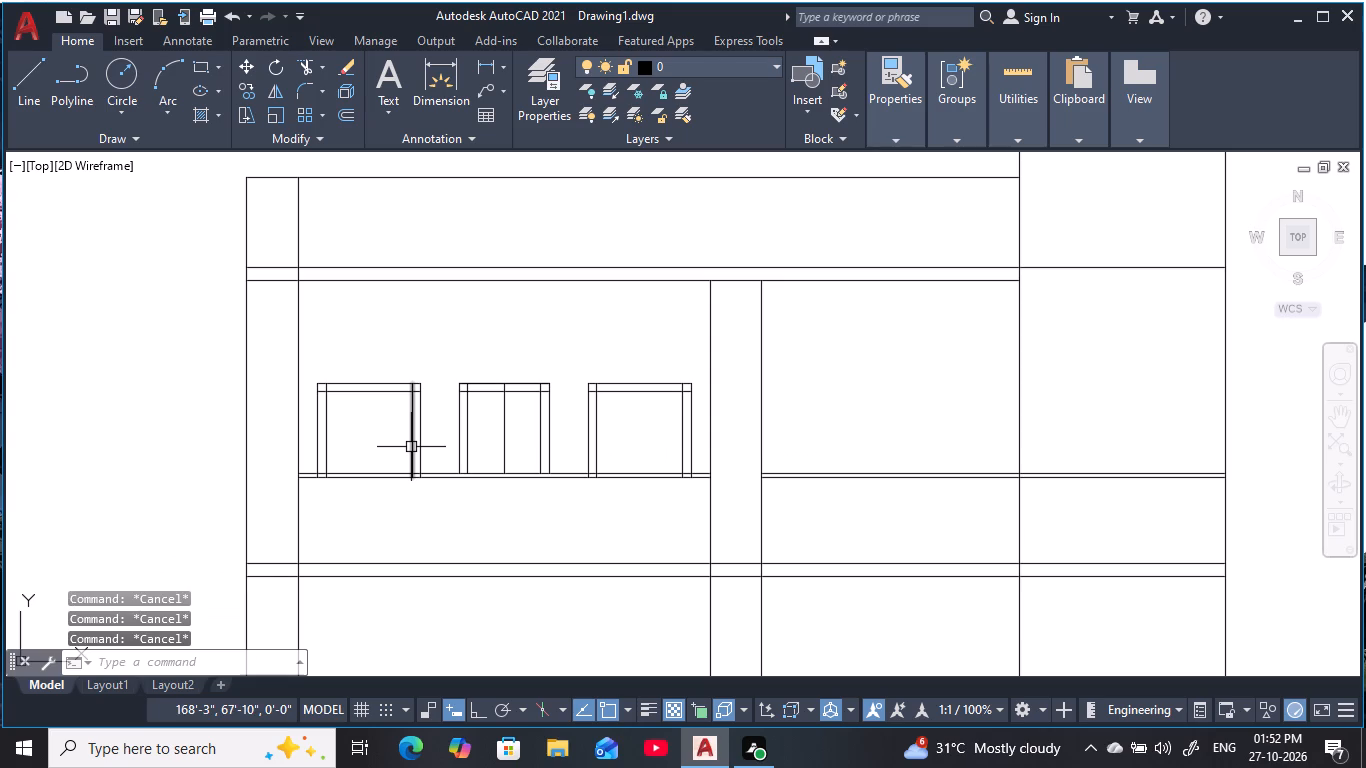
pyautogui.press('Escape')
pyautogui.press('Escape')
pyautogui.press('Escape')
# Trim the crossing line ends at both top corners of the leftmost opening's frame.
pyautogui.press('t')
pyautogui.write('r')
pyautogui.press('space')
pyautogui.scroll(2, 330, 398)
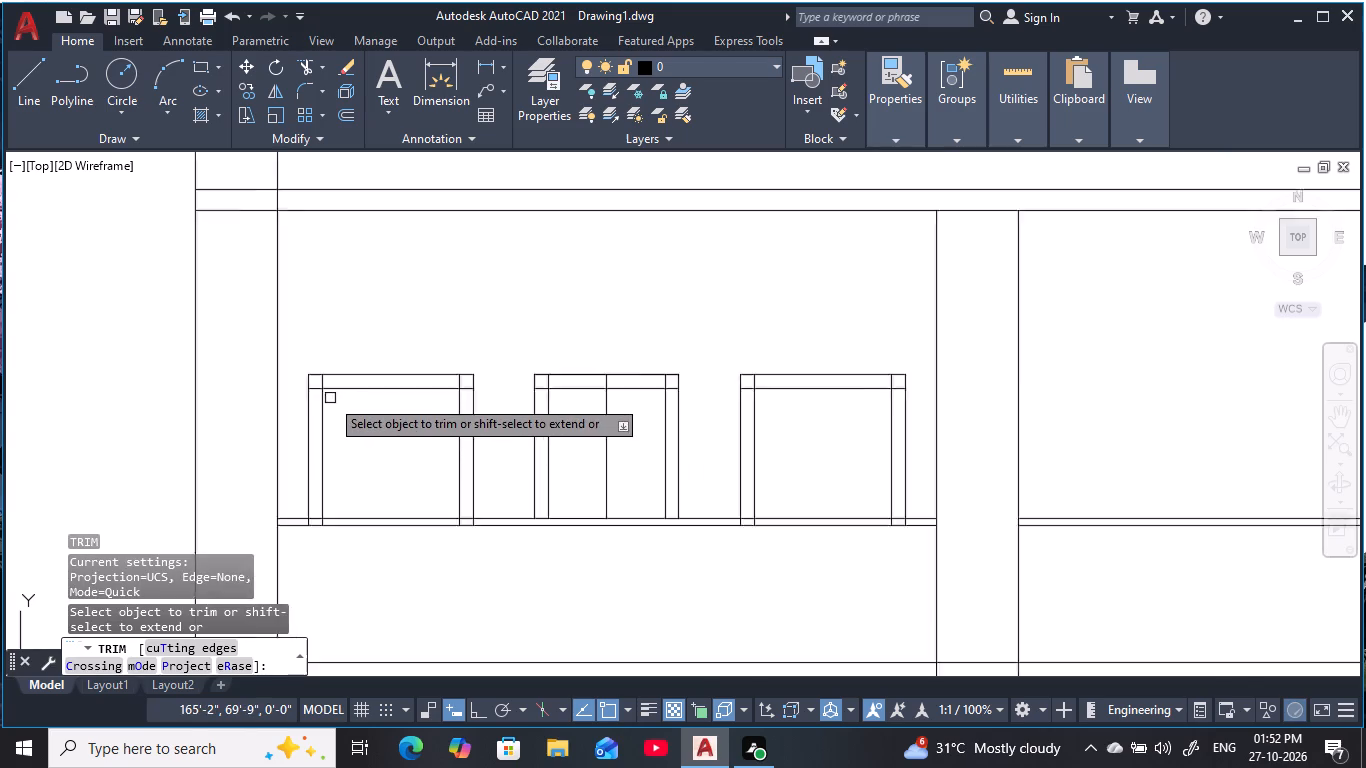
pyautogui.scroll(3, 330, 398)
pyautogui.moveTo(290, 315); pyautogui.dragTo(219, 352)
pyautogui.scroll(-3, 432, 343)
pyautogui.moveTo(553, 375); pyautogui.dragTo(424, 407, button='middle')
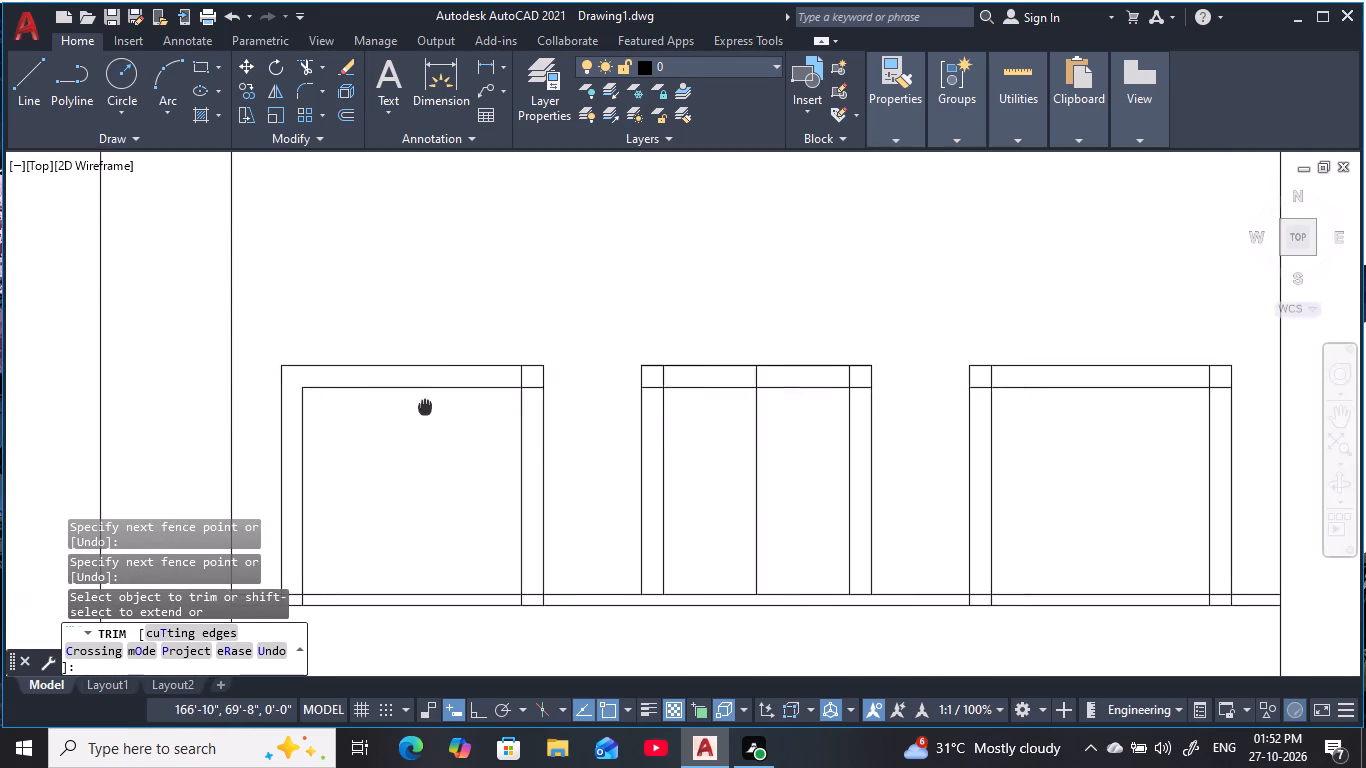
pyautogui.scroll(2, 526, 405)
pyautogui.moveTo(482, 337); pyautogui.dragTo(530, 396)
pyautogui.scroll(-2, 777, 412)
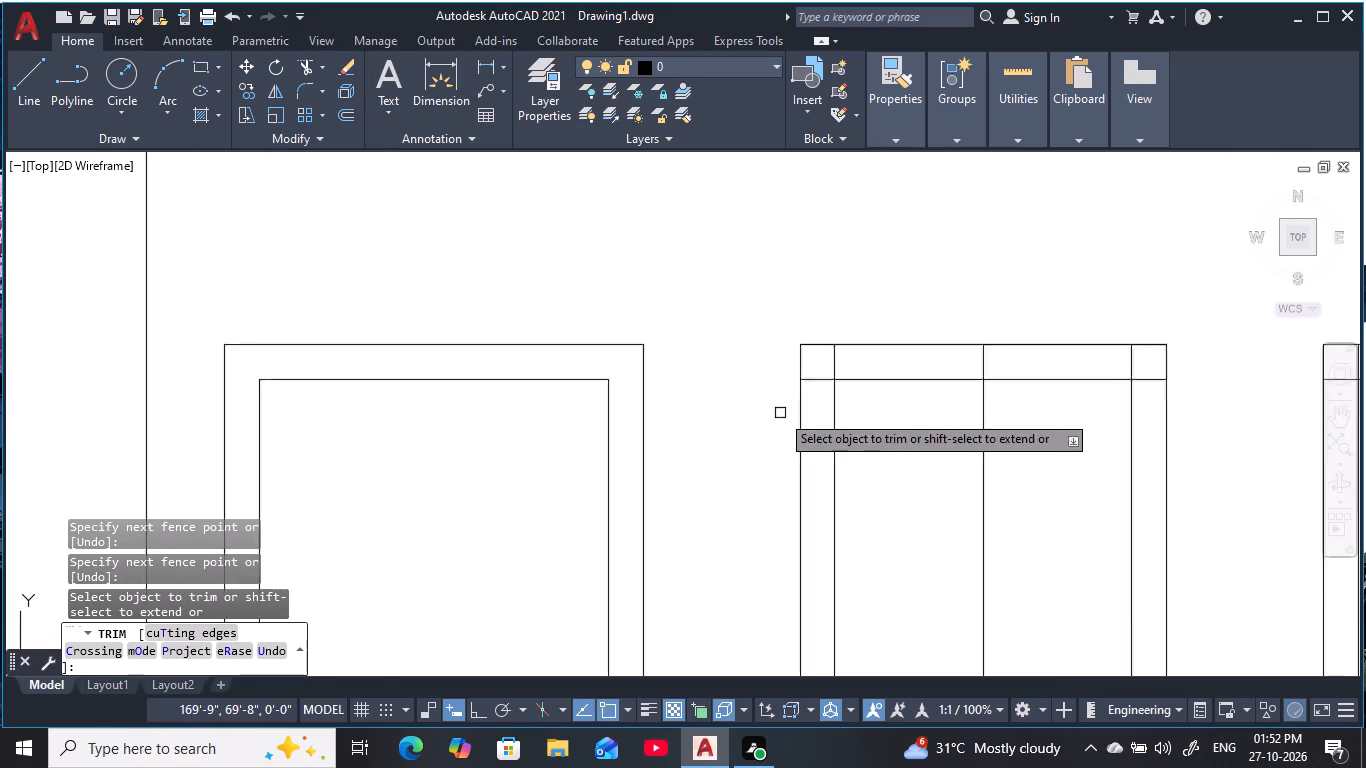
# Trim the middle opening's crossing line ends at both top frame corners and the centre vertical's part within the top frame.
pyautogui.moveTo(780, 413); pyautogui.dragTo(679, 437, button='middle')
pyautogui.scroll(3, 745, 416)
pyautogui.moveTo(622, 391); pyautogui.dragTo(575, 441)
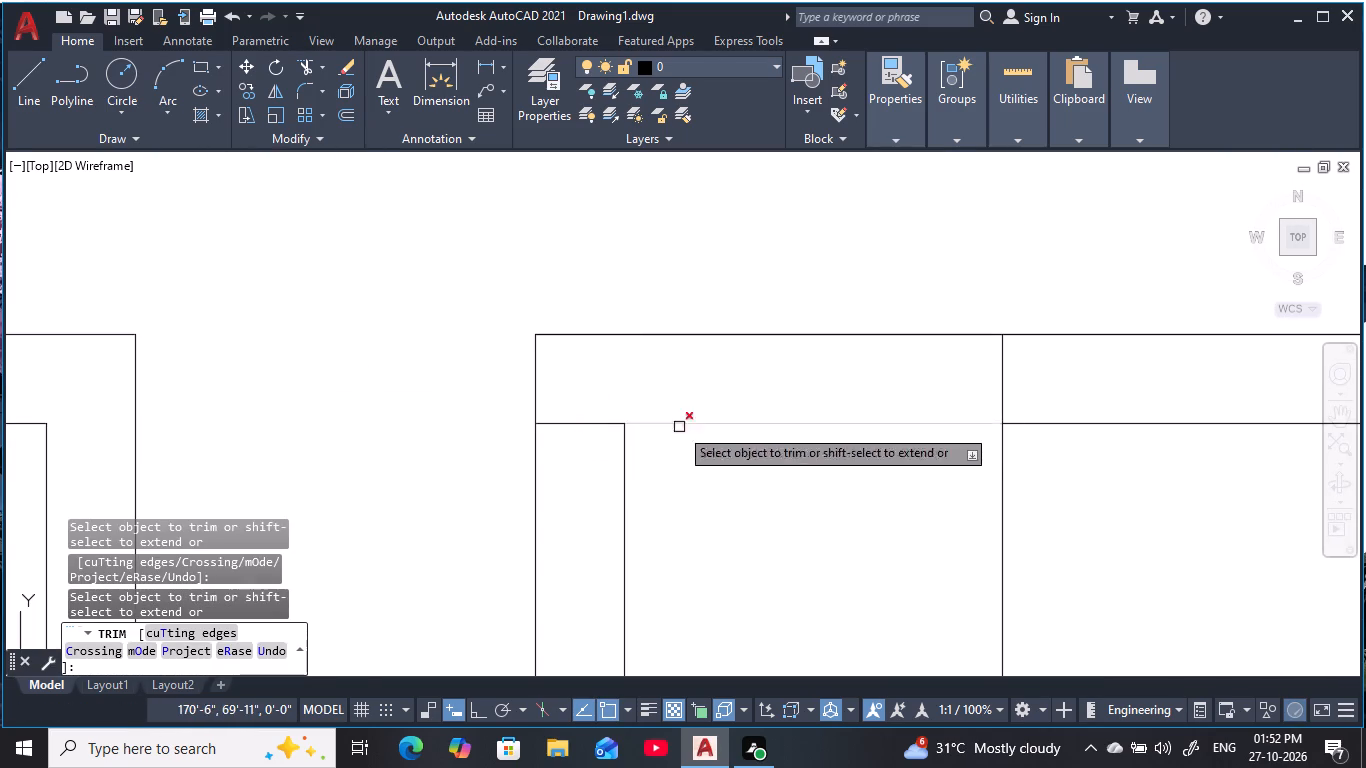
pyautogui.moveTo(578, 394); pyautogui.dragTo(575, 445)
pyautogui.scroll(-1, 777, 452)
pyautogui.moveTo(777, 452); pyautogui.dragTo(532, 427, button='middle')
pyautogui.scroll(-2, 536, 429)
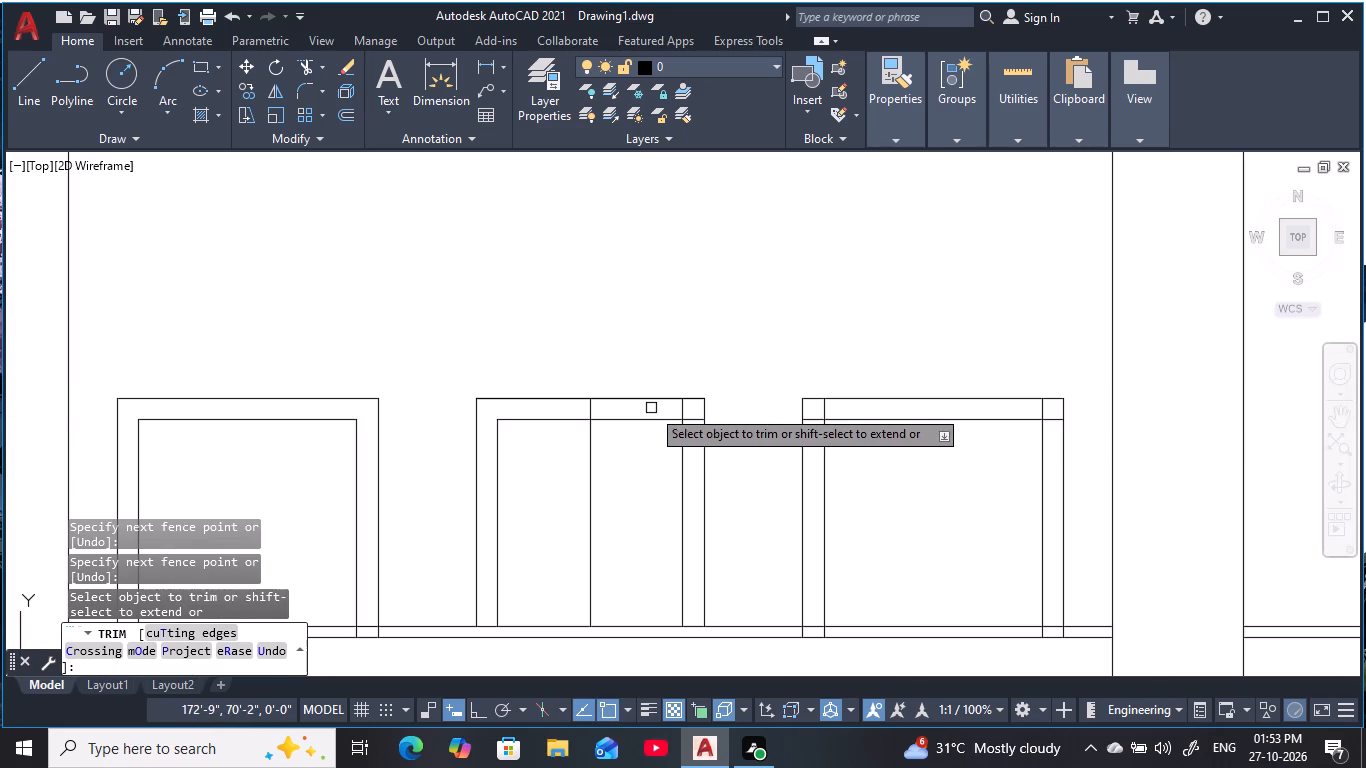
pyautogui.scroll(2, 717, 419)
pyautogui.moveTo(609, 398); pyautogui.dragTo(652, 445)
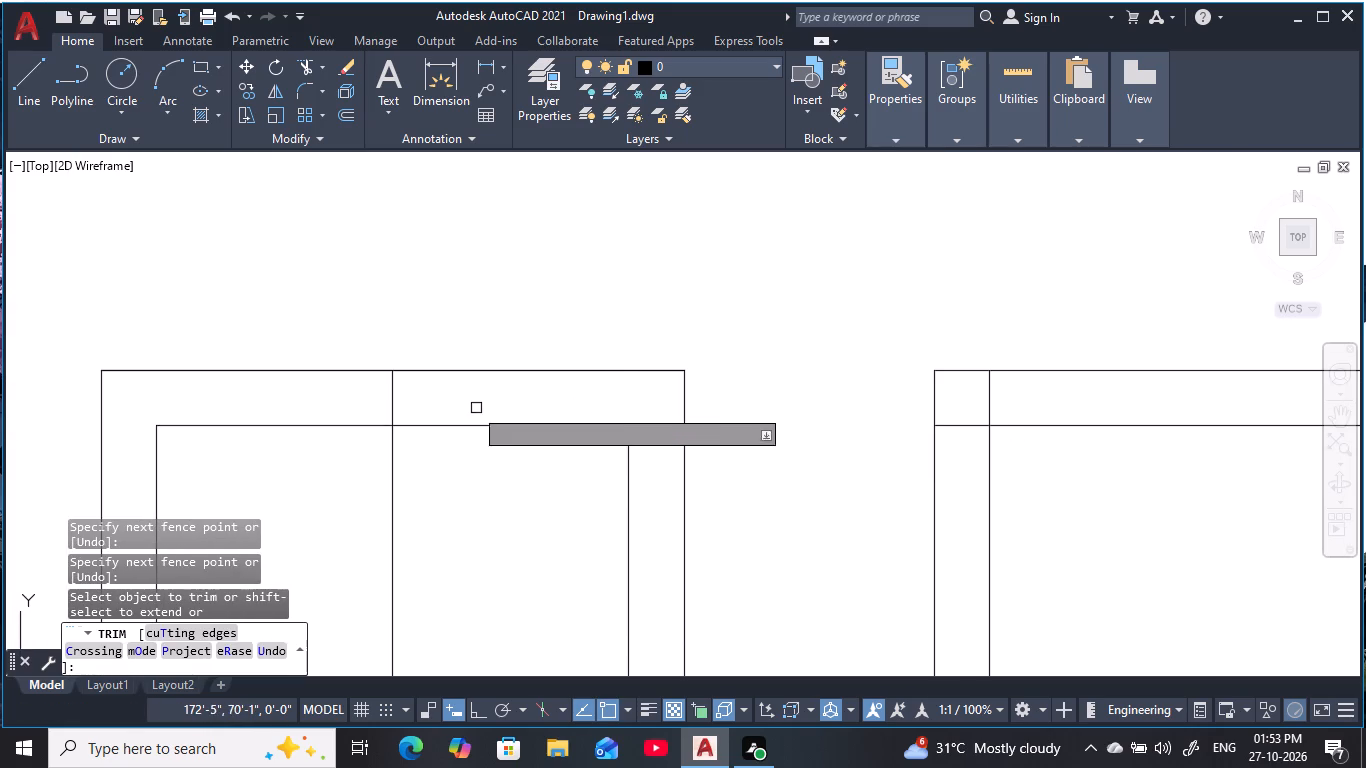
pyautogui.moveTo(449, 406); pyautogui.dragTo(368, 405)
# Trim the crossing line ends at both top corners of the third opening's frame.
pyautogui.scroll(-2, 694, 415)
pyautogui.moveTo(843, 442); pyautogui.dragTo(705, 456, button='middle')
pyautogui.scroll(3, 727, 447)
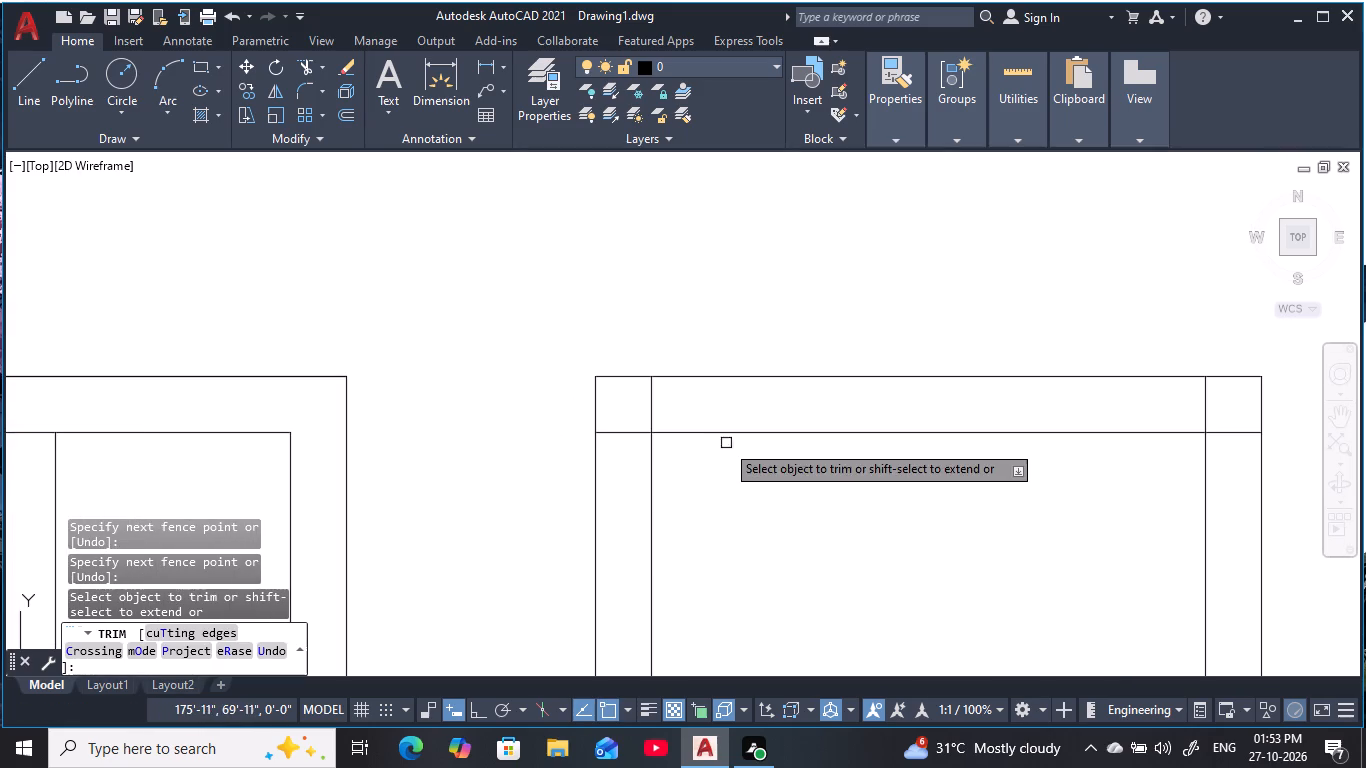
pyautogui.moveTo(666, 407); pyautogui.dragTo(628, 439)
pyautogui.moveTo(1013, 512); pyautogui.dragTo(701, 516, button='middle')
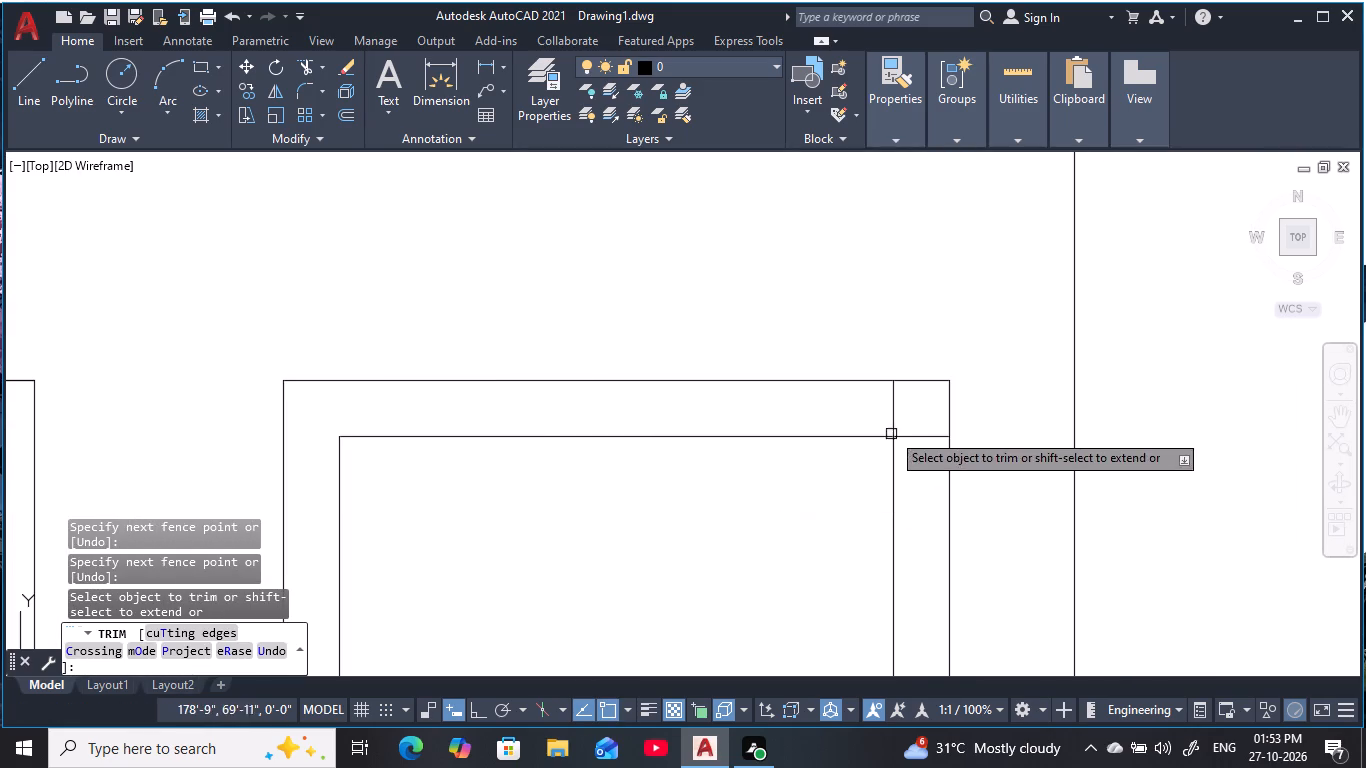
pyautogui.moveTo(882, 411); pyautogui.dragTo(915, 456)
pyautogui.scroll(-2, 793, 504)
pyautogui.moveTo(793, 505); pyautogui.dragTo(954, 353, button='middle')
pyautogui.scroll(-1, 970, 332)
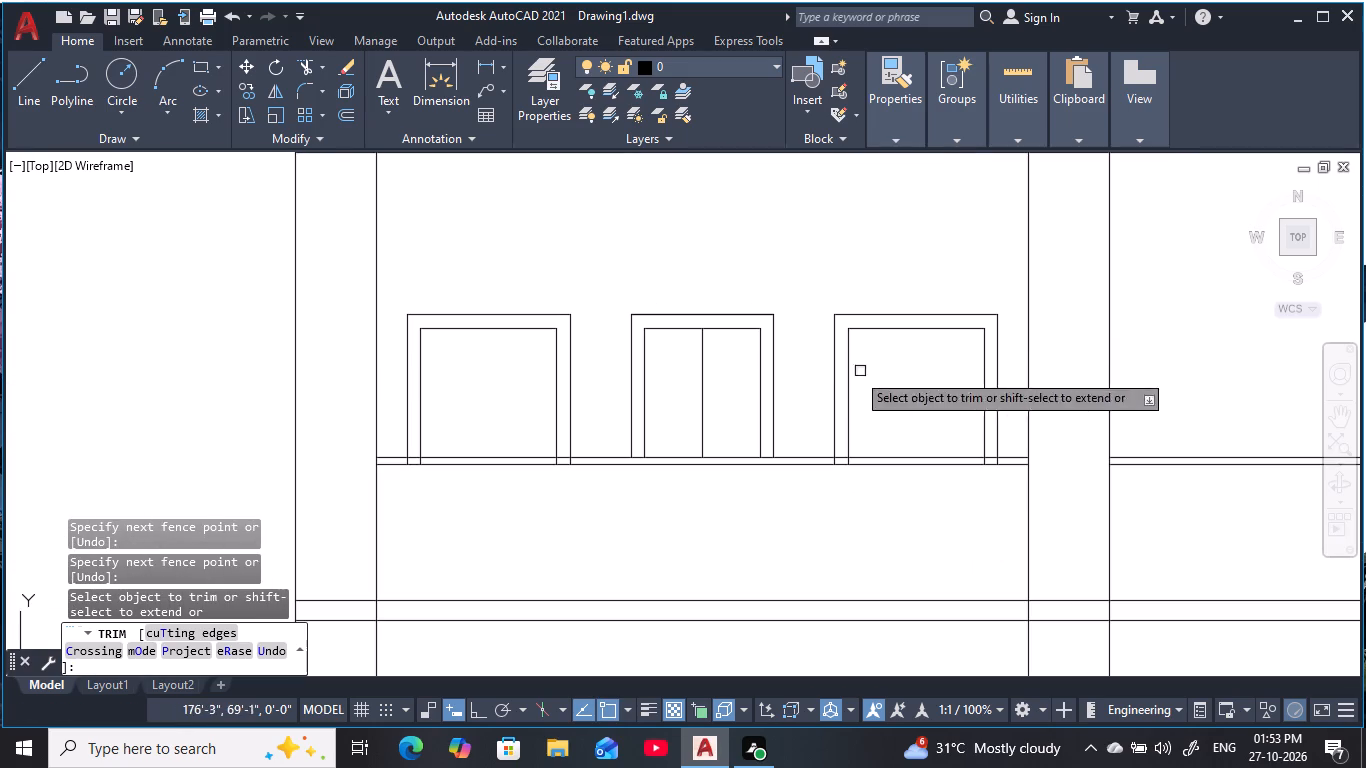
pyautogui.press('Escape')
pyautogui.press('Escape')
pyautogui.press('Escape')
pyautogui.press('Escape')
pyautogui.press('Escape')
pyautogui.press('Escape')
pyautogui.press('Escape')
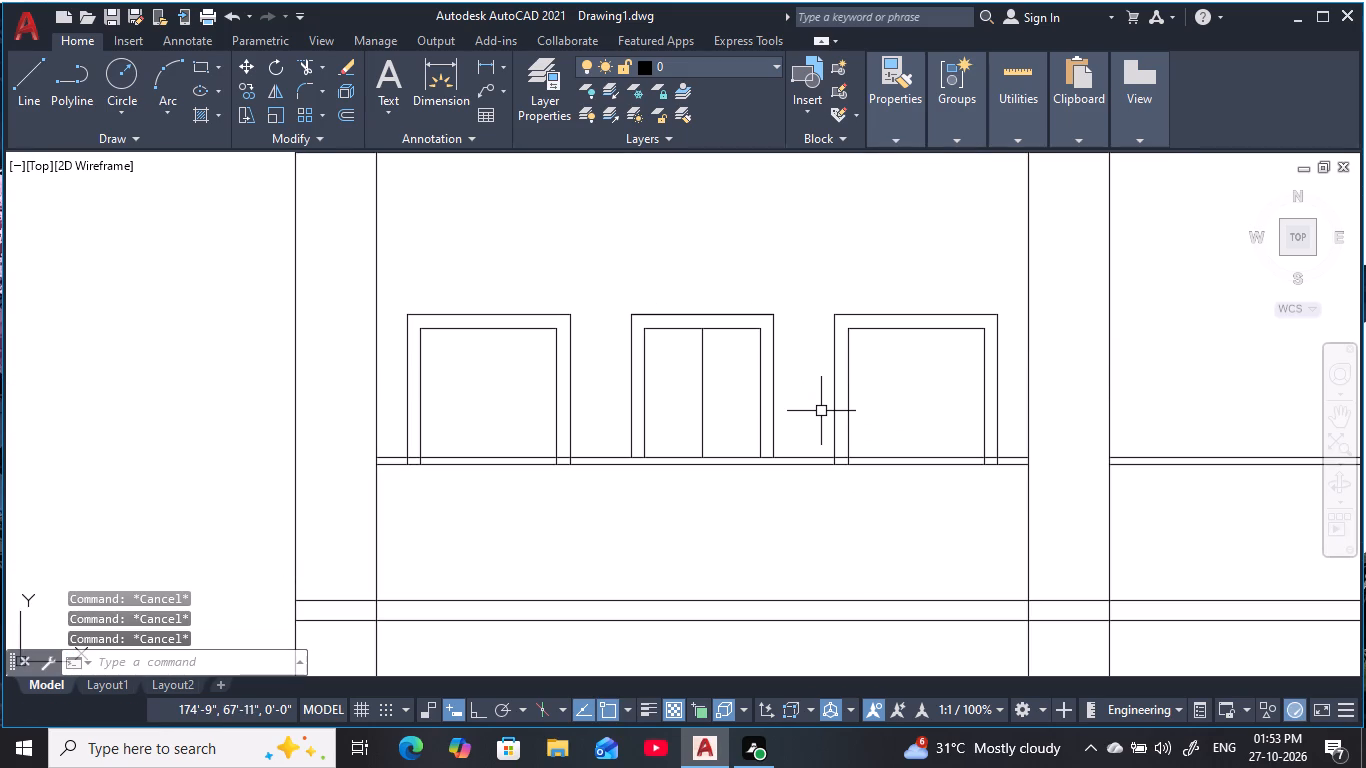
# Draw a vertical centre line in the leftmost opening from the inner top edge's midpoint down to the sill line.
pyautogui.write('l')
pyautogui.press('space')
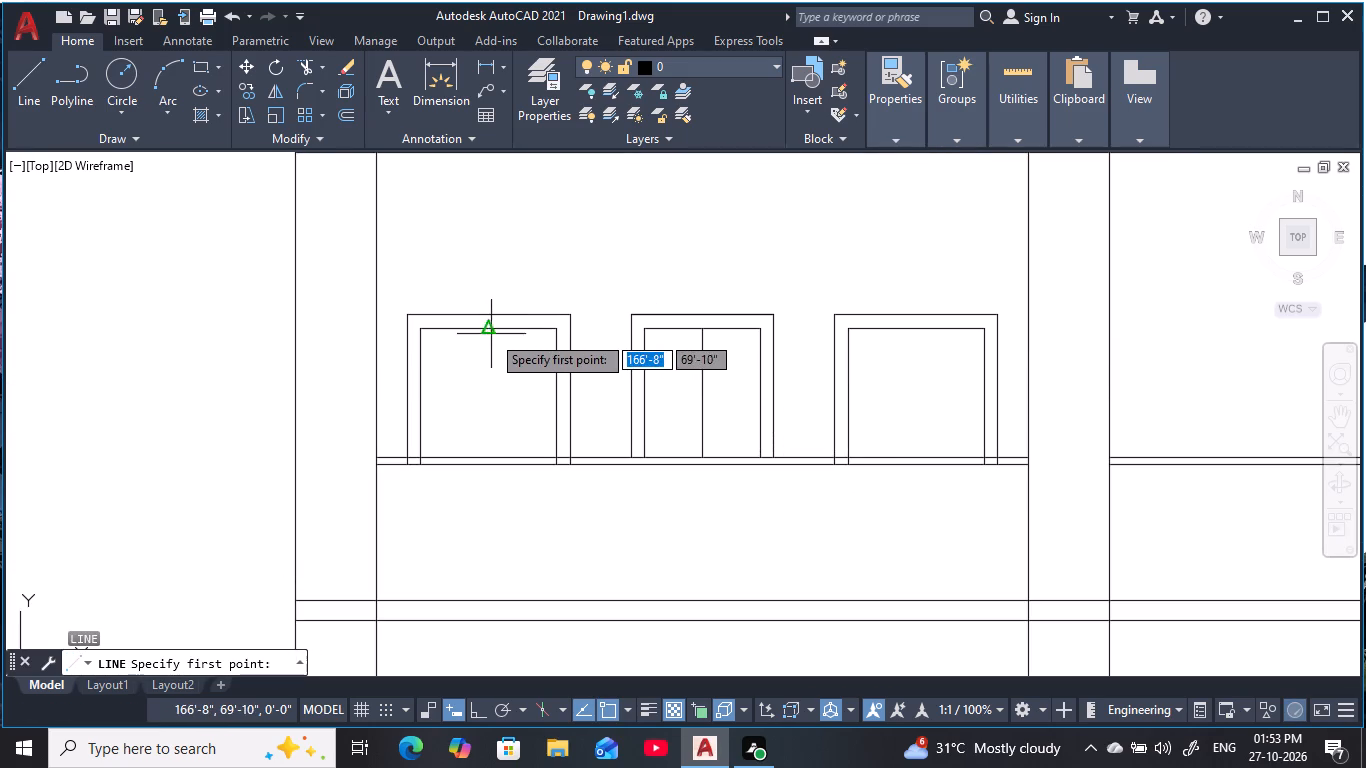
pyautogui.click(486, 334)
pyautogui.click(493, 456)
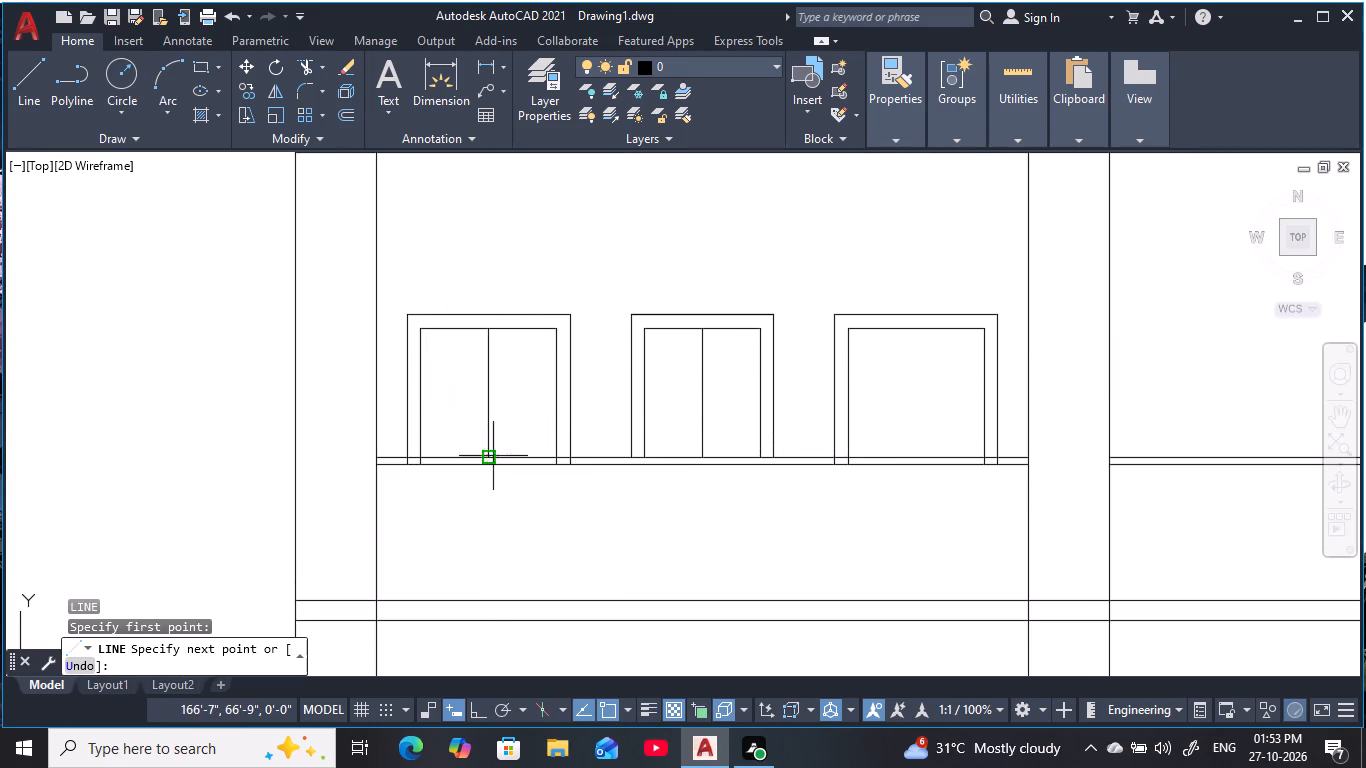
pyautogui.press('Escape')
pyautogui.press('Escape')
pyautogui.press('Escape')
pyautogui.press('Escape')
# Draw a vertical centre line in the third opening from the inner top edge's midpoint down to the sill line.
pyautogui.press('space')
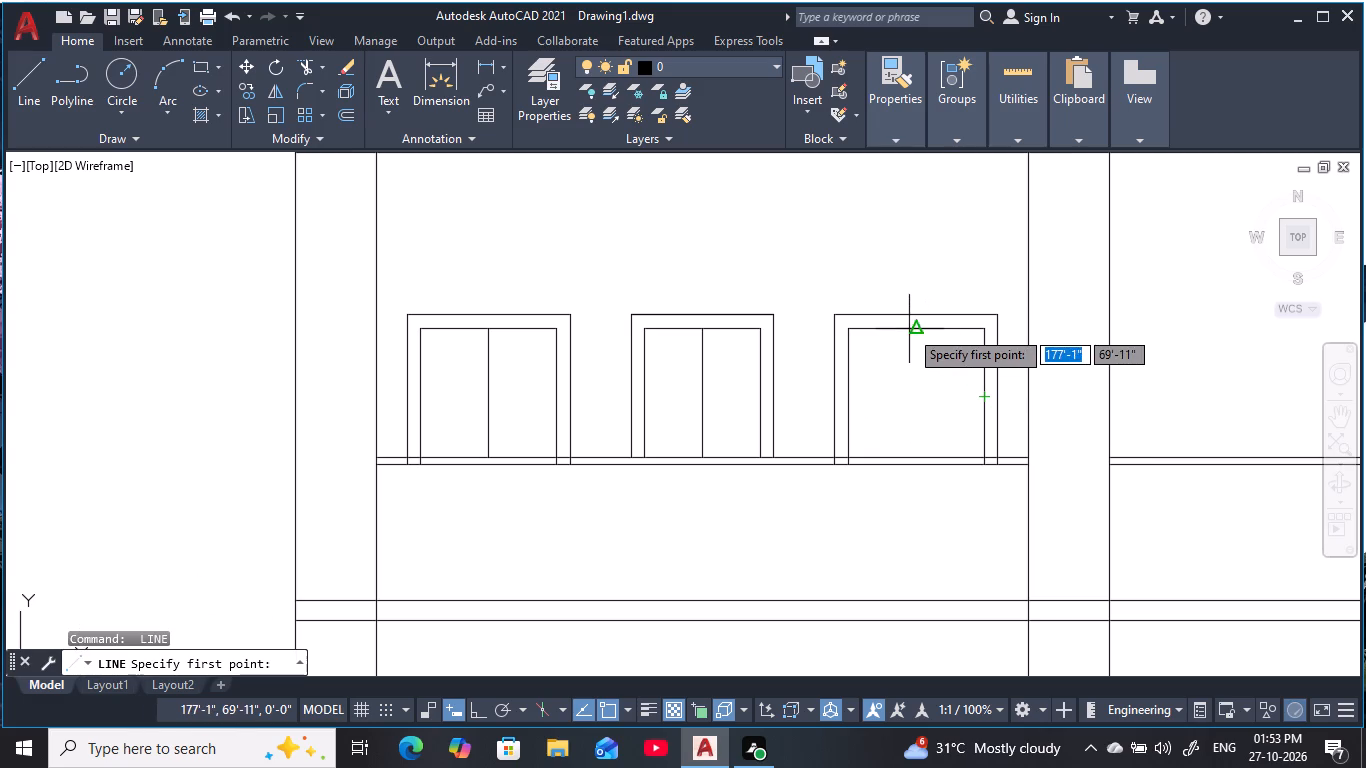
pyautogui.click(917, 329)
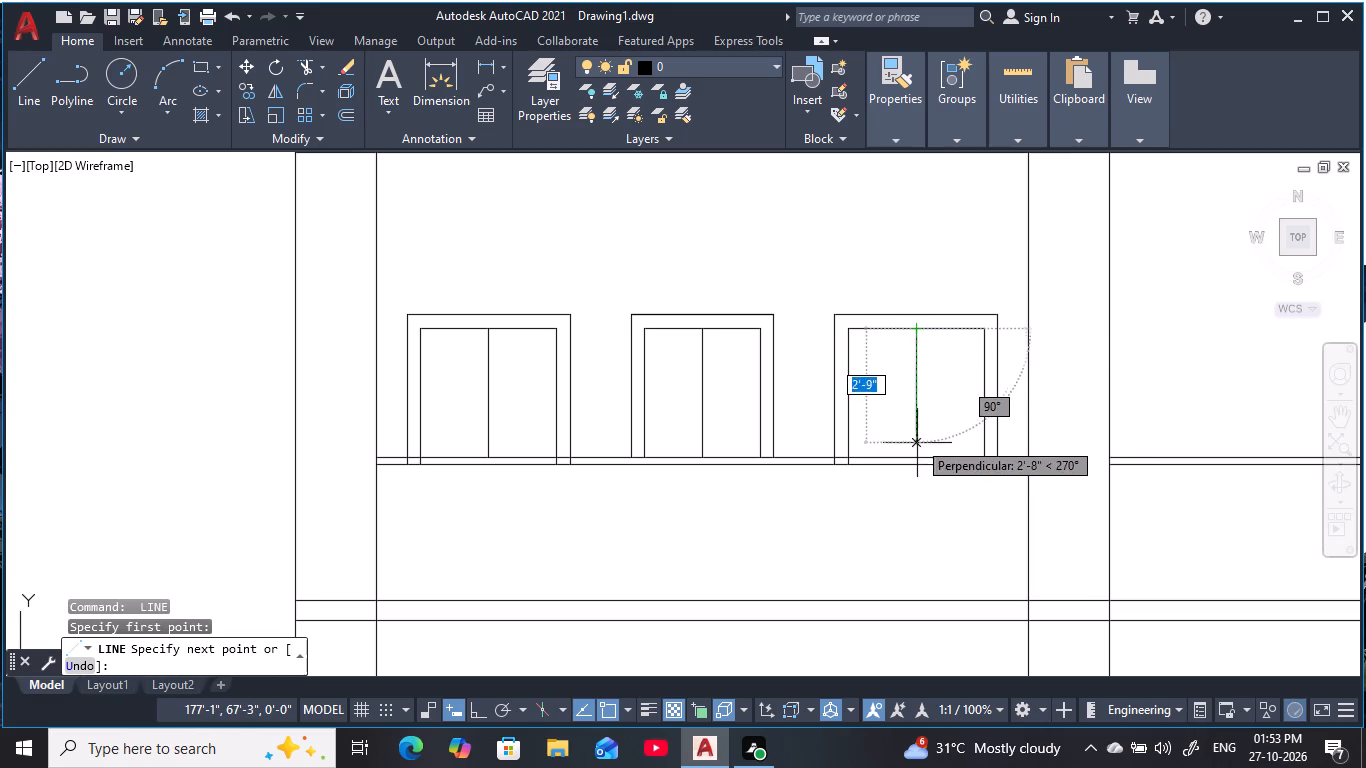
pyautogui.click(918, 452)
pyautogui.press('Escape')
pyautogui.press('Escape')
pyautogui.press('Escape')
pyautogui.press('Escape')
# Offset the leftmost opening's vertical centre line 1" to the left.
pyautogui.press('o')
pyautogui.press('space')
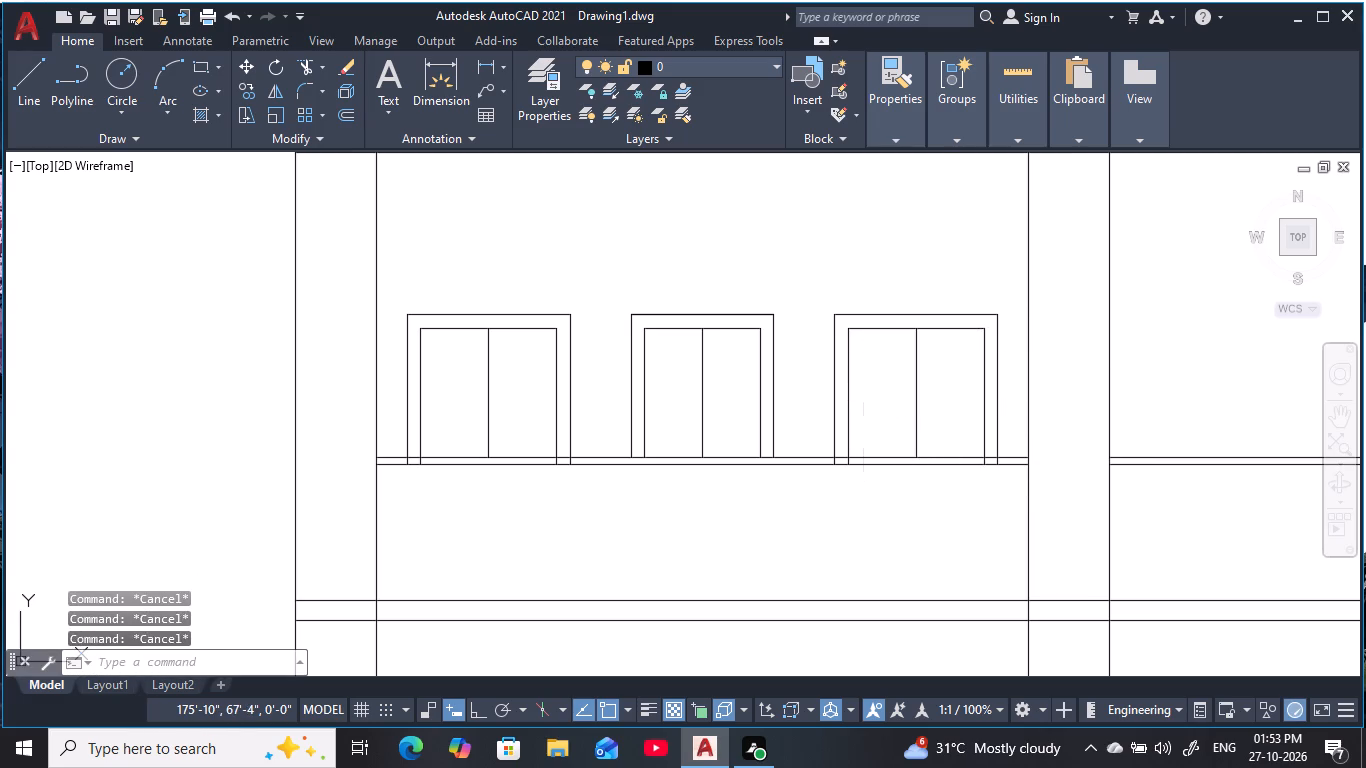
pyautogui.write('1')
pyautogui.press('space')
pyautogui.click(490, 404)
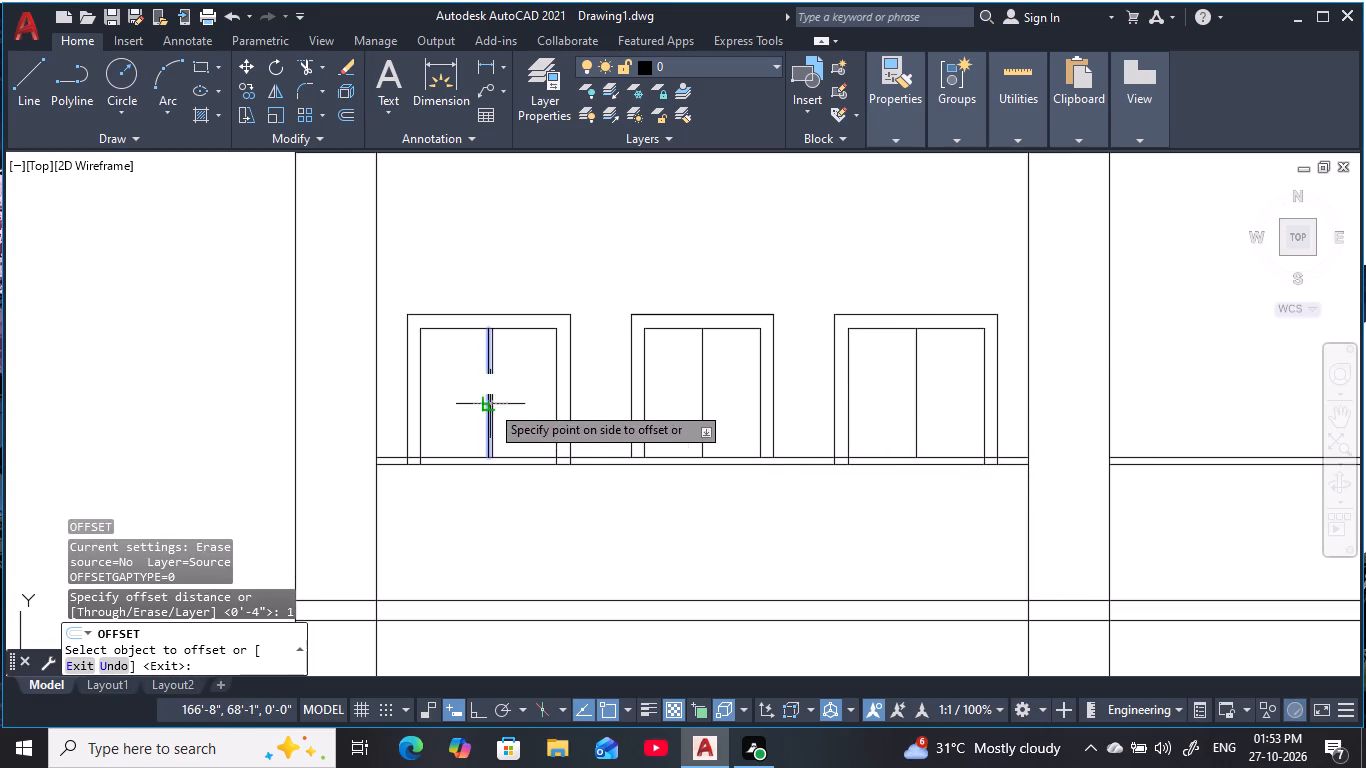
pyautogui.click(459, 415)
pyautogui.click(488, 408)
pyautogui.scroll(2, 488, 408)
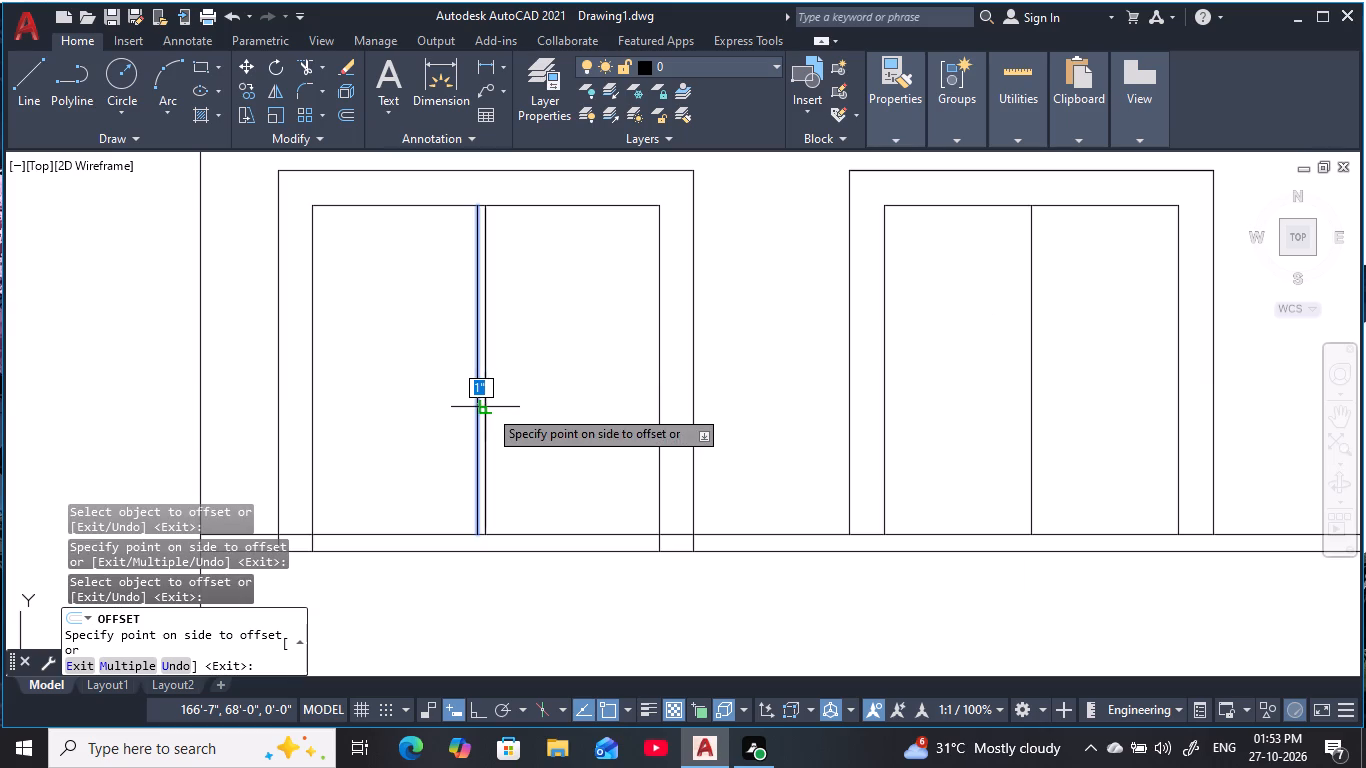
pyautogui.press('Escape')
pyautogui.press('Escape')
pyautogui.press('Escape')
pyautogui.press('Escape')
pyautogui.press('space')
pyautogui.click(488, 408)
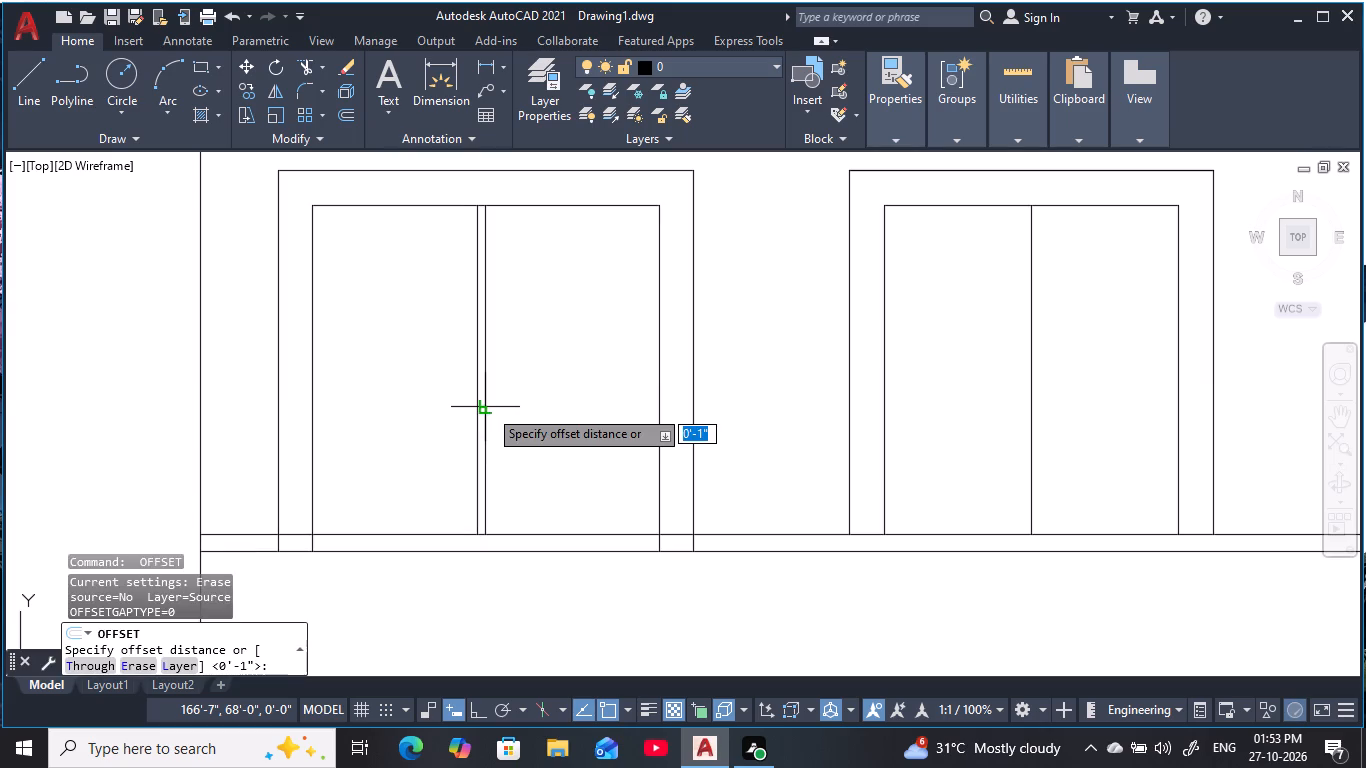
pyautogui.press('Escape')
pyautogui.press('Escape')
# Offset the leftmost opening's vertical centre line 1" to the right.
pyautogui.press('space')
pyautogui.press('space')
pyautogui.click(486, 410)
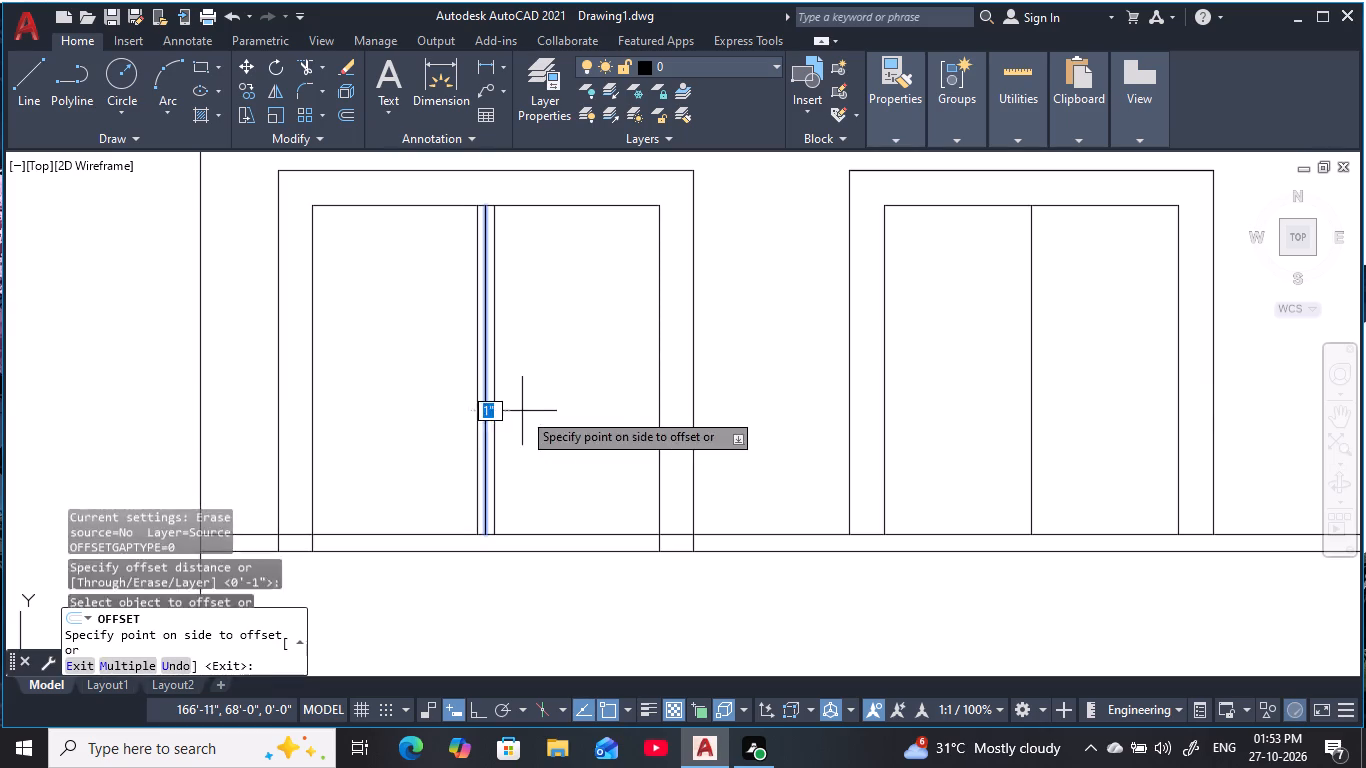
pyautogui.click(528, 411)
# Offset the middle opening's vertical centre line 1" to both sides.
pyautogui.click(1030, 384)
pyautogui.click(963, 404)
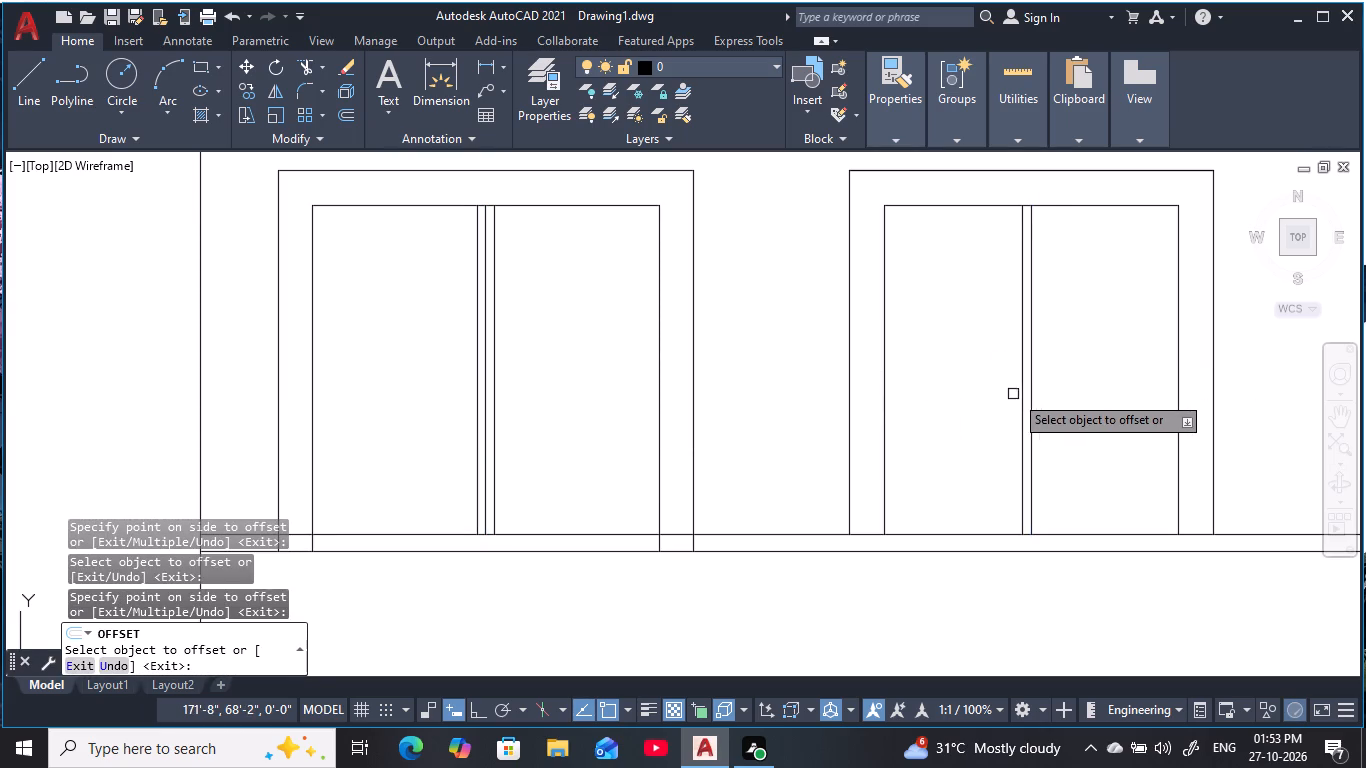
pyautogui.click(1033, 400)
pyautogui.click(1069, 390)
# Offset the third opening's vertical centre line 1" to both sides.
pyautogui.moveTo(1073, 390); pyautogui.dragTo(568, 410, button='middle')
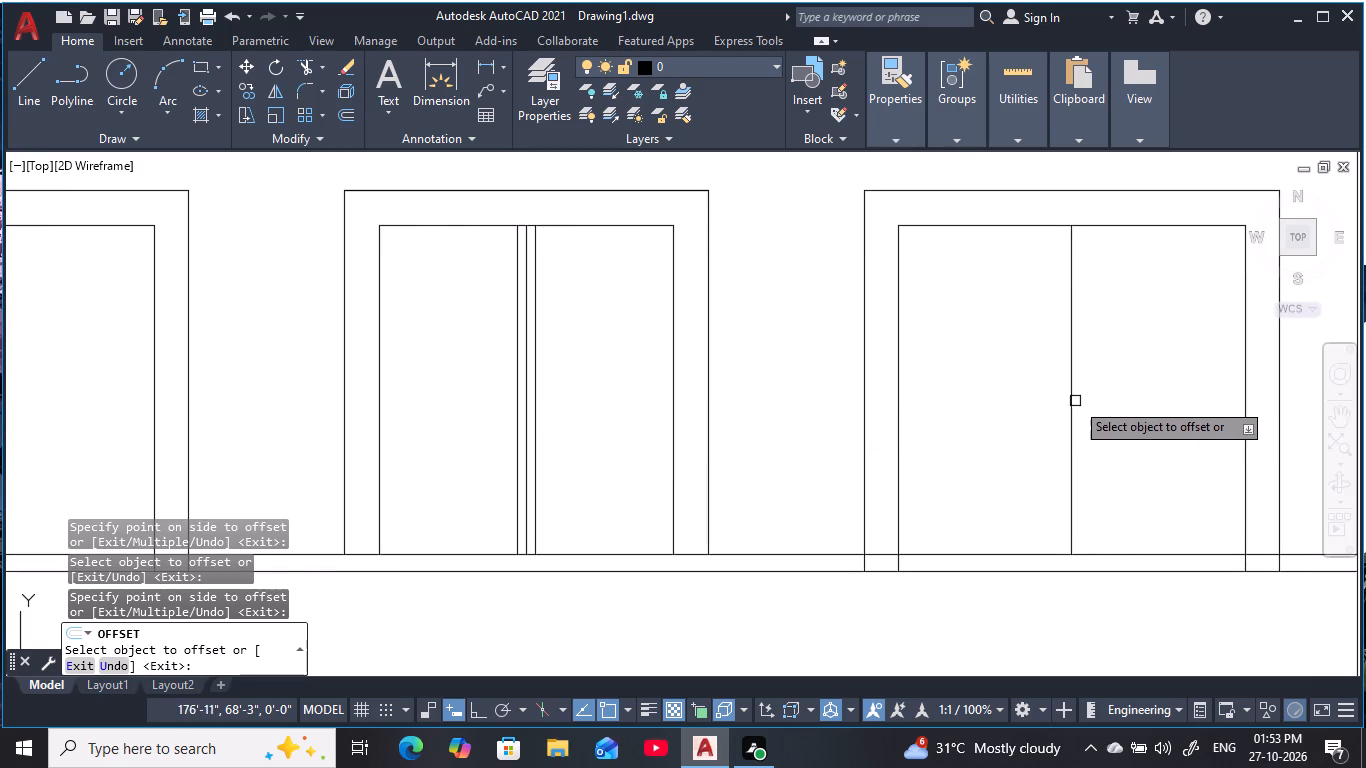
pyautogui.click(1076, 401)
pyautogui.click(980, 415)
pyautogui.click(1074, 412)
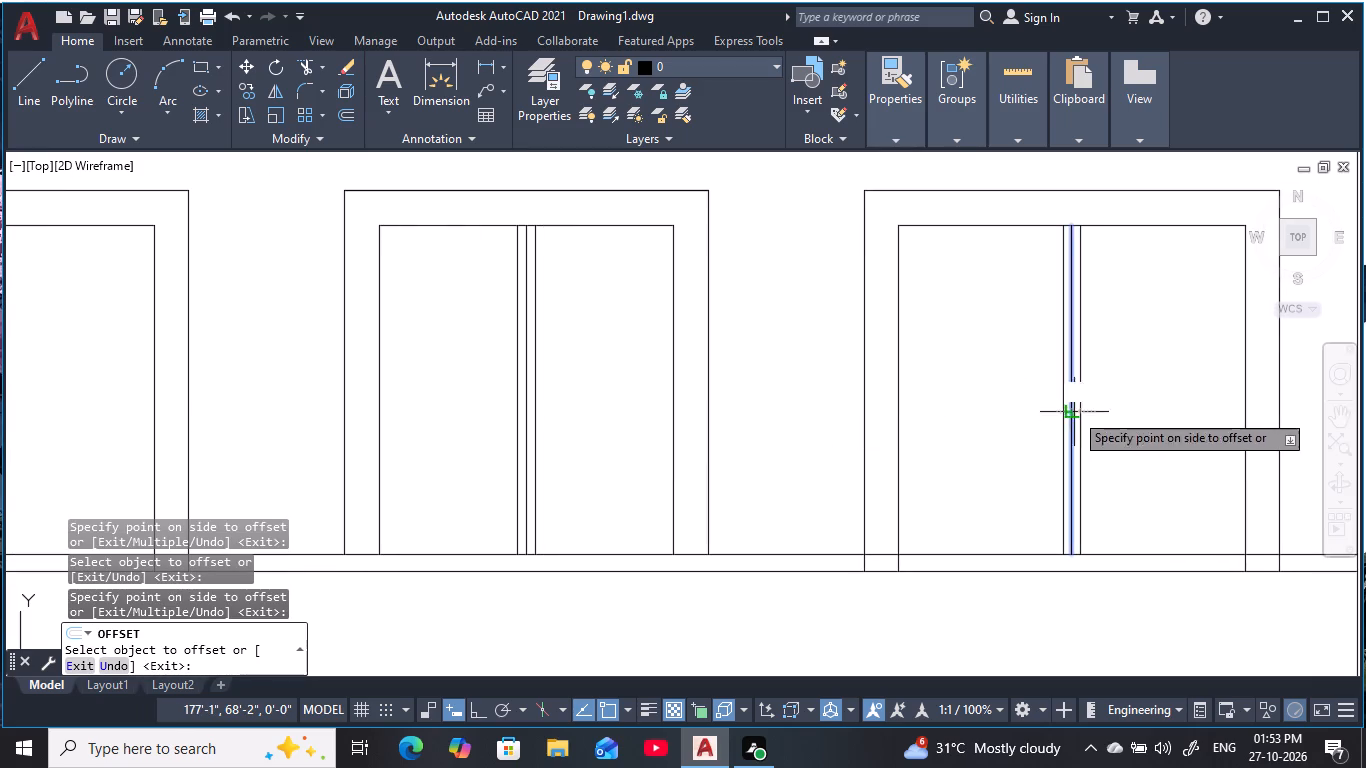
pyautogui.click(1141, 408)
pyautogui.press('Escape')
pyautogui.press('Escape')
pyautogui.scroll(-1, 1008, 413)
pyautogui.moveTo(997, 411); pyautogui.dragTo(1110, 416, button='middle')
pyautogui.press('Escape')
pyautogui.press('Escape')
# Draw a horizontal line in the leftmost opening from the mullion's midpoint left to the outer frame line.
pyautogui.write('l')
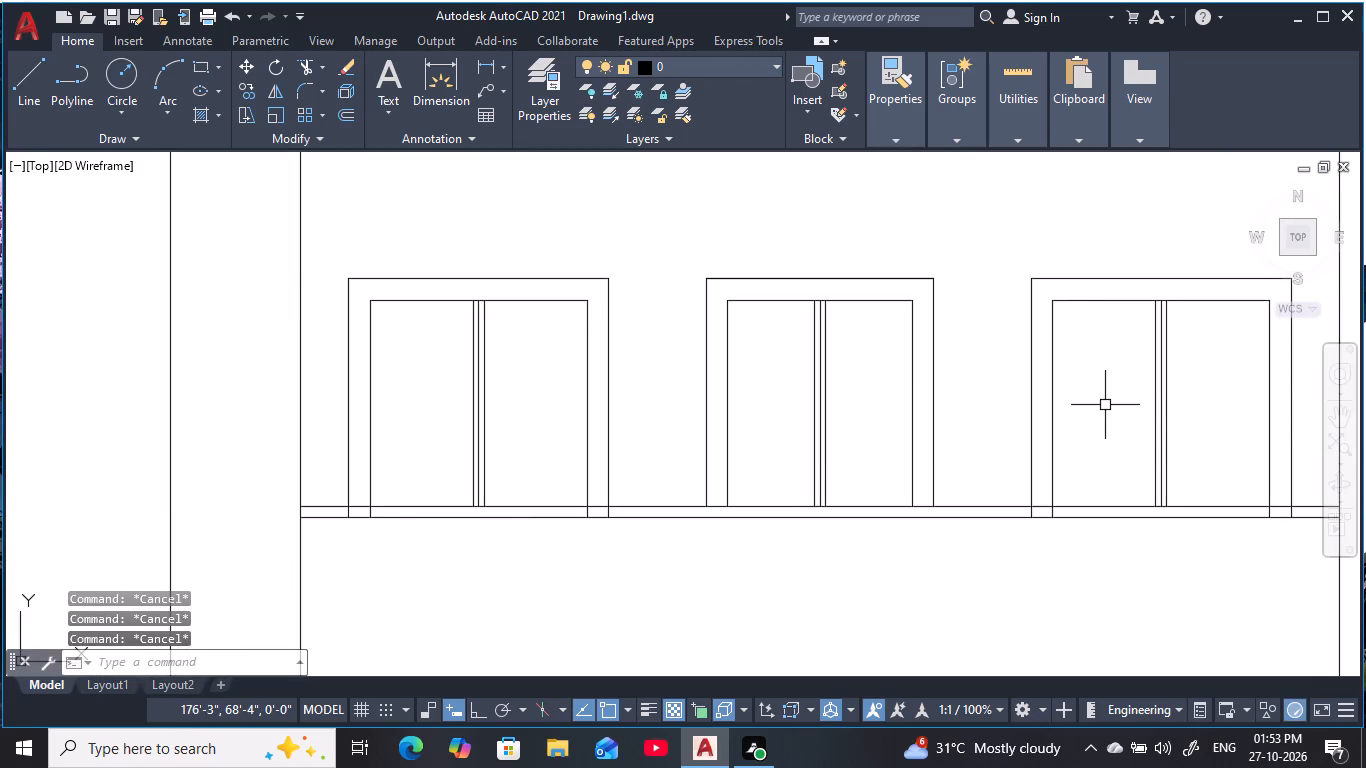
pyautogui.press('space')
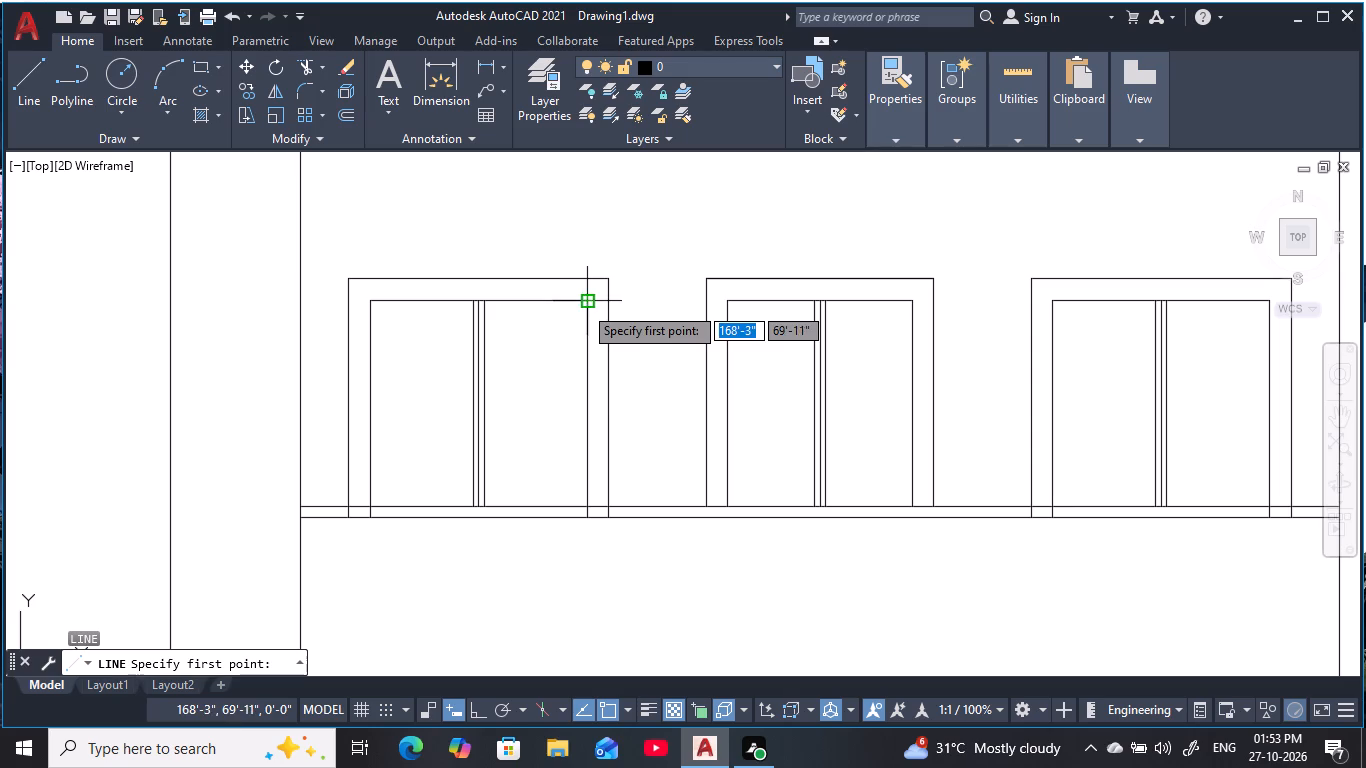
pyautogui.click(485, 401)
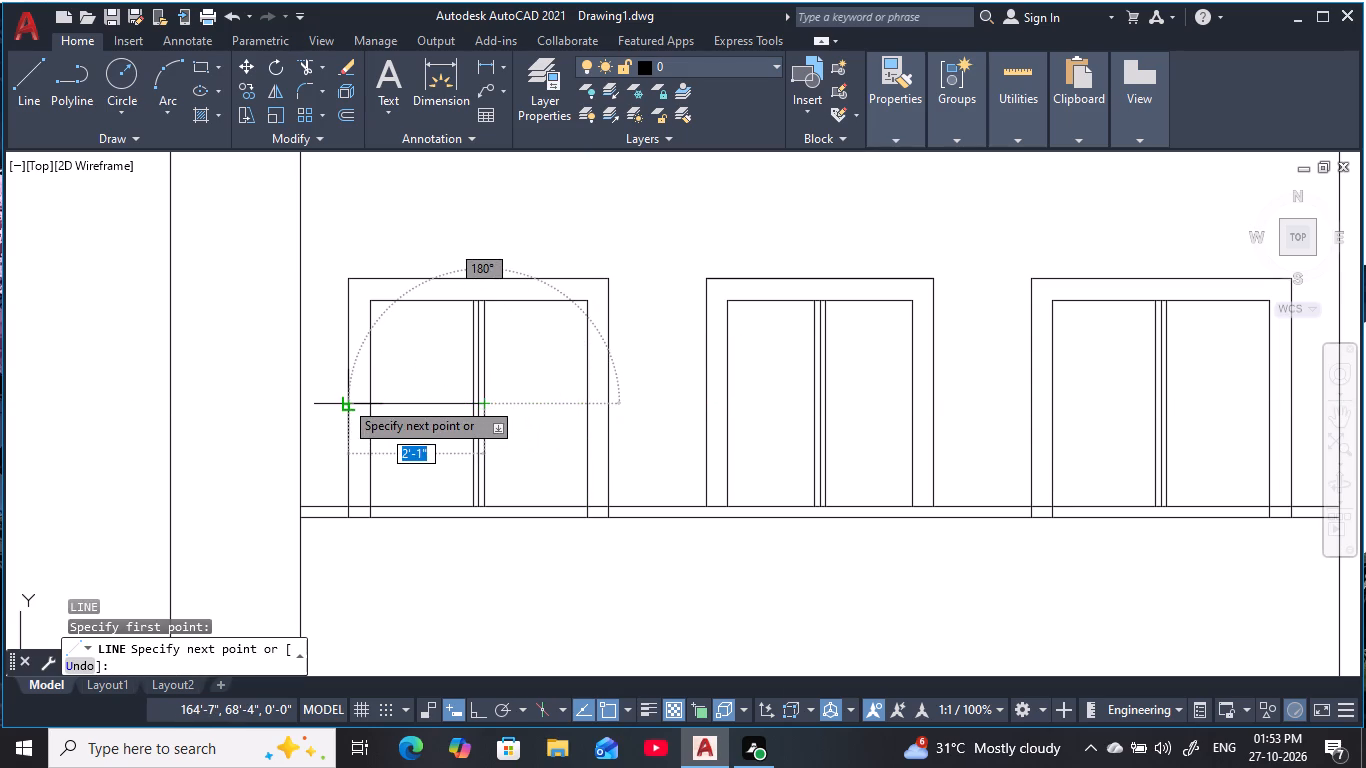
pyautogui.click(344, 400)
pyautogui.press('Escape')
pyautogui.press('Escape')
pyautogui.press('Escape')
pyautogui.press('Escape')
pyautogui.press('Escape')
# Extend the leftmost opening's horizontal line across the mullion to the inner right frame line.
pyautogui.press('e')
pyautogui.write('x')
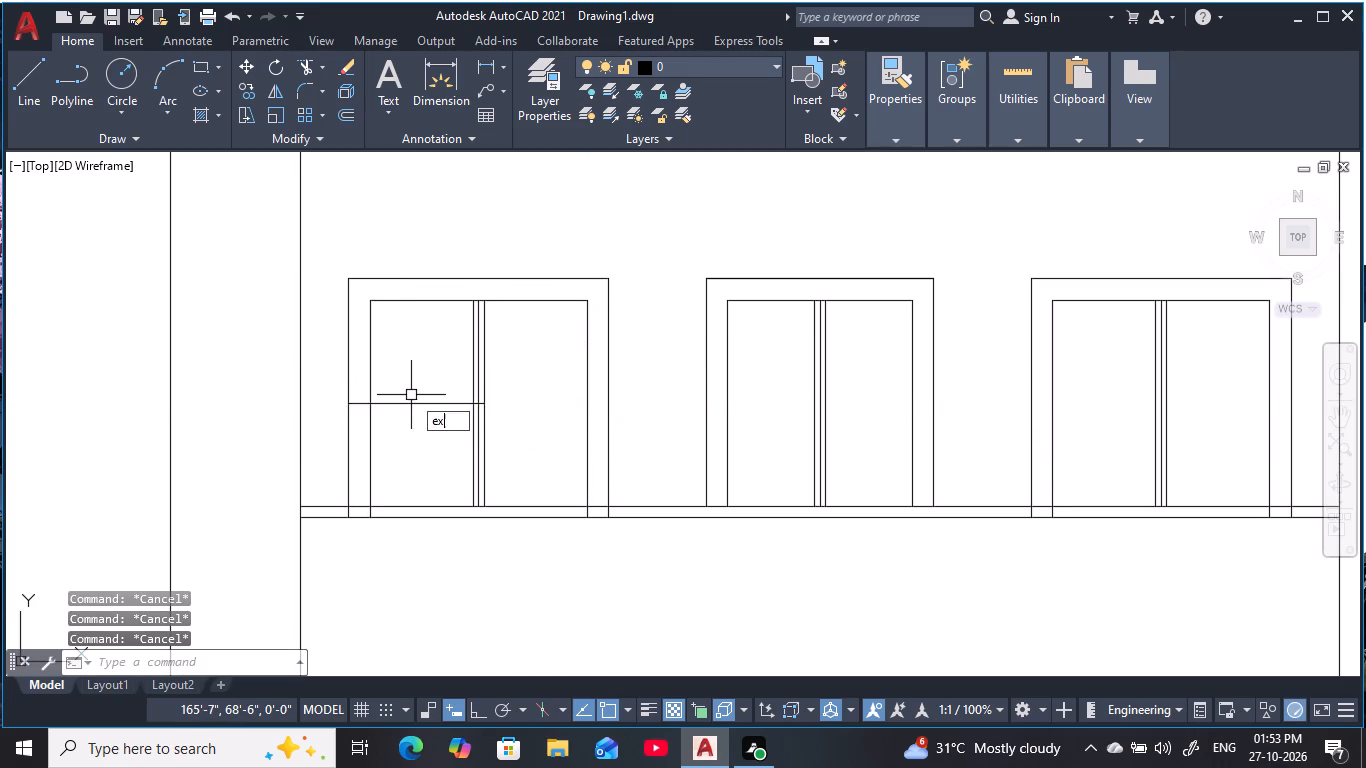
pyautogui.press('space')
pyautogui.click(457, 406)
pyautogui.press('Escape')
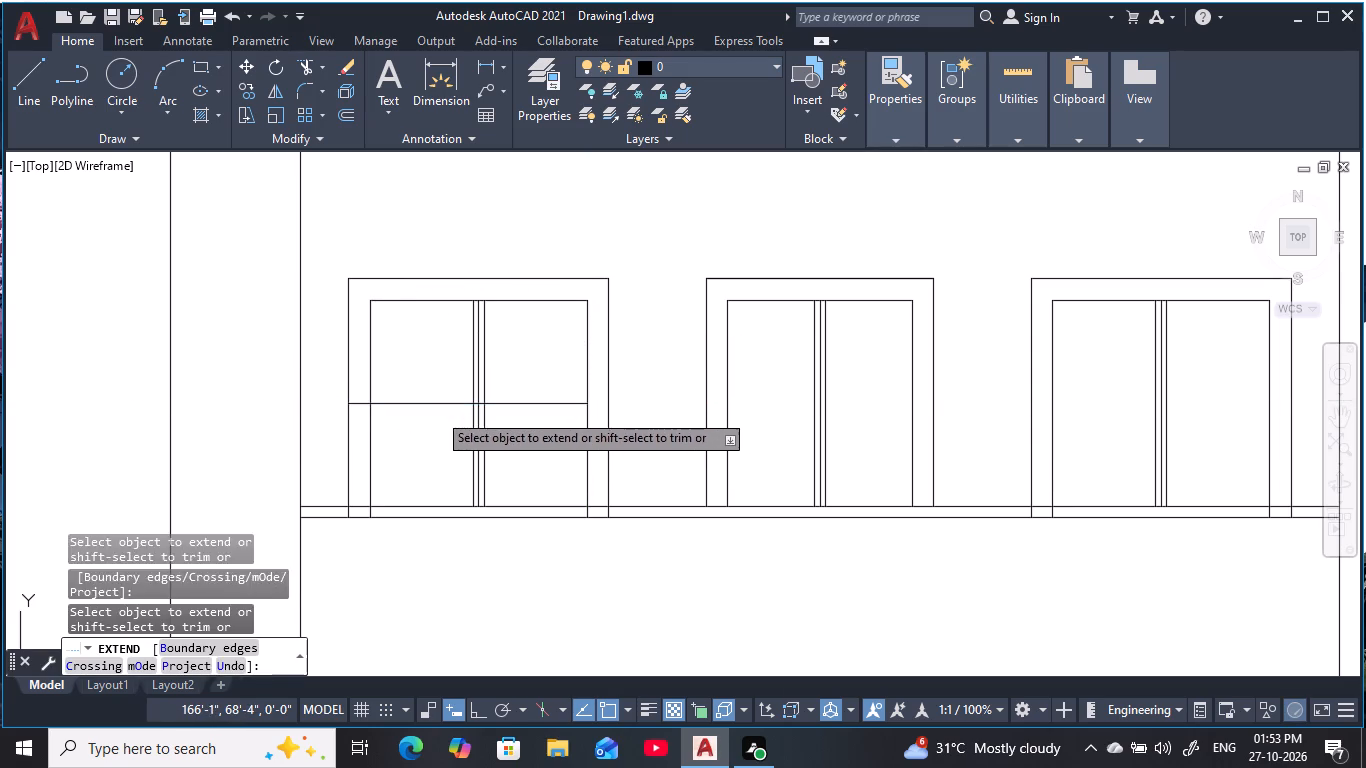
pyautogui.press('Escape')
pyautogui.press('Escape')
pyautogui.press('Escape')
pyautogui.press('Escape')
# Trim the part of the horizontal line lying within the leftmost opening's left frame.
pyautogui.write('tr')
pyautogui.press('space')
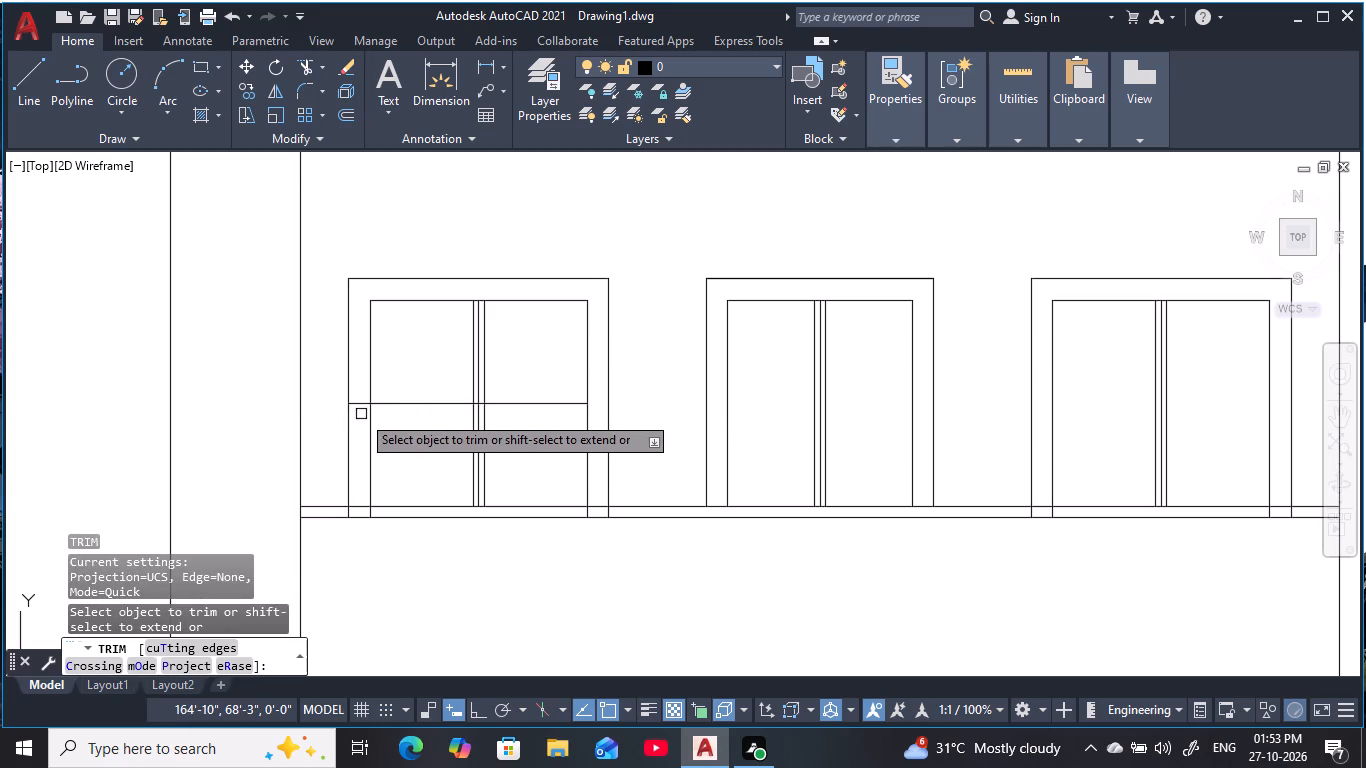
pyautogui.click(360, 407)
pyautogui.press('Escape')
pyautogui.press('Escape')
pyautogui.press('Escape')
pyautogui.press('Escape')
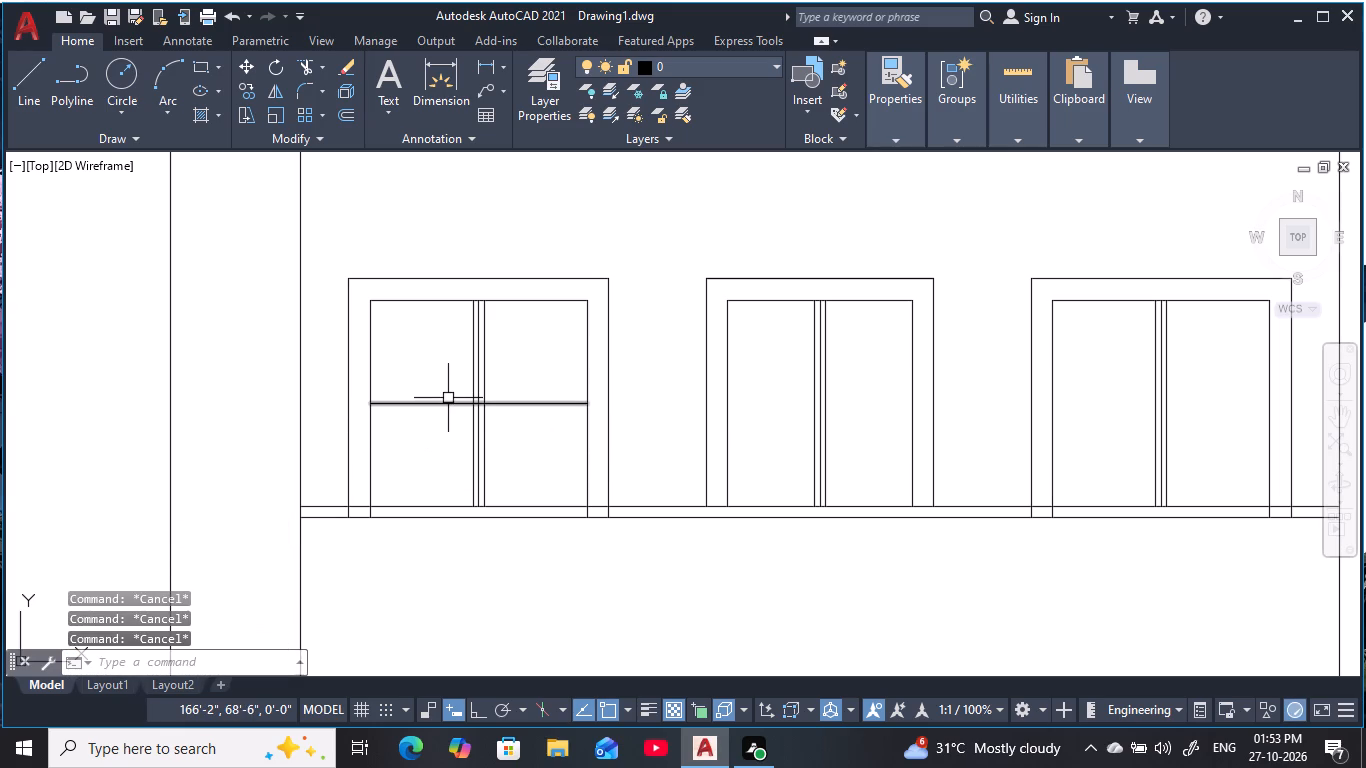
# Offset the leftmost opening's horizontal line 1' upward and 1' downward.
pyautogui.write('o')
pyautogui.press('space')
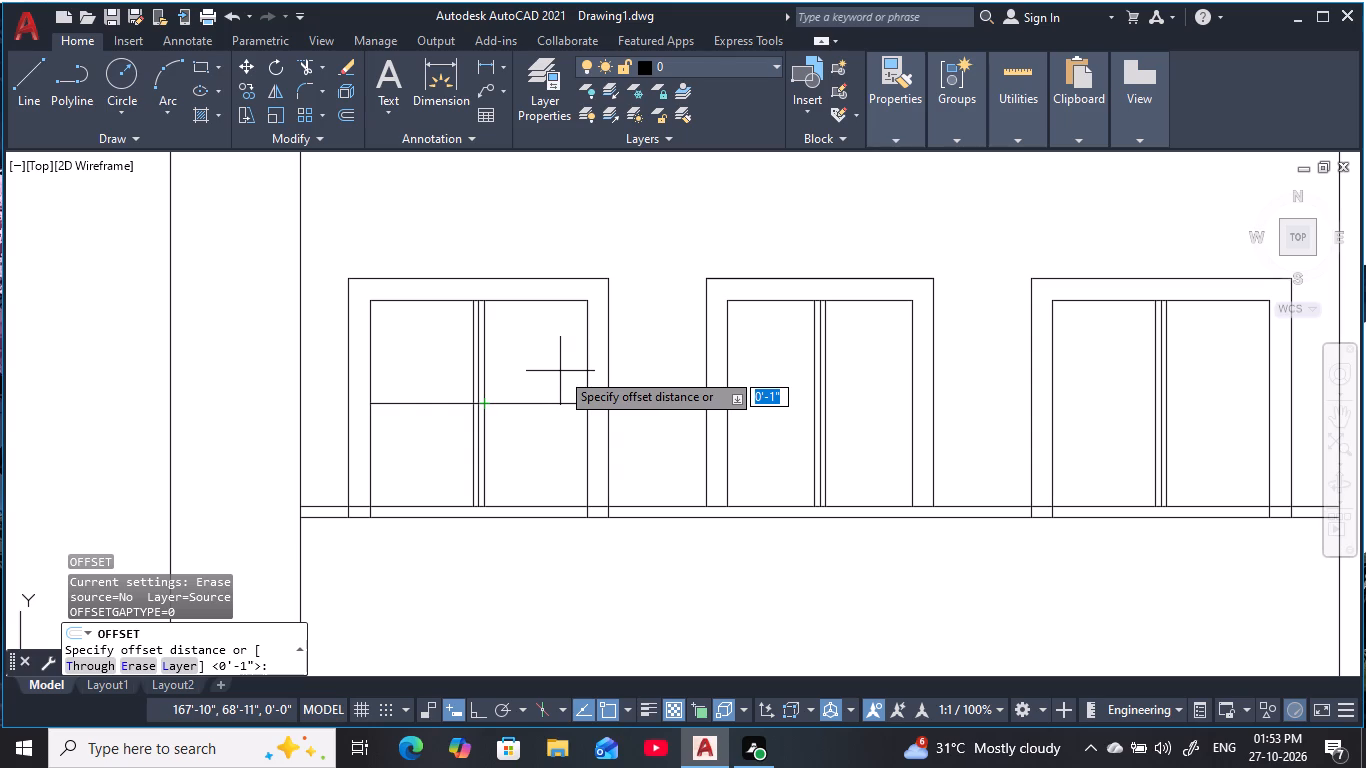
pyautogui.write("1'")
pyautogui.press('space')
pyautogui.click(545, 404)
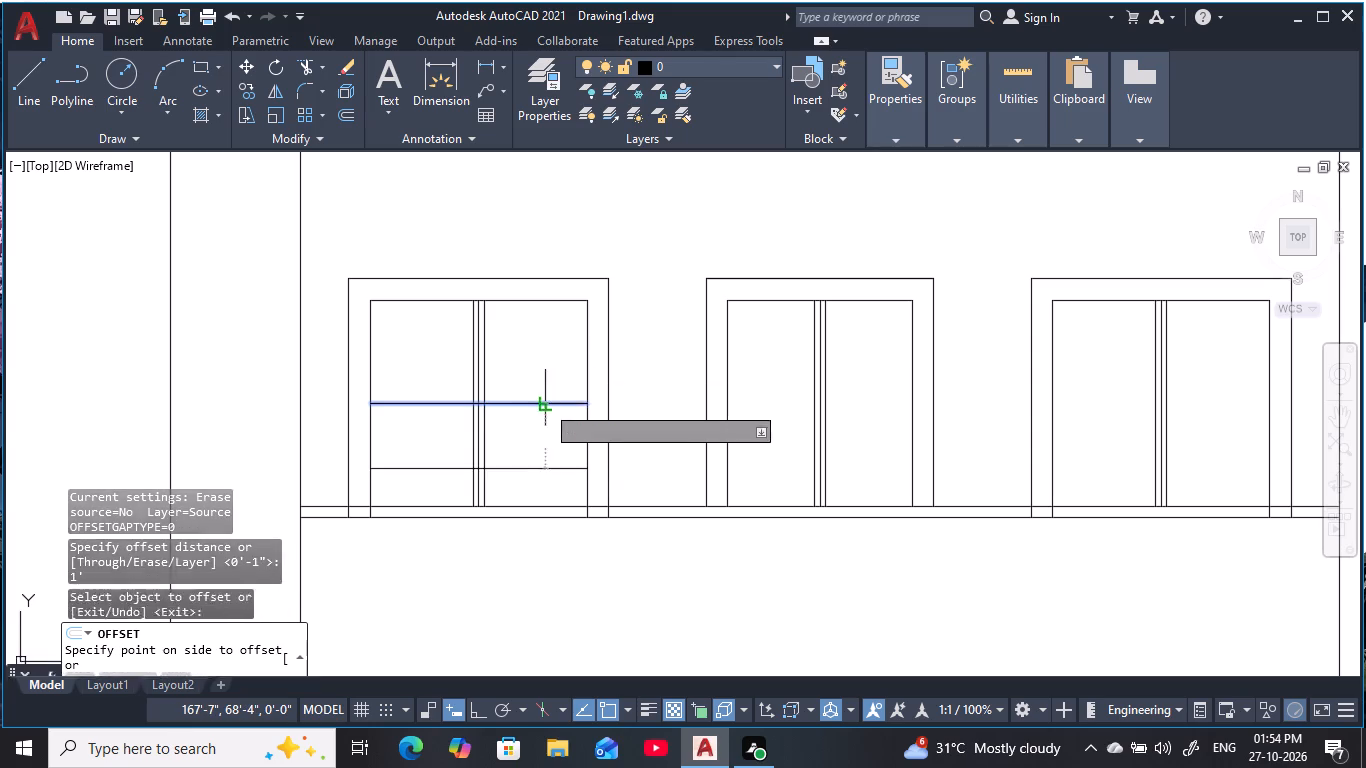
pyautogui.click(534, 331)
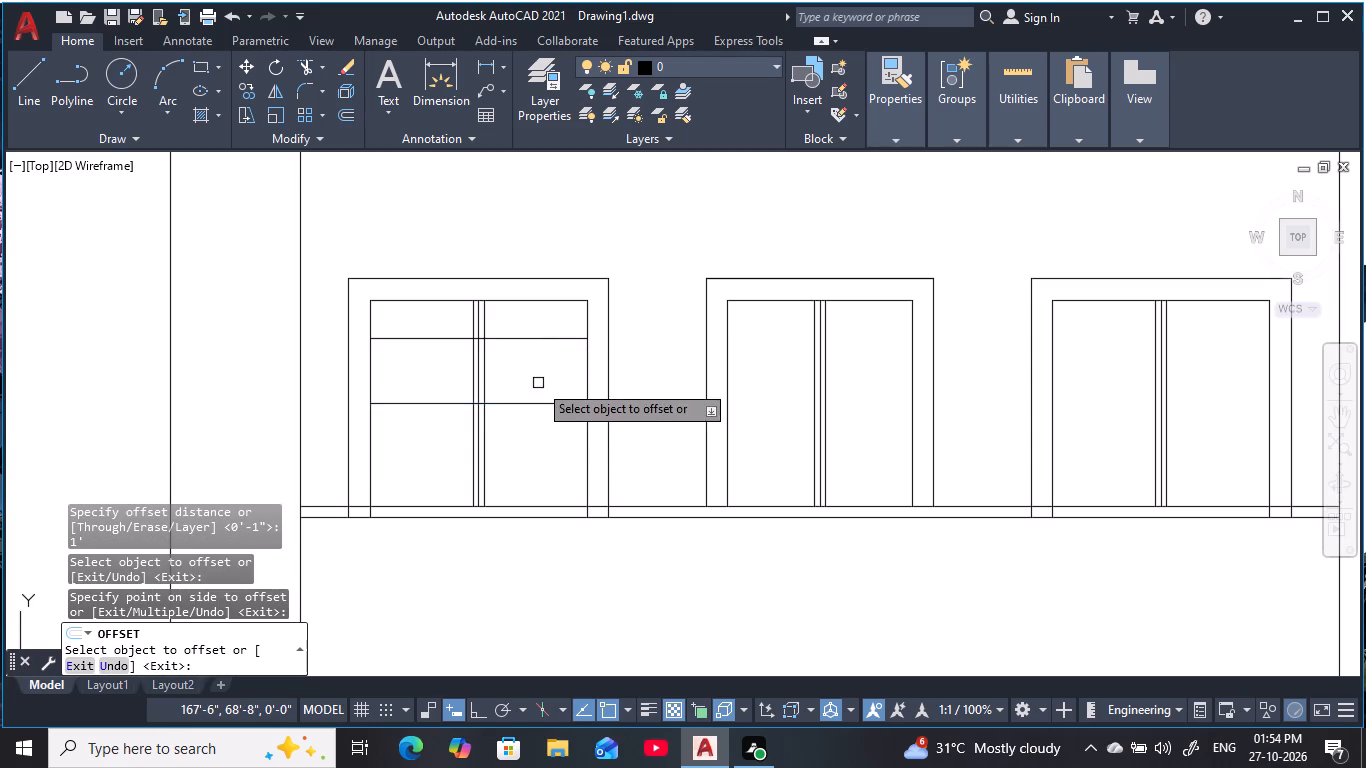
pyautogui.click(540, 403)
pyautogui.click(558, 511)
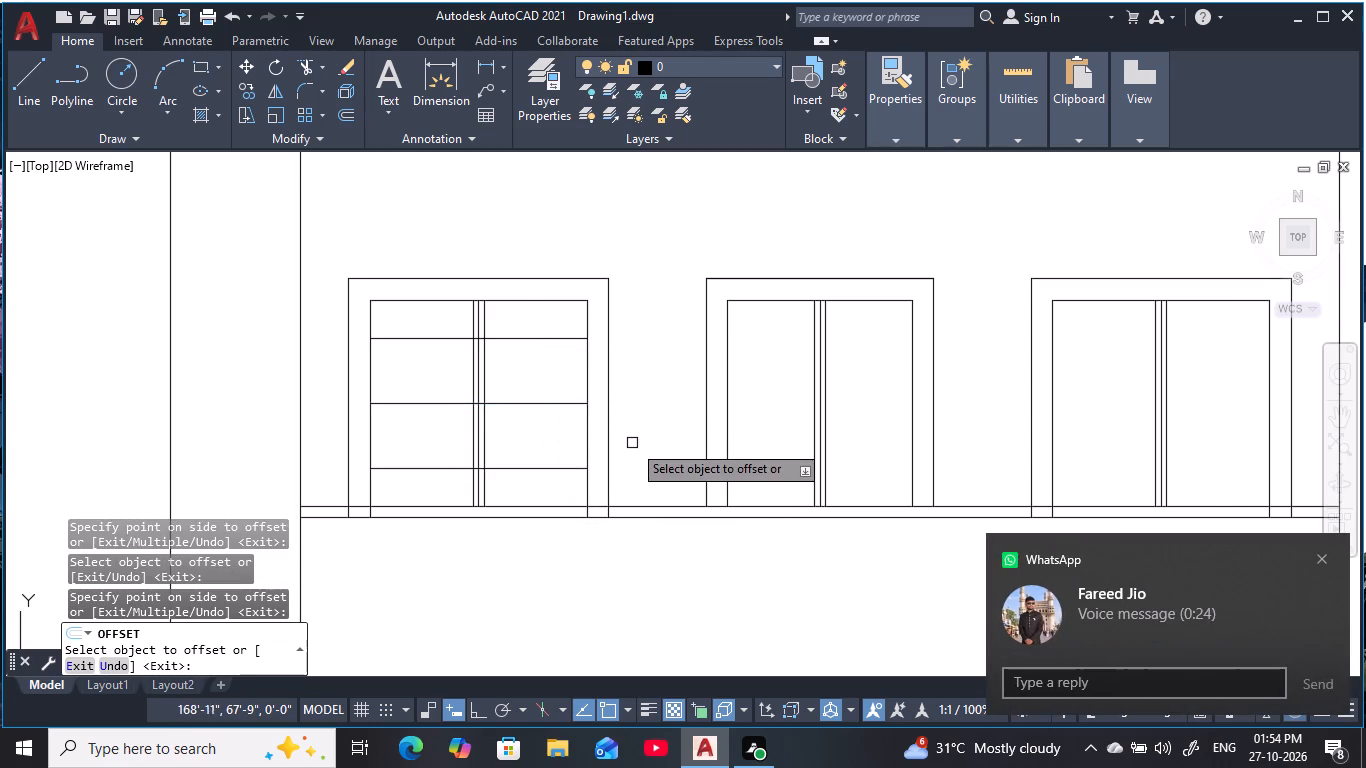
pyautogui.moveTo(632, 443); pyautogui.dragTo(600, 446, button='middle')
pyautogui.press('Escape')
pyautogui.press('Escape')
pyautogui.press('Escape')
pyautogui.press('Escape')
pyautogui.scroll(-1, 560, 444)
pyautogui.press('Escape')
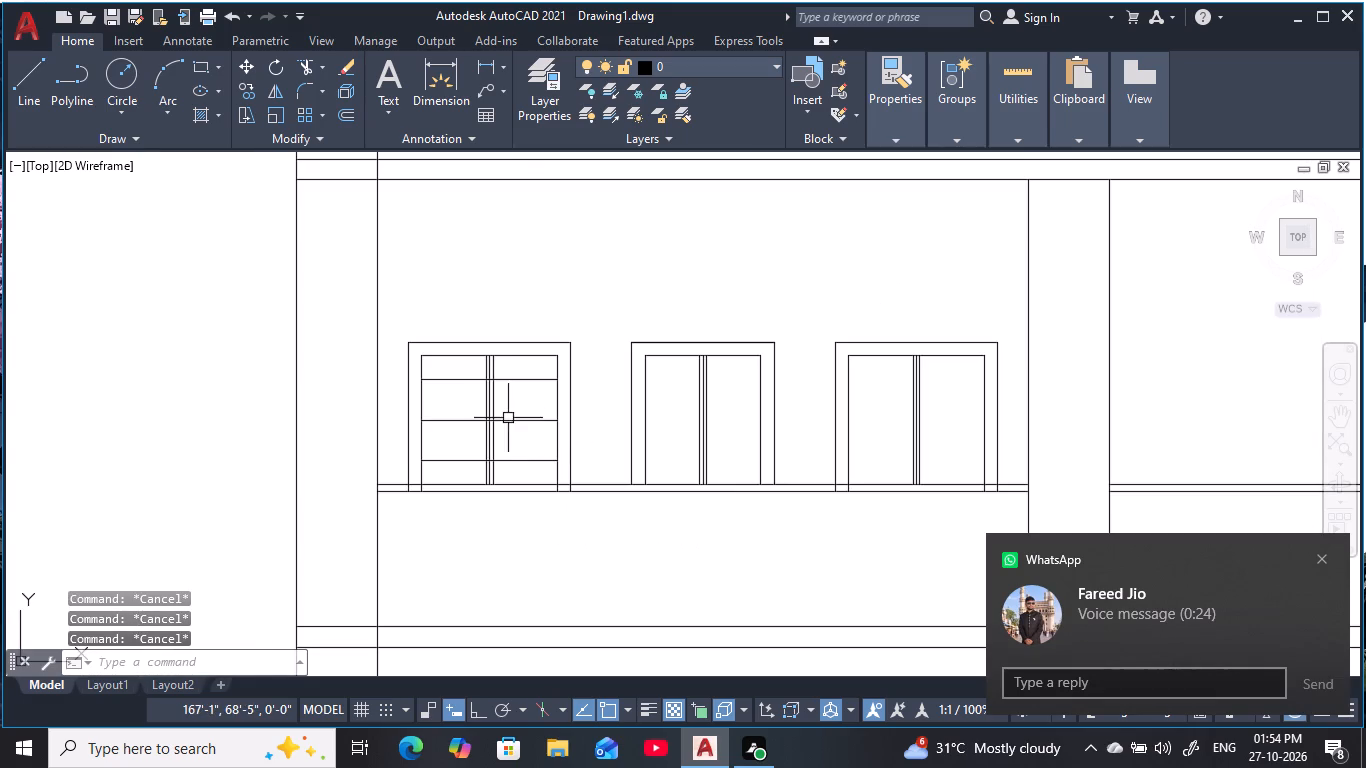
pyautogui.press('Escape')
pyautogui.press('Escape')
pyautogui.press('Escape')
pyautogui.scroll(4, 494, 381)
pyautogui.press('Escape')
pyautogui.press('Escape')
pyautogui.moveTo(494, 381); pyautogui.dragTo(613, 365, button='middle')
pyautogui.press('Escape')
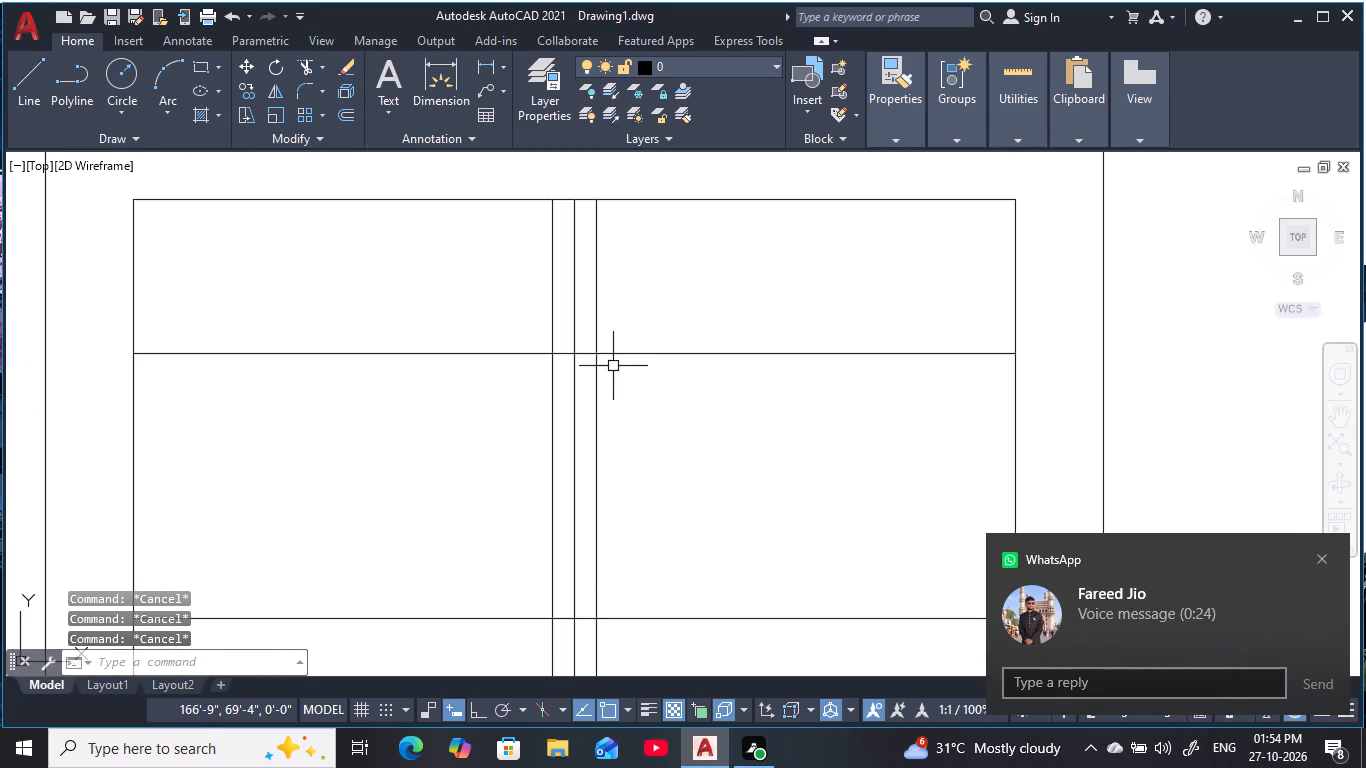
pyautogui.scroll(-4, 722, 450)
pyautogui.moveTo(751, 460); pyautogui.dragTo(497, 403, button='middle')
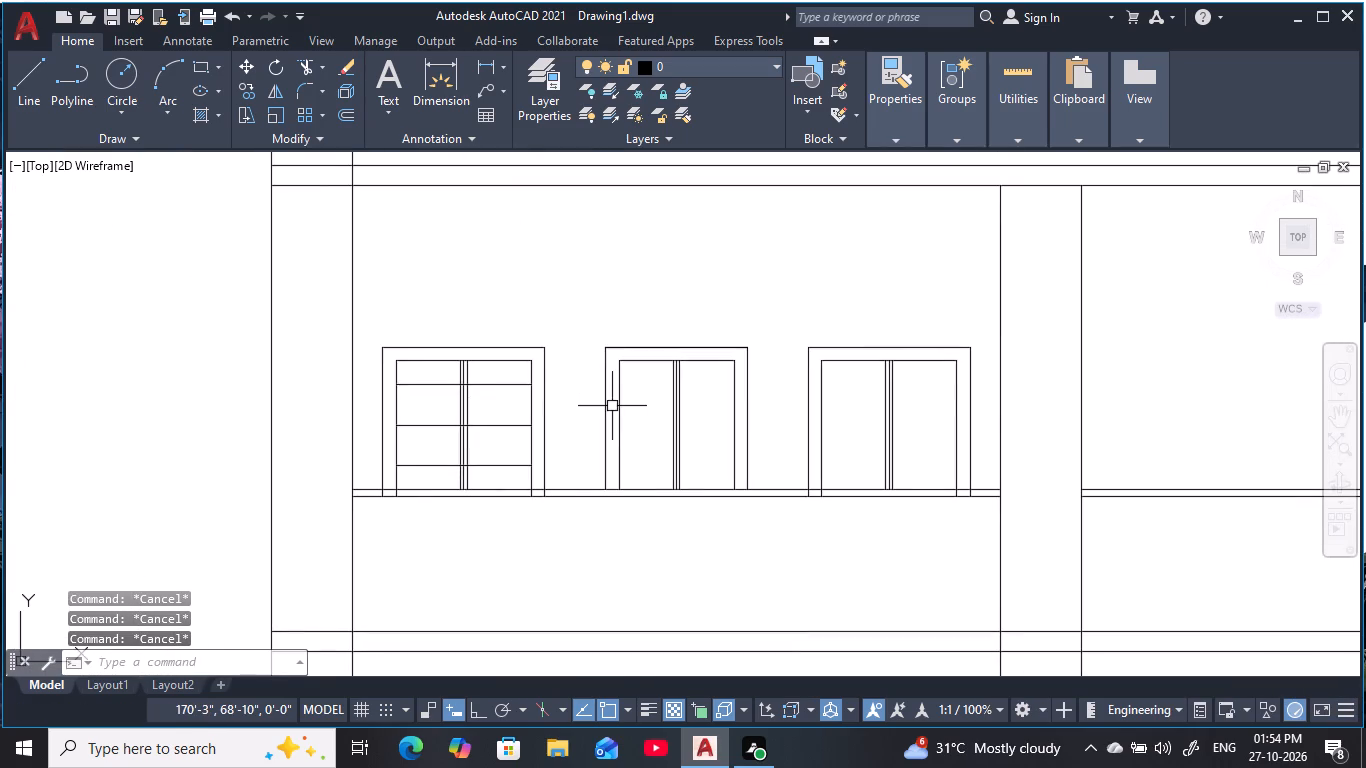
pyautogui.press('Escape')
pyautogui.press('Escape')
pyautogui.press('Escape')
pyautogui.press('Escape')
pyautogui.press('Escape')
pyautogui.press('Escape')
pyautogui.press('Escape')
# Trim the leftmost opening's upper and middle horizontal lines where they cross the mullion, on both sides of its centre line.
pyautogui.scroll(5, 456, 389)
pyautogui.press('Escape')
pyautogui.press('Escape')
pyautogui.press('Escape')
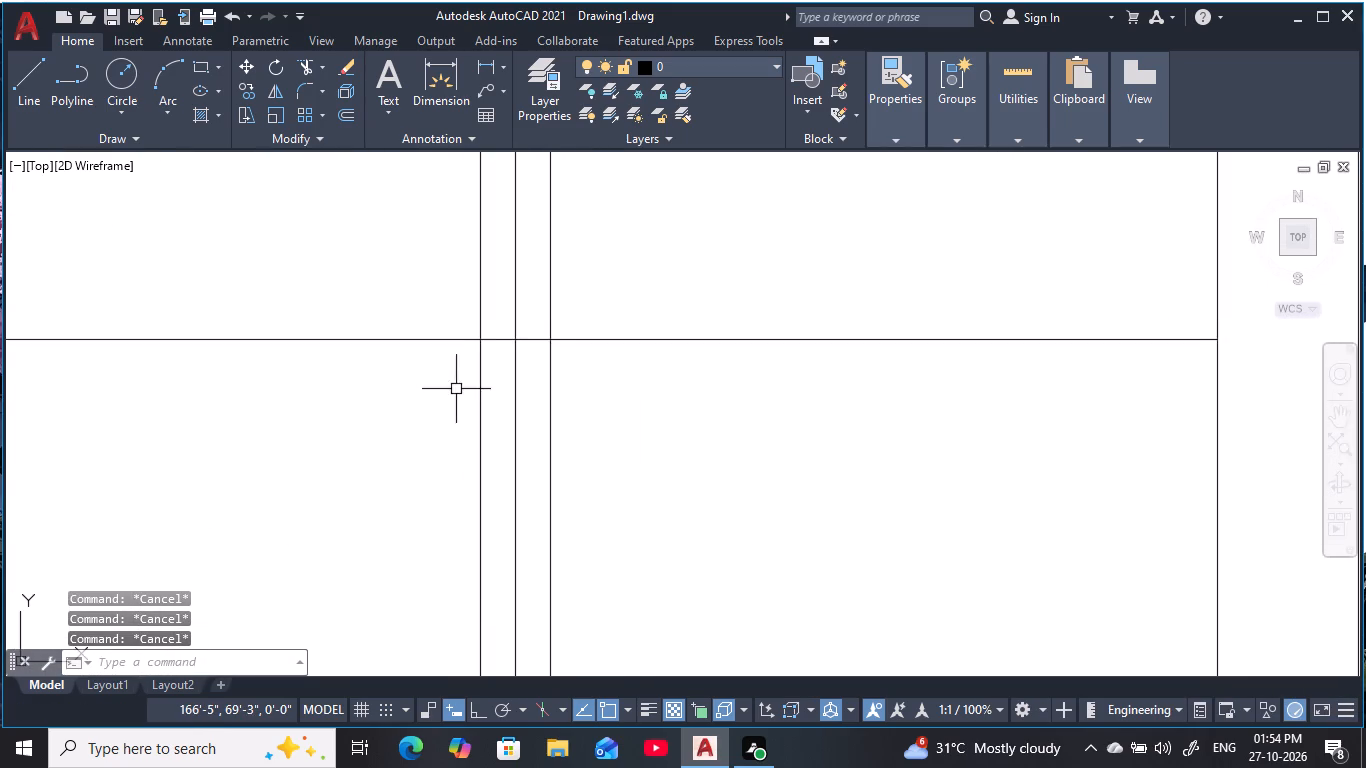
pyautogui.moveTo(456, 389); pyautogui.dragTo(446, 400, button='middle')
pyautogui.write('tr')
pyautogui.press('space')
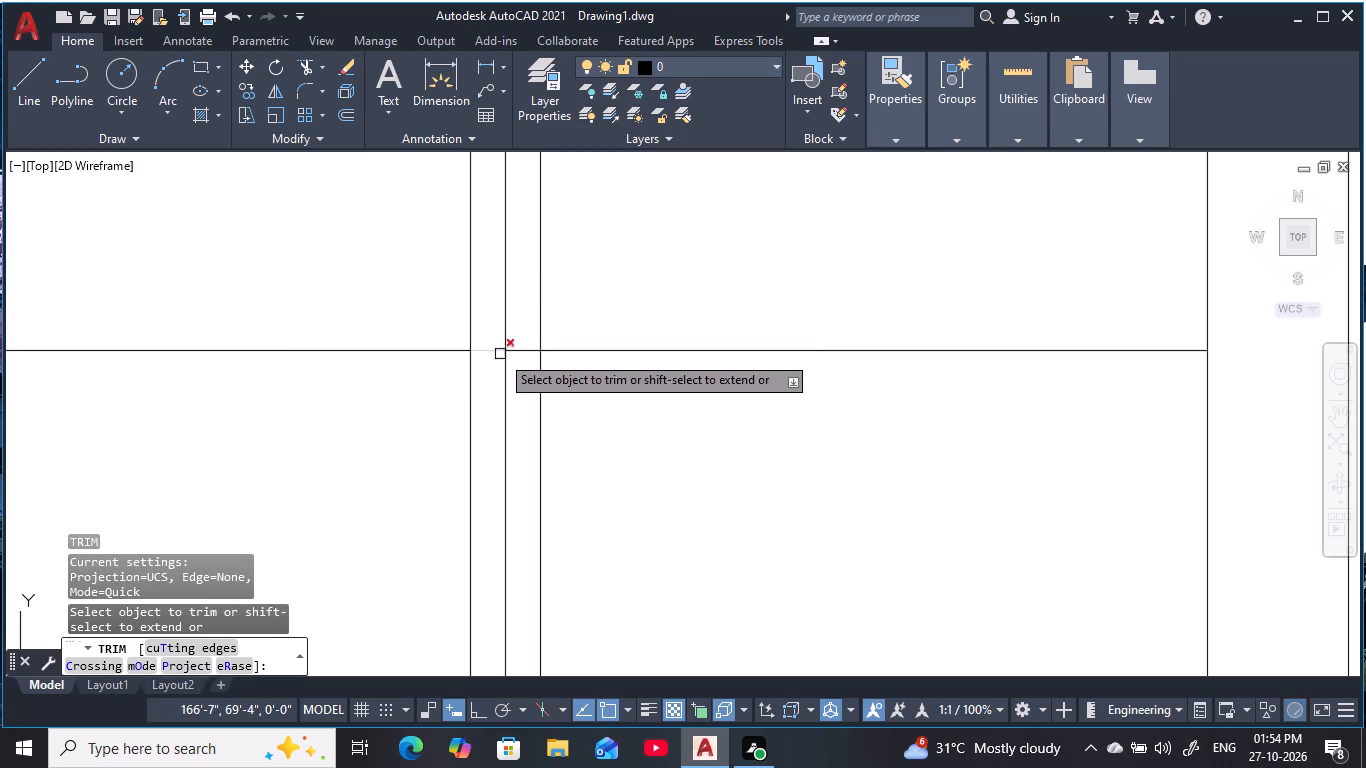
pyautogui.click(490, 349)
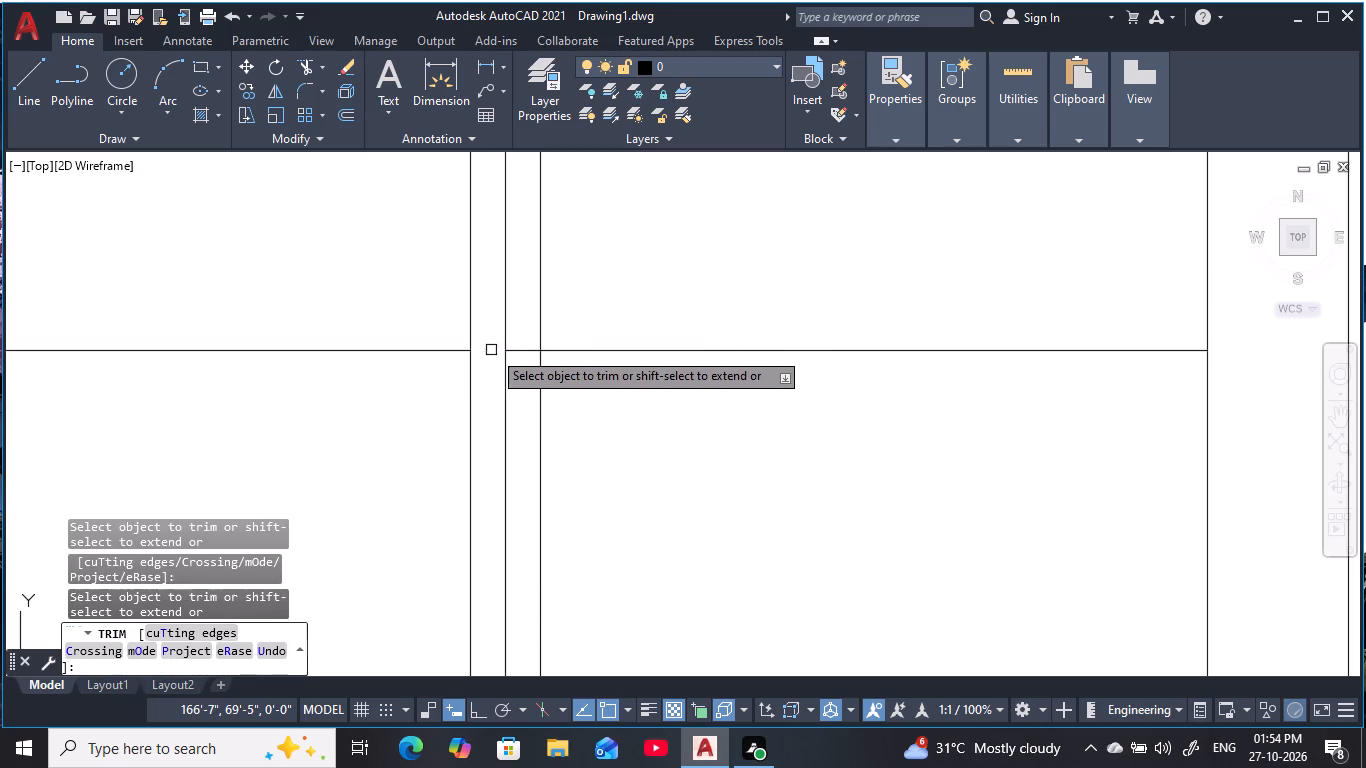
pyautogui.click(513, 352)
pyautogui.scroll(-3, 639, 458)
pyautogui.moveTo(652, 464); pyautogui.dragTo(633, 333, button='middle')
pyautogui.scroll(4, 600, 402)
pyautogui.click(566, 409)
pyautogui.click(518, 414)
# Trim the leftmost opening's lower horizontal line where it crosses the mullion, on both sides of its centre line.
pyautogui.moveTo(794, 512); pyautogui.dragTo(724, 267, button='middle')
pyautogui.scroll(-2, 623, 508)
pyautogui.moveTo(629, 526); pyautogui.dragTo(666, 385, button='middle')
pyautogui.scroll(3, 625, 508)
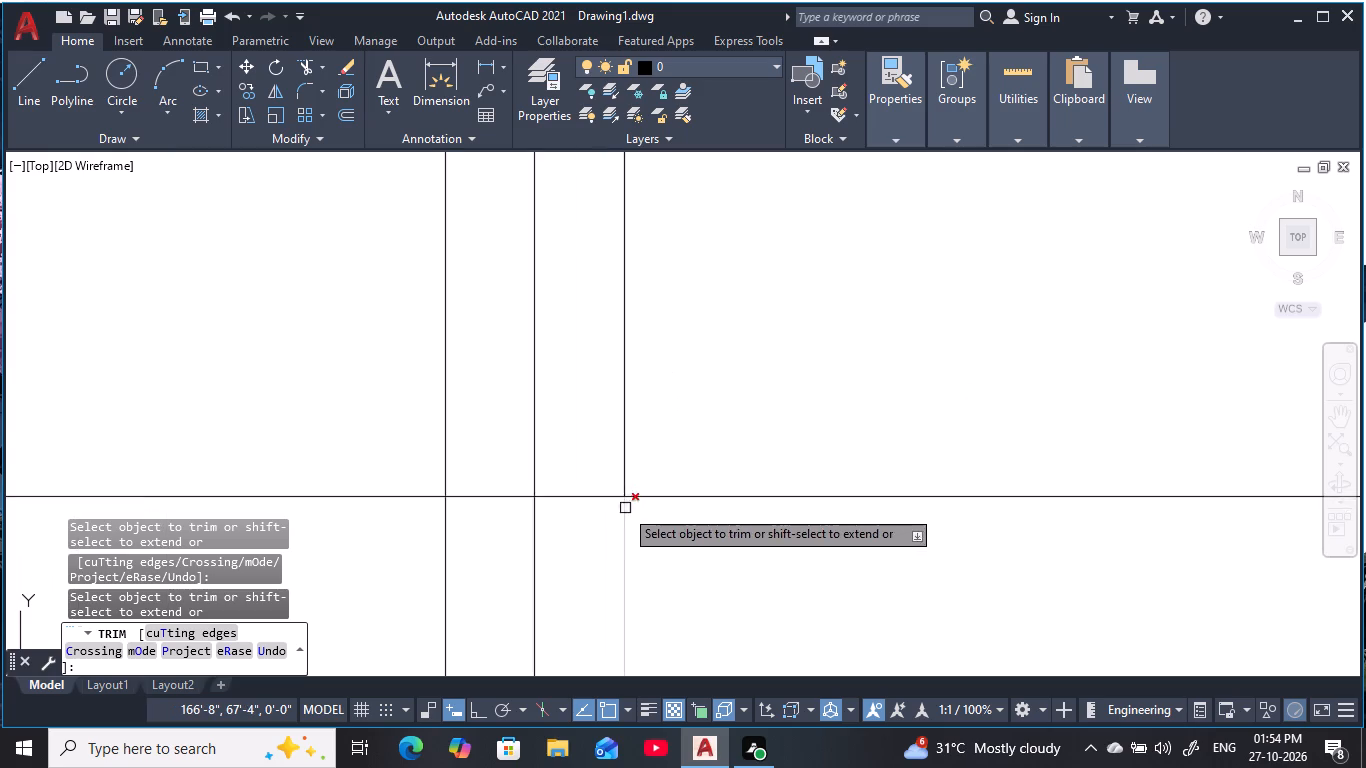
pyautogui.click(590, 493)
pyautogui.moveTo(489, 479); pyautogui.dragTo(494, 534)
pyautogui.scroll(-4, 700, 521)
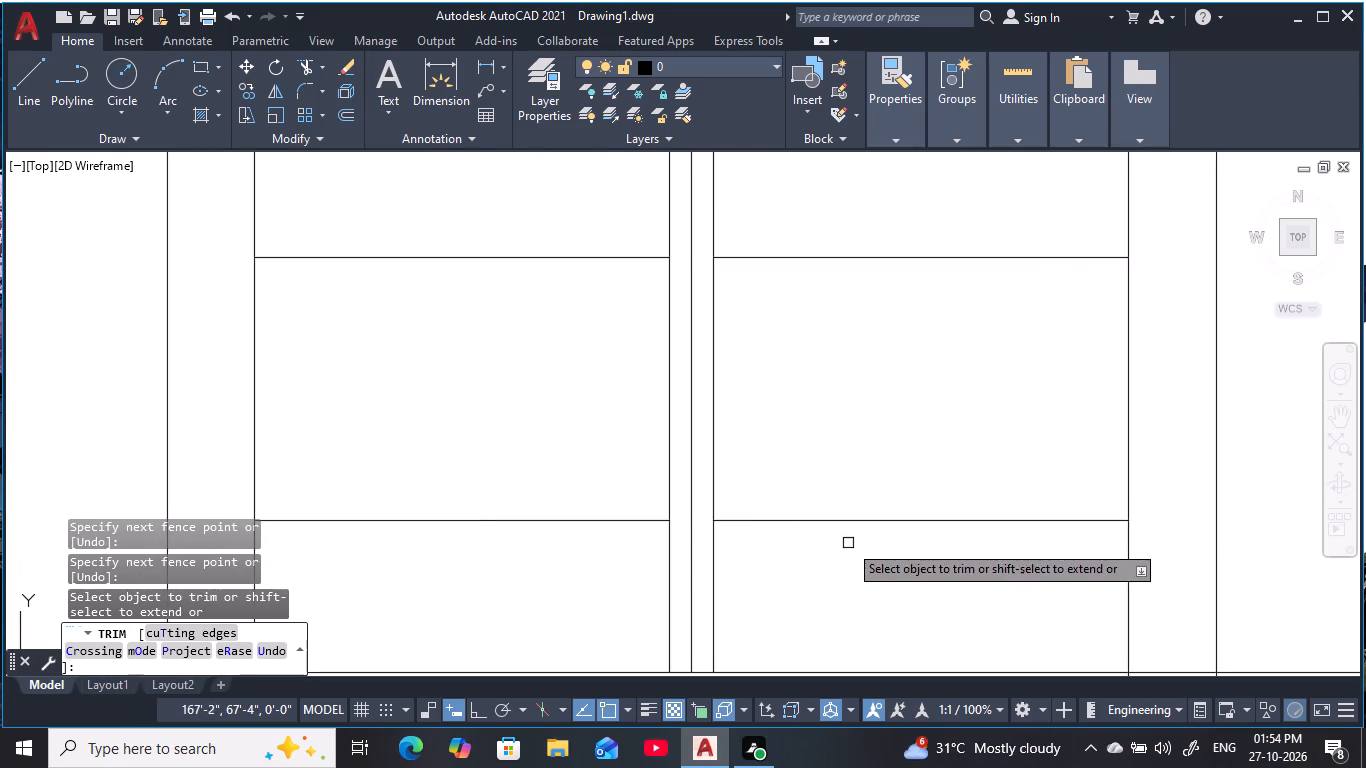
pyautogui.scroll(-1, 849, 543)
pyautogui.moveTo(805, 550); pyautogui.dragTo(665, 539, button='middle')
pyautogui.scroll(-1, 1020, 466)
pyautogui.moveTo(1021, 466); pyautogui.dragTo(735, 486, button='middle')
pyautogui.moveTo(1097, 455); pyautogui.dragTo(852, 405, button='middle')
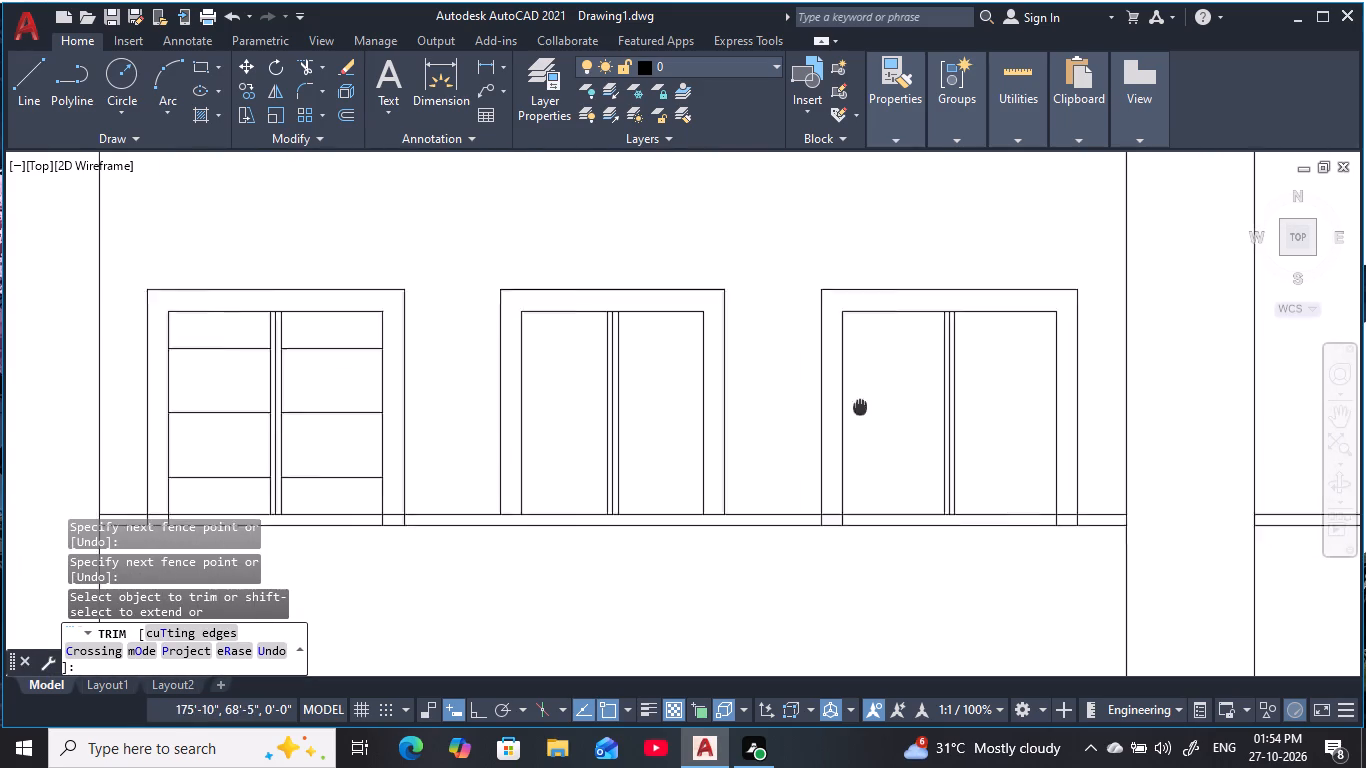
pyautogui.moveTo(852, 405); pyautogui.dragTo(836, 404, button='middle')
pyautogui.moveTo(949, 385); pyautogui.dragTo(947, 399, button='middle')
pyautogui.press('Escape')
pyautogui.press('Escape')
pyautogui.press('Escape')
pyautogui.press('Escape')
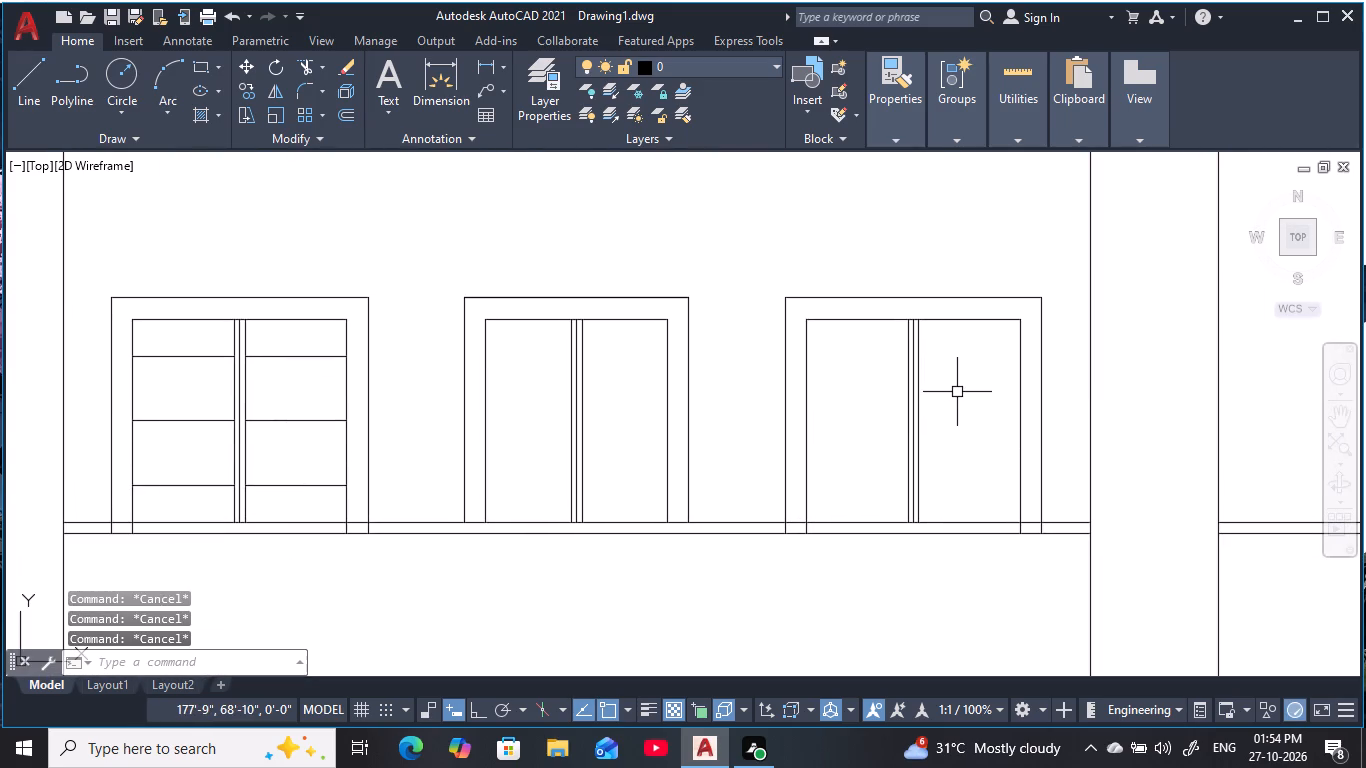
# Draw a horizontal line in the third opening from the midpoint of the mullion's right line to the inner right frame line.
pyautogui.write('l')
pyautogui.press('space')
pyautogui.moveTo(989, 406); pyautogui.dragTo(852, 401, button='middle')
pyautogui.scroll(1, 851, 395)
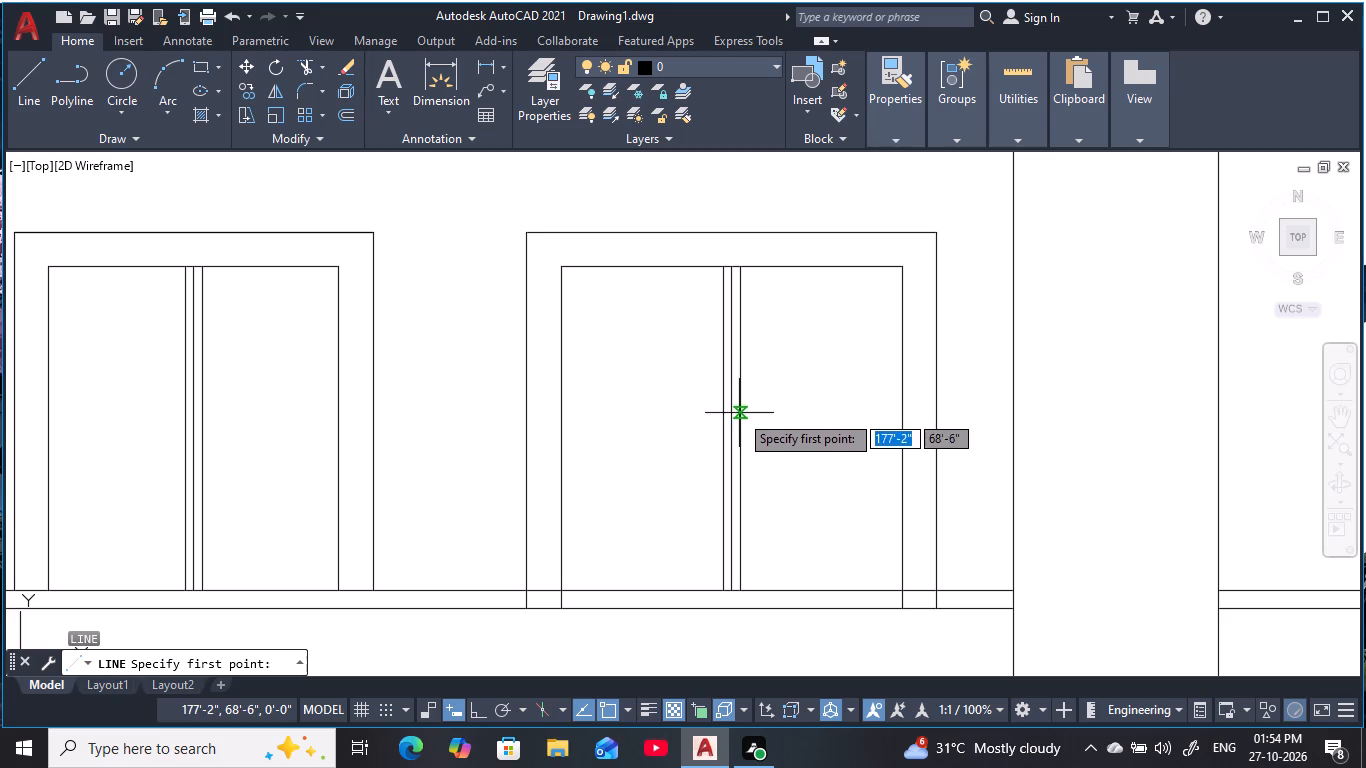
pyautogui.click(743, 431)
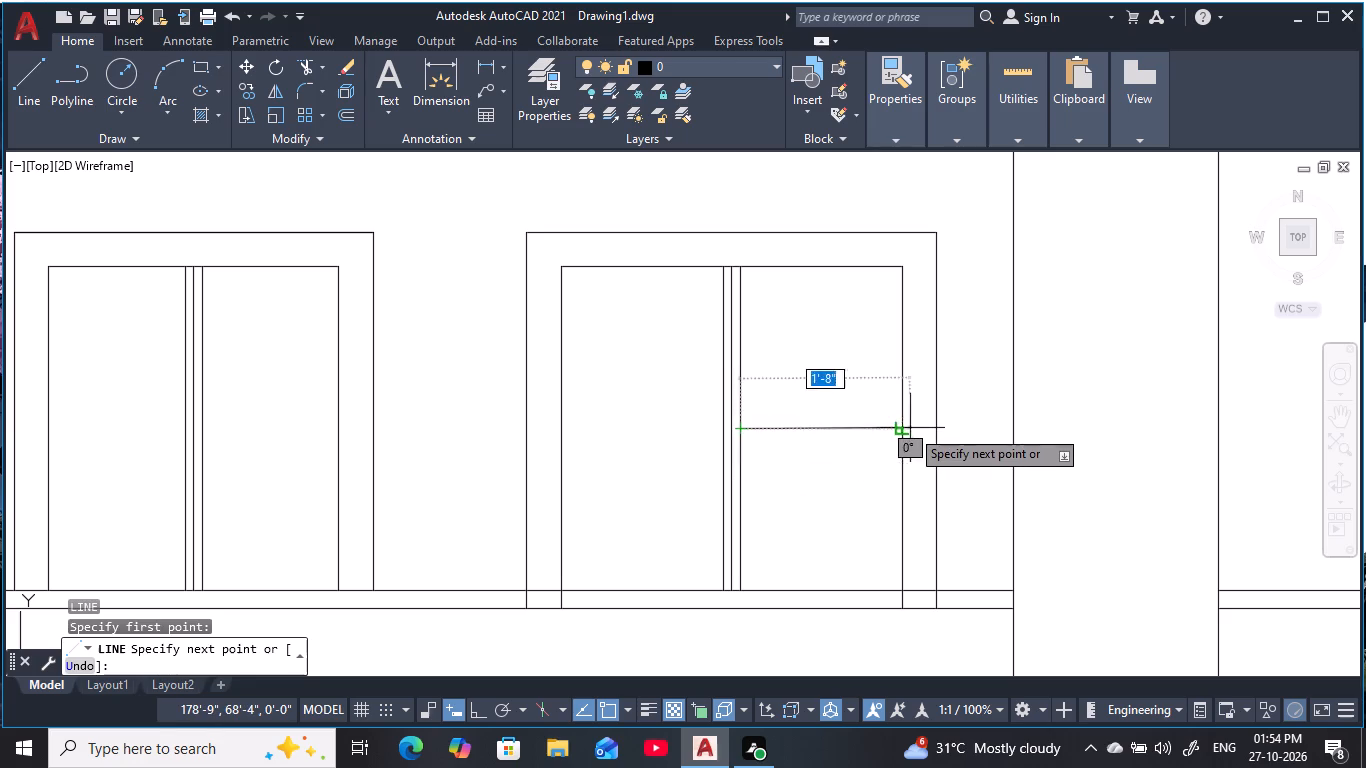
pyautogui.click(904, 431)
pyautogui.press('Escape')
pyautogui.press('Escape')
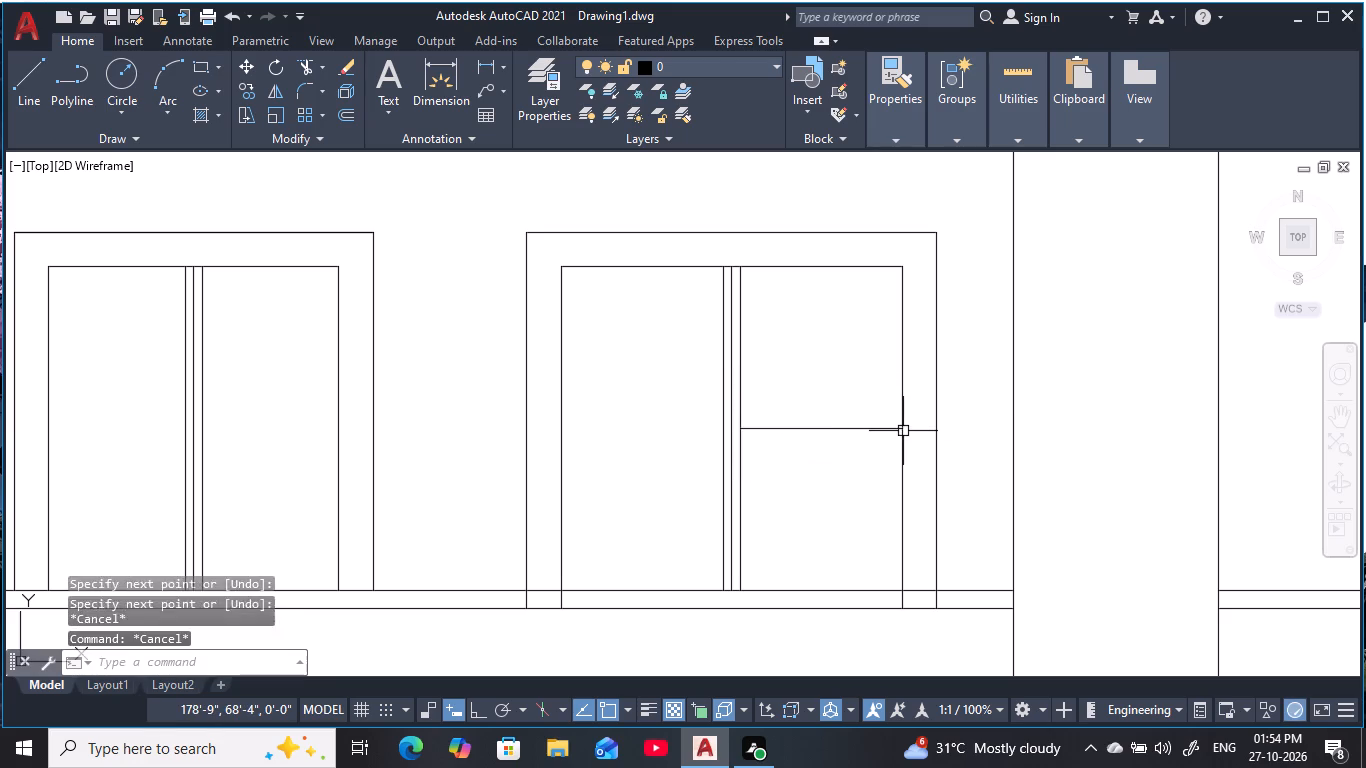
pyautogui.press('Escape')
pyautogui.press('Escape')
pyautogui.press('Escape')
# Extend the third opening's horizontal line across the mullion to the inner left frame line.
pyautogui.write('ex')
pyautogui.press('space')
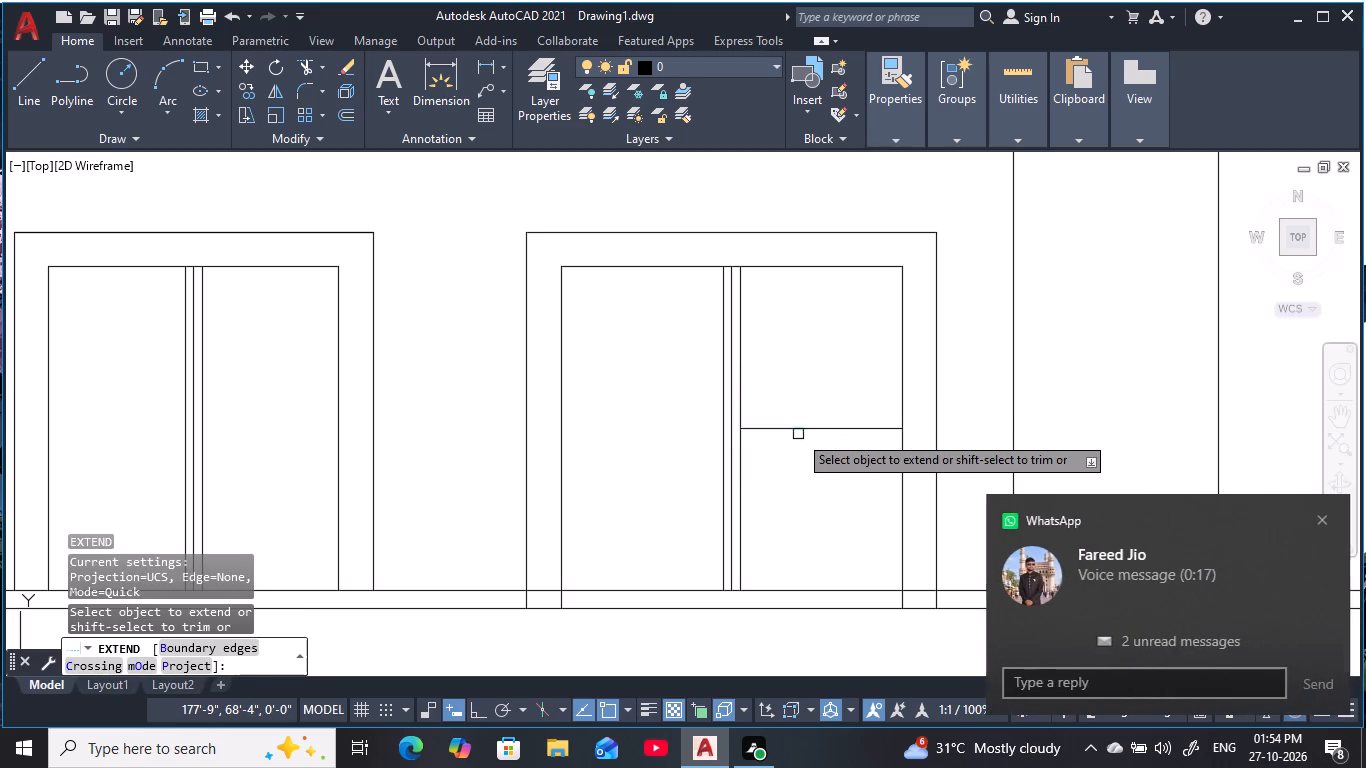
pyautogui.click(794, 431)
pyautogui.click(770, 428)
pyautogui.click(764, 432)
pyautogui.press('Escape')
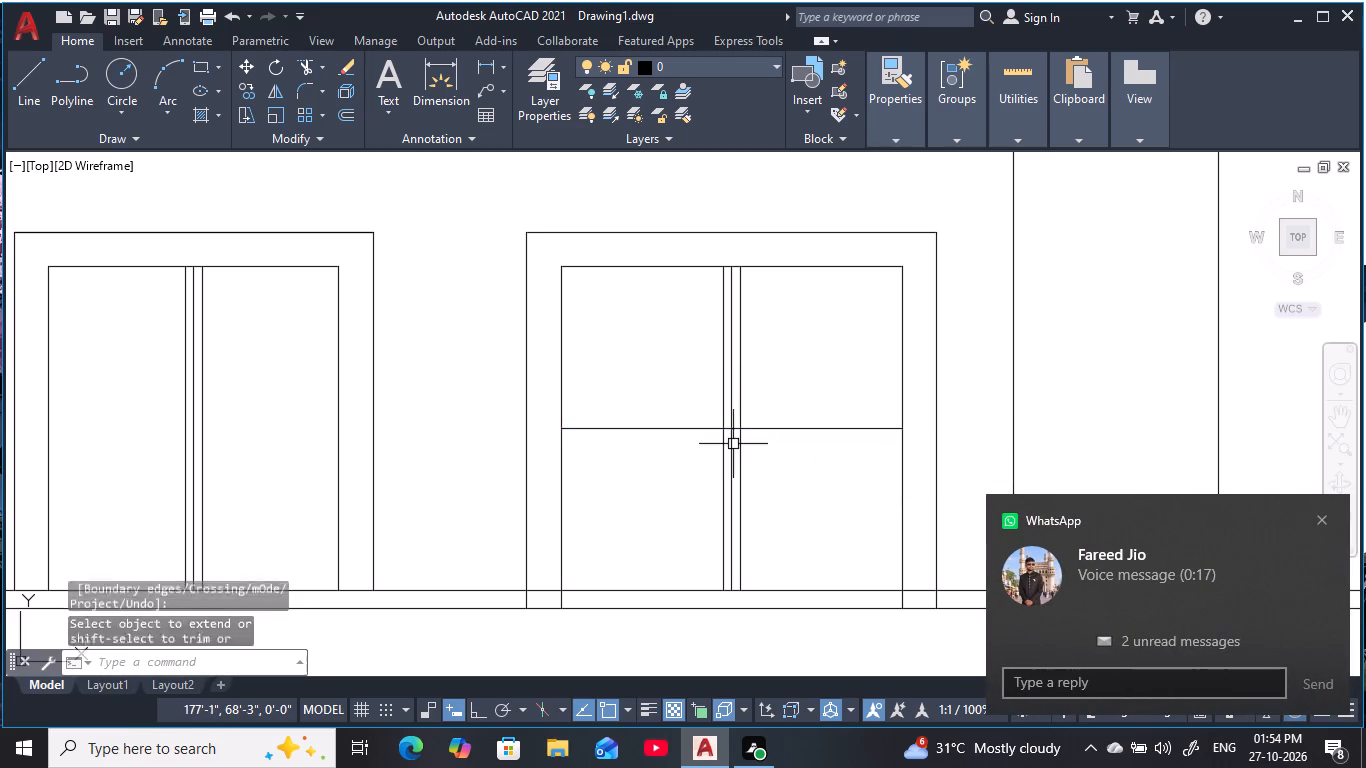
pyautogui.press('Escape')
pyautogui.press('Escape')
pyautogui.press('Escape')
pyautogui.press('Escape')
pyautogui.press('Escape')
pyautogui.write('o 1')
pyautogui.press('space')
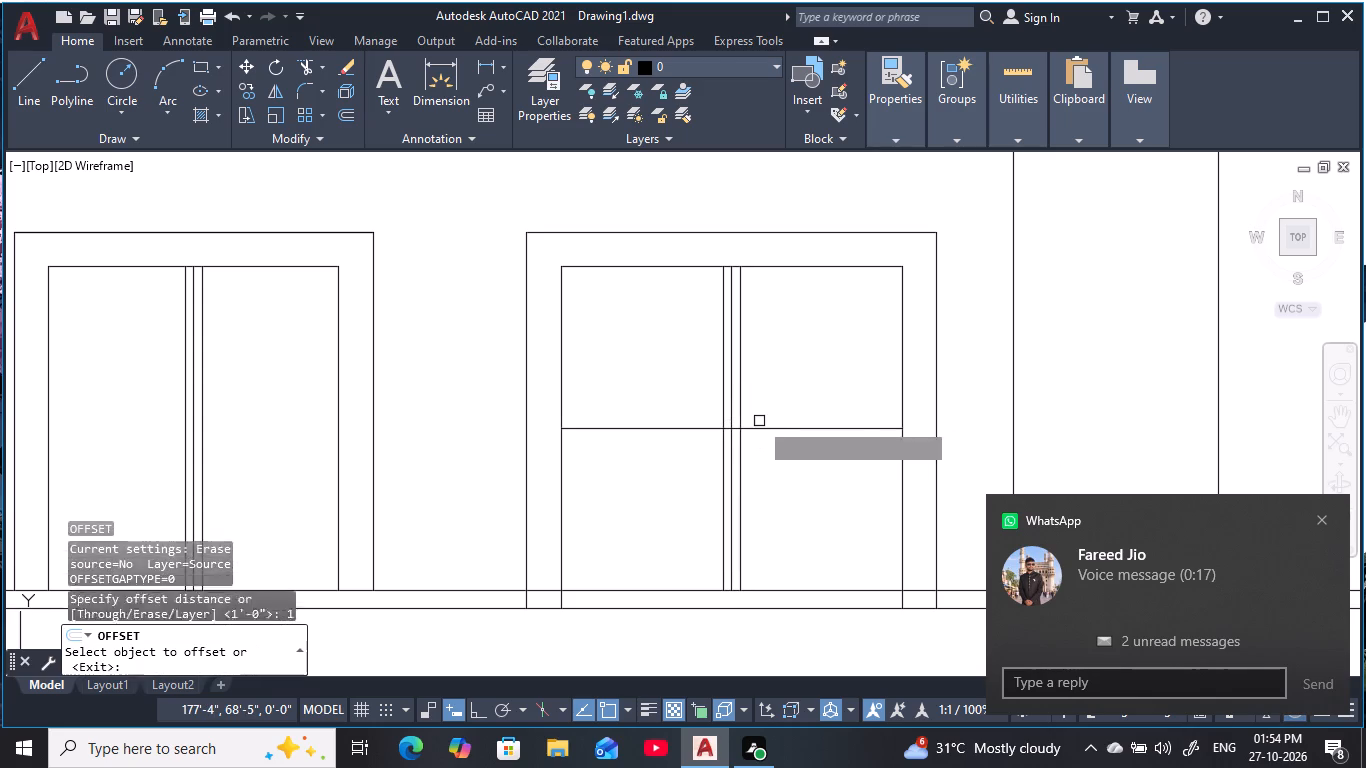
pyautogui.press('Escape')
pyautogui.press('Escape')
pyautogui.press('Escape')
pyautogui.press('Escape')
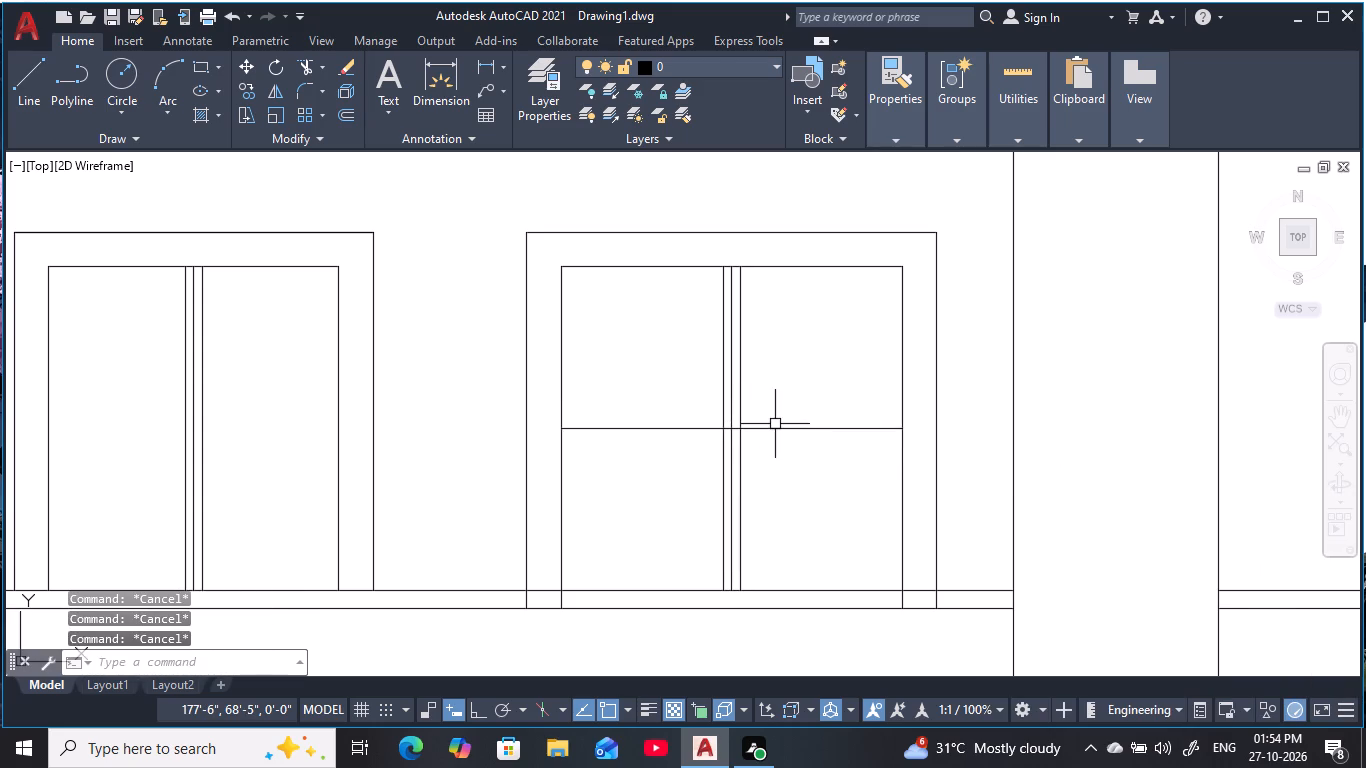
# Offset the third opening's horizontal line 1' upward and 1' downward.
pyautogui.write("o 1'")
pyautogui.press('space')
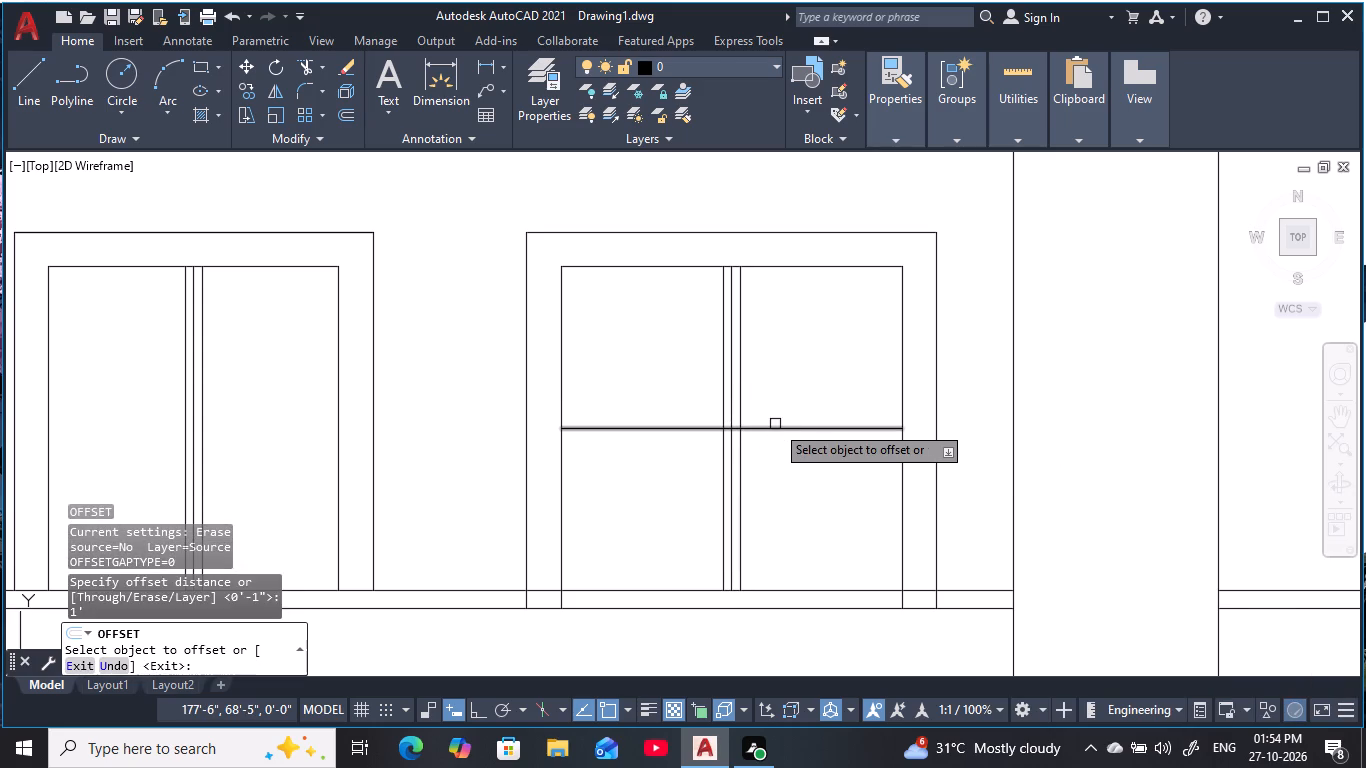
pyautogui.click(783, 427)
pyautogui.click(804, 298)
pyautogui.click(804, 432)
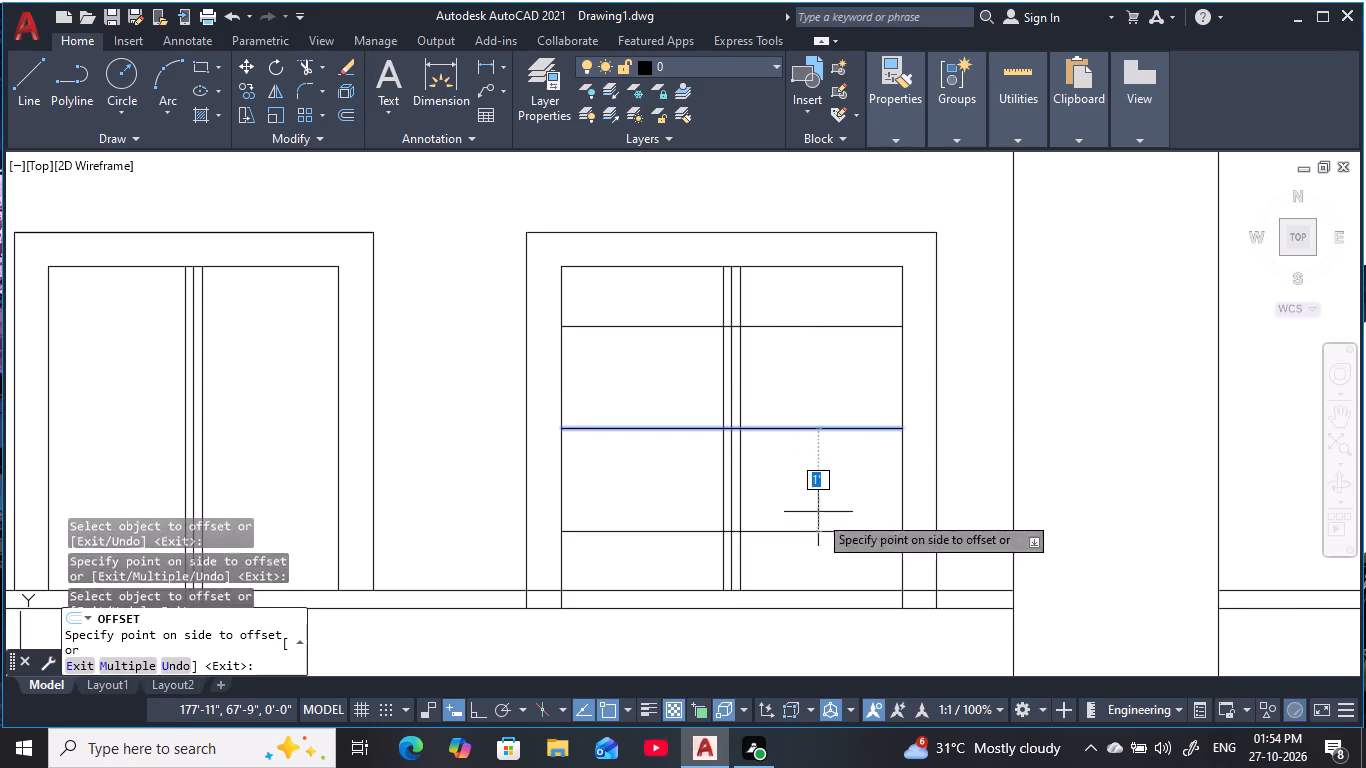
pyautogui.click(820, 571)
pyautogui.press('Escape')
pyautogui.press('Escape')
pyautogui.press('Escape')
pyautogui.press('Escape')
pyautogui.press('Escape')
# Trim the third opening's upper and middle horizontal lines where they cross the mullion, on both sides of its centre line.
pyautogui.write('tr')
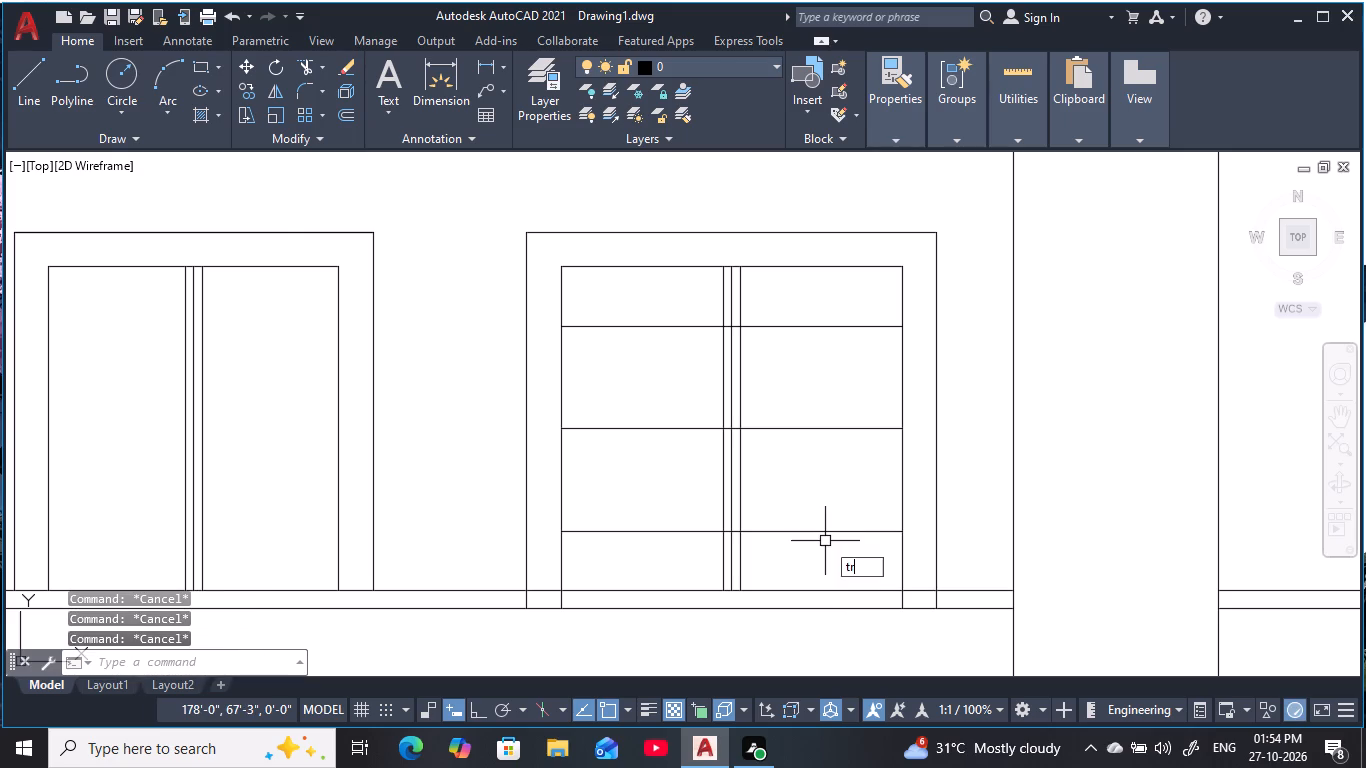
pyautogui.press('space')
pyautogui.scroll(4, 736, 328)
pyautogui.click(735, 325)
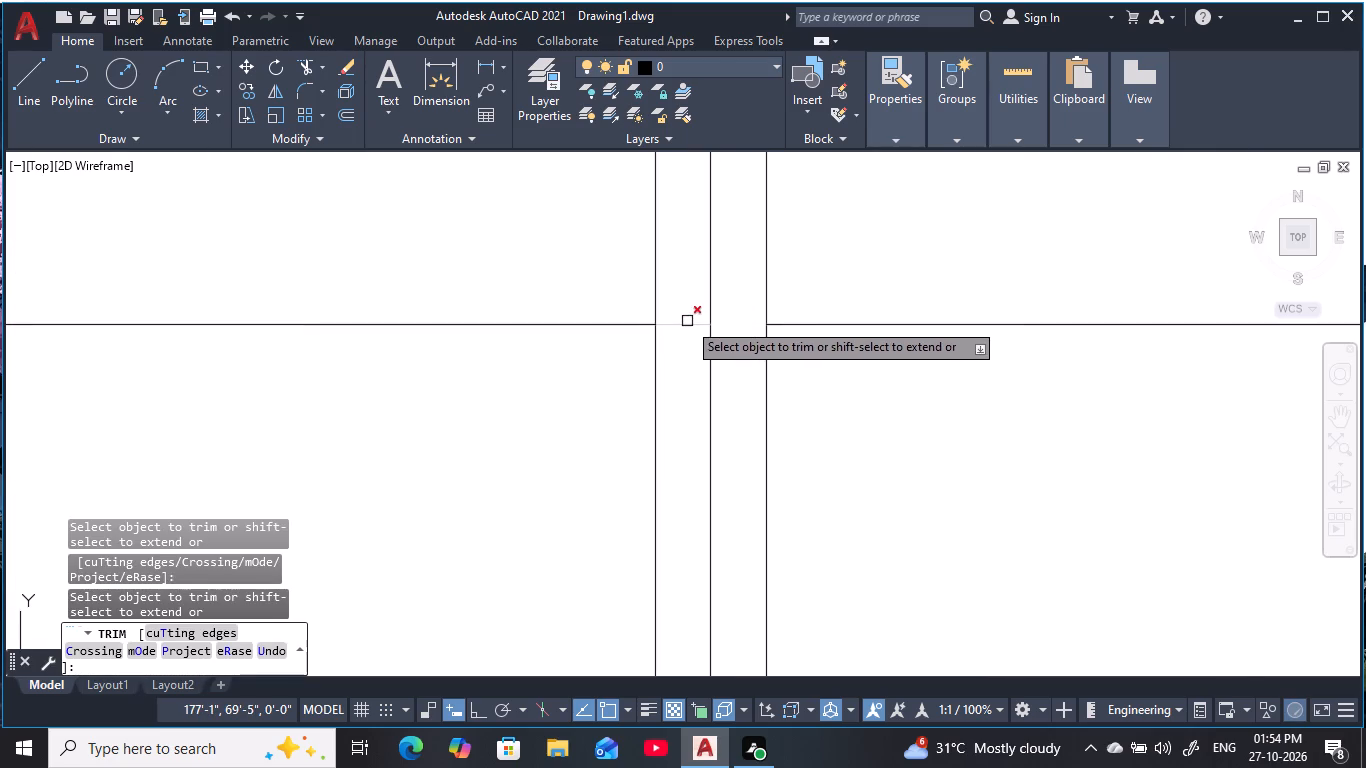
pyautogui.click(684, 321)
pyautogui.scroll(-3, 928, 454)
pyautogui.moveTo(937, 452); pyautogui.dragTo(885, 321, button='middle')
pyautogui.scroll(2, 845, 456)
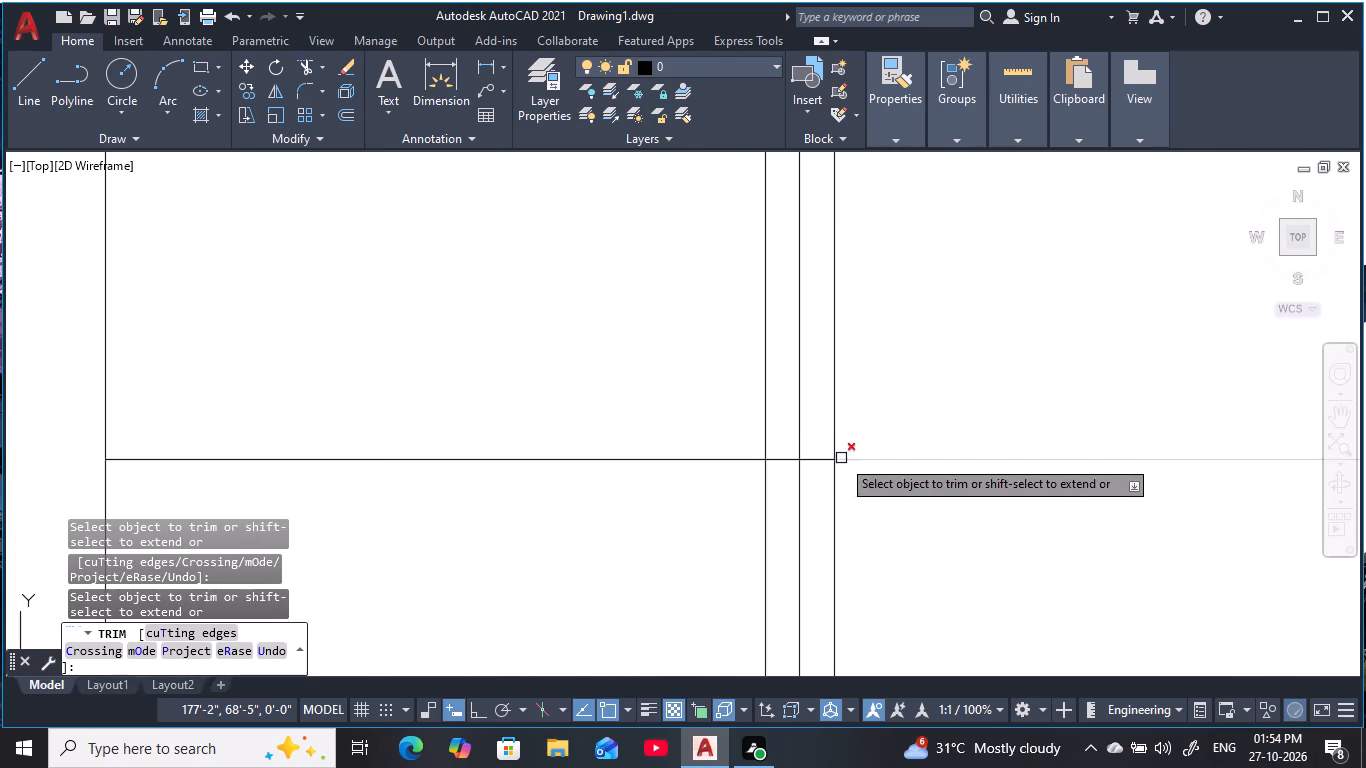
pyautogui.click(819, 463)
pyautogui.click(778, 460)
# Trim the third opening's lower horizontal line where it crosses the mullion, on both sides of its centre line.
pyautogui.scroll(-1, 1009, 420)
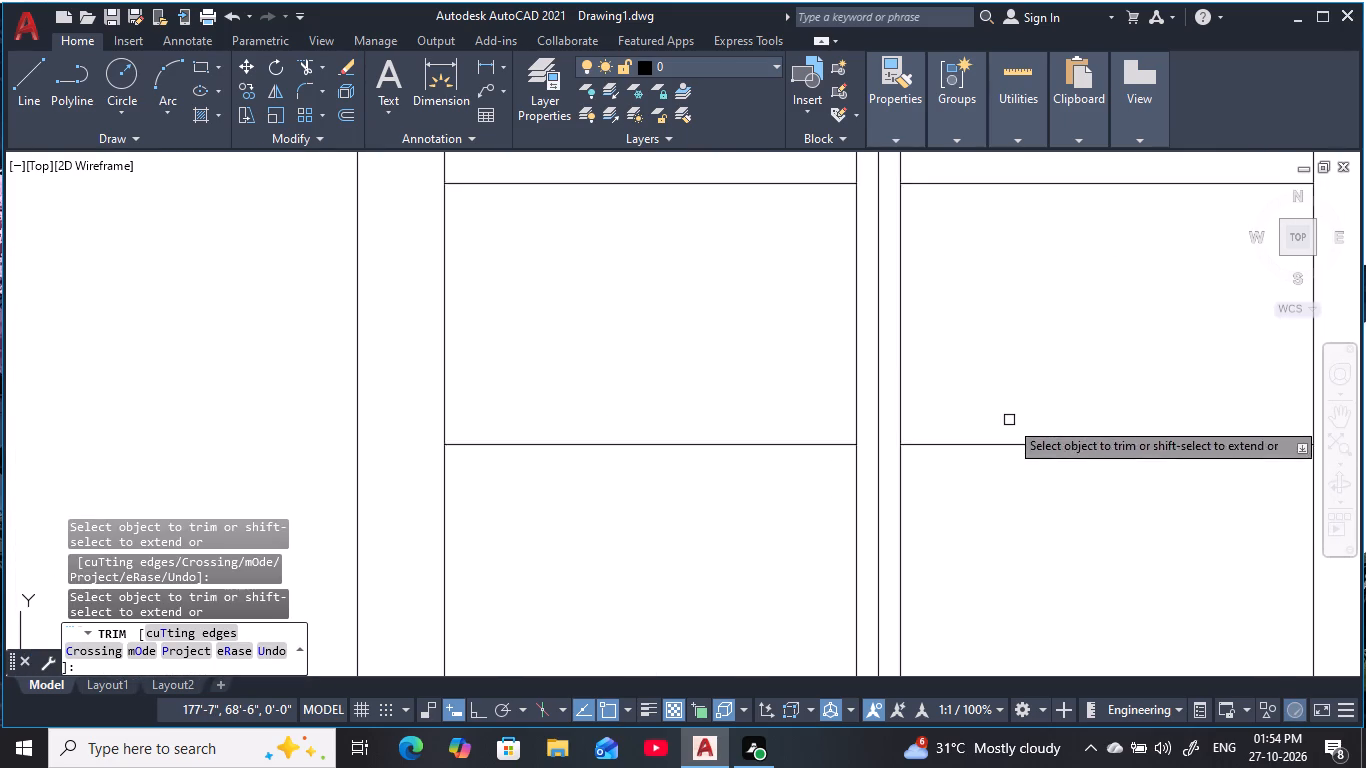
pyautogui.moveTo(1009, 420); pyautogui.dragTo(953, 333, button='middle')
pyautogui.moveTo(969, 462); pyautogui.dragTo(923, 399, button='middle')
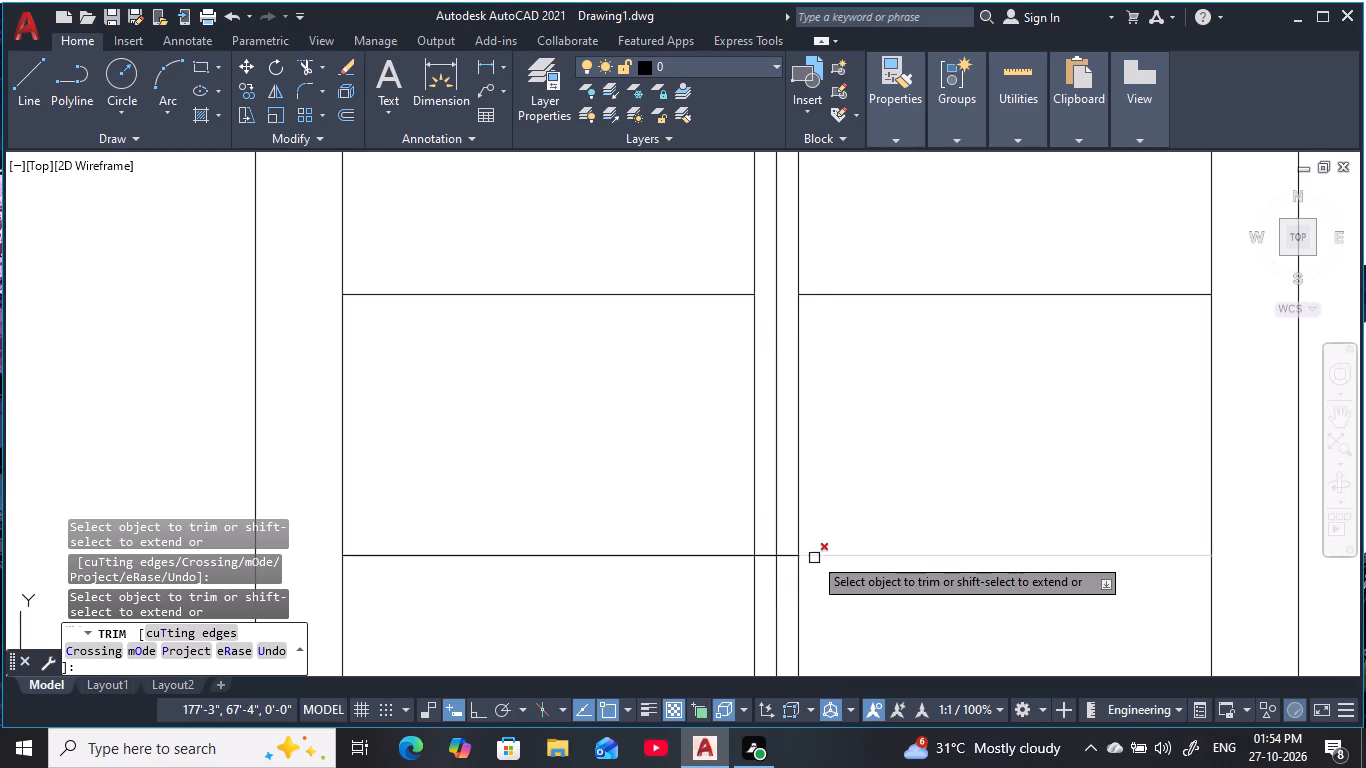
pyautogui.click(788, 557)
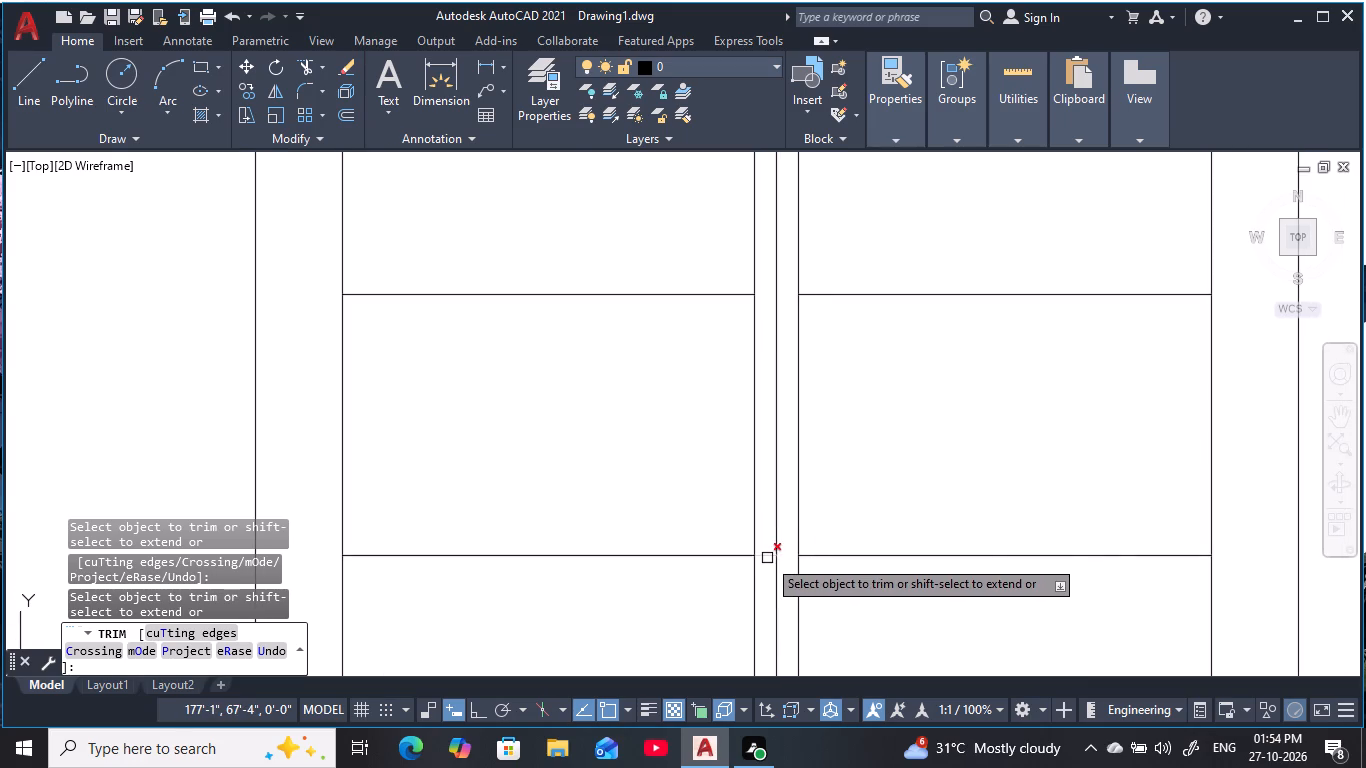
pyautogui.click(767, 558)
pyautogui.scroll(-4, 962, 453)
pyautogui.moveTo(960, 434); pyautogui.dragTo(957, 459, button='middle')
pyautogui.press('Escape')
pyautogui.press('Escape')
pyautogui.press('Escape')
pyautogui.press('Escape')
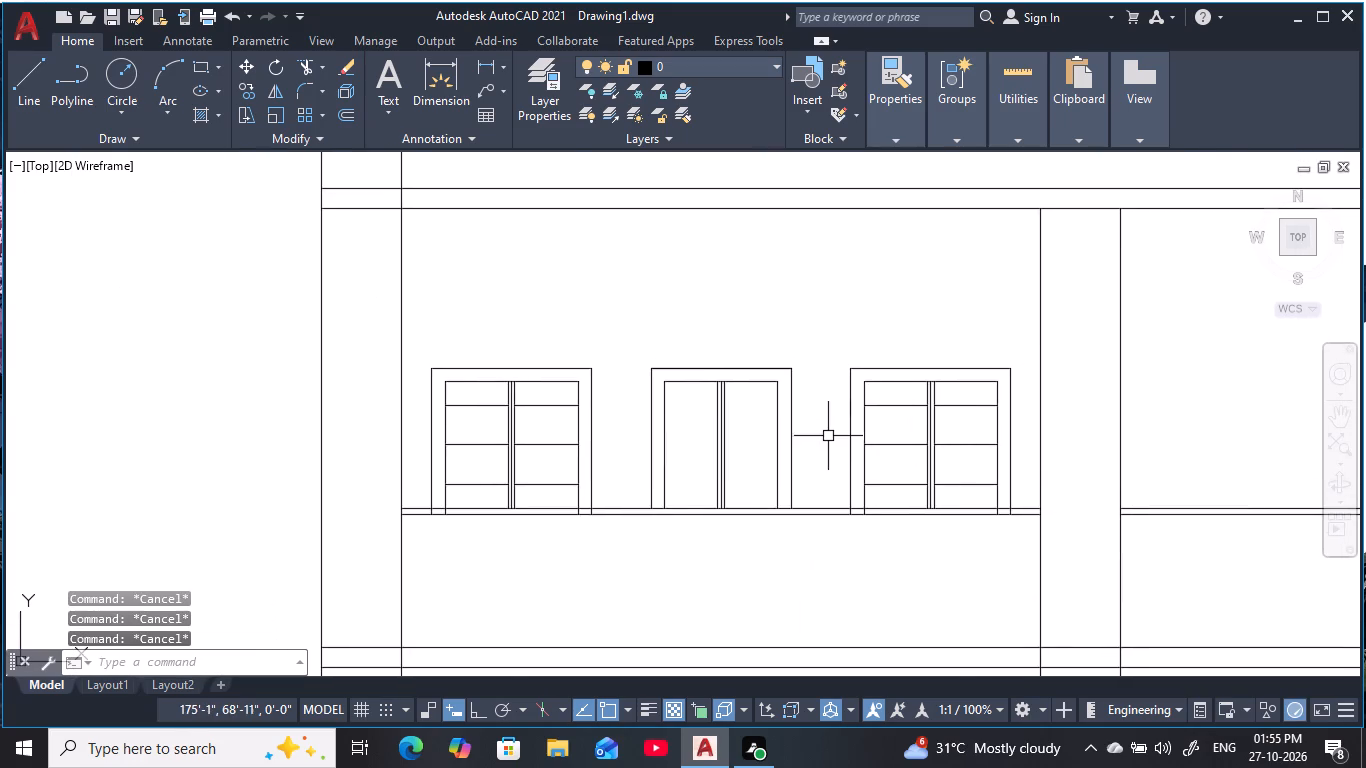
pyautogui.press('Escape')
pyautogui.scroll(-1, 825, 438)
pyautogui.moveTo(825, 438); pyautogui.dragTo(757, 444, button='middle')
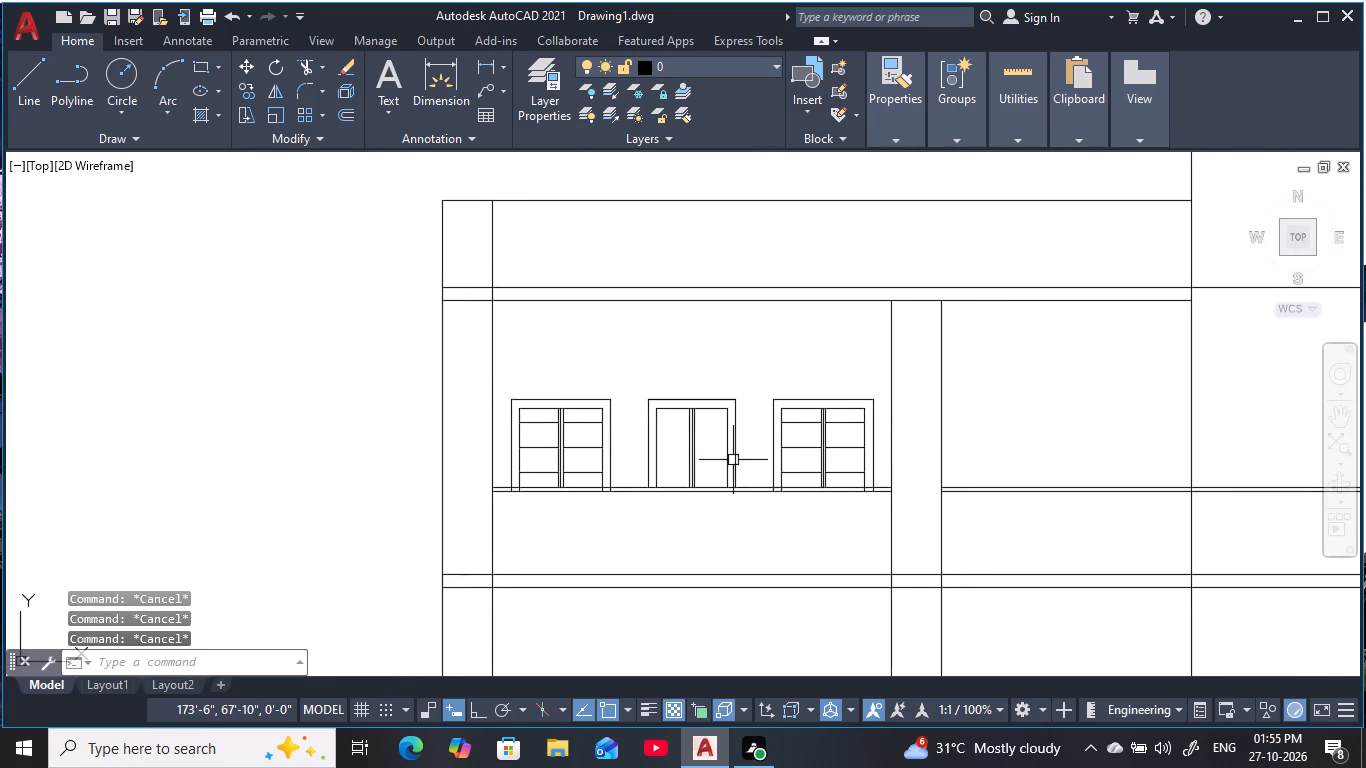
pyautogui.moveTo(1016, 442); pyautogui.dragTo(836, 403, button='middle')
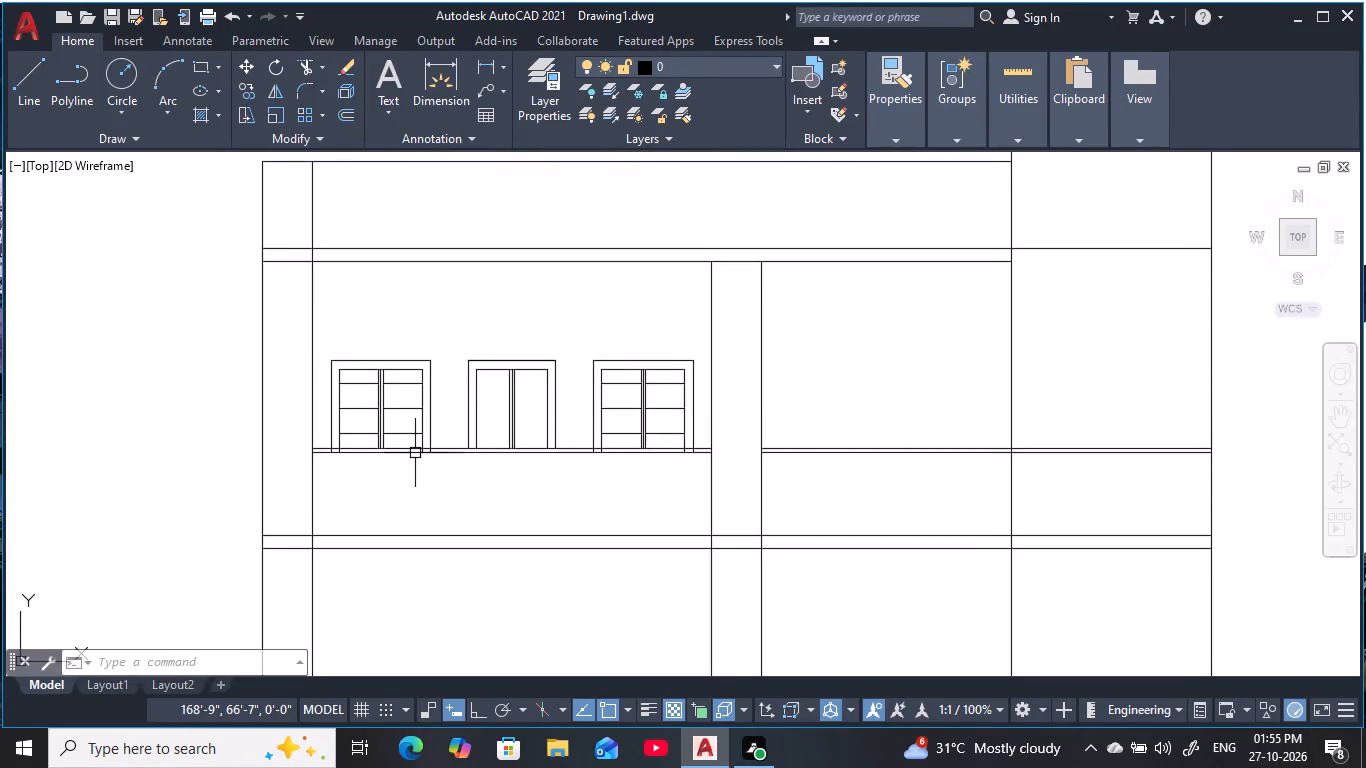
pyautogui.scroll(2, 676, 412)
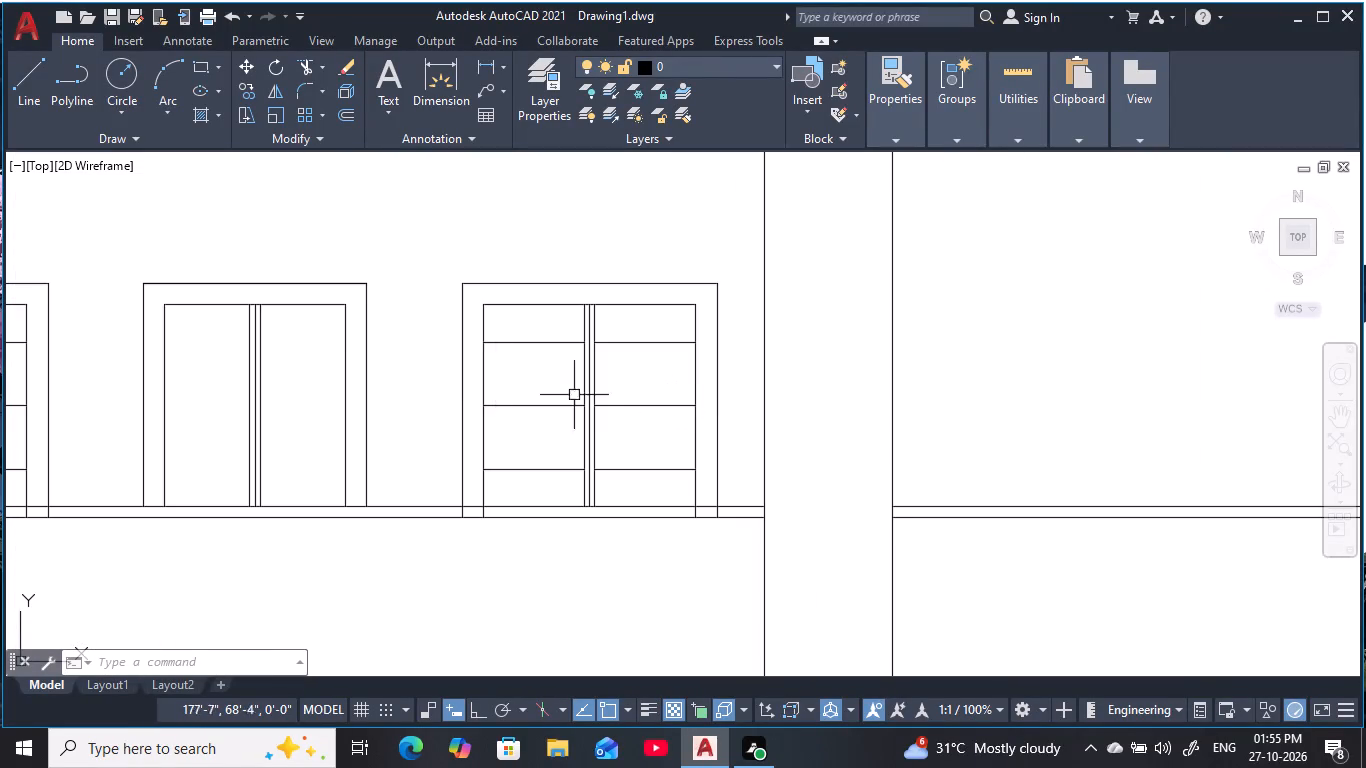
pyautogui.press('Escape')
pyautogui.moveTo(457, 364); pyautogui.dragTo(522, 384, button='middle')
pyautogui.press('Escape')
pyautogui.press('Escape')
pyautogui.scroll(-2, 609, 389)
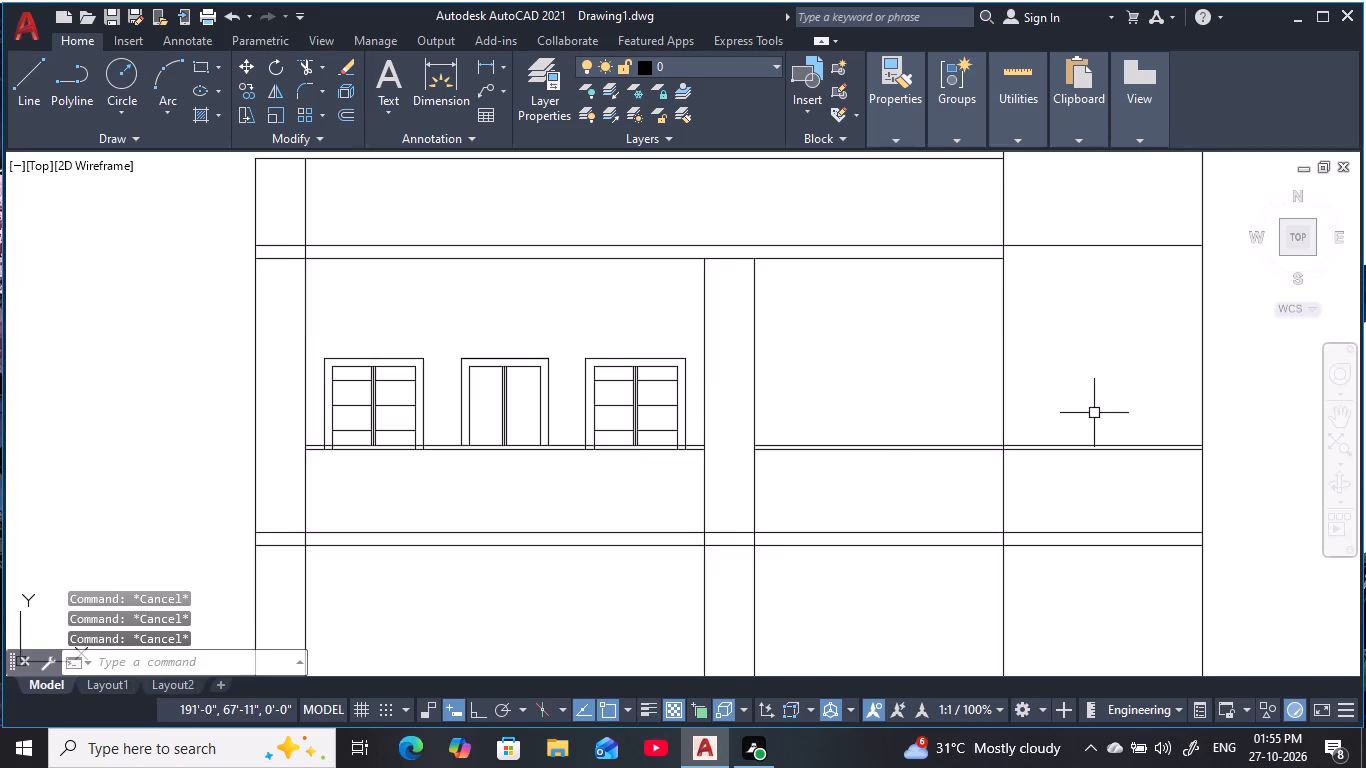
# Offset the right edge line of the column beside the third opening 9" to the right, into the next bay.
pyautogui.moveTo(1056, 410); pyautogui.dragTo(888, 413, button='middle')
pyautogui.press('Escape')
pyautogui.write('o')
pyautogui.press('space')
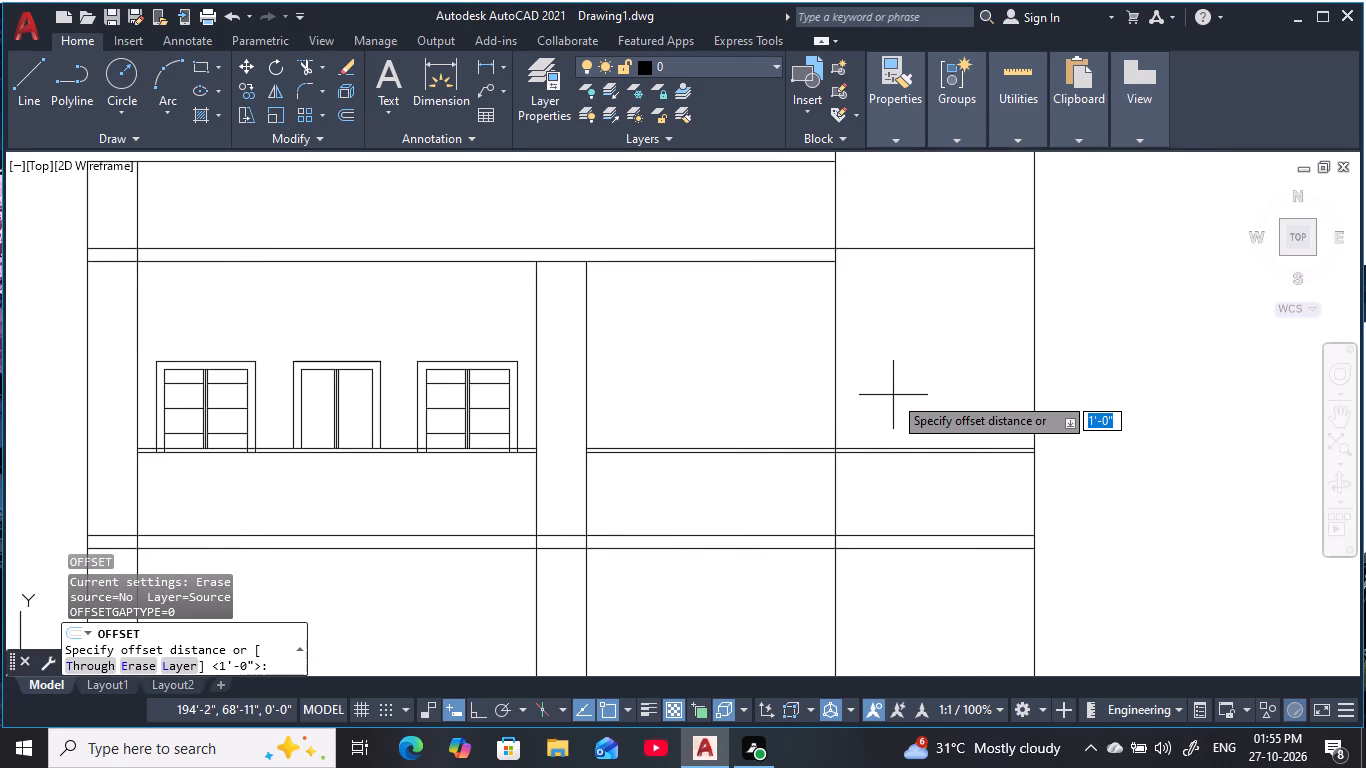
pyautogui.write('9')
pyautogui.press('space')
pyautogui.click(583, 427)
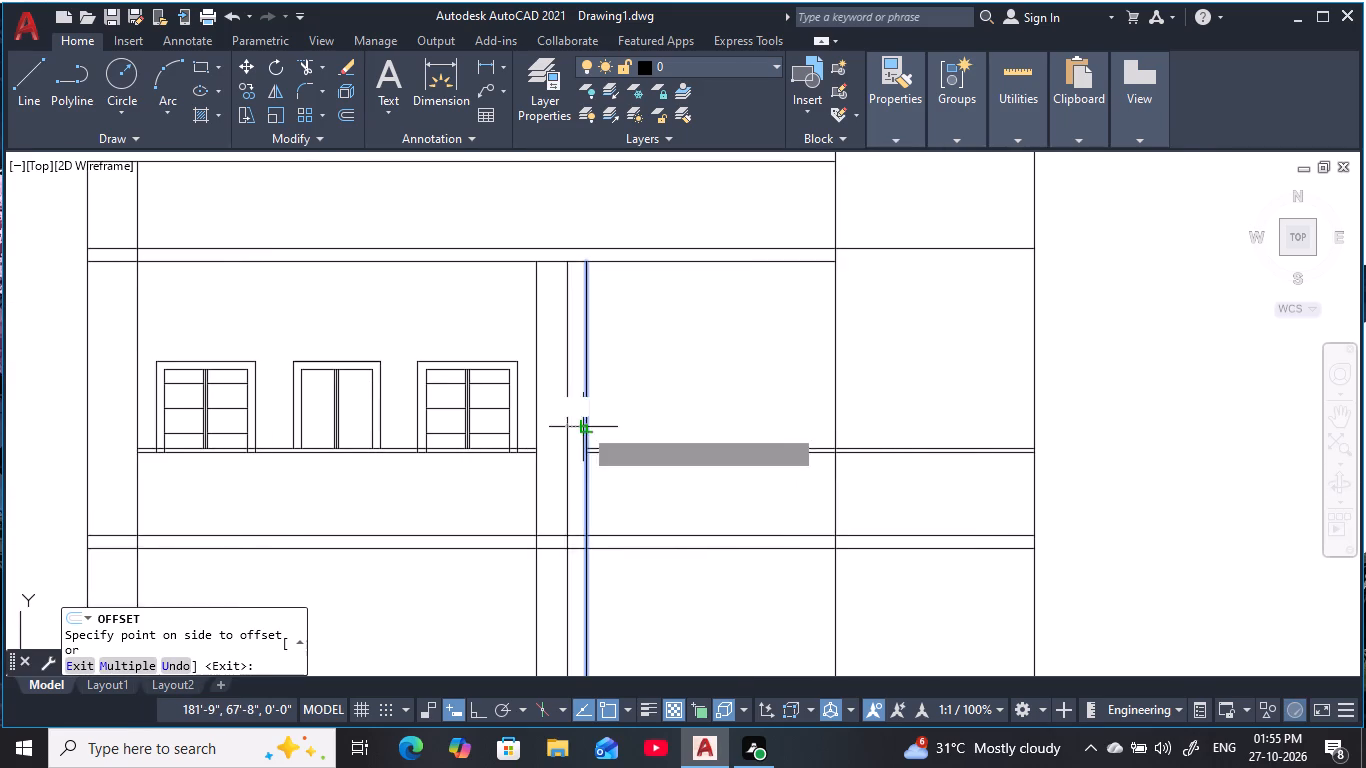
pyautogui.click(750, 396)
pyautogui.press('Escape')
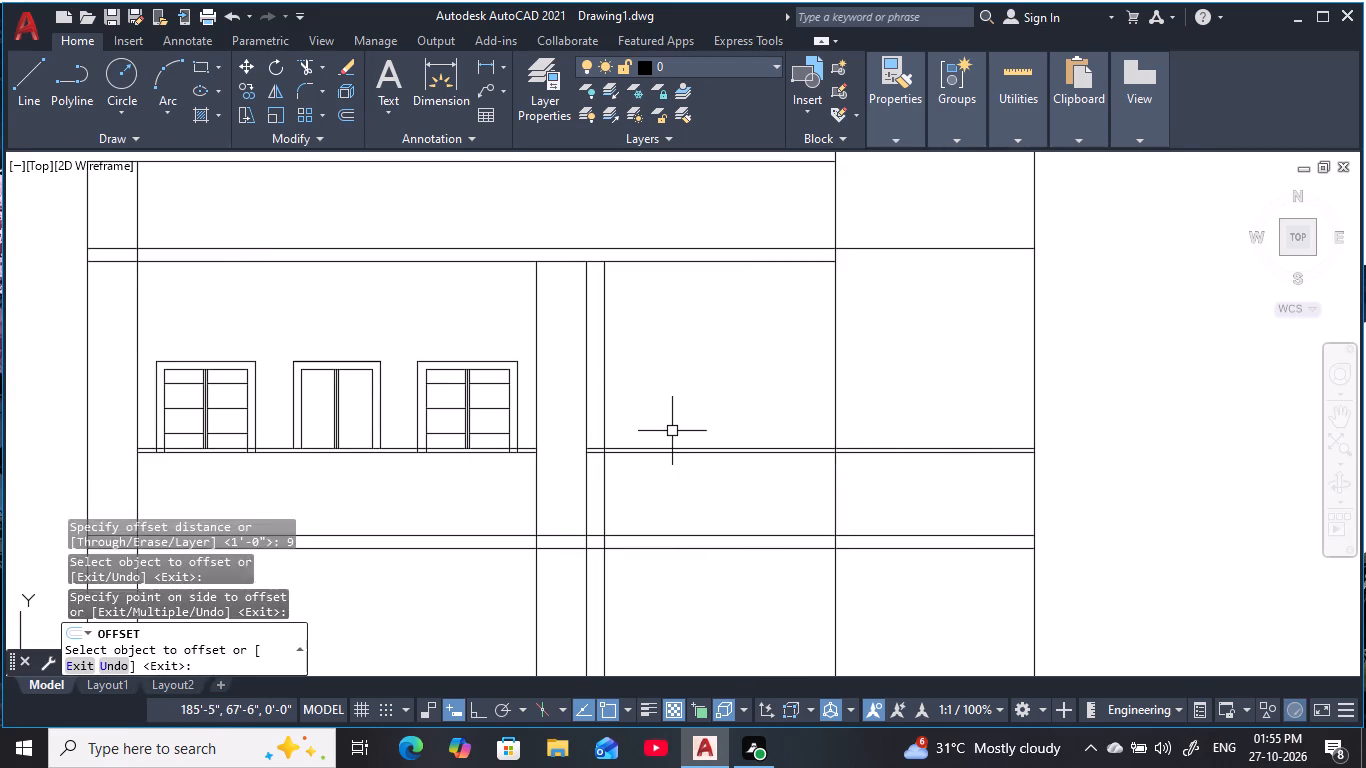
pyautogui.press('Escape')
pyautogui.press('Escape')
pyautogui.press('Escape')
pyautogui.press('Escape')
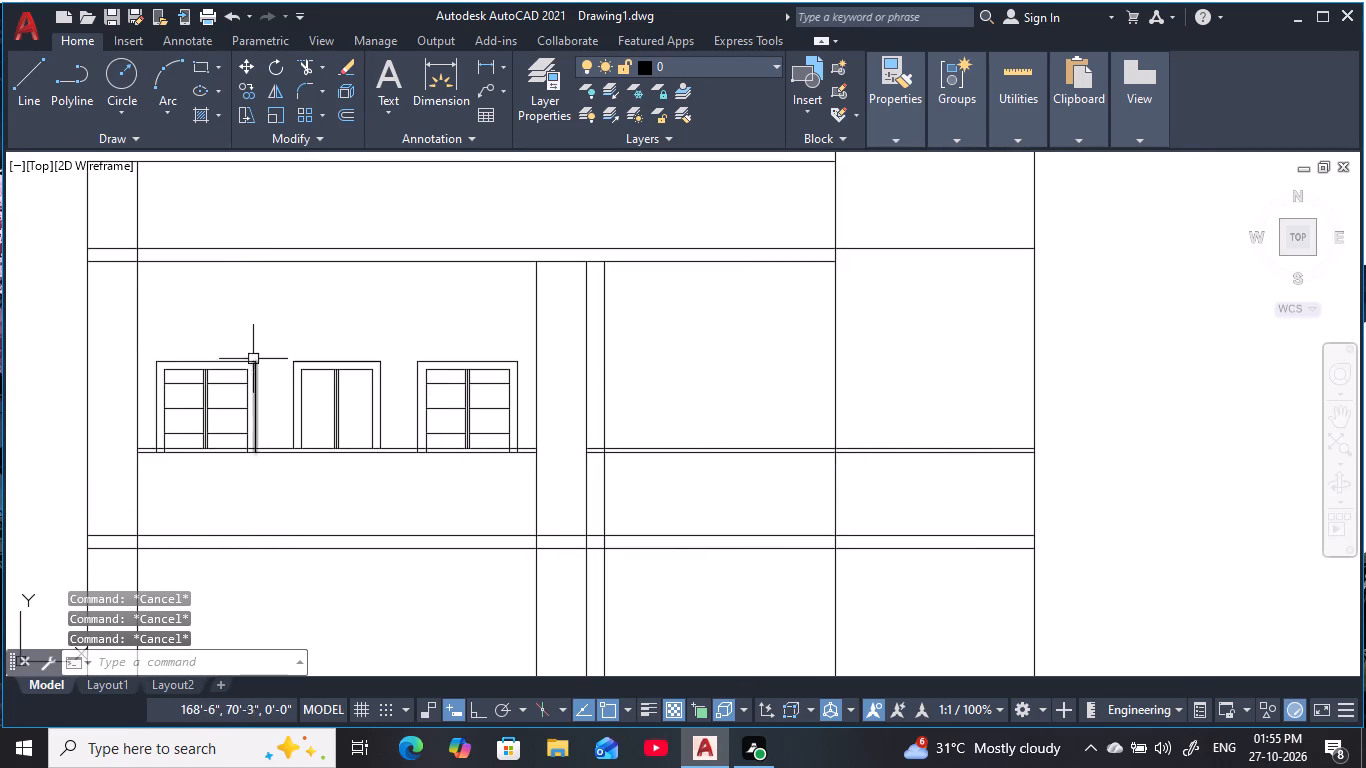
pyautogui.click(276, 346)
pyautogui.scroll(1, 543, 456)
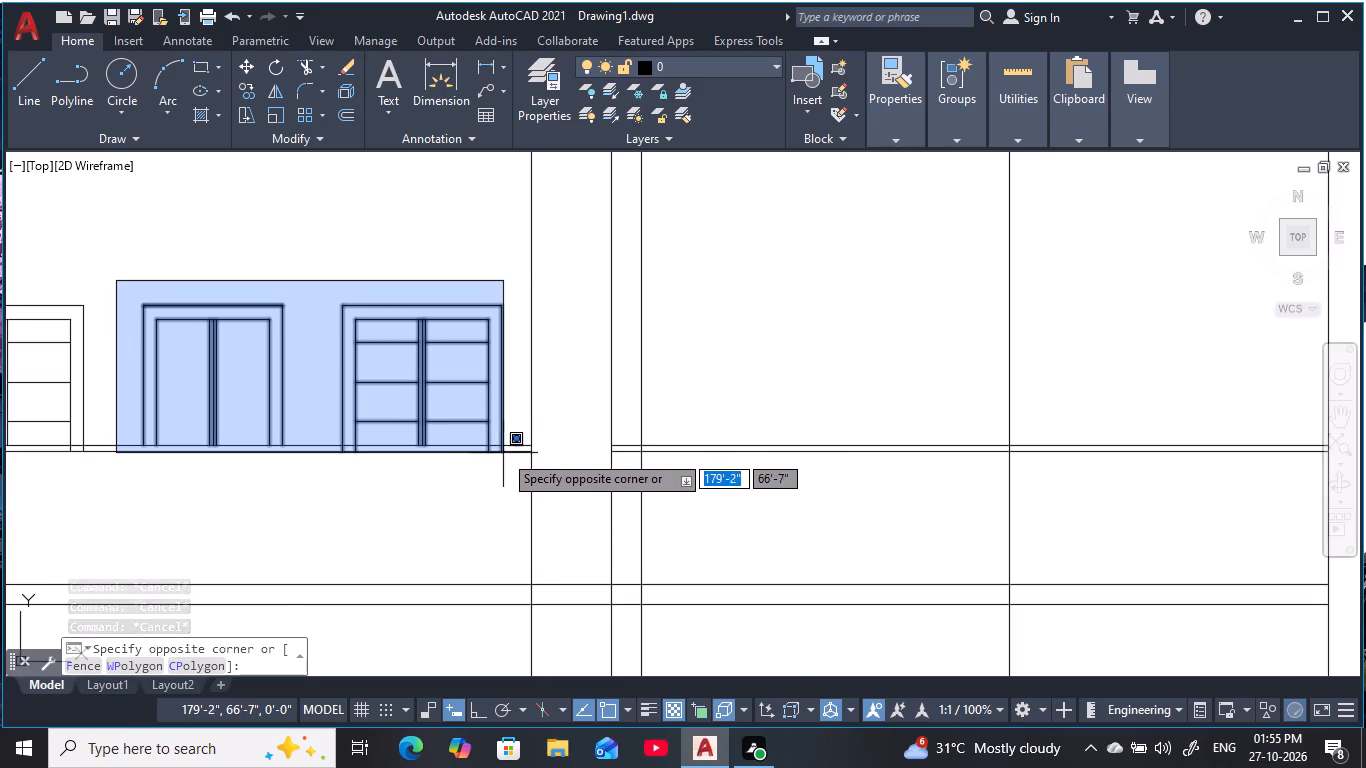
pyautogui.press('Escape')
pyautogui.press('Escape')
# Trim the third opening's outer and inner frame lines between the two sill lines, on both sides of the opening.
pyautogui.scroll(4, 492, 459)
pyautogui.moveTo(474, 462); pyautogui.dragTo(853, 464, button='middle')
pyautogui.press('Escape')
pyautogui.scroll(-2, 845, 463)
pyautogui.moveTo(845, 464); pyautogui.dragTo(845, 469, button='middle')
pyautogui.press('Escape')
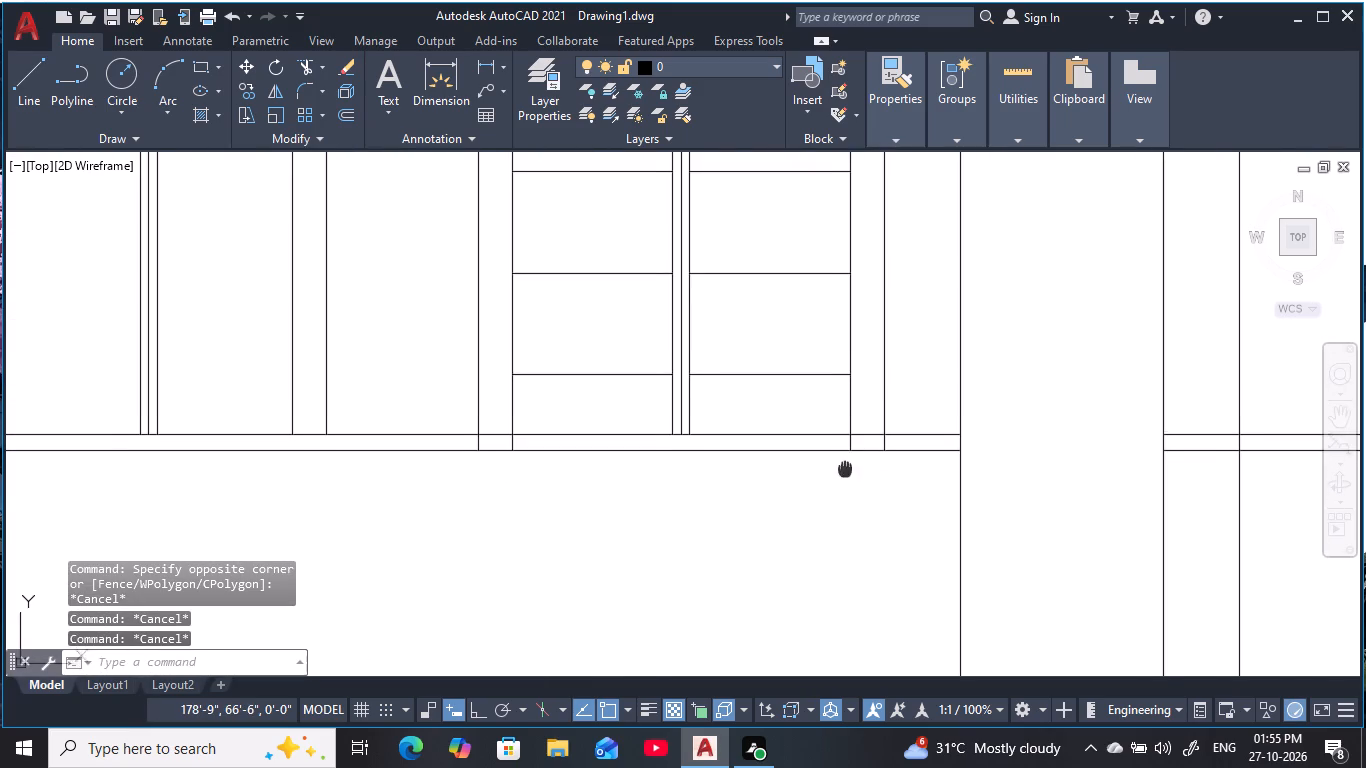
pyautogui.moveTo(845, 469); pyautogui.dragTo(848, 474, button='middle')
pyautogui.write('tr')
pyautogui.press('space')
pyautogui.scroll(2, 894, 457)
pyautogui.moveTo(896, 447); pyautogui.dragTo(892, 447)
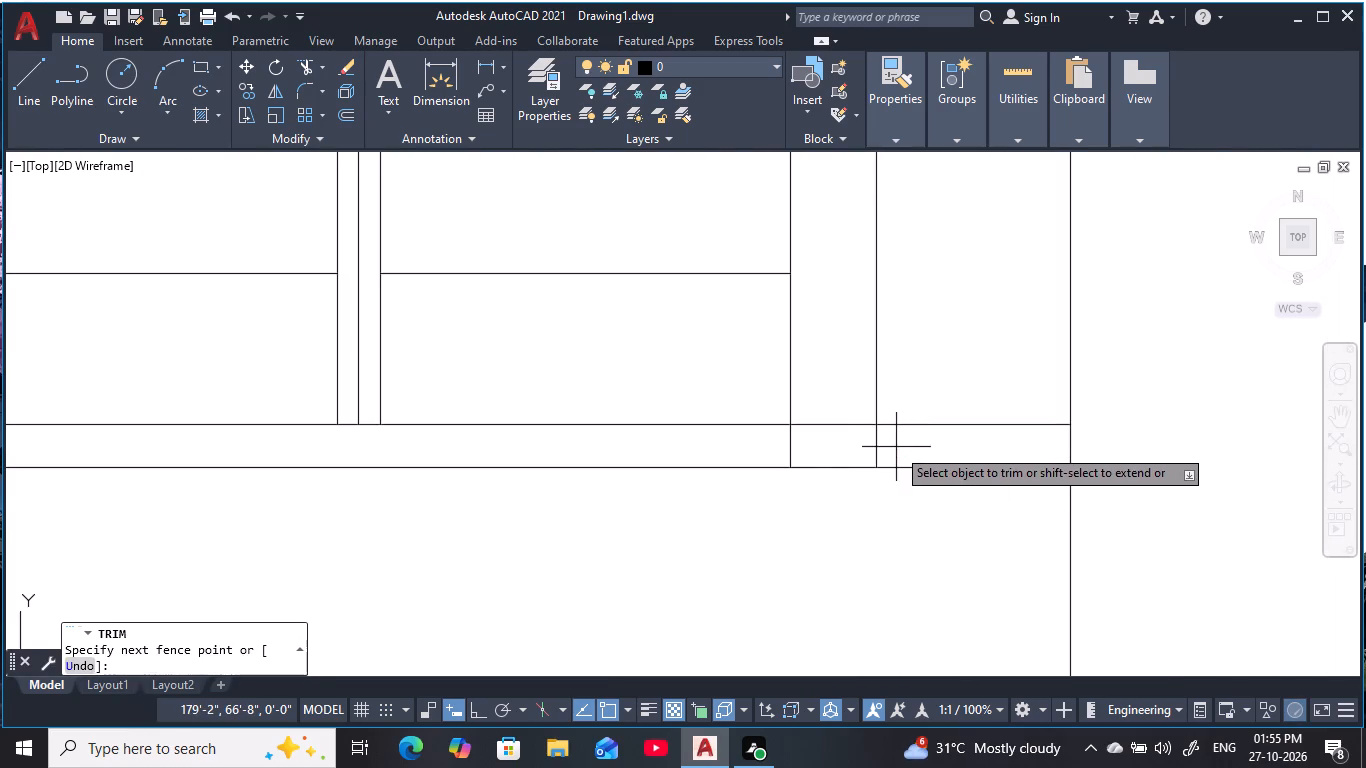
pyautogui.moveTo(892, 447); pyautogui.dragTo(758, 457)
pyautogui.moveTo(699, 466); pyautogui.dragTo(1254, 471, button='middle')
pyautogui.moveTo(533, 455); pyautogui.dragTo(359, 453)
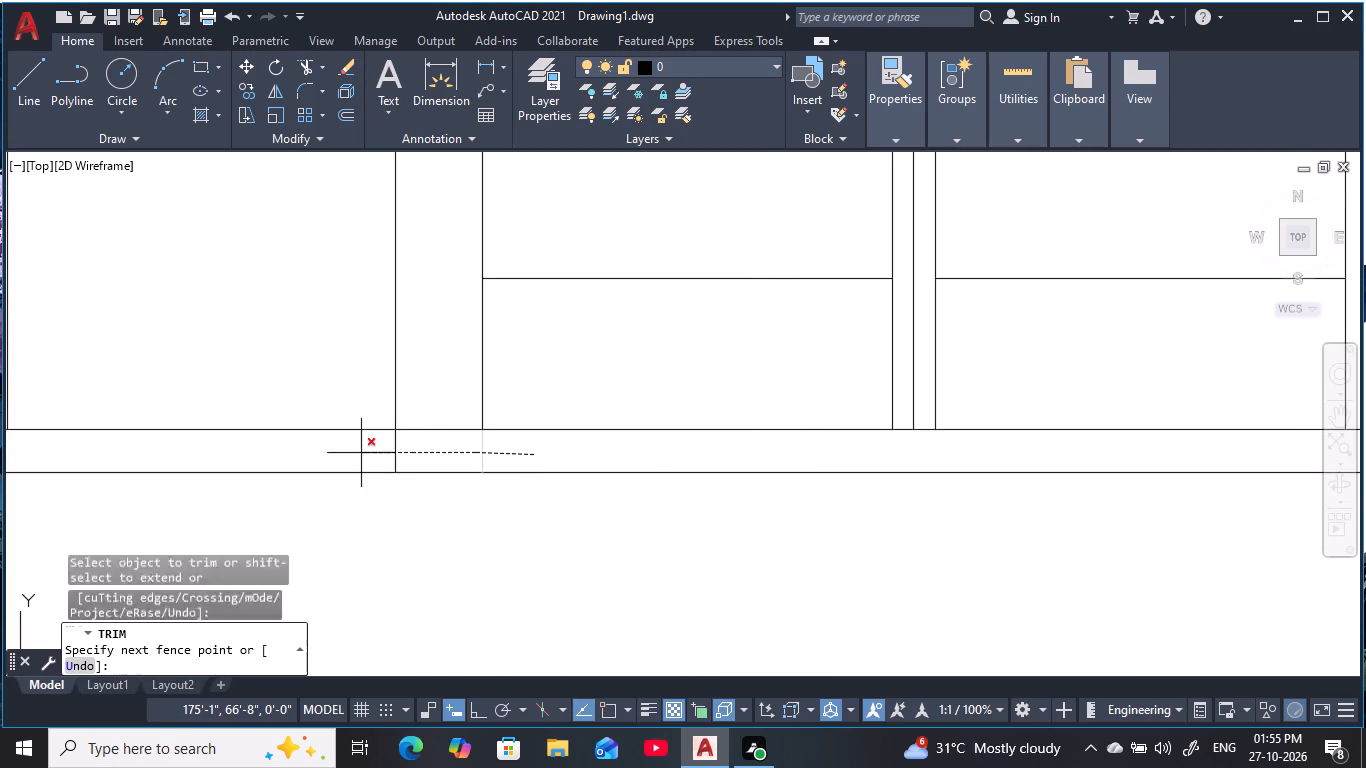
pyautogui.moveTo(359, 453); pyautogui.dragTo(352, 453)
pyautogui.scroll(-3, 351, 420)
pyautogui.moveTo(305, 390); pyautogui.dragTo(380, 473, button='middle')
pyautogui.press('Escape')
pyautogui.press('Escape')
pyautogui.moveTo(364, 463); pyautogui.dragTo(371, 440, button='middle')
pyautogui.press('Escape')
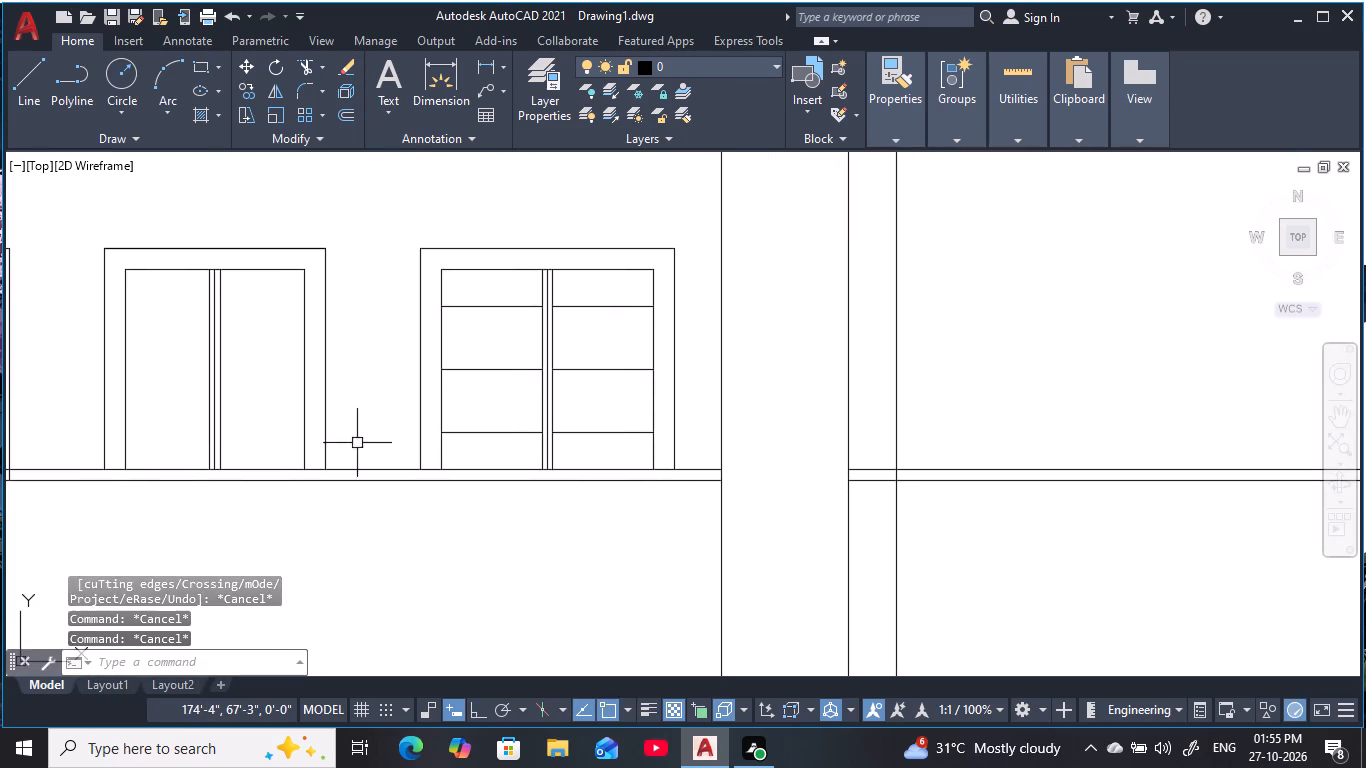
pyautogui.press('Escape')
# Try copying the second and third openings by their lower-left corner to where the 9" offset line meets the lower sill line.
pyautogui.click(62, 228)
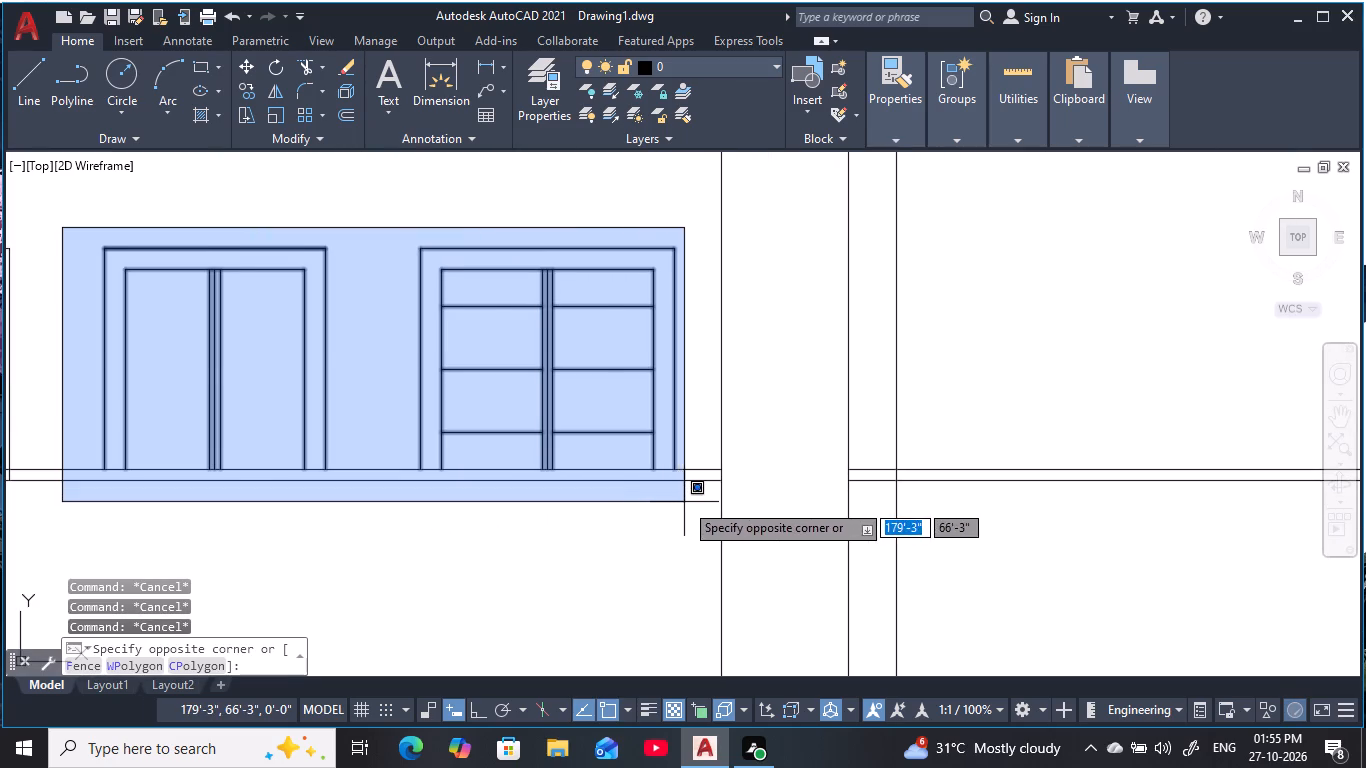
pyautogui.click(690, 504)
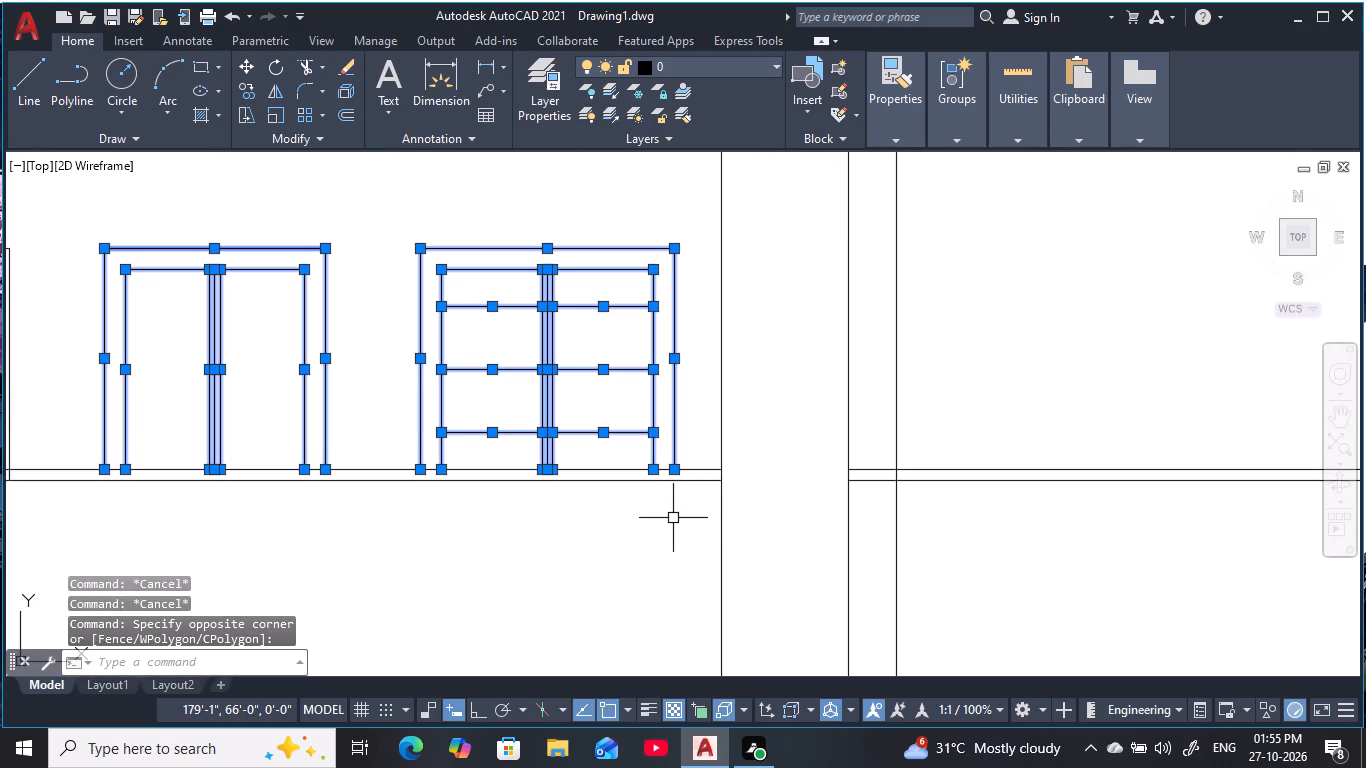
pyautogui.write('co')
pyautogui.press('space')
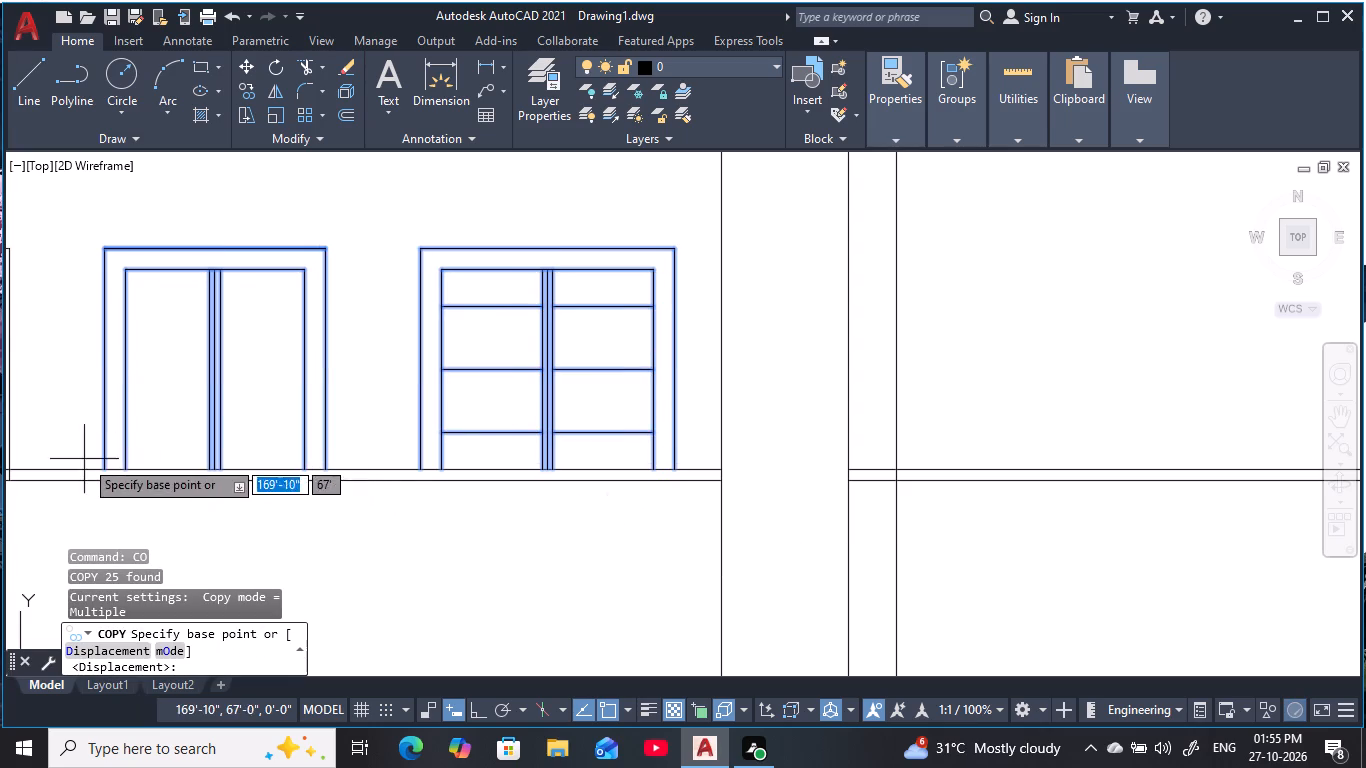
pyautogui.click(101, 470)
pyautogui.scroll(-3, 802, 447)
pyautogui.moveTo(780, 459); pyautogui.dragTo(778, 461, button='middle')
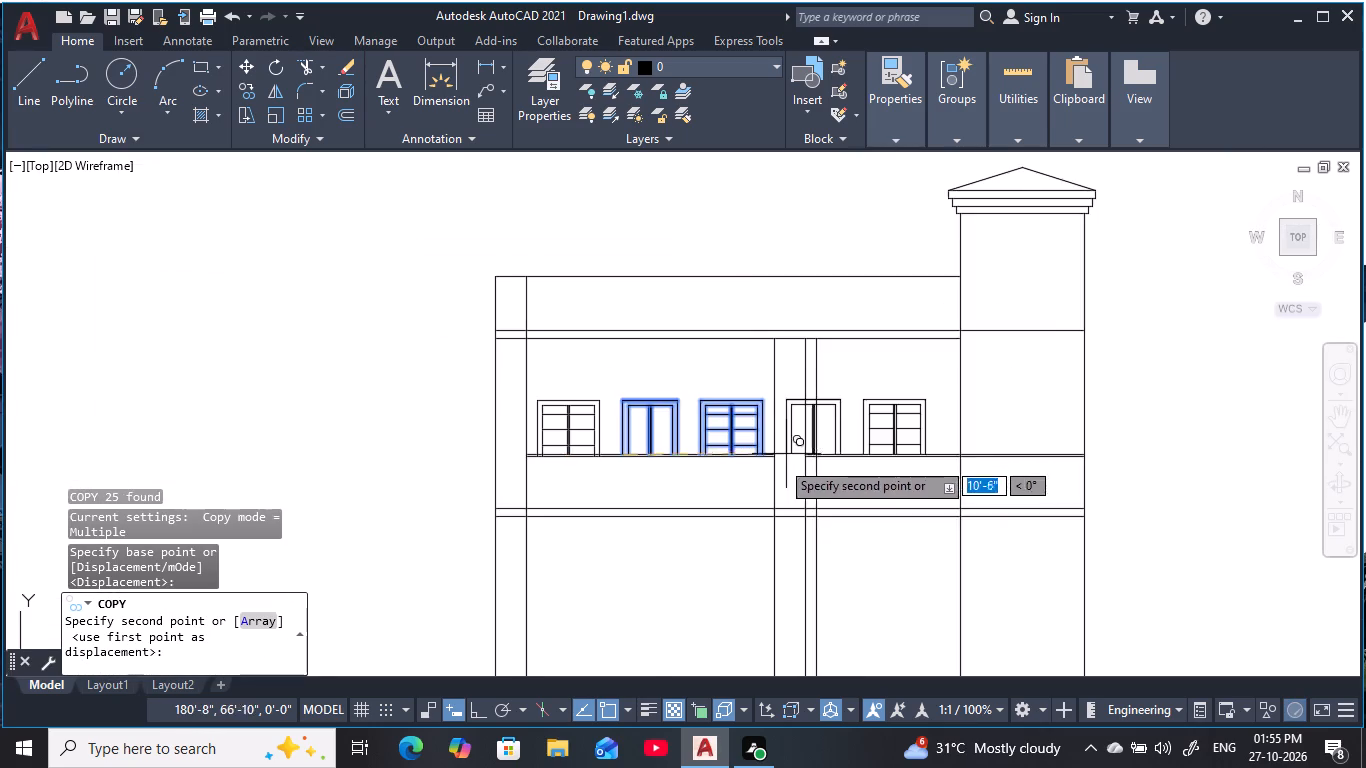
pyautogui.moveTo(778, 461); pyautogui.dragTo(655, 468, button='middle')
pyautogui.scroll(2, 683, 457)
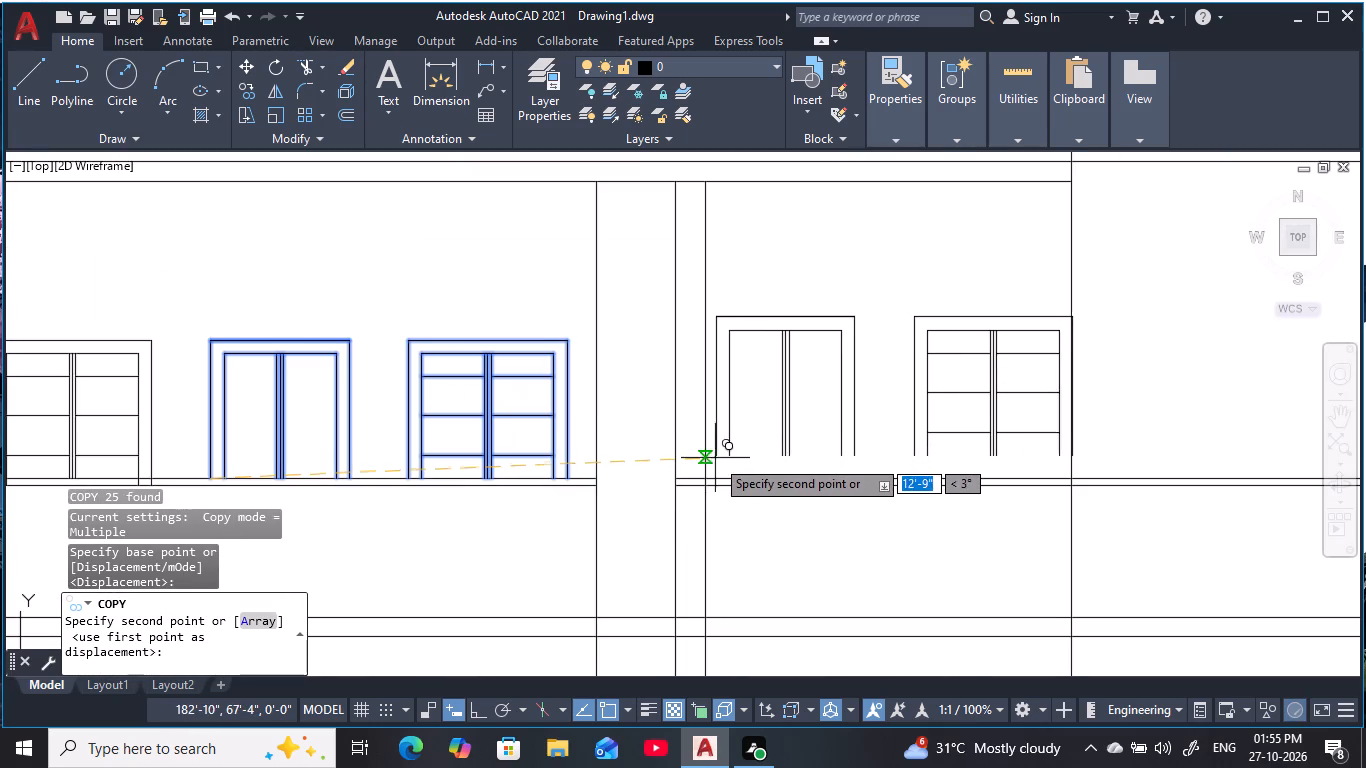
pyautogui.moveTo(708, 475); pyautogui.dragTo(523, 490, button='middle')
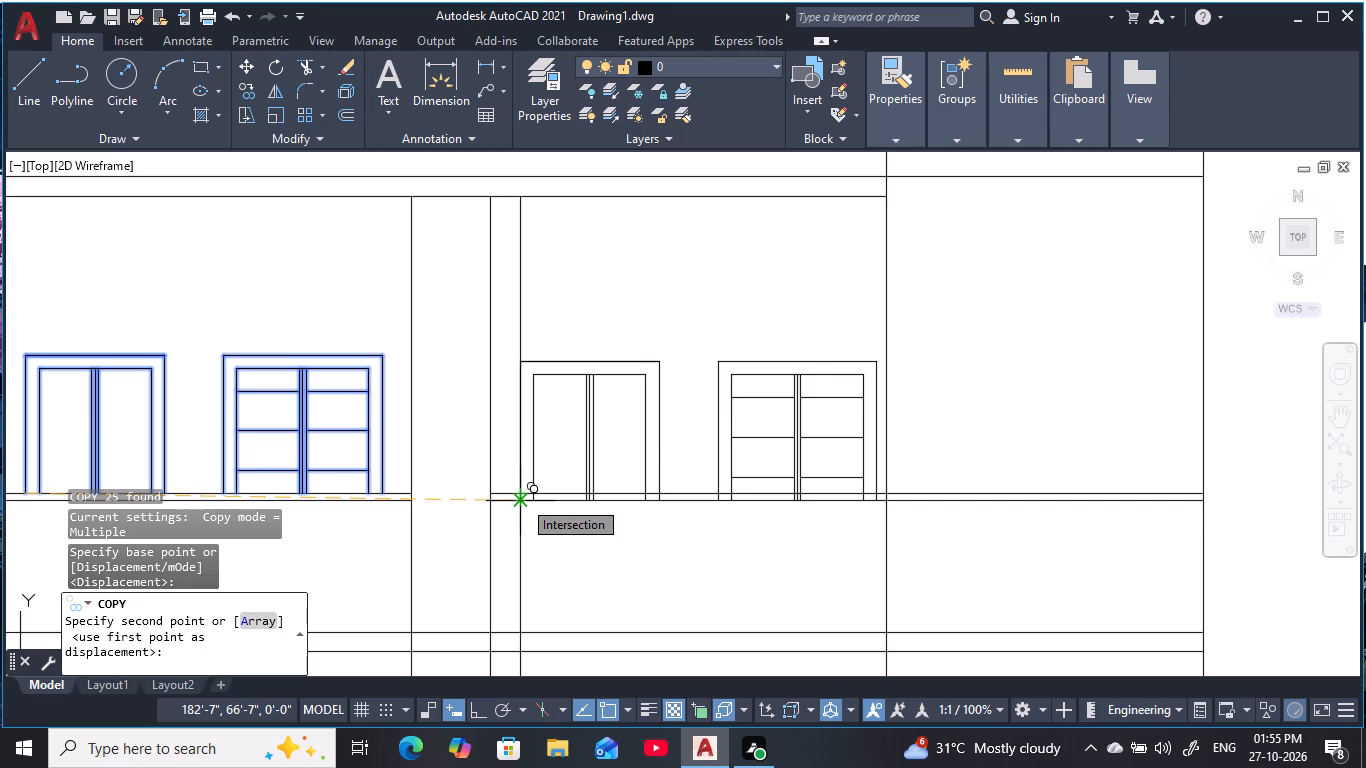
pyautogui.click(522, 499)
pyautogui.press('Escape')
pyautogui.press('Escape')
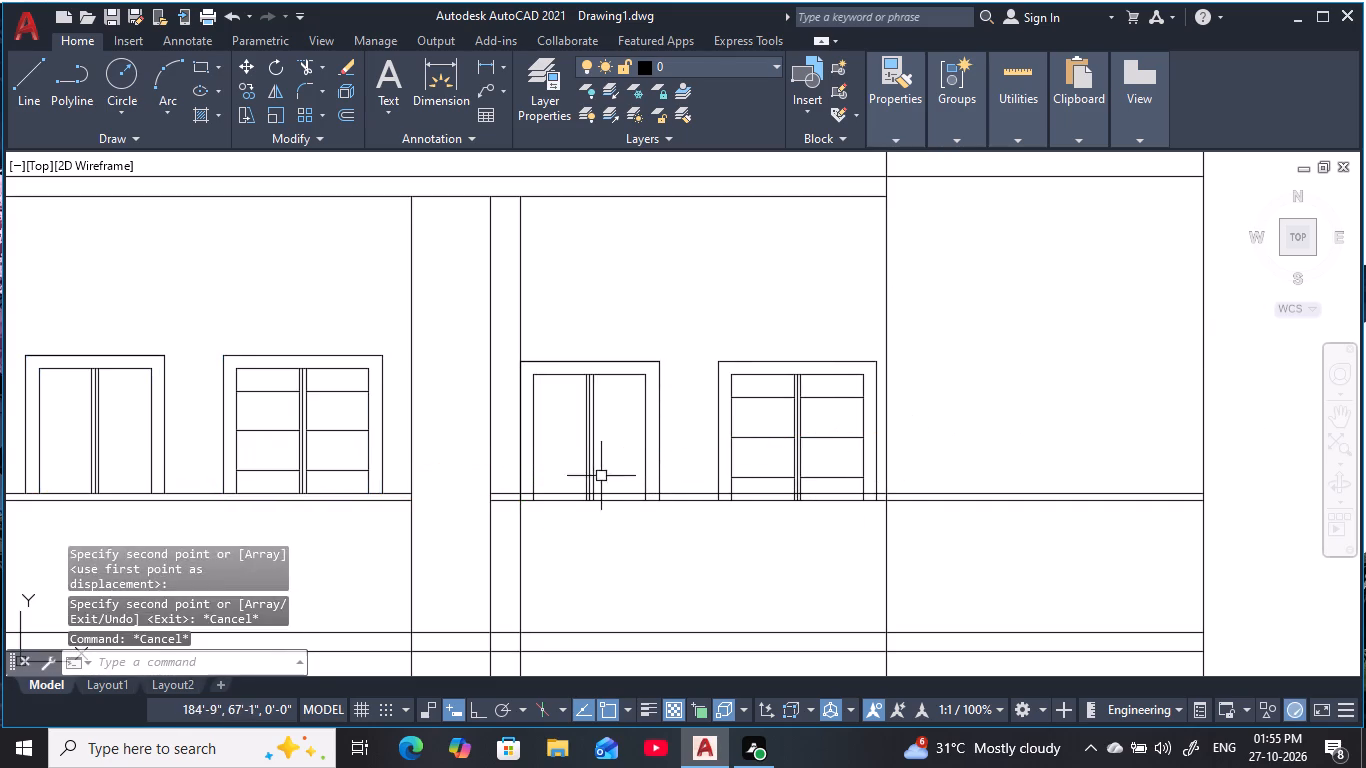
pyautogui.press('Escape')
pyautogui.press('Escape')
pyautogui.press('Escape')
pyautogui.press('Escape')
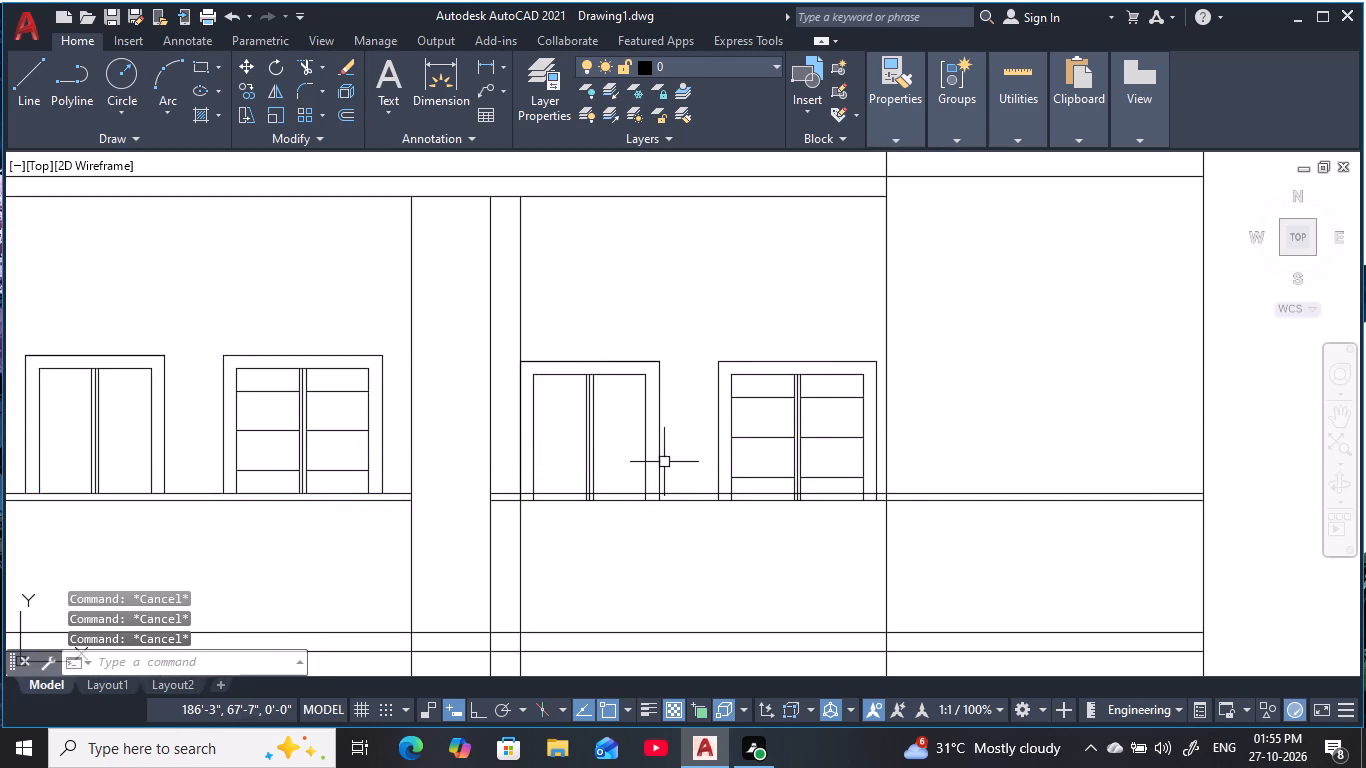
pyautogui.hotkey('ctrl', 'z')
# Copy the second and third openings by their lower-left corner to where the 9" offset line meets the upper sill line in the next bay.
pyautogui.scroll(-2, 456, 491)
pyautogui.moveTo(473, 502); pyautogui.dragTo(580, 527, button='middle')
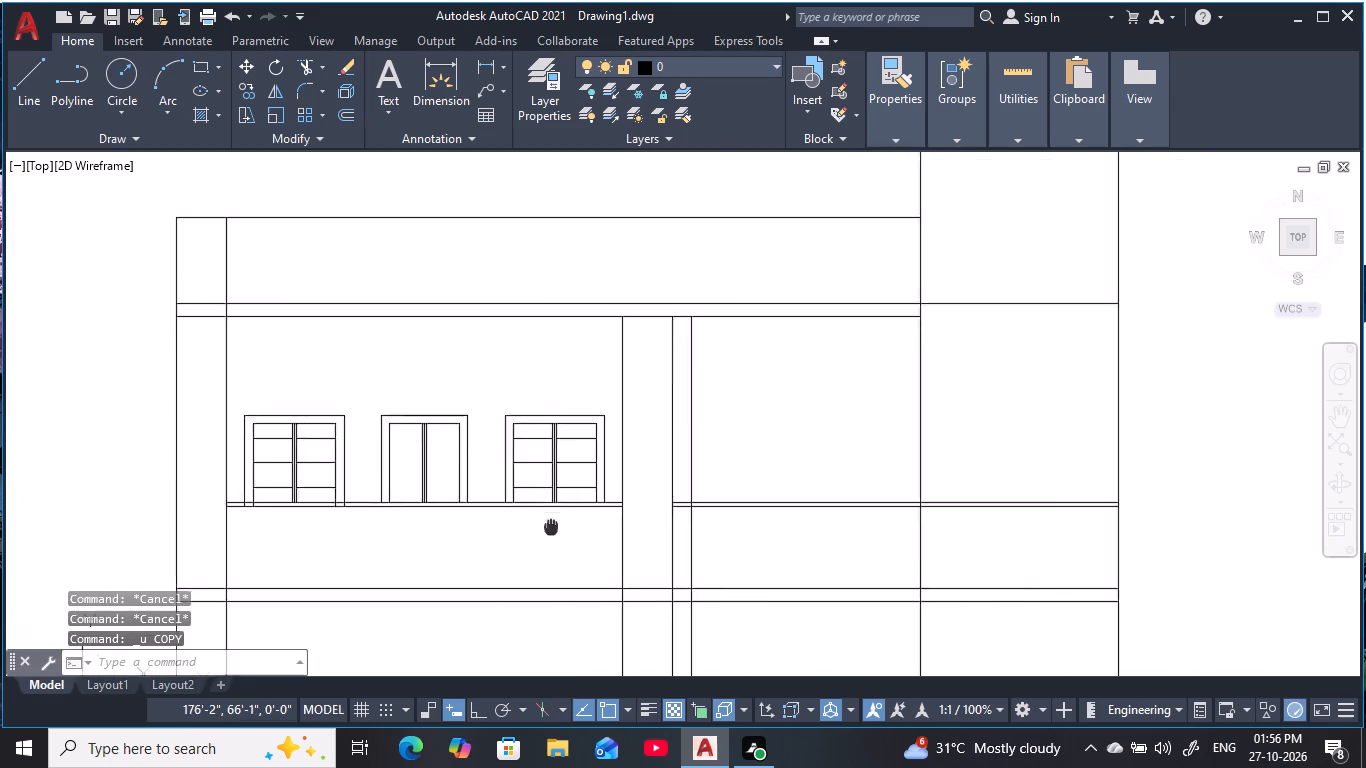
pyautogui.moveTo(580, 527); pyautogui.dragTo(617, 527, button='middle')
pyautogui.press('Escape')
pyautogui.press('Escape')
pyautogui.click(443, 405)
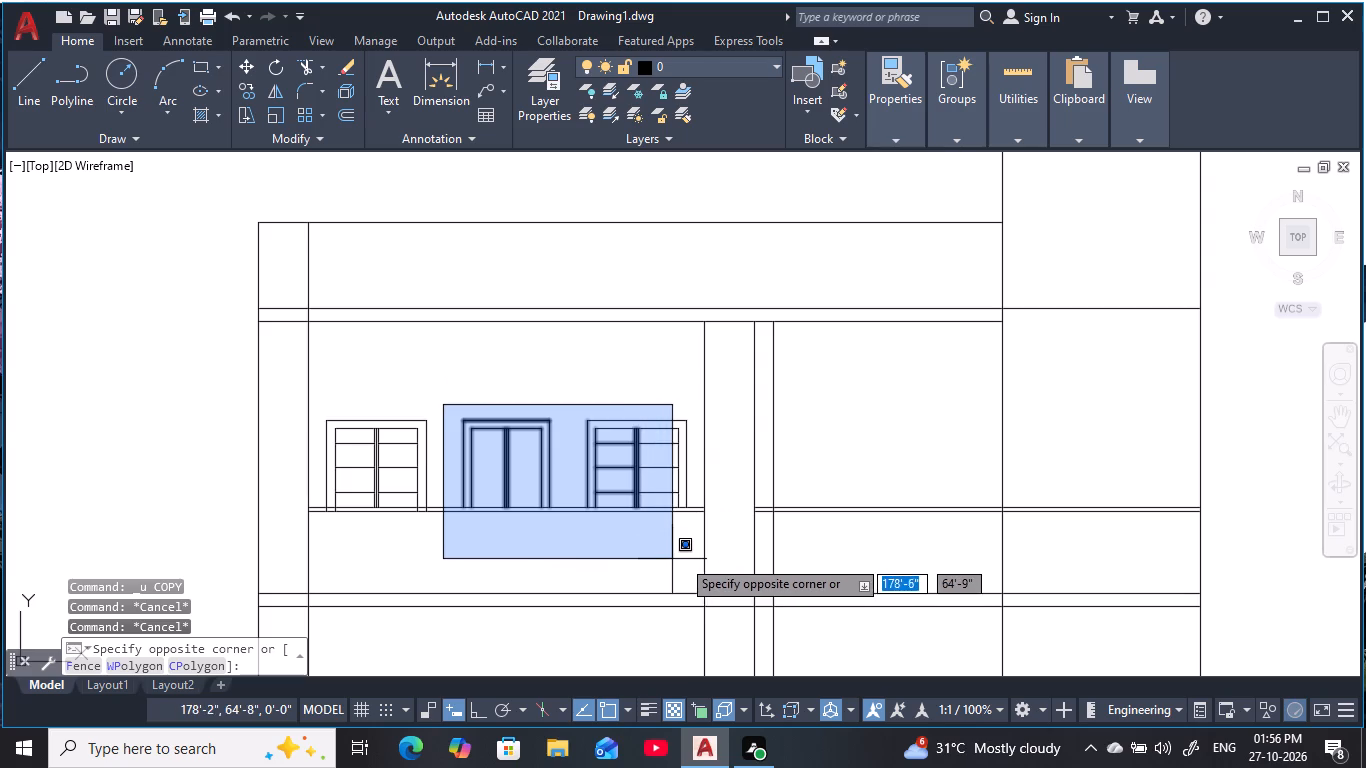
pyautogui.click(696, 554)
pyautogui.press('x')
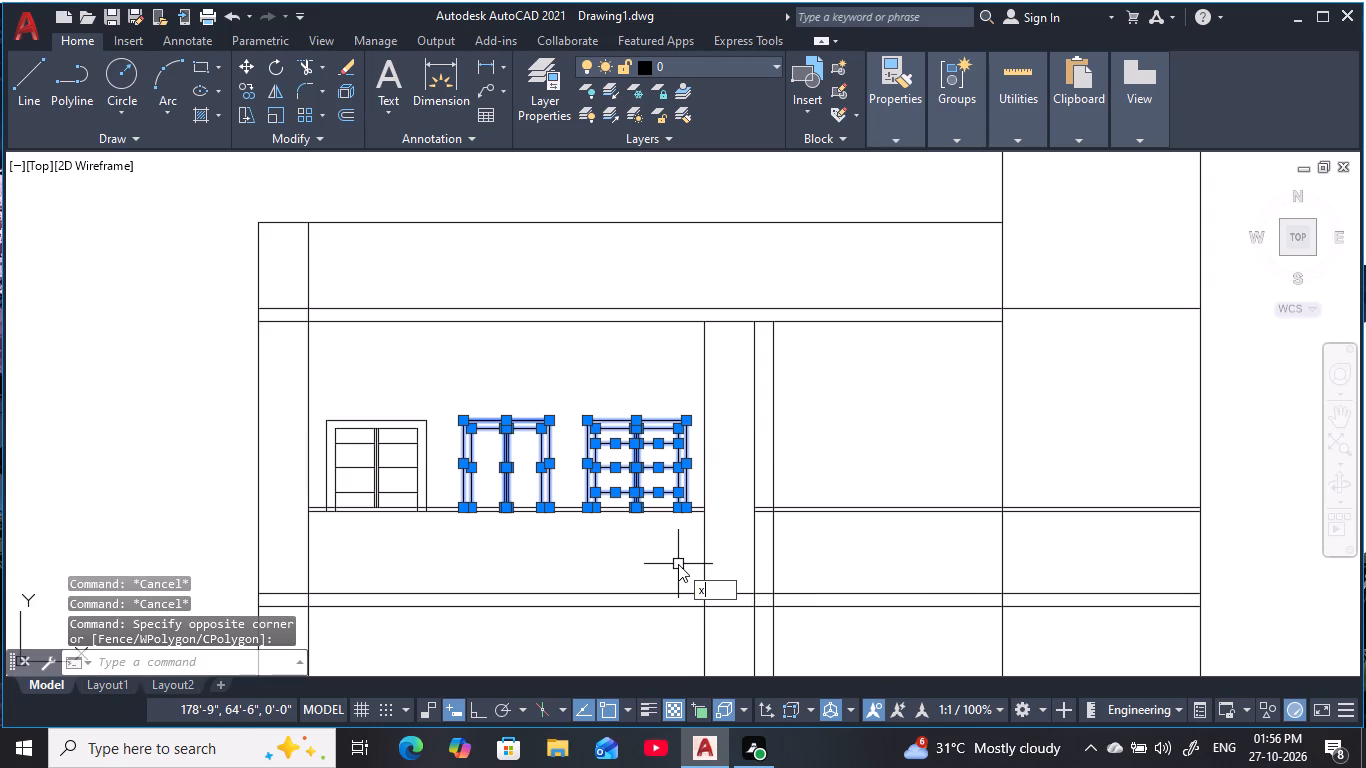
pyautogui.press('BackSpace')
pyautogui.write('co')
pyautogui.press('space')
pyautogui.scroll(4, 439, 490)
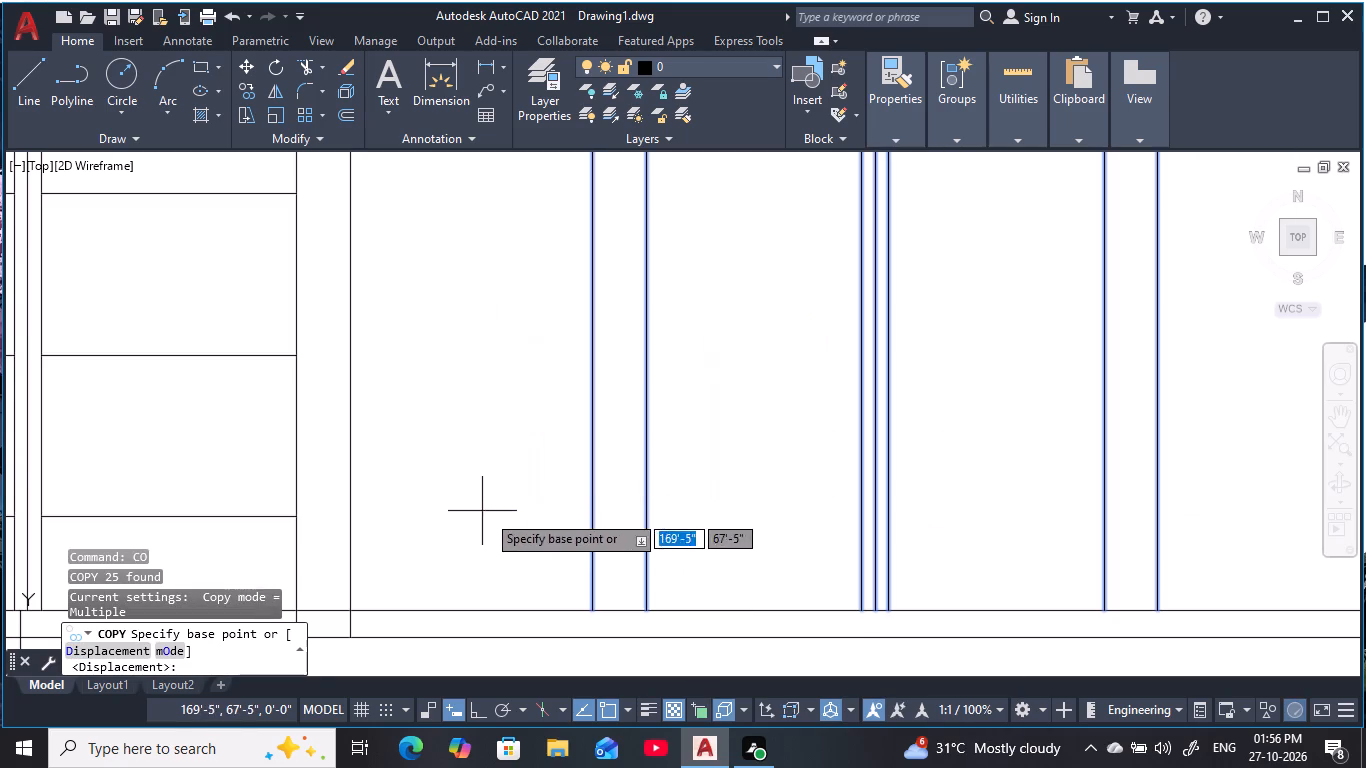
pyautogui.click(595, 609)
pyautogui.moveTo(953, 491); pyautogui.dragTo(590, 492, button='middle')
pyautogui.scroll(-3, 516, 480)
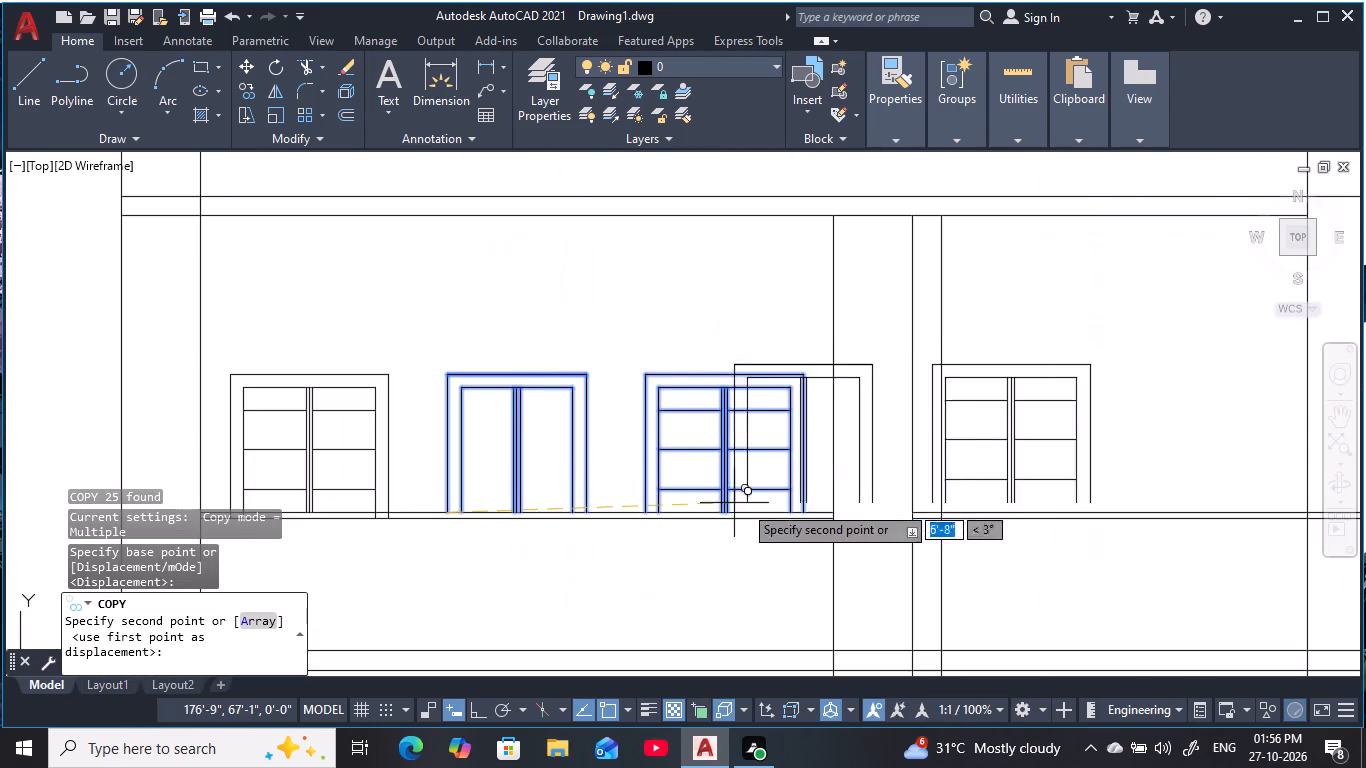
pyautogui.scroll(2, 946, 500)
pyautogui.moveTo(940, 499); pyautogui.dragTo(629, 461, button='middle')
pyautogui.scroll(2, 633, 466)
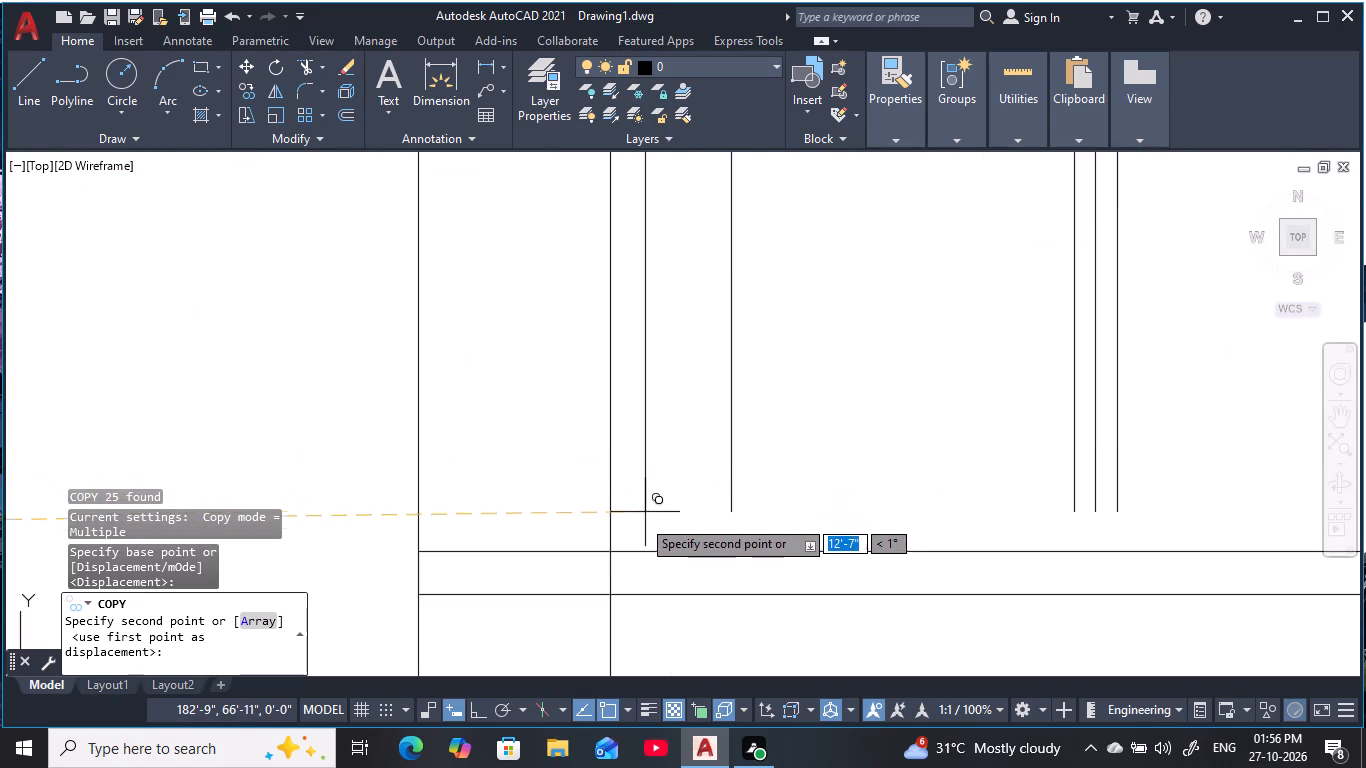
pyautogui.click(612, 548)
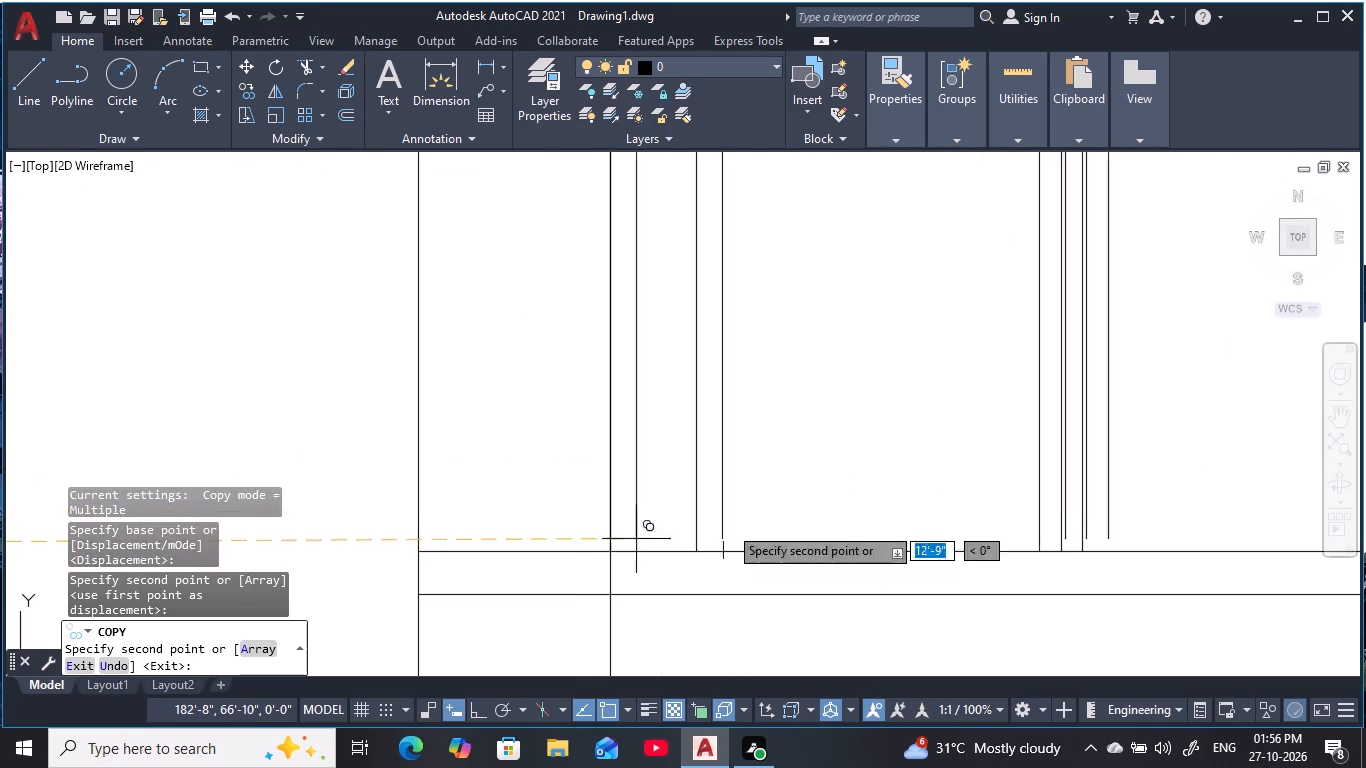
pyautogui.scroll(-3, 836, 476)
pyautogui.moveTo(834, 475); pyautogui.dragTo(632, 514, button='middle')
pyautogui.press('Escape')
pyautogui.press('Escape')
pyautogui.scroll(-2, 770, 477)
pyautogui.scroll(1, 909, 481)
pyautogui.press('Escape')
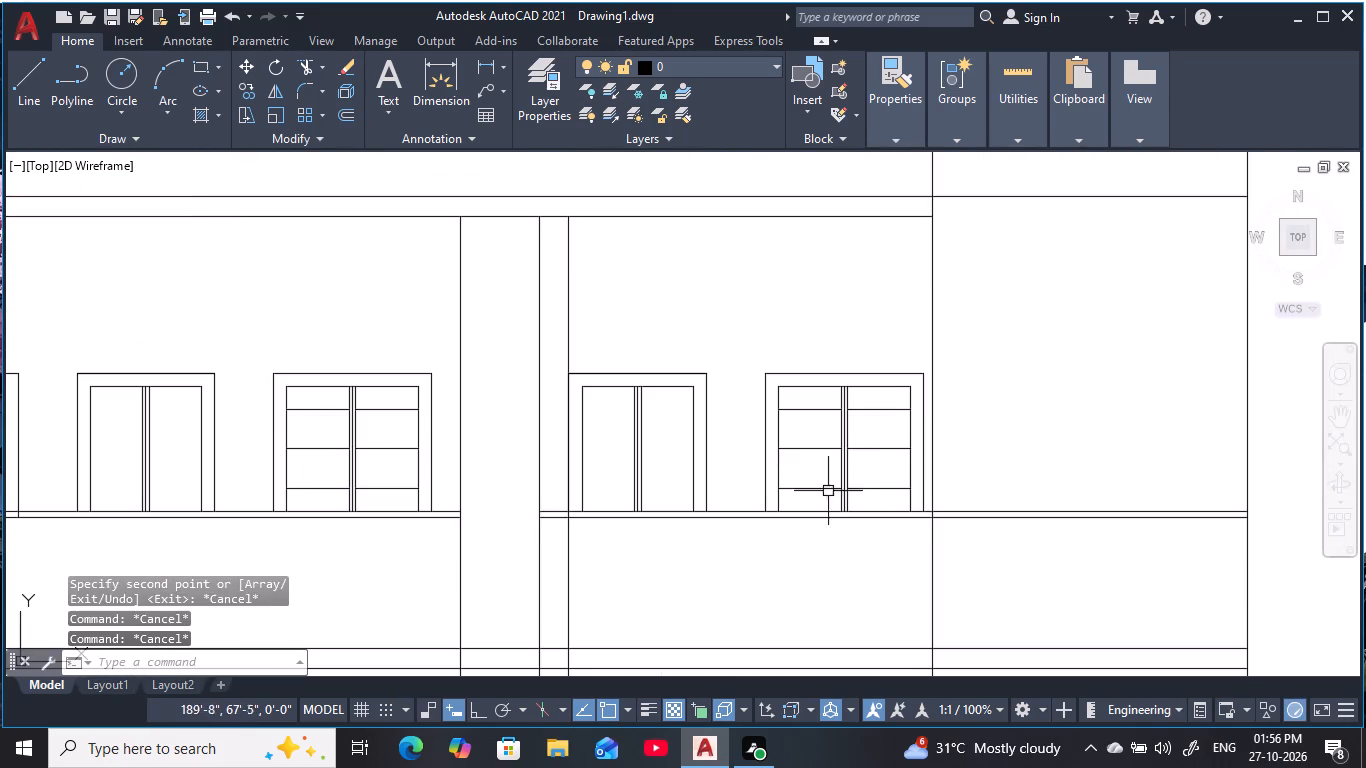
pyautogui.press('Escape')
pyautogui.press('Escape')
pyautogui.press('Escape')
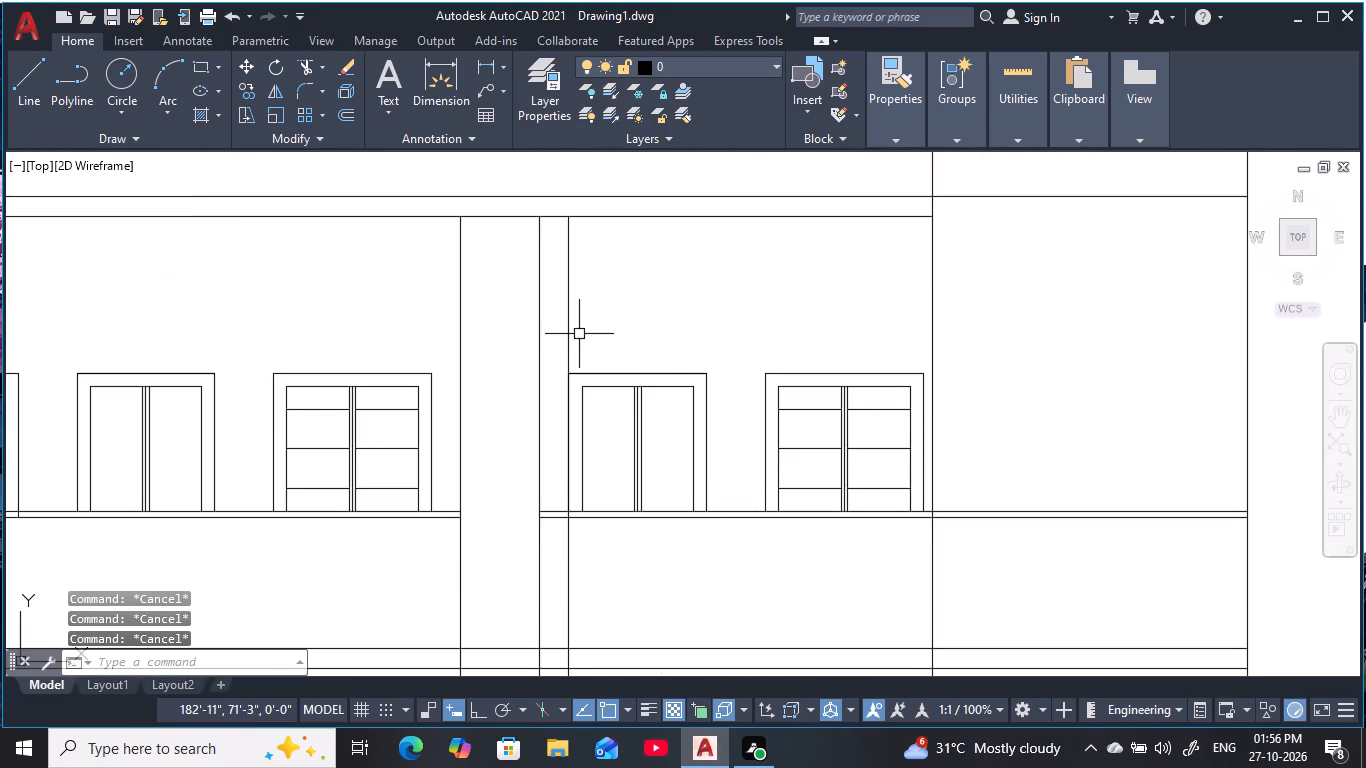
# Erase the 9" offset line along the left side of the copied openings.
pyautogui.click(563, 327)
pyautogui.click(615, 329)
pyautogui.click(598, 328)
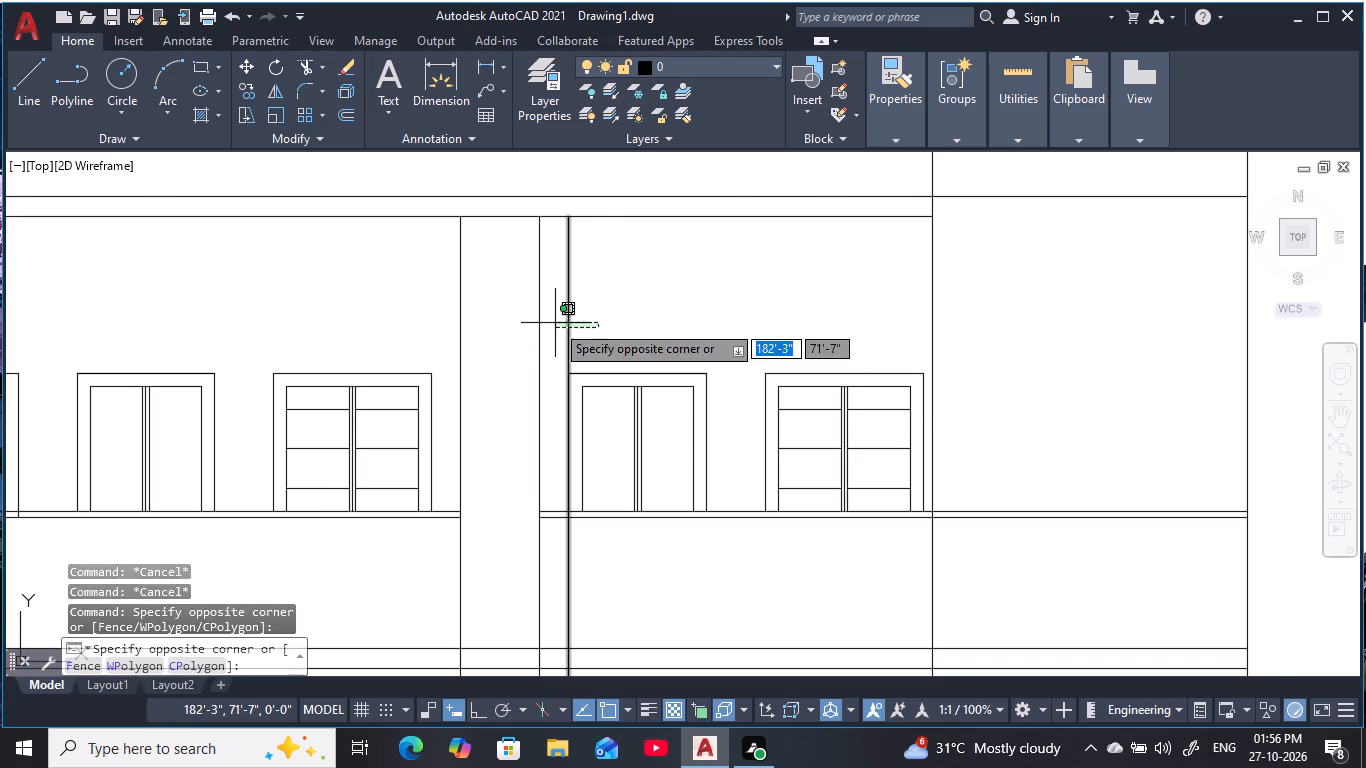
pyautogui.click(555, 323)
pyautogui.write('e')
pyautogui.press('space')
pyautogui.press('Escape')
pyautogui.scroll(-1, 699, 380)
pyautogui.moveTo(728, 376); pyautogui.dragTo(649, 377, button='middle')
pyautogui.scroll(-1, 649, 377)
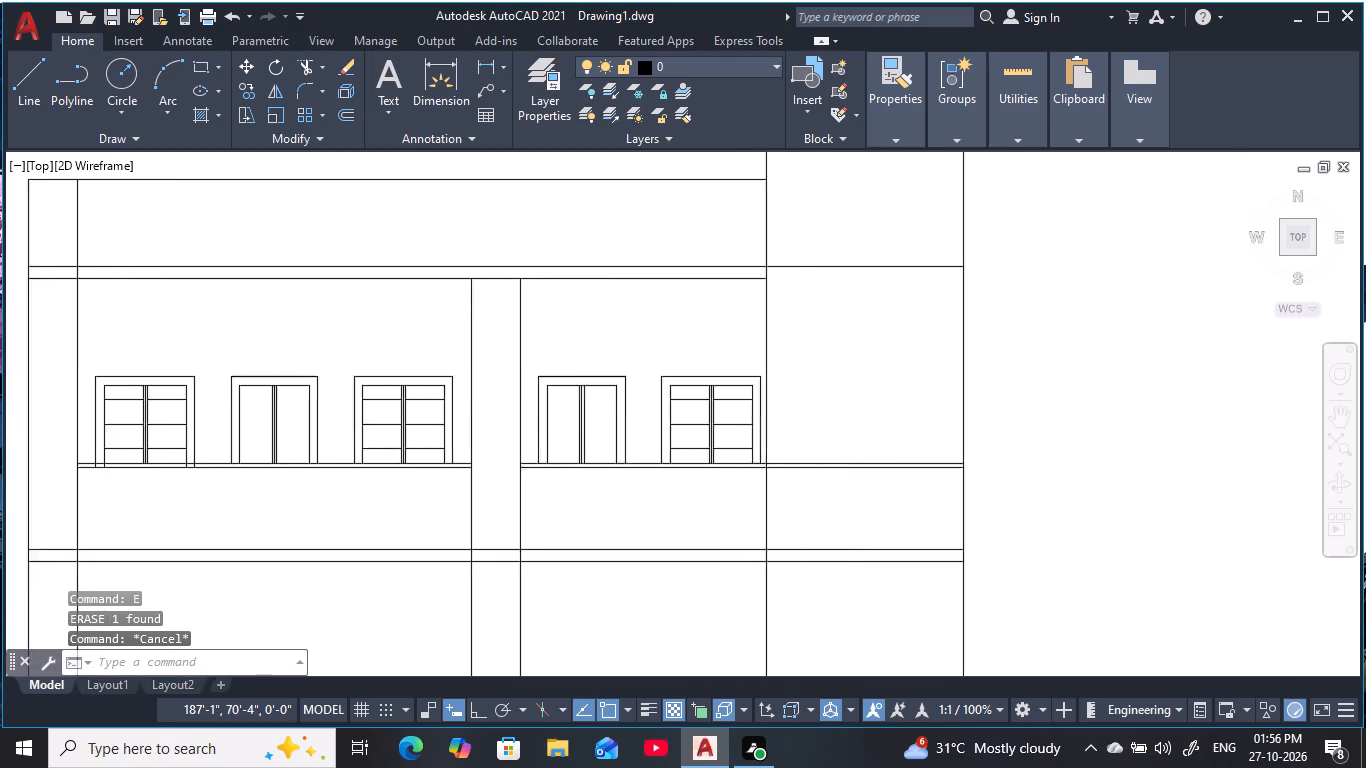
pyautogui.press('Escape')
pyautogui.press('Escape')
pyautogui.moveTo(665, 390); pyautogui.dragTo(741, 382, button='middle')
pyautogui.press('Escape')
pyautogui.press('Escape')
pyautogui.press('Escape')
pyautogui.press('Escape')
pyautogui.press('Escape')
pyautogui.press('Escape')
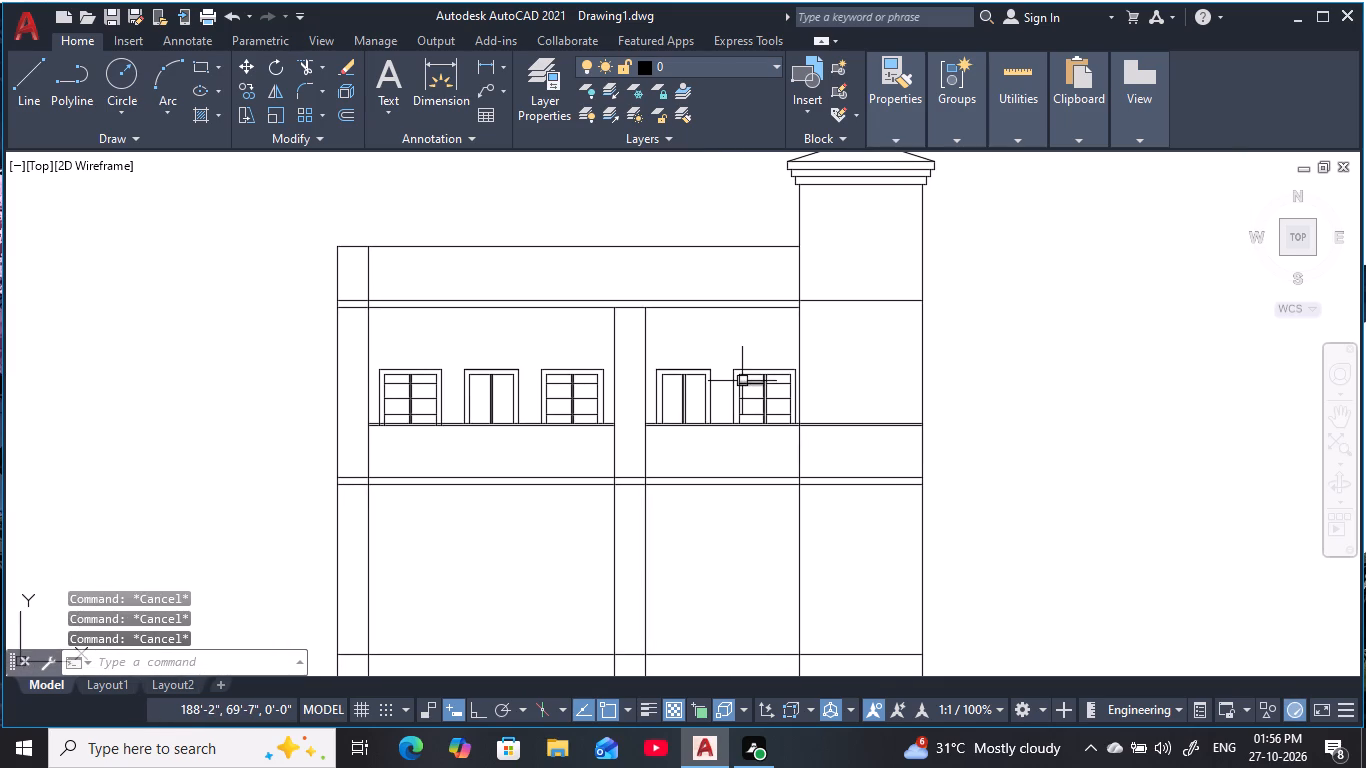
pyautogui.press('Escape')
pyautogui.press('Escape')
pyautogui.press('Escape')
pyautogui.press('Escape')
# Draw a horizontal line across the second opening's right panel, from the mullion line's midpoint to the inner frame line.
pyautogui.scroll(4, 507, 406)
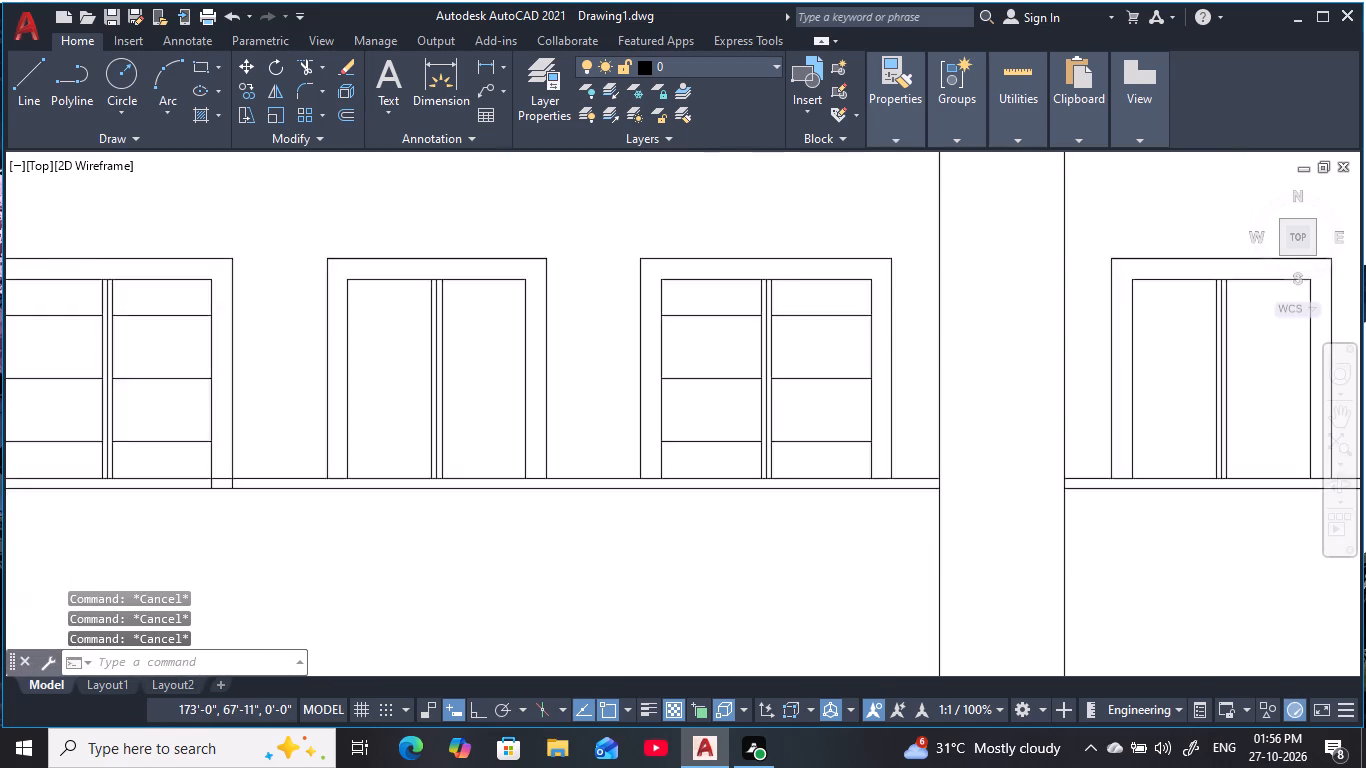
pyautogui.moveTo(510, 407); pyautogui.dragTo(724, 389, button='middle')
pyautogui.press('Escape')
pyautogui.press('l')
pyautogui.press('space')
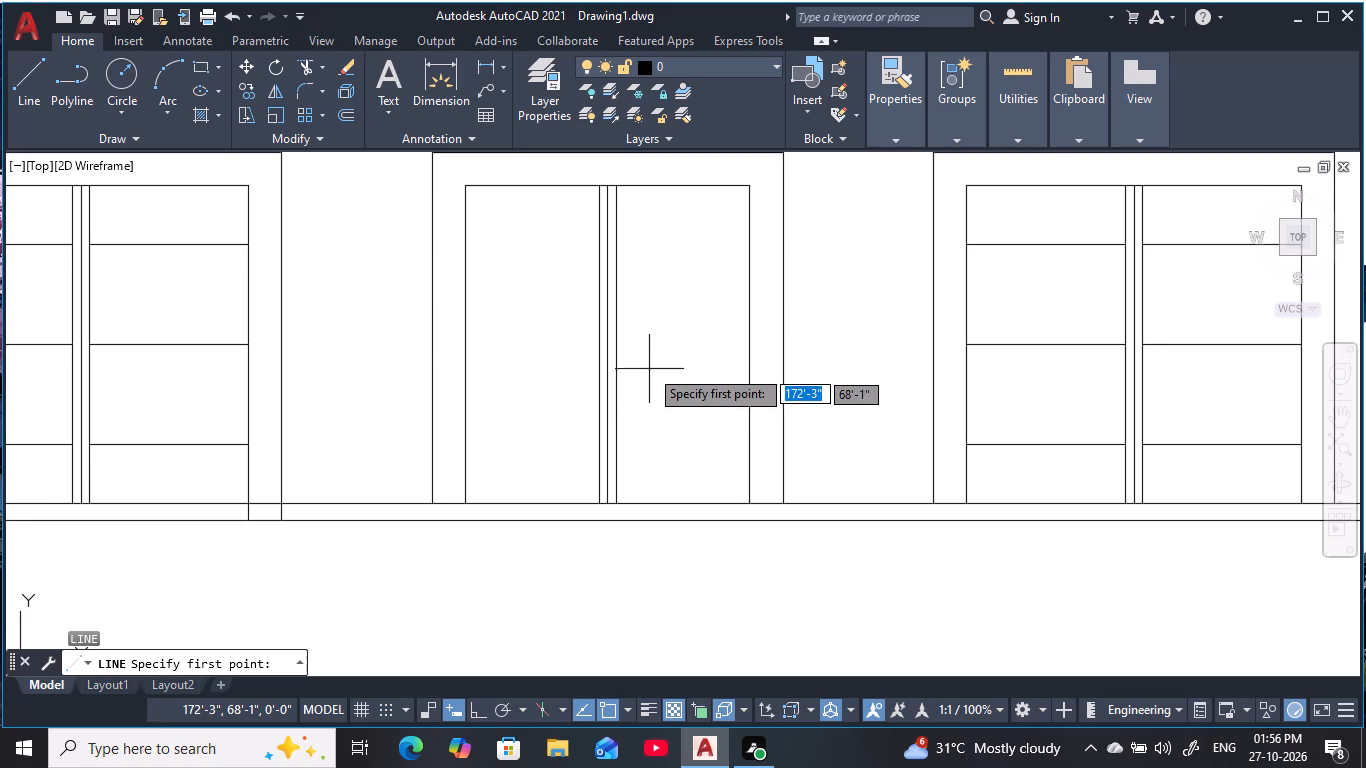
pyautogui.click(618, 349)
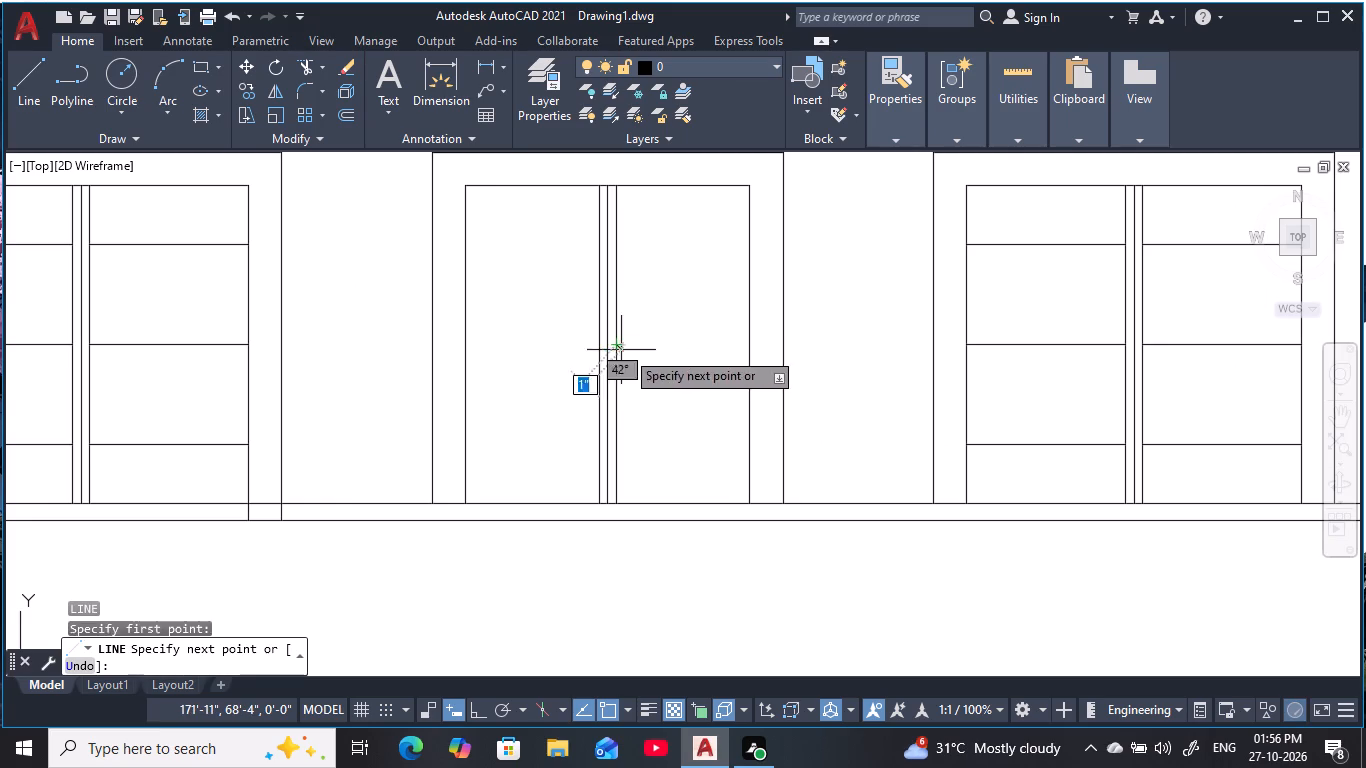
pyautogui.click(744, 346)
pyautogui.press('Escape')
pyautogui.press('Escape')
pyautogui.press('Escape')
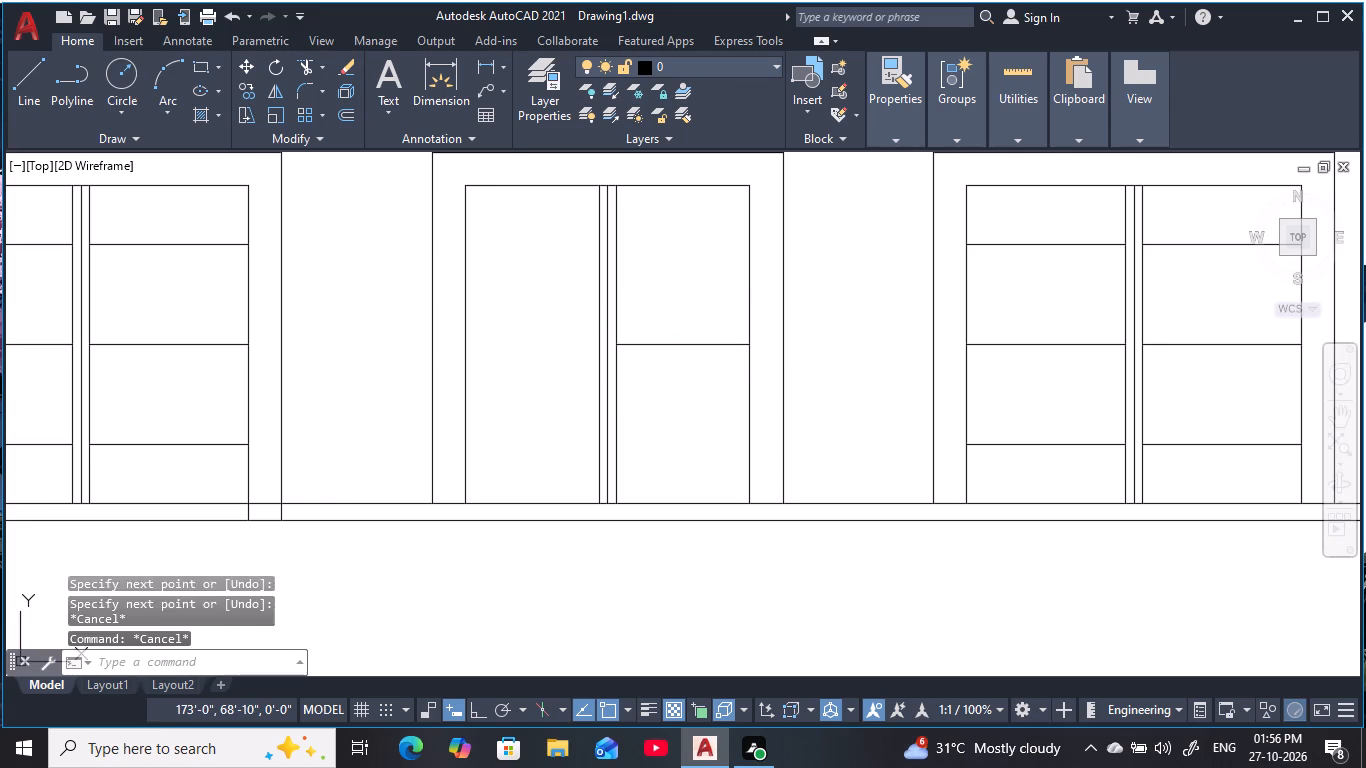
pyautogui.press('Escape')
# Draw a line along the top edge of the second opening's right panel, from the mullion line to the inner frame line.
pyautogui.write('l')
pyautogui.press('space')
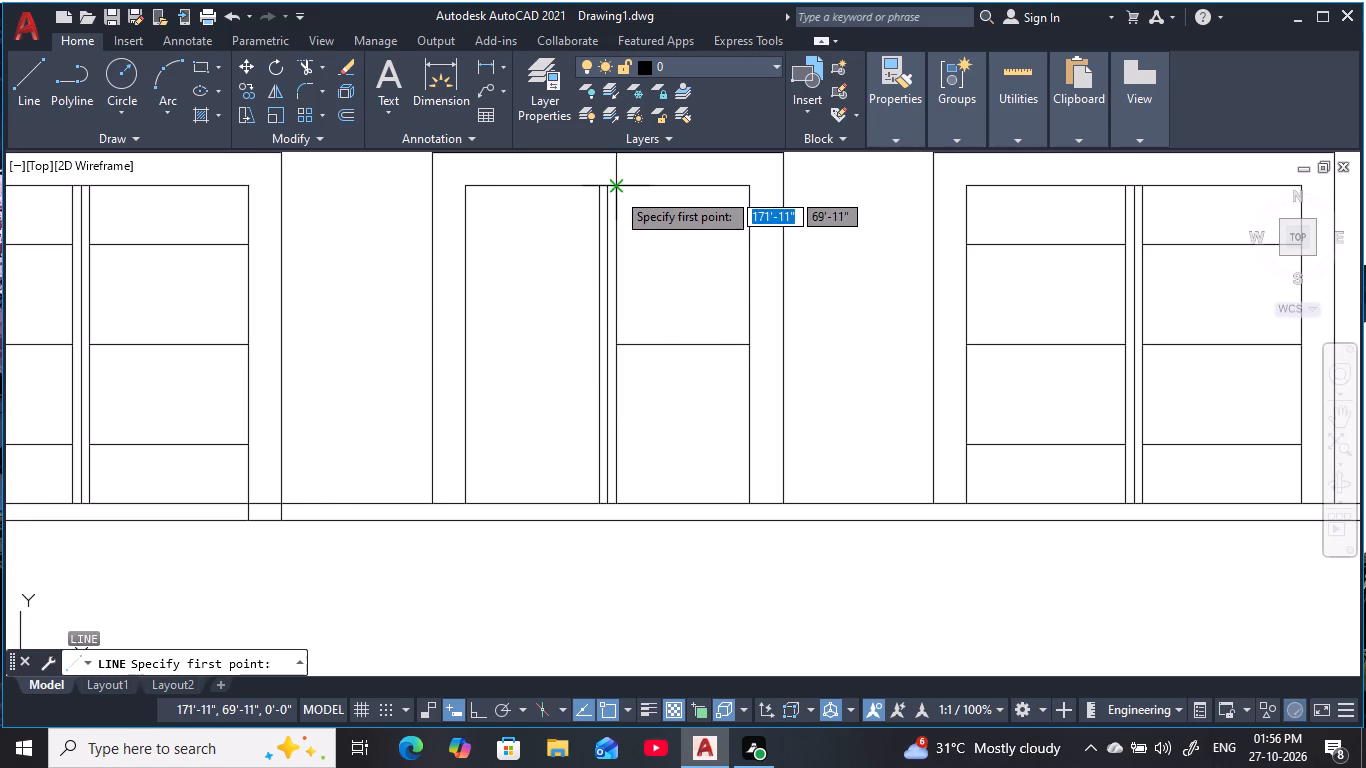
pyautogui.click(615, 186)
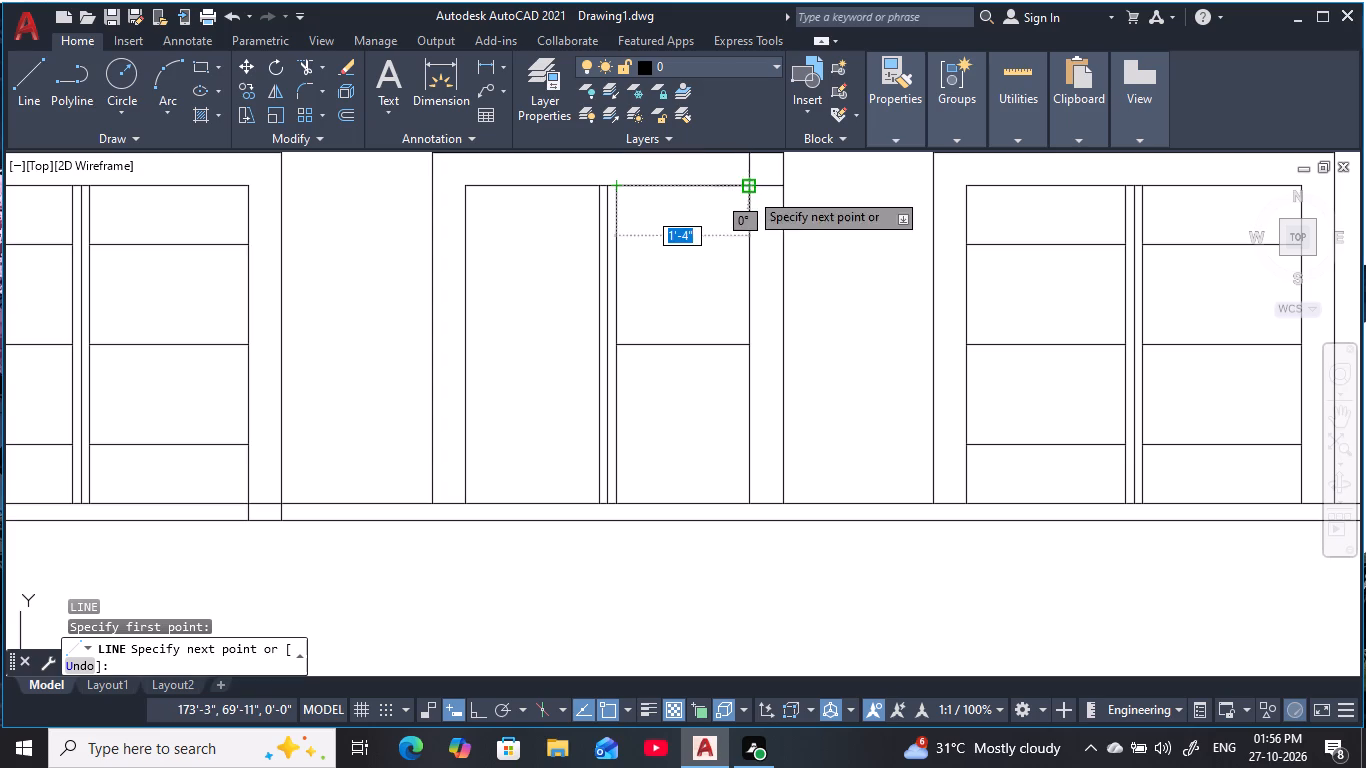
pyautogui.click(749, 191)
pyautogui.press('Escape')
pyautogui.press('Escape')
pyautogui.press('Escape')
pyautogui.press('Escape')
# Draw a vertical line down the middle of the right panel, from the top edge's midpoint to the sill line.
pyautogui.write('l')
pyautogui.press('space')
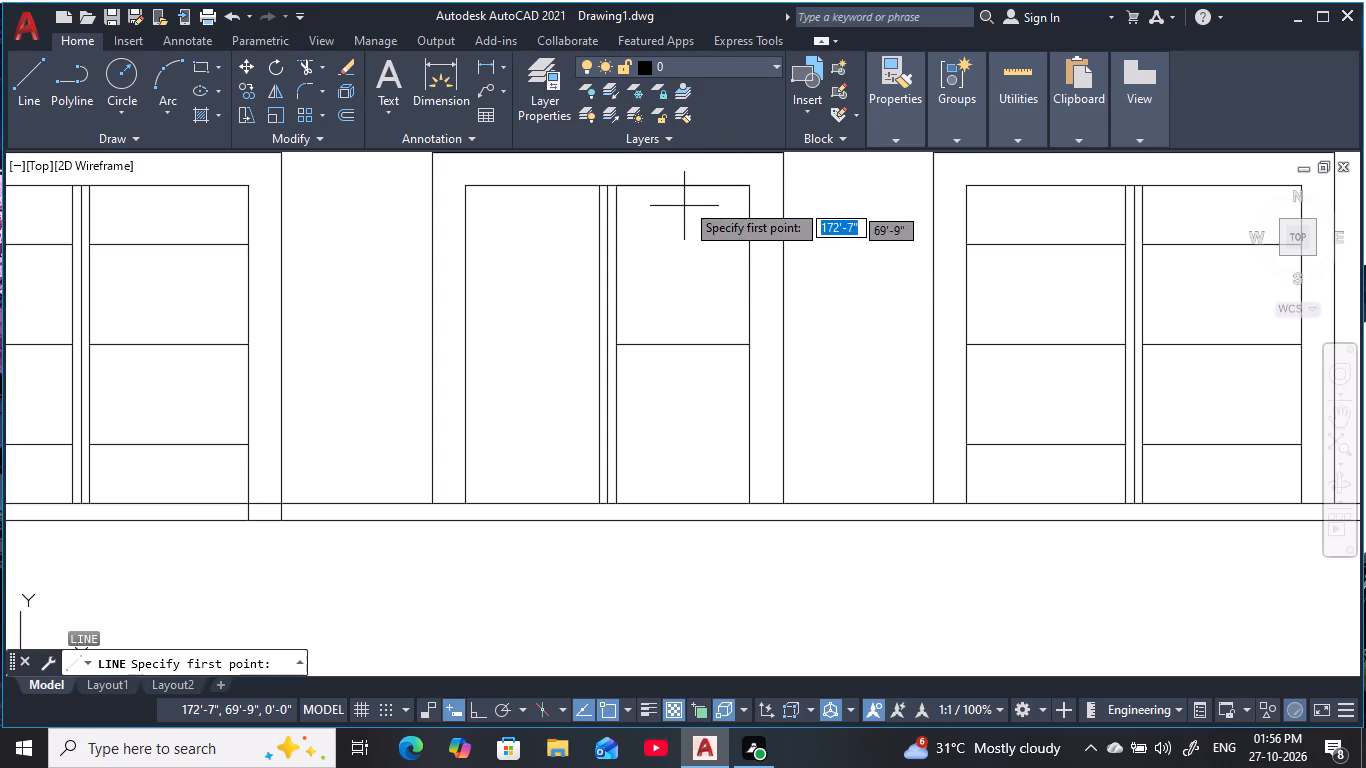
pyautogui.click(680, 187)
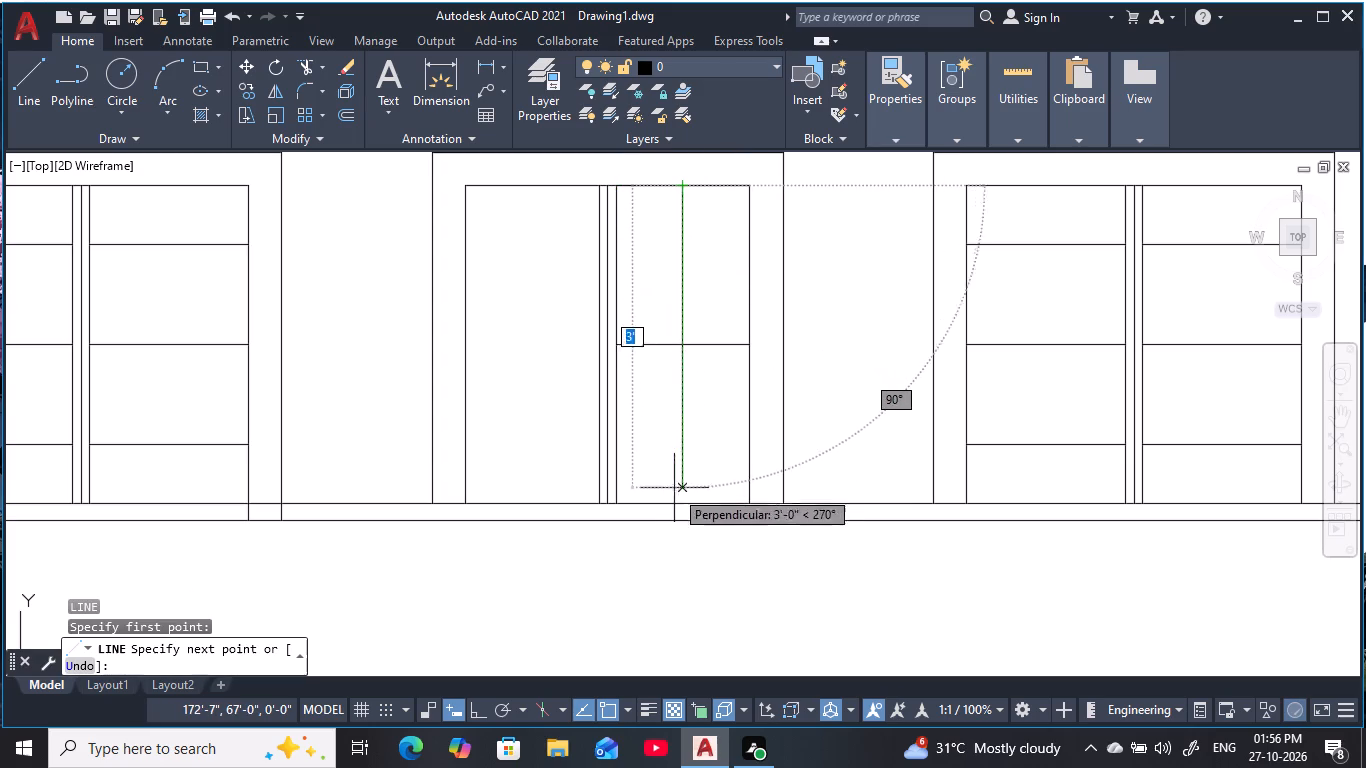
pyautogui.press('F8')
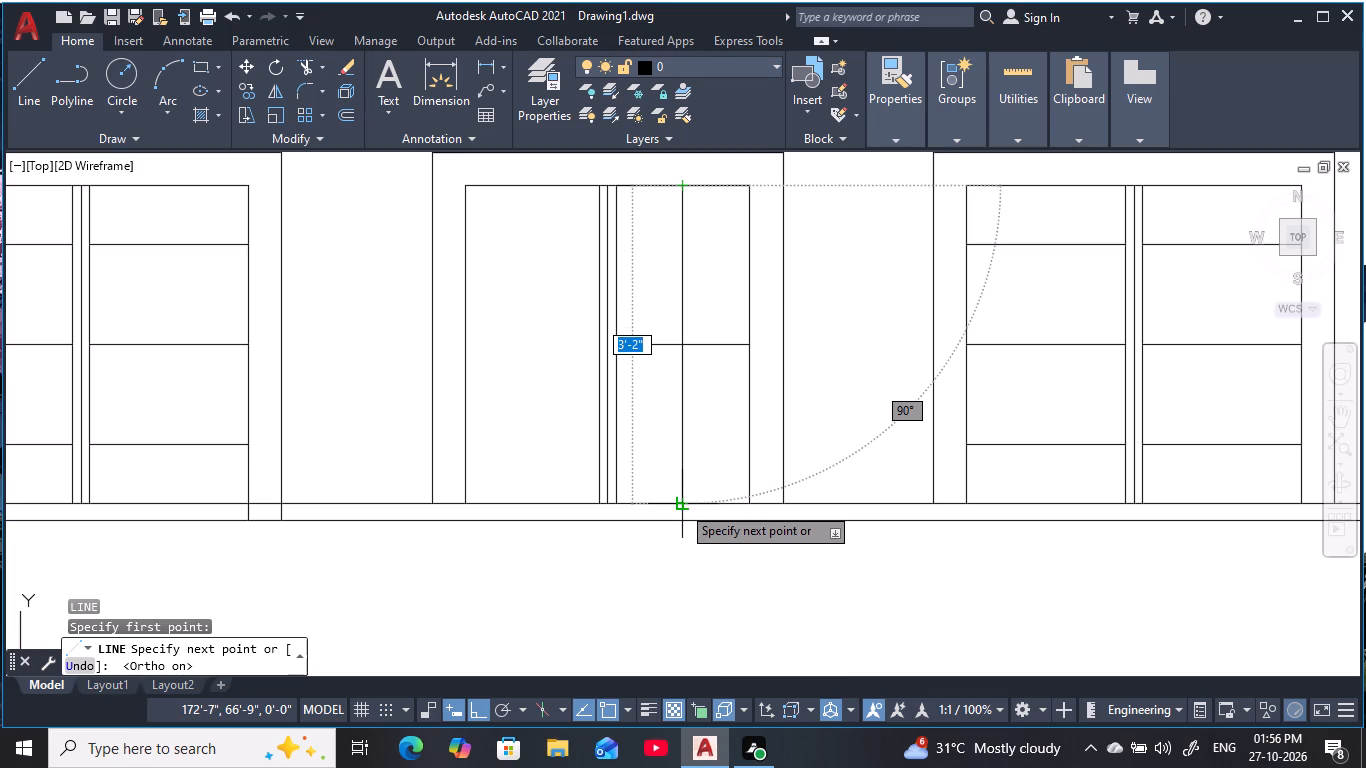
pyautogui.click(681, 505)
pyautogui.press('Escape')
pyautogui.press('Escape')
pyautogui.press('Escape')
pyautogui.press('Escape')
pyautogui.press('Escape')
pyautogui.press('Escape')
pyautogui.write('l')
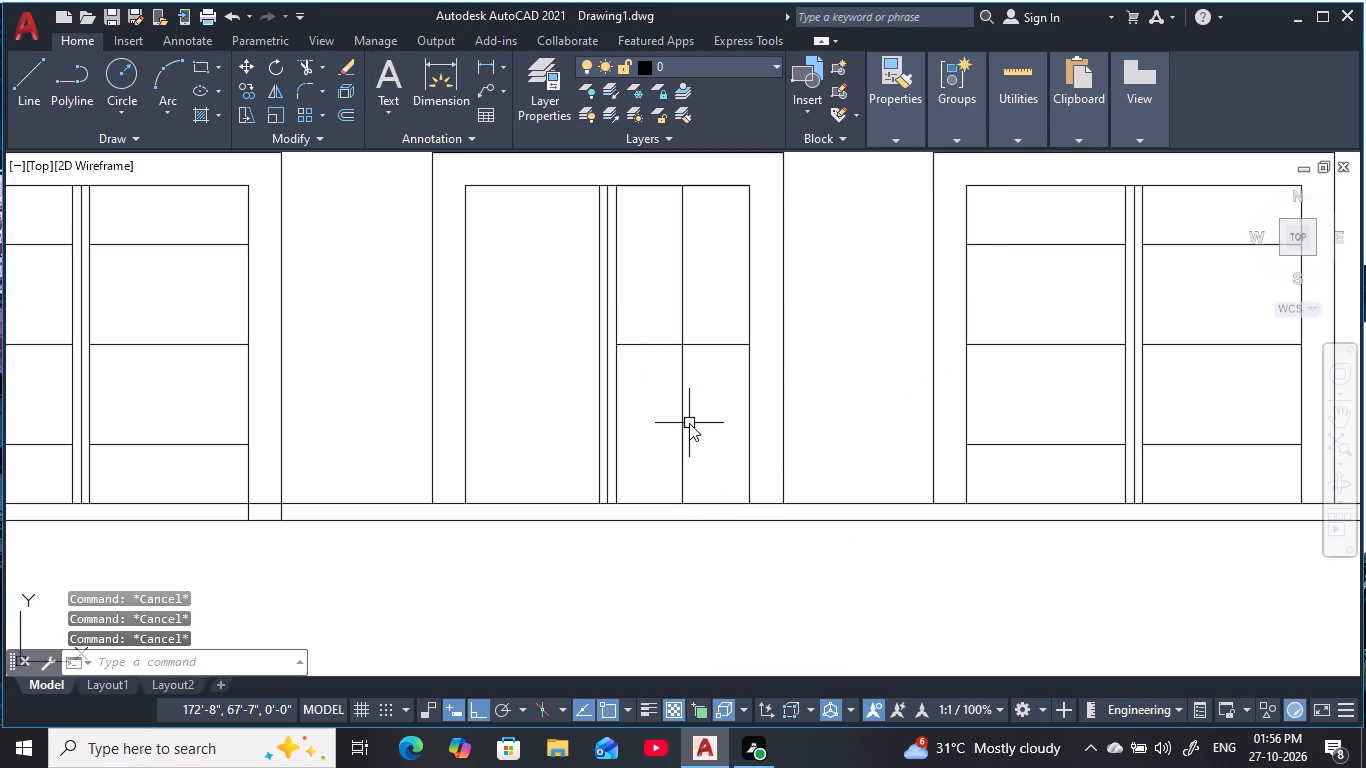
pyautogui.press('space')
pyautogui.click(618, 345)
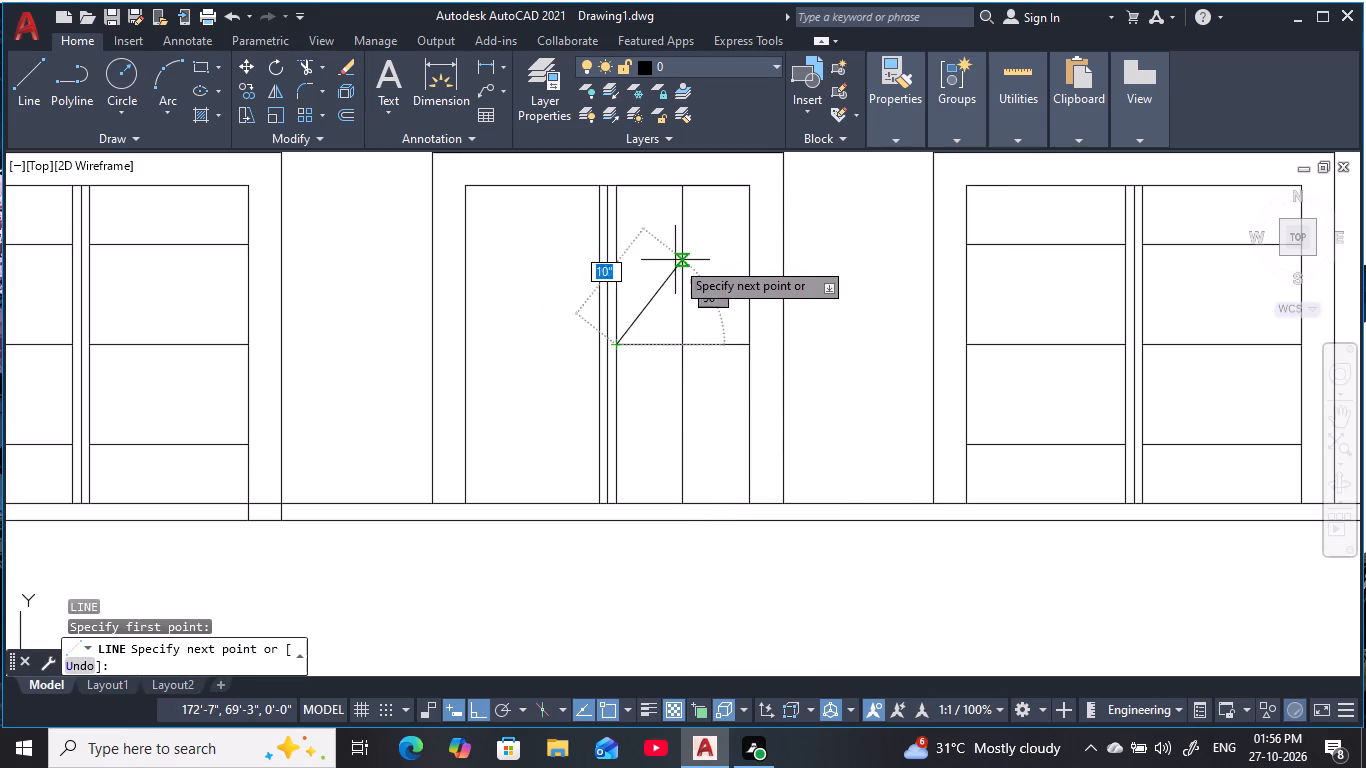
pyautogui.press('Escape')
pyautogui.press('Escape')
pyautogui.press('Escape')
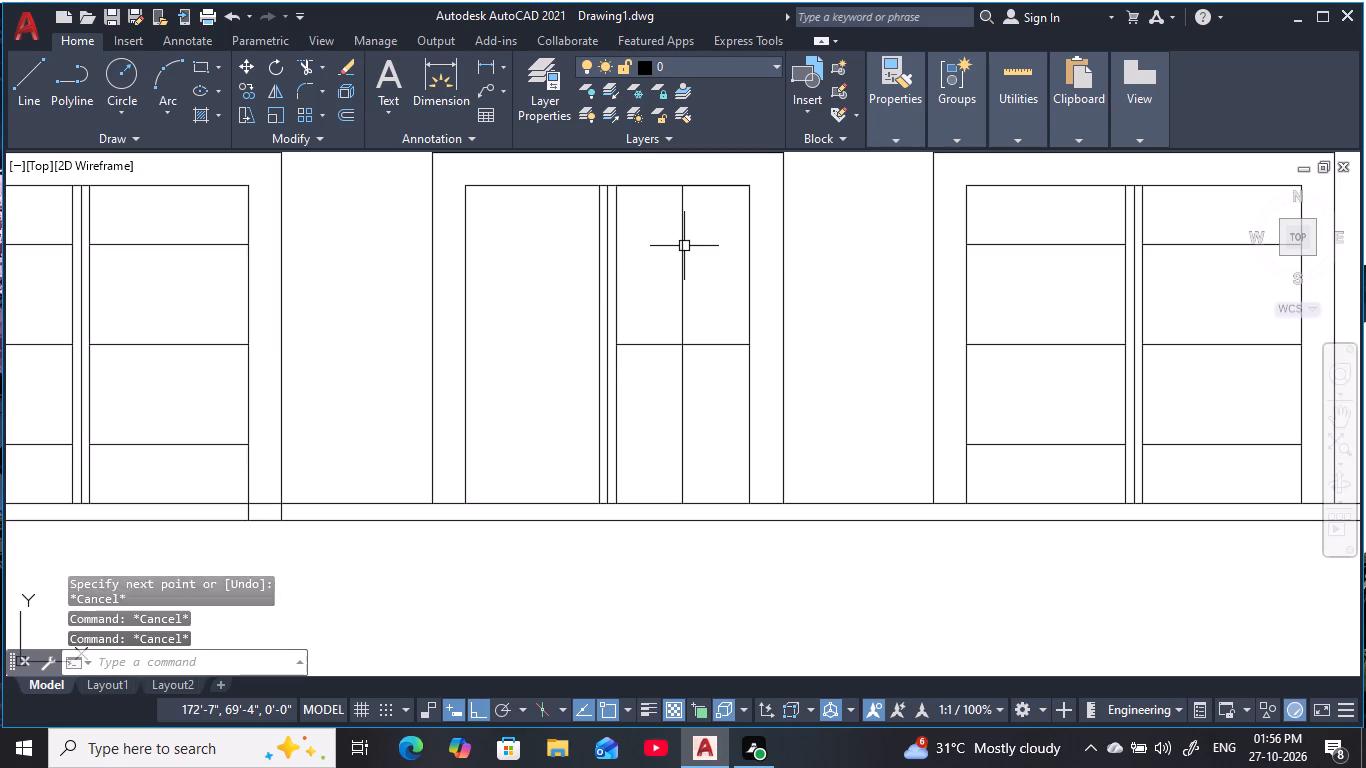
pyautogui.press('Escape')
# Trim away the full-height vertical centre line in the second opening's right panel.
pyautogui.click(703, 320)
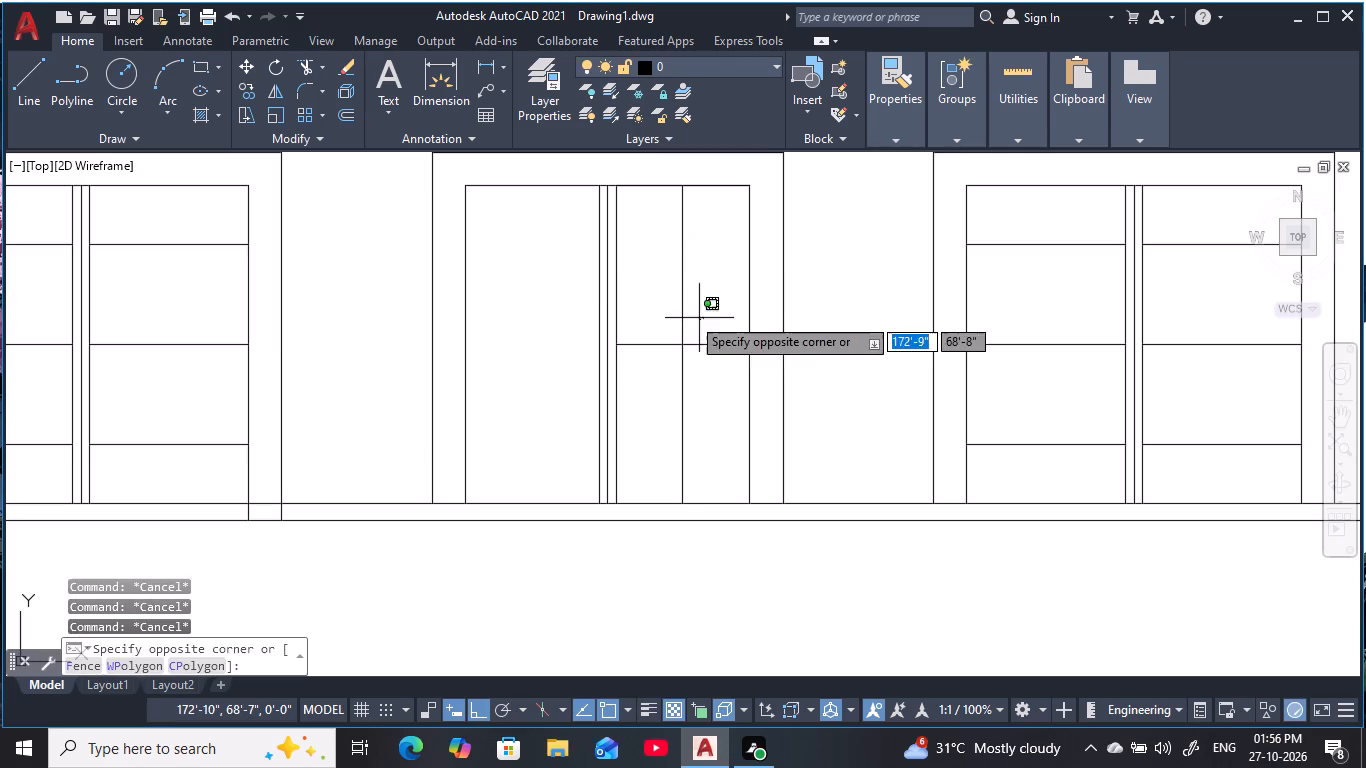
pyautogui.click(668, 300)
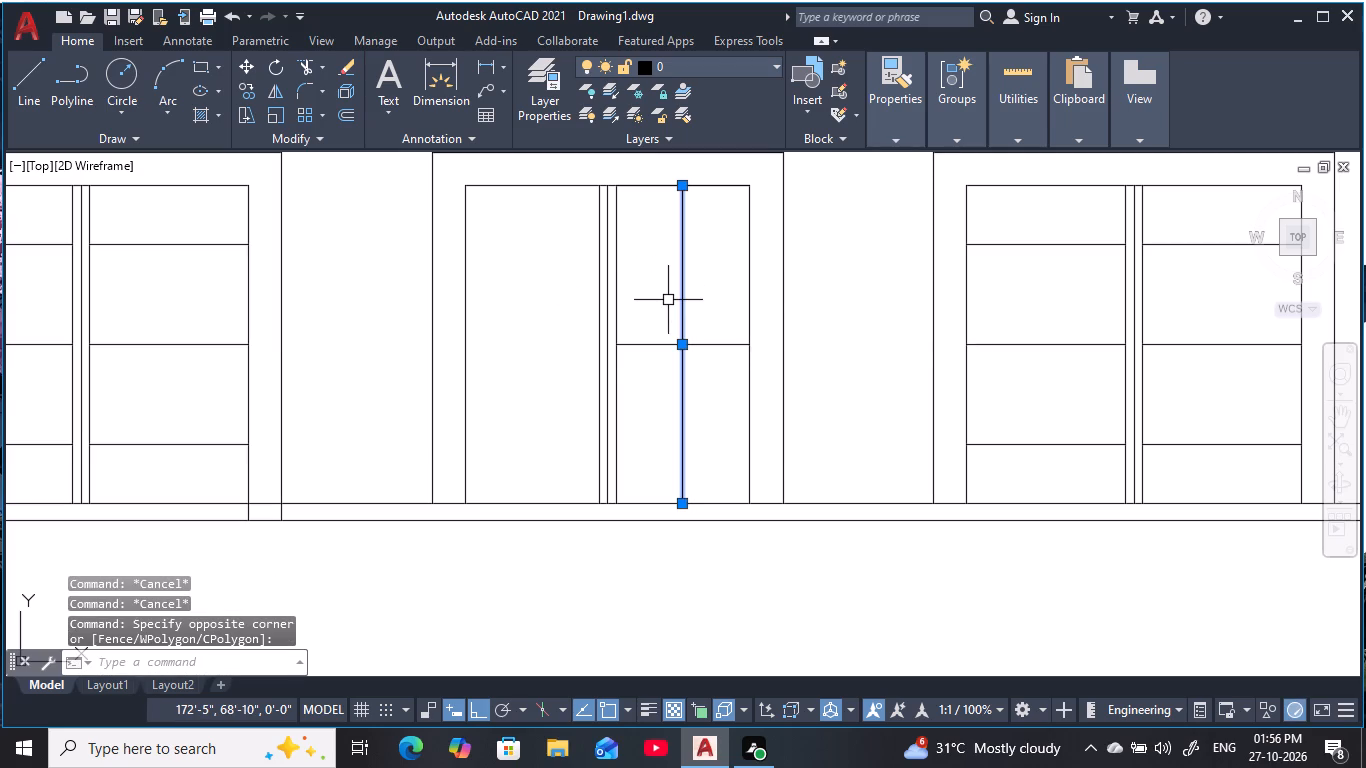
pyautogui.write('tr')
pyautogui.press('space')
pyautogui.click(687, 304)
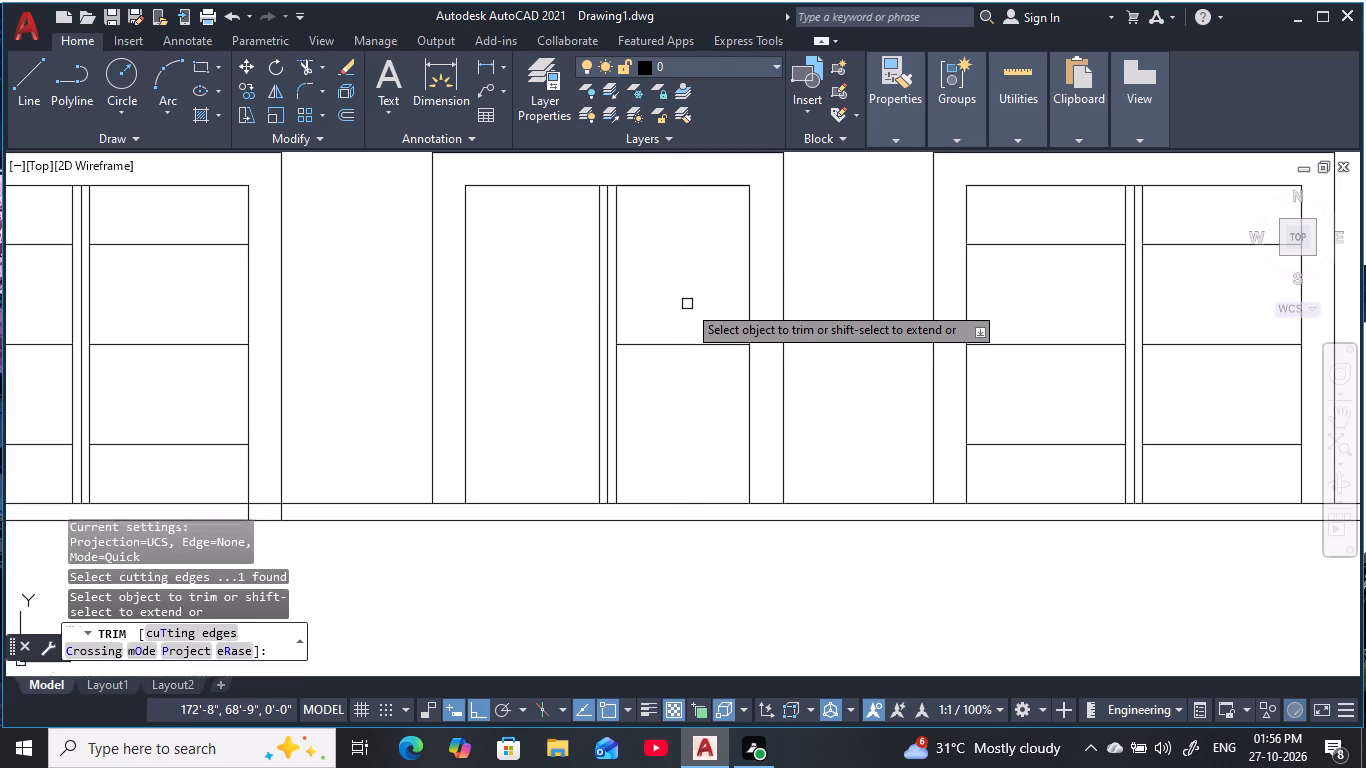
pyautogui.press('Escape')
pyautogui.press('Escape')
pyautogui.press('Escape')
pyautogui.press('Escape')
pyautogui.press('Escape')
# Draw the right panel's vertical centre line as two segments, from the horizontal line's midpoint up to the top edge and down to the sill line.
pyautogui.write('l')
pyautogui.press('space')
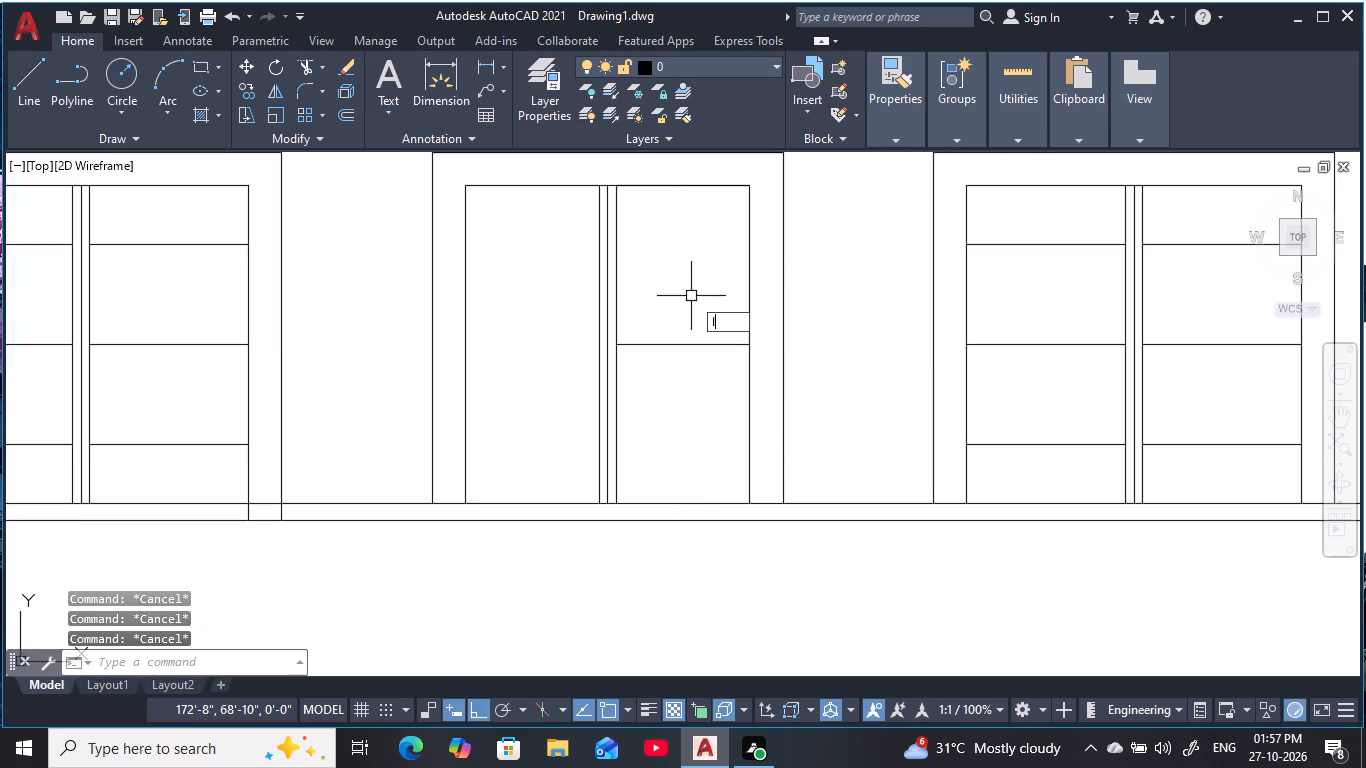
pyautogui.click(683, 345)
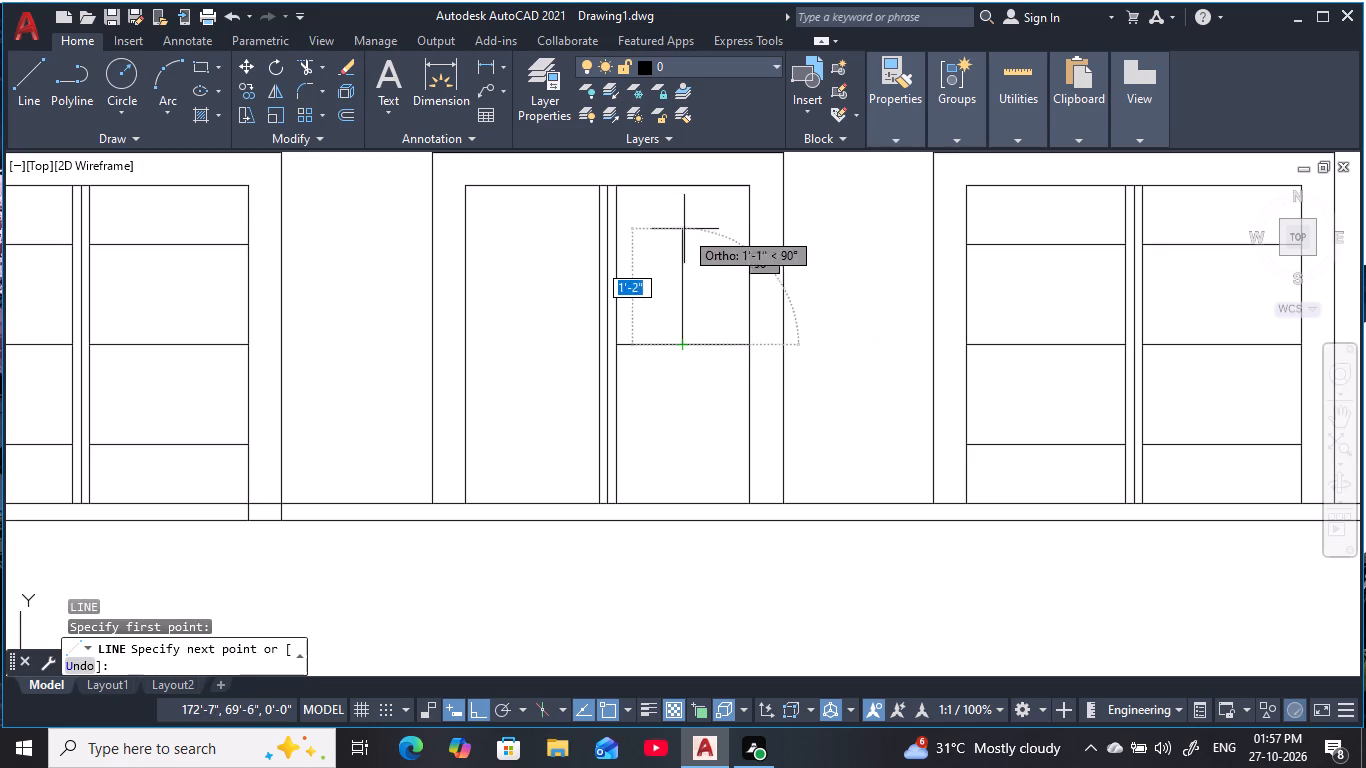
pyautogui.click(680, 188)
pyautogui.press('Escape')
pyautogui.press('Escape')
pyautogui.press('space')
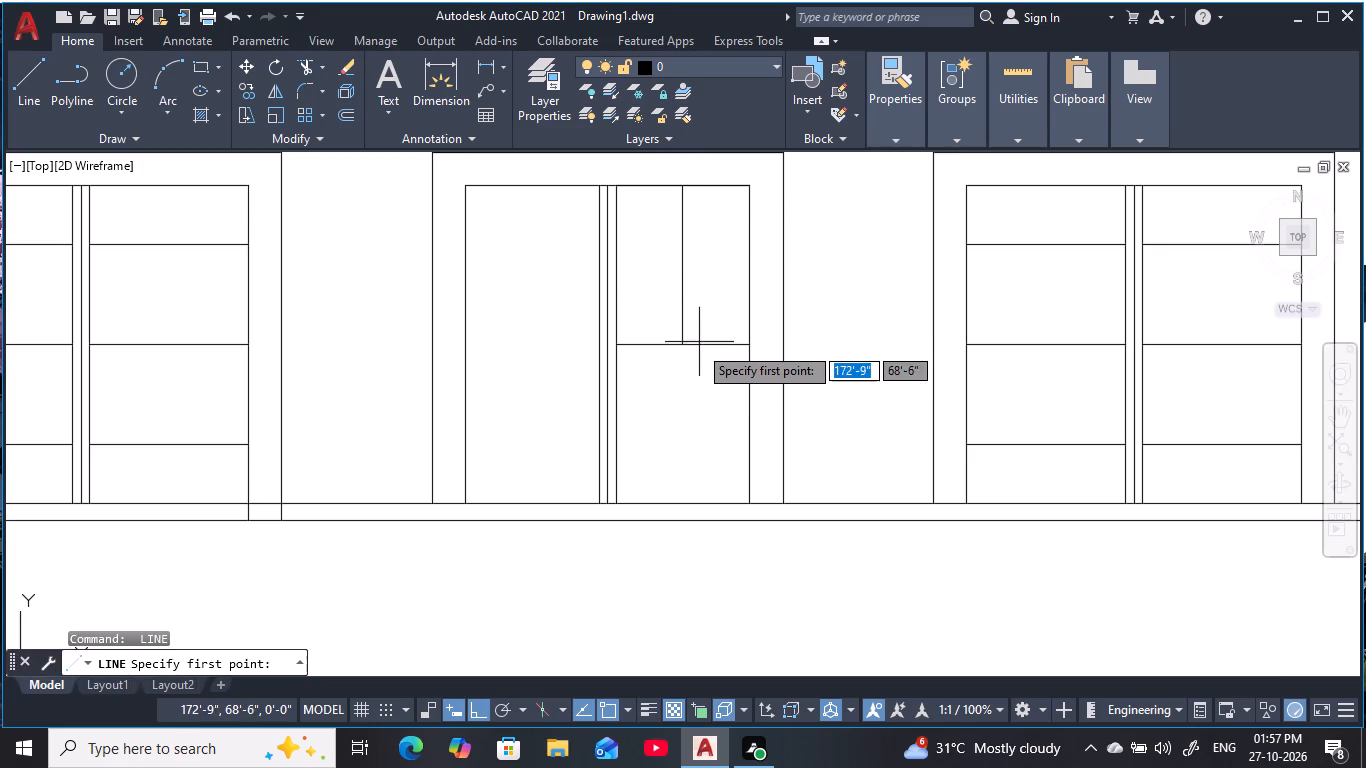
pyautogui.click(684, 346)
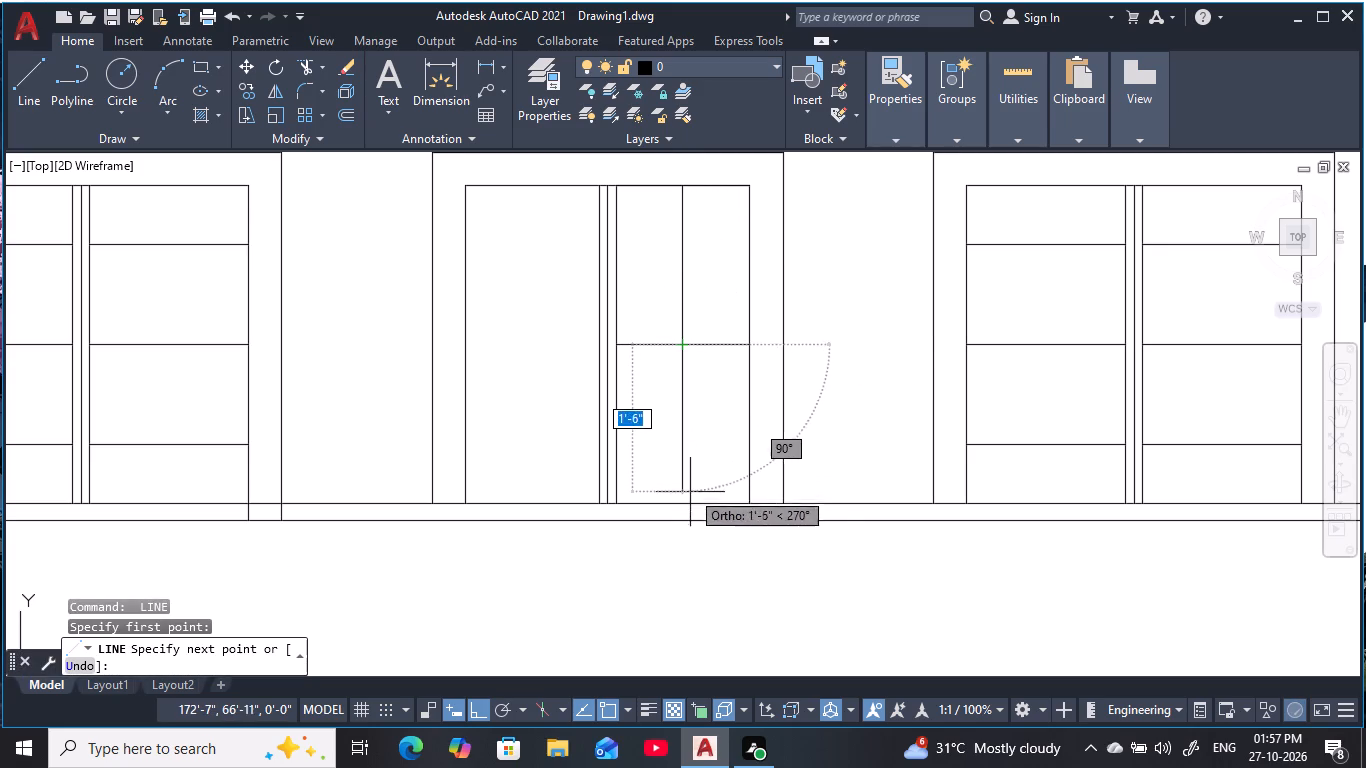
pyautogui.click(685, 504)
pyautogui.press('Escape')
pyautogui.press('Escape')
pyautogui.press('Escape')
pyautogui.press('Escape')
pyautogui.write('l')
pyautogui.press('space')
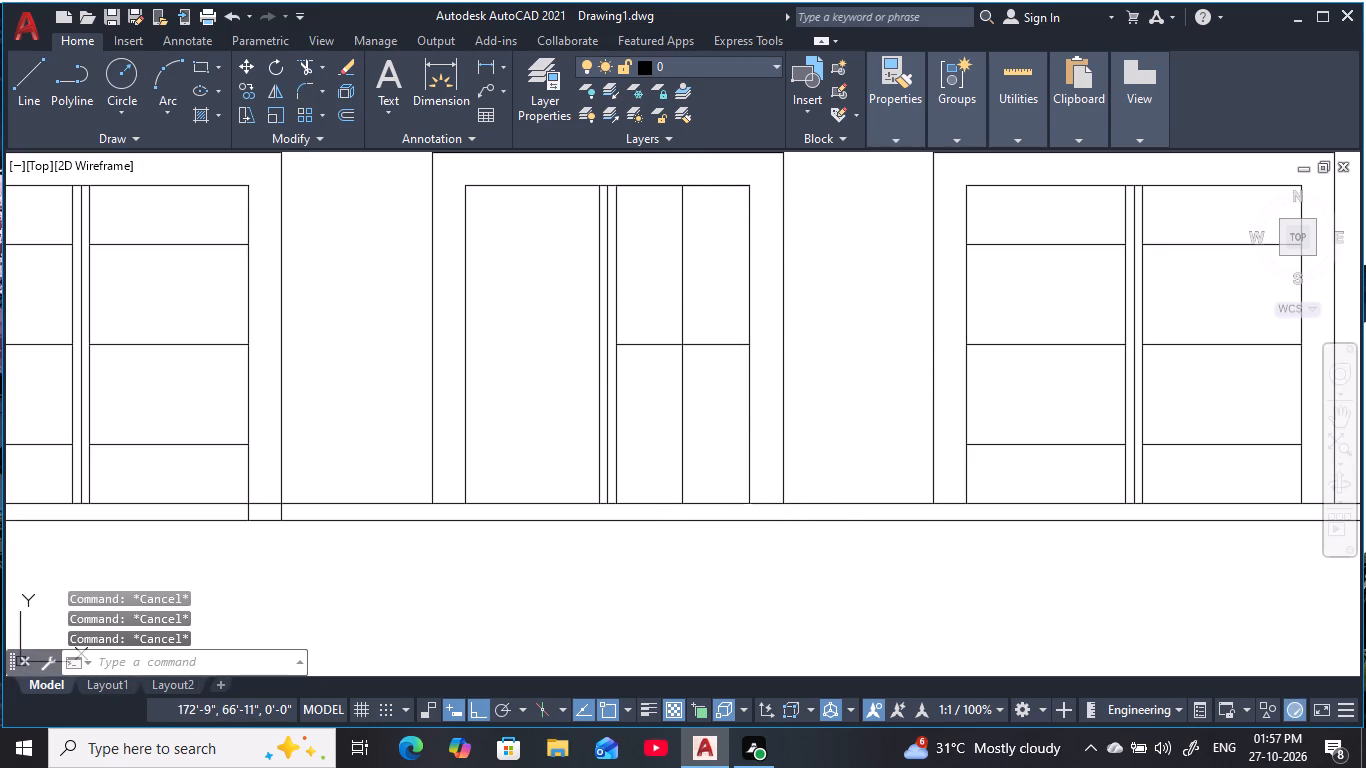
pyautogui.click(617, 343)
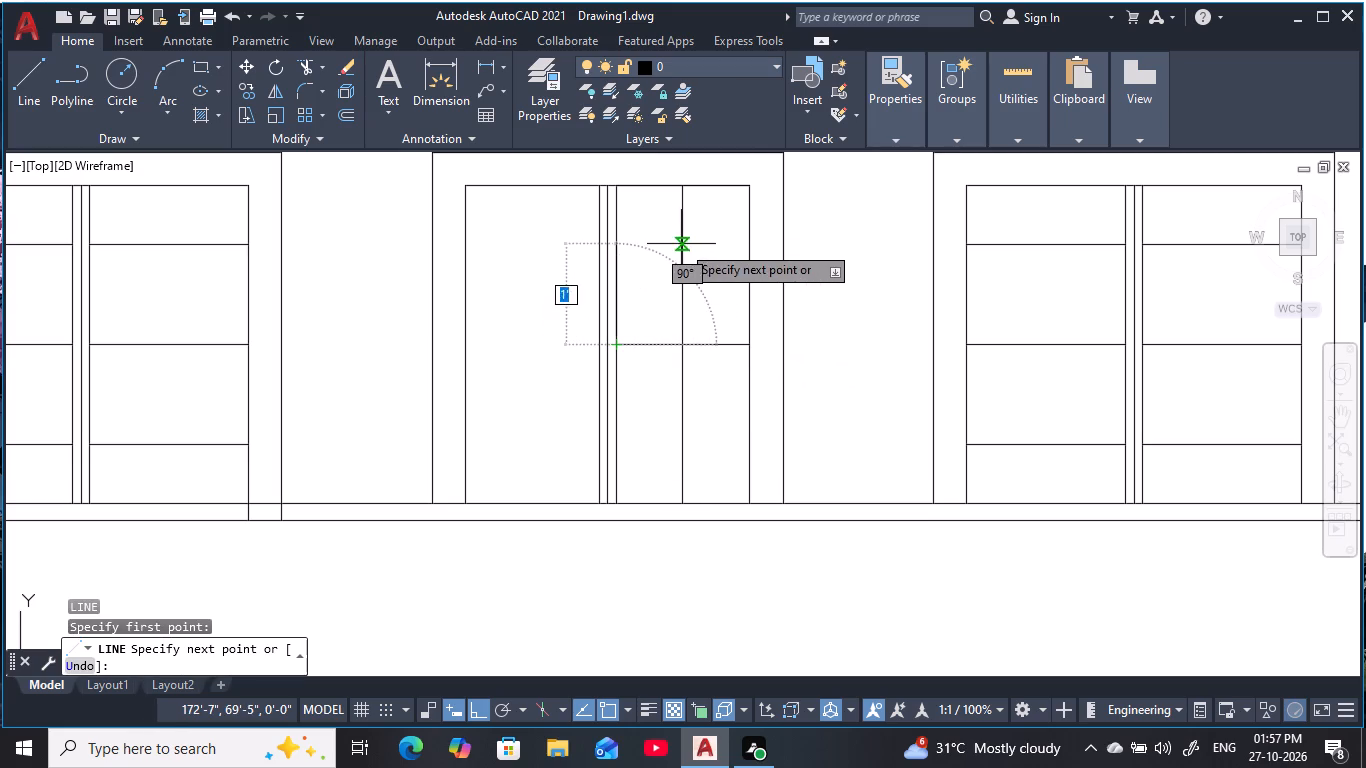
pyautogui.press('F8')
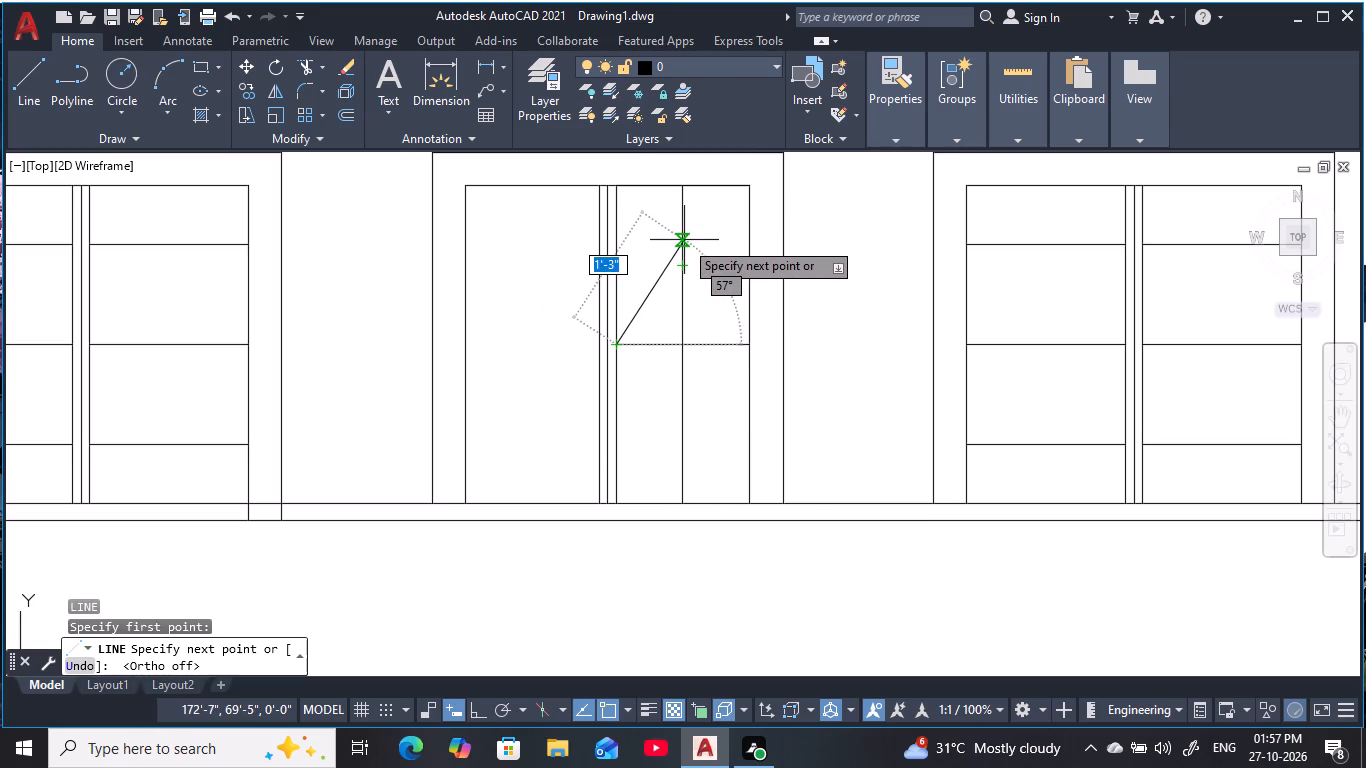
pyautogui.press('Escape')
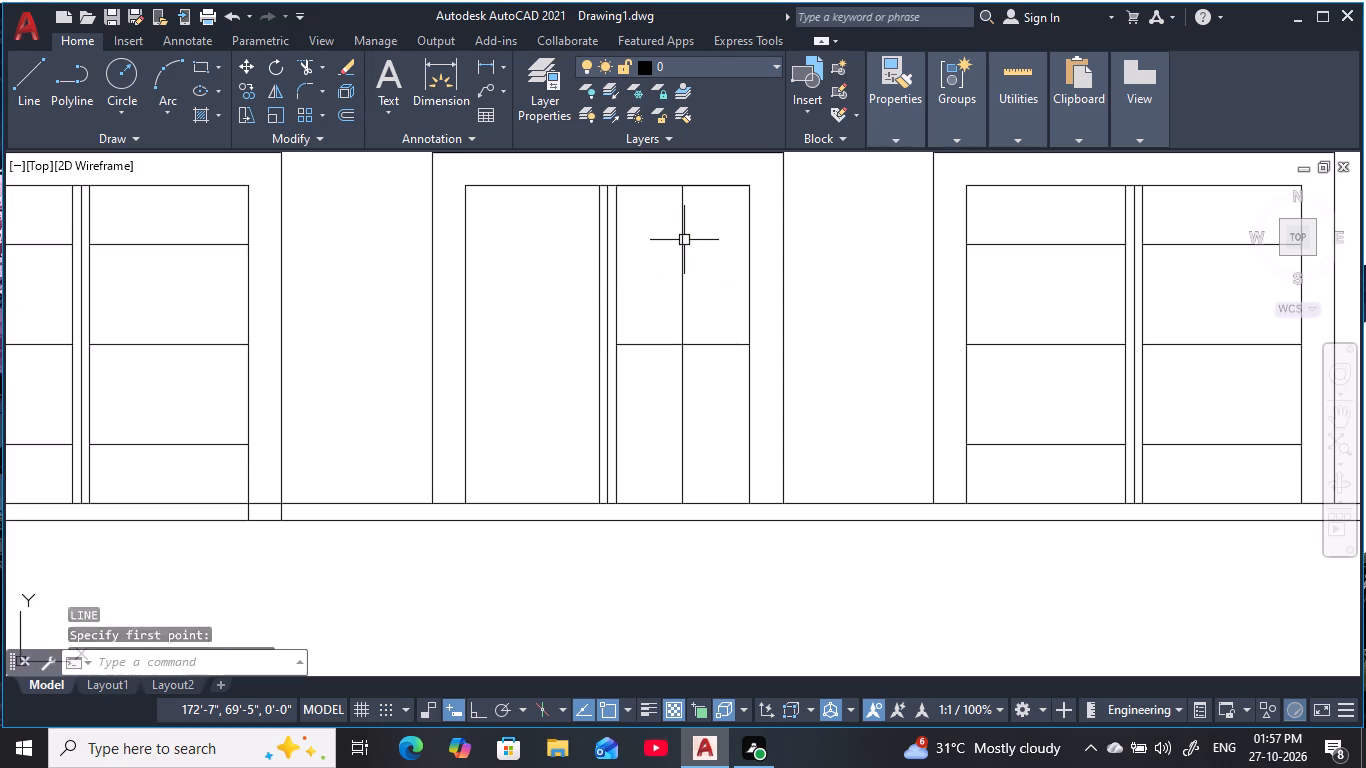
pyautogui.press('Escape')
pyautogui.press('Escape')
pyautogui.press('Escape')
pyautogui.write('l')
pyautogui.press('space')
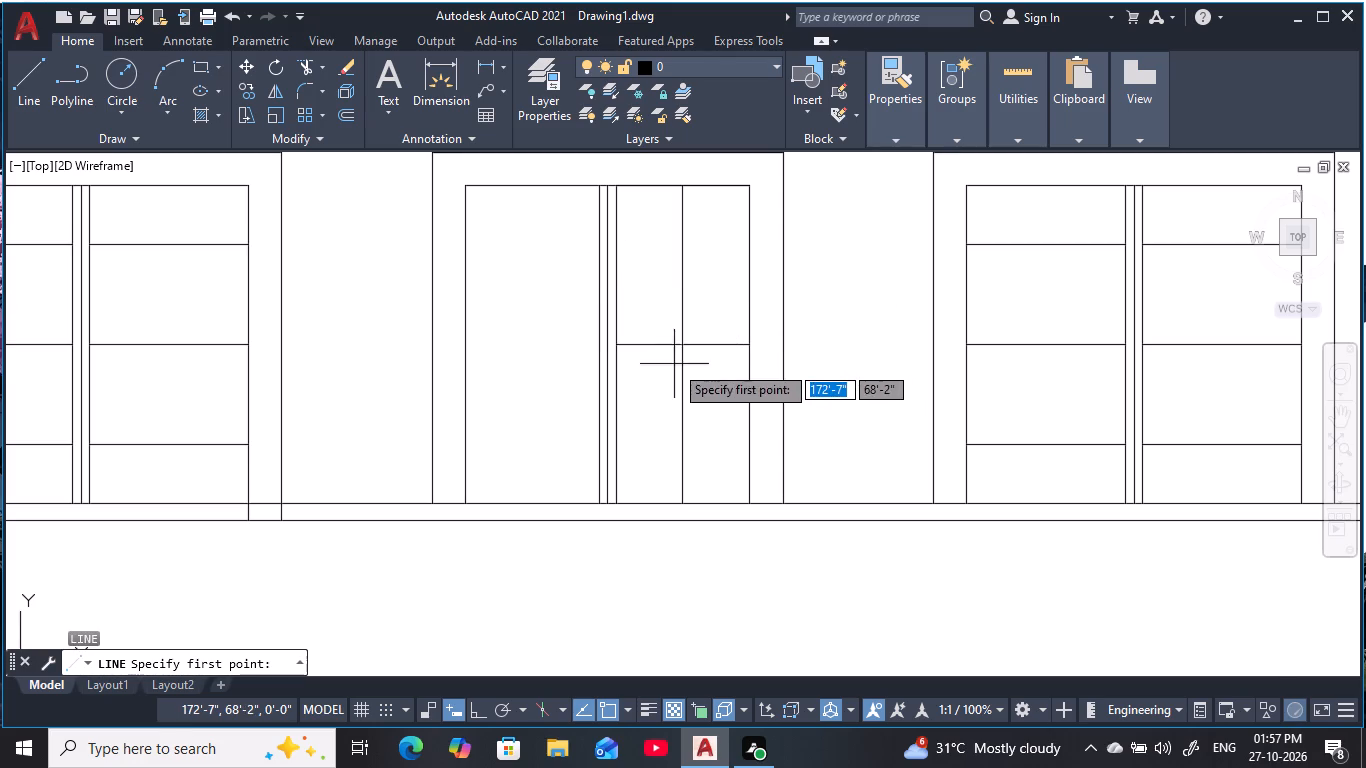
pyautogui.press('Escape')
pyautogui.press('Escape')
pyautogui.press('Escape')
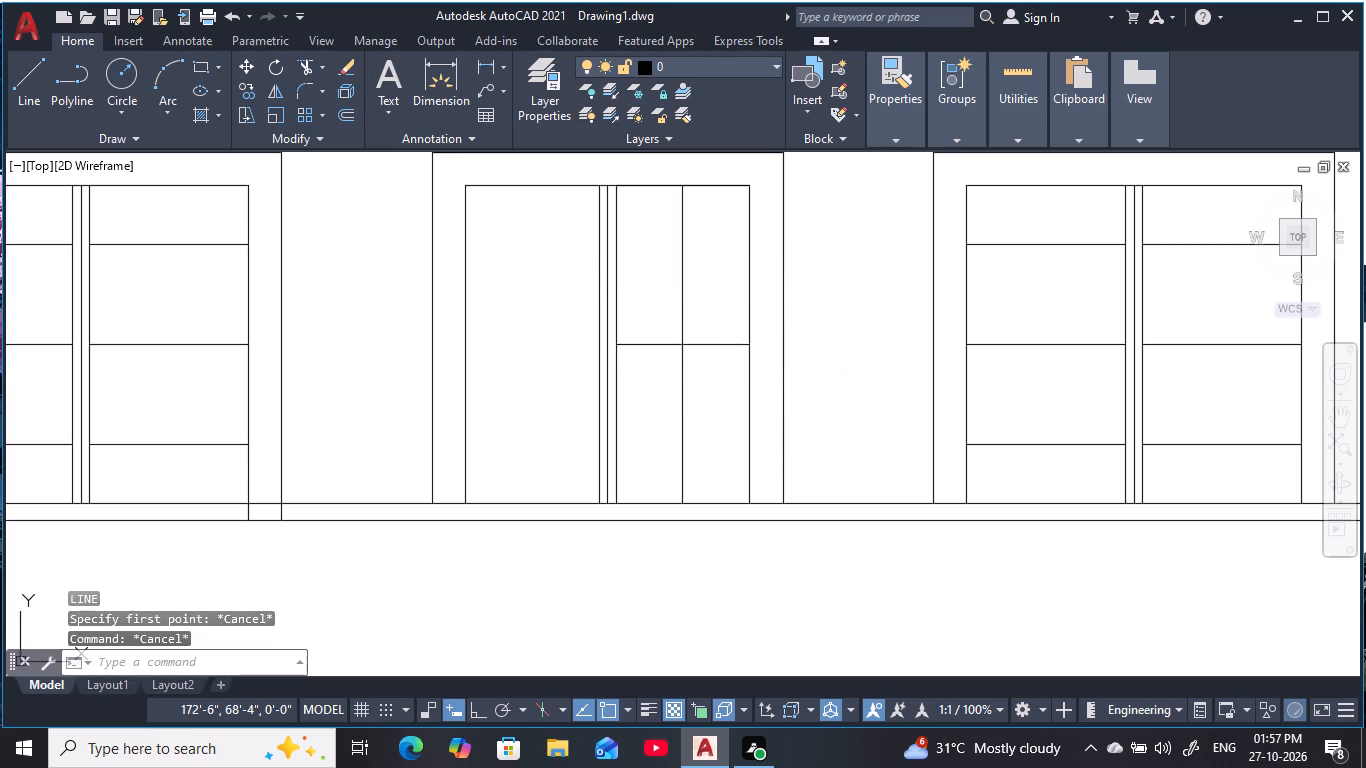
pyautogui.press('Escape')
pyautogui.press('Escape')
# Trim off the half of the panel's horizontal line between the mullion and the vertical centre line.
pyautogui.write('tr')
pyautogui.press('space')
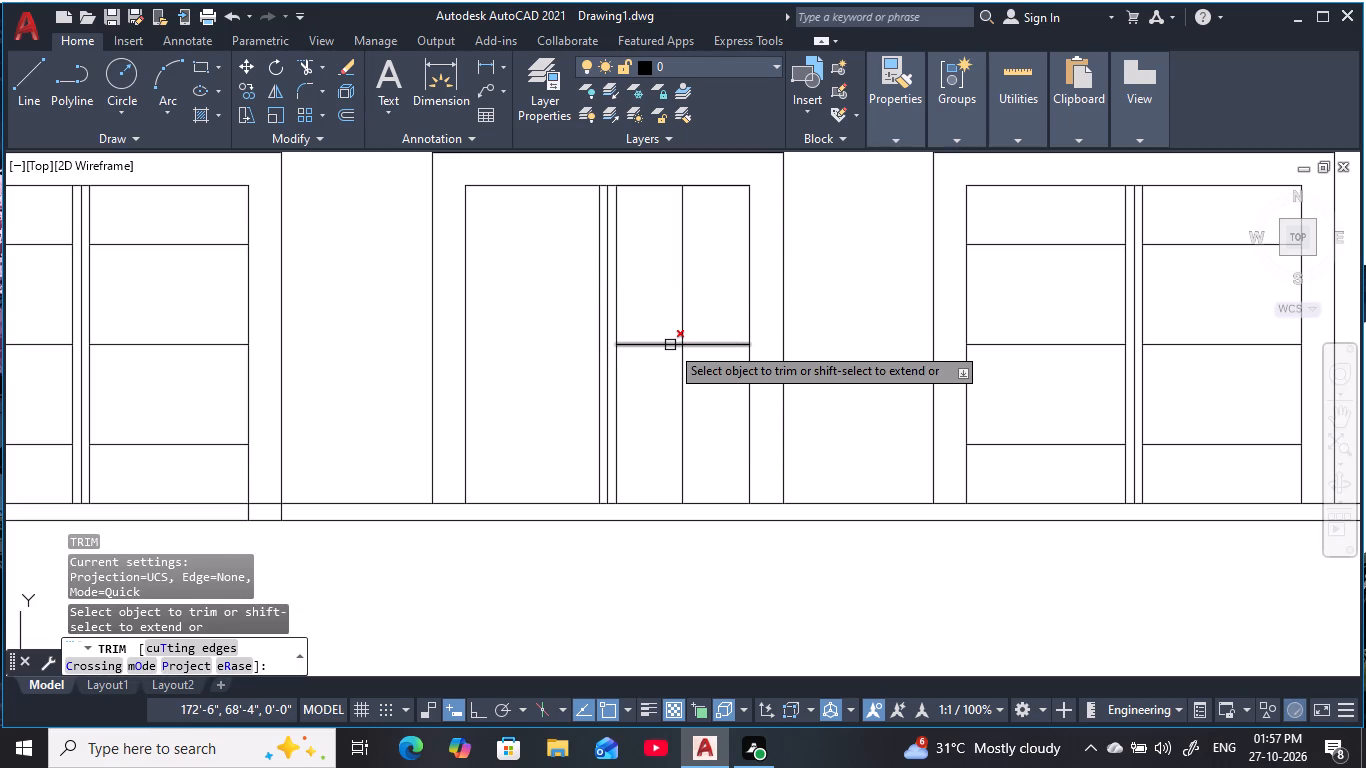
pyautogui.click(654, 347)
pyautogui.press('Escape')
pyautogui.press('Escape')
pyautogui.press('Escape')
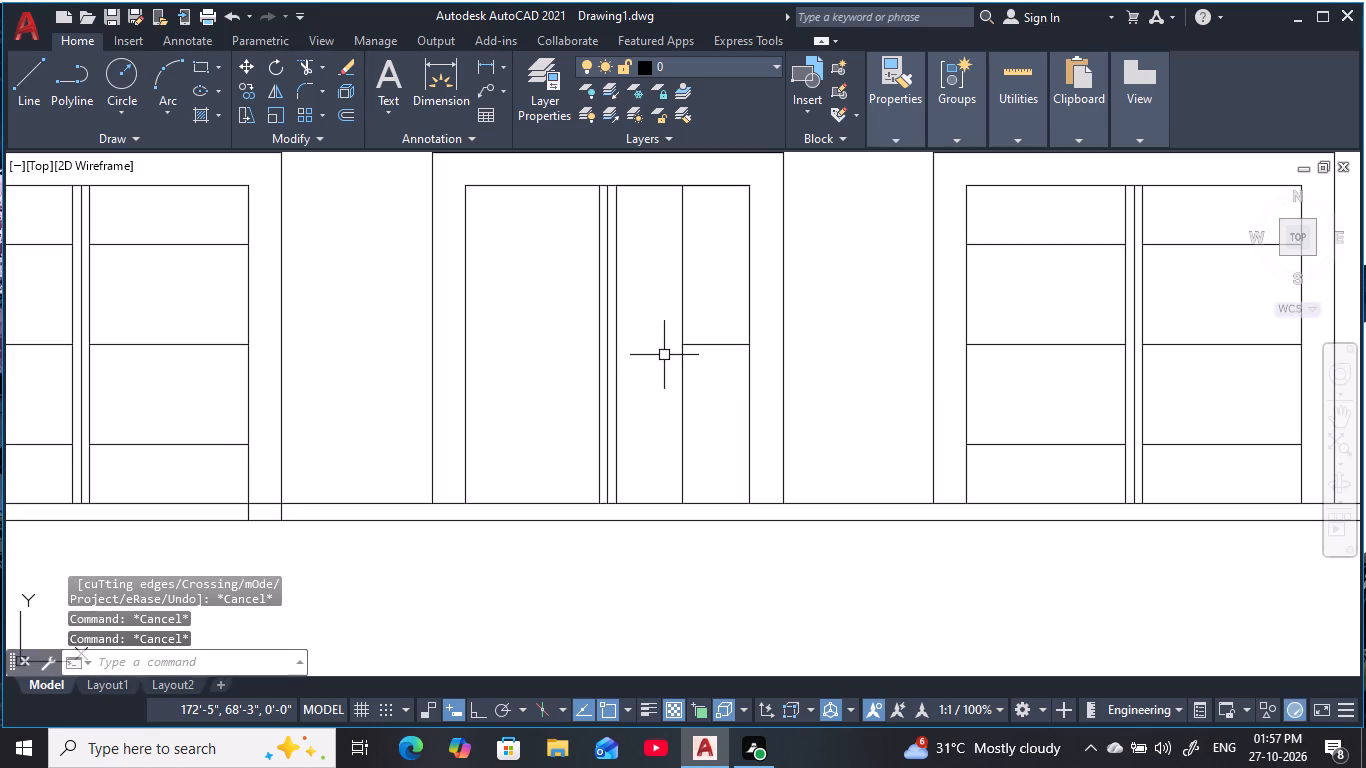
# Draw a diagonal line from the remaining horizontal line's midpoint to the midpoint of the upper vertical centre segment.
pyautogui.write('l')
pyautogui.press('space')
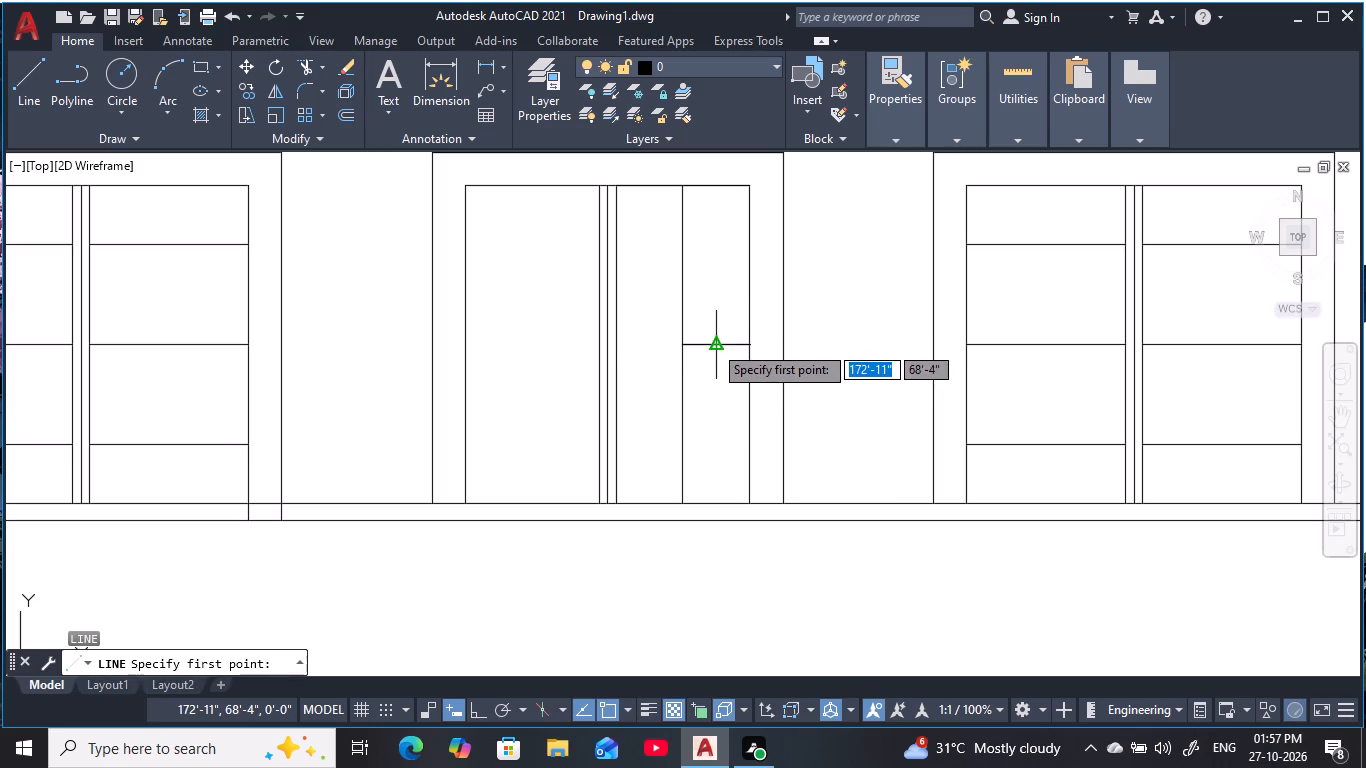
pyautogui.click(713, 344)
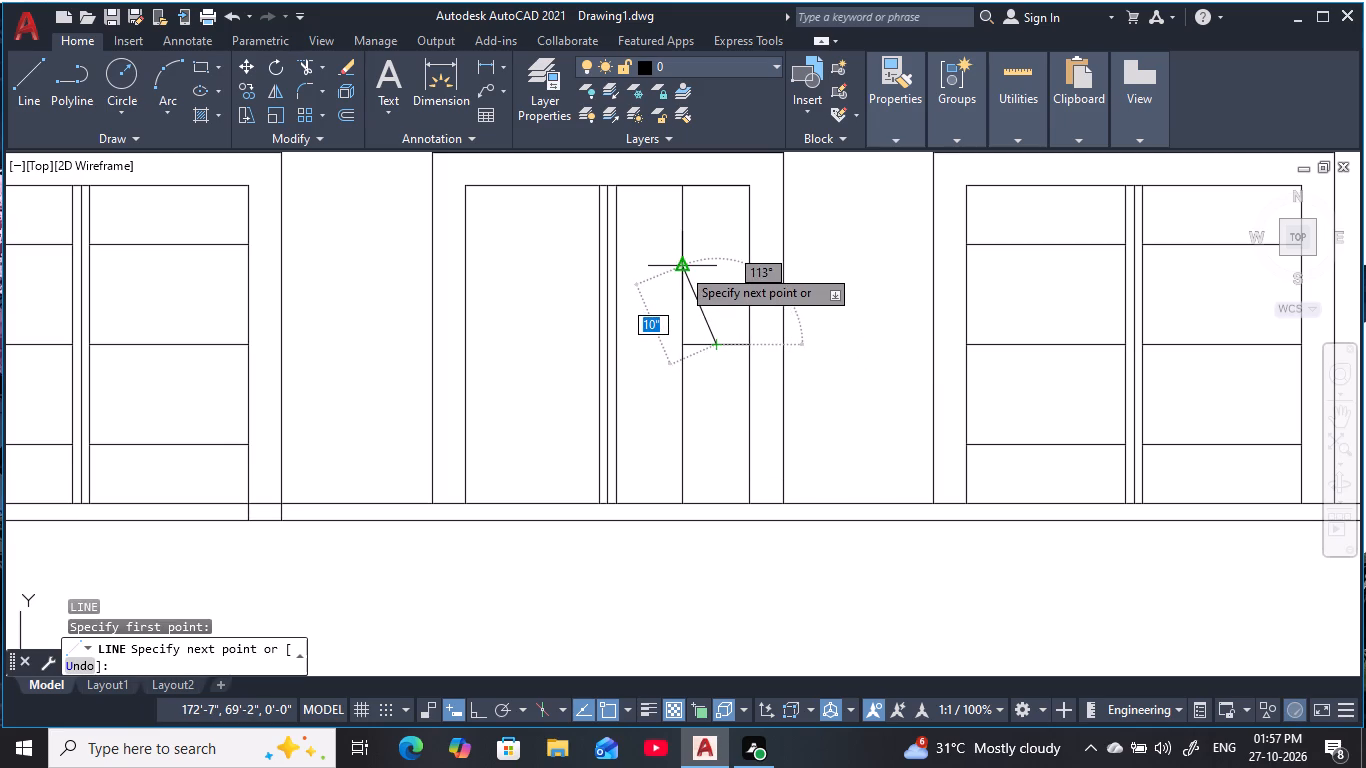
pyautogui.click(681, 267)
pyautogui.press('Escape')
pyautogui.press('Escape')
pyautogui.press('Escape')
pyautogui.press('Escape')
pyautogui.press('Escape')
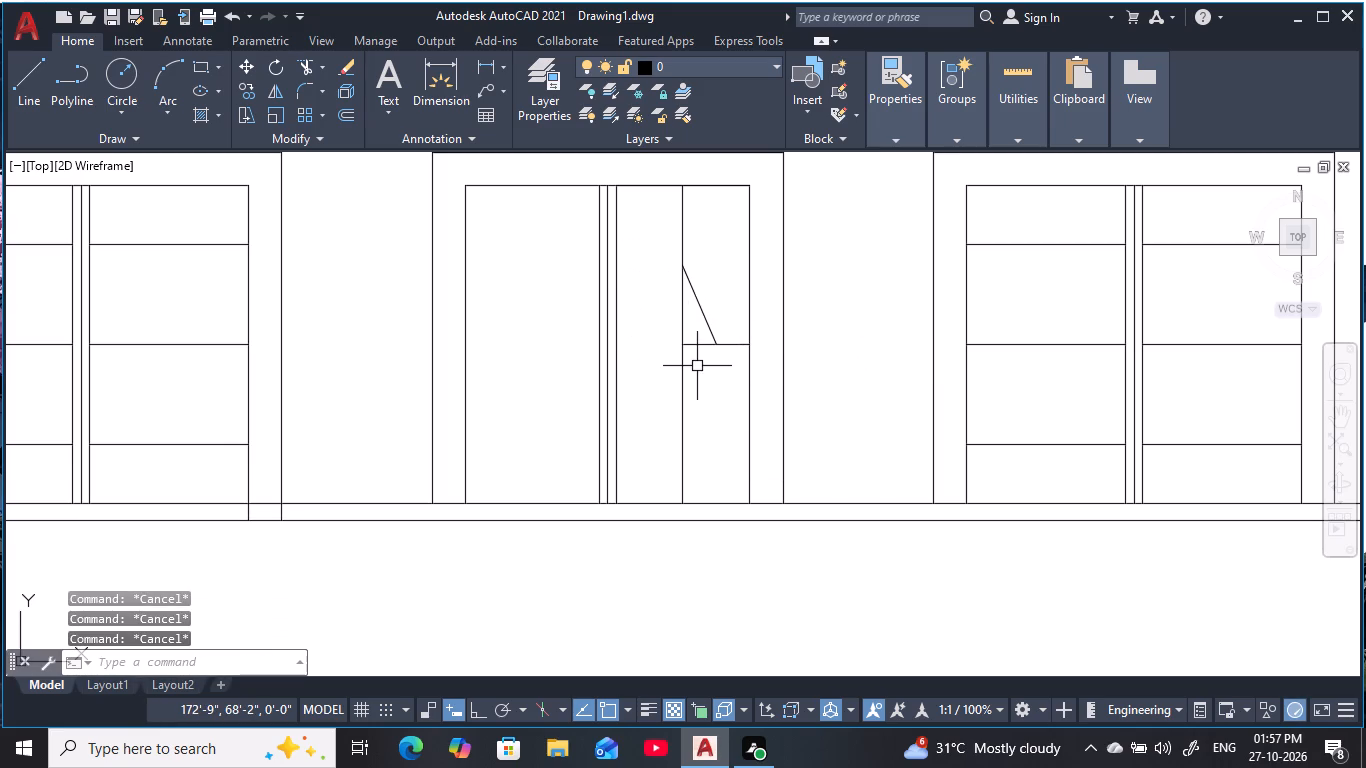
# Draw a diagonal line from the horizontal line's midpoint to the midpoint of the lower vertical centre segment.
pyautogui.write('l')
pyautogui.press('space')
pyautogui.click(721, 343)
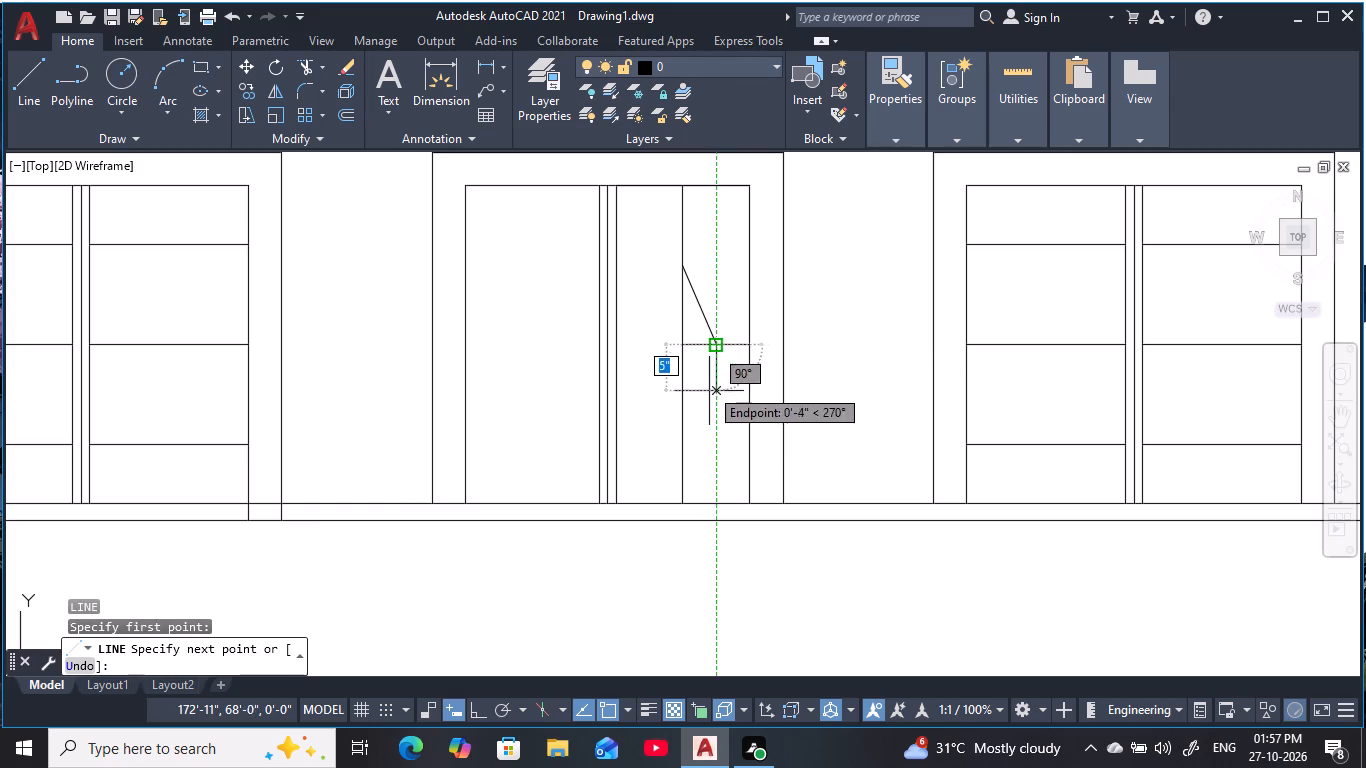
pyautogui.click(685, 430)
pyautogui.press('Escape')
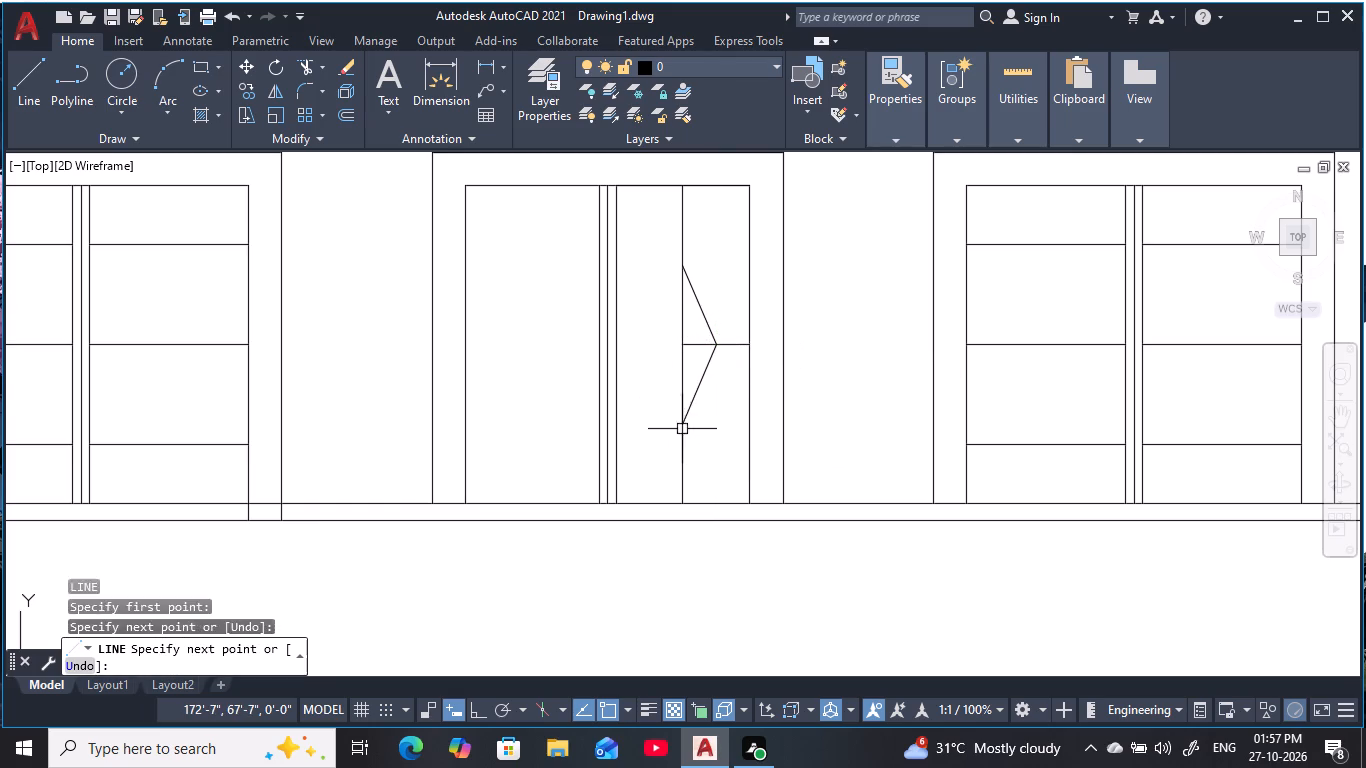
pyautogui.press('Escape')
pyautogui.press('Escape')
pyautogui.press('Escape')
pyautogui.press('Escape')
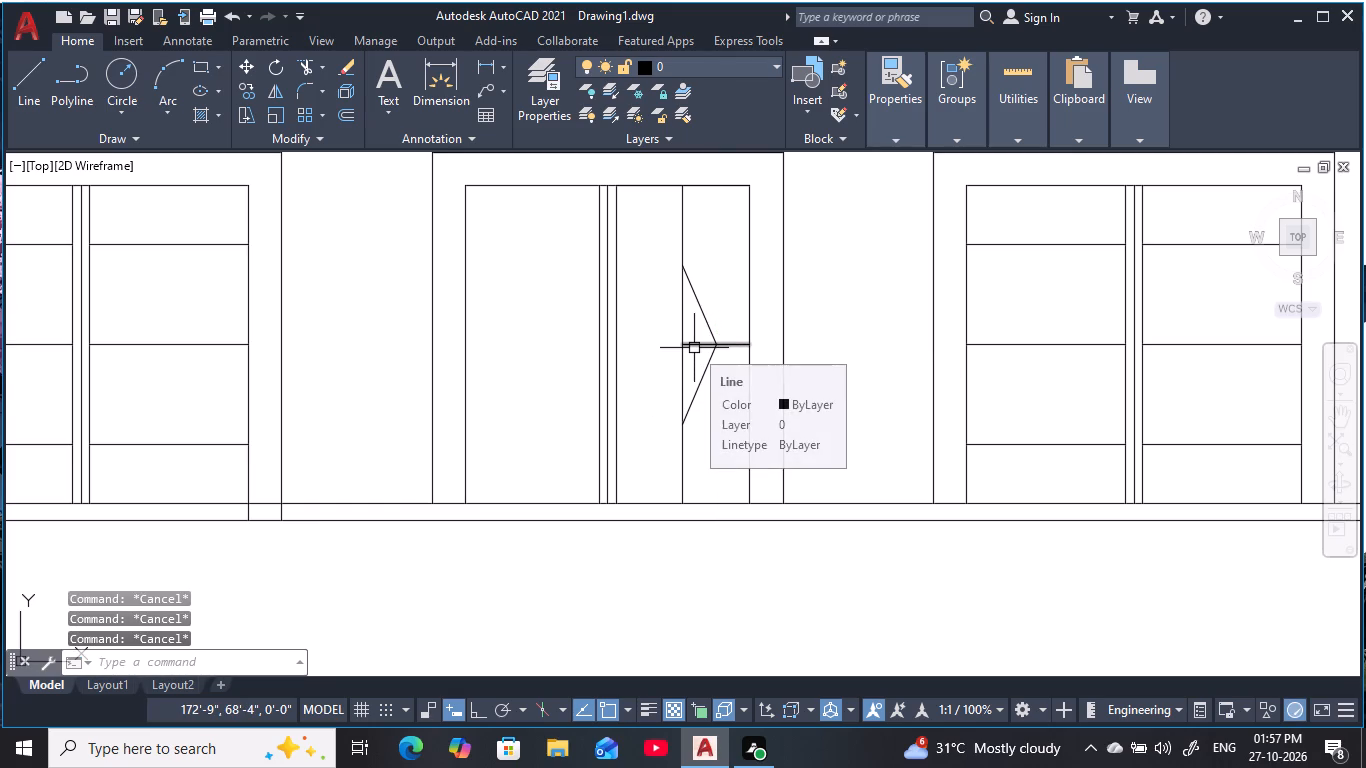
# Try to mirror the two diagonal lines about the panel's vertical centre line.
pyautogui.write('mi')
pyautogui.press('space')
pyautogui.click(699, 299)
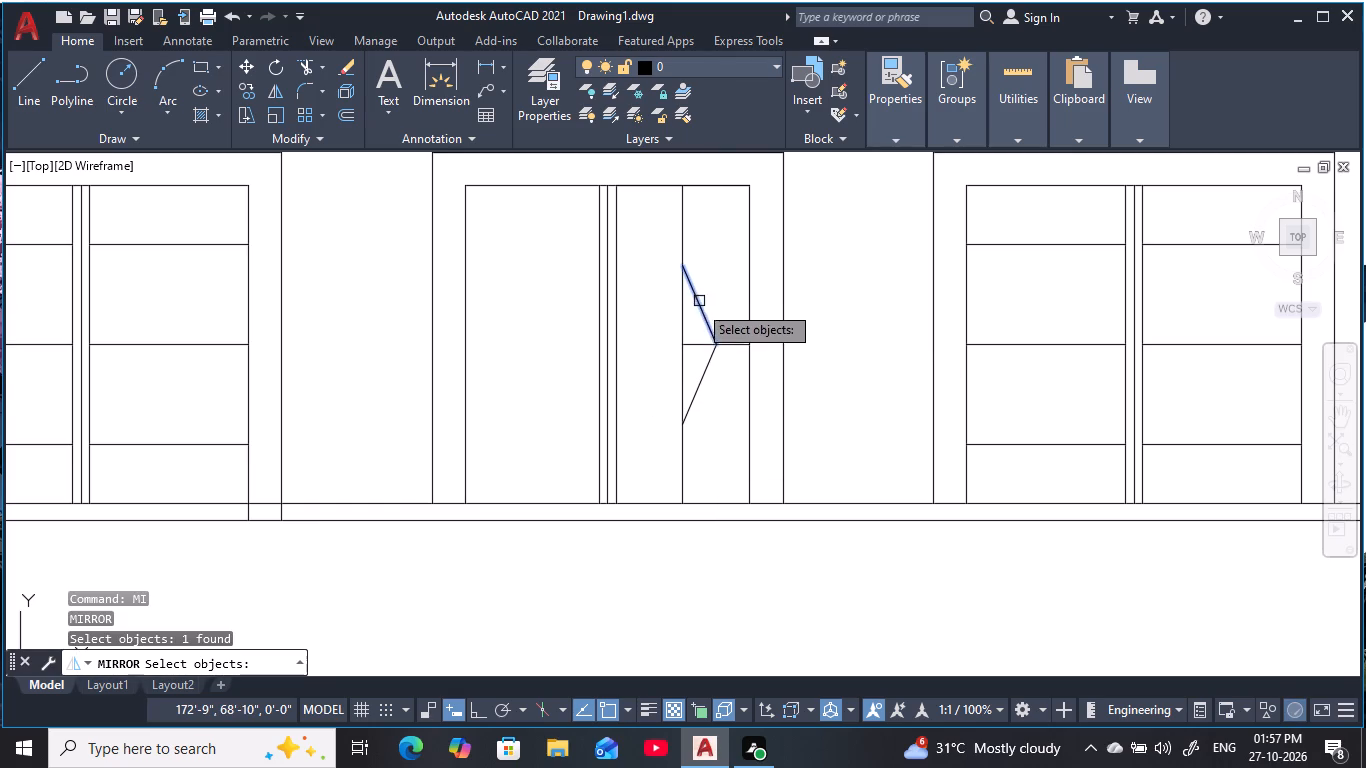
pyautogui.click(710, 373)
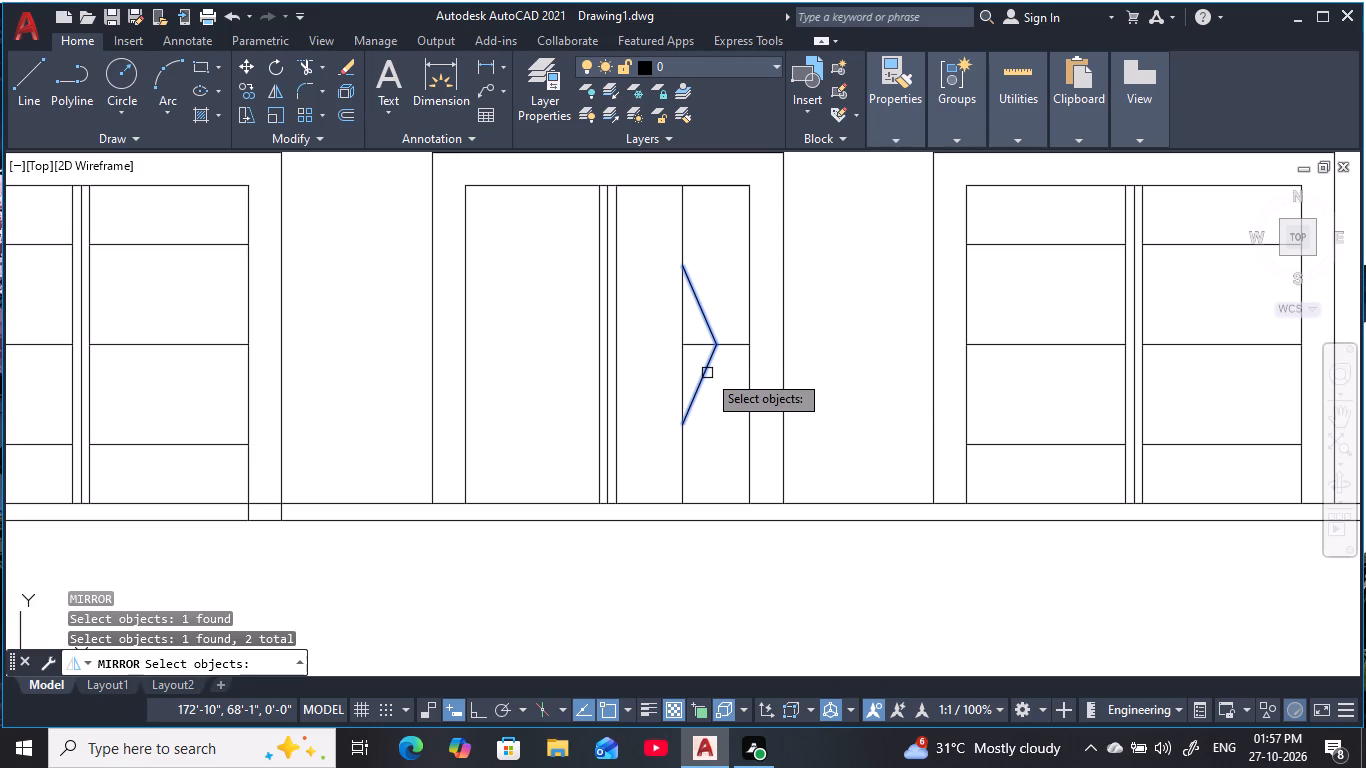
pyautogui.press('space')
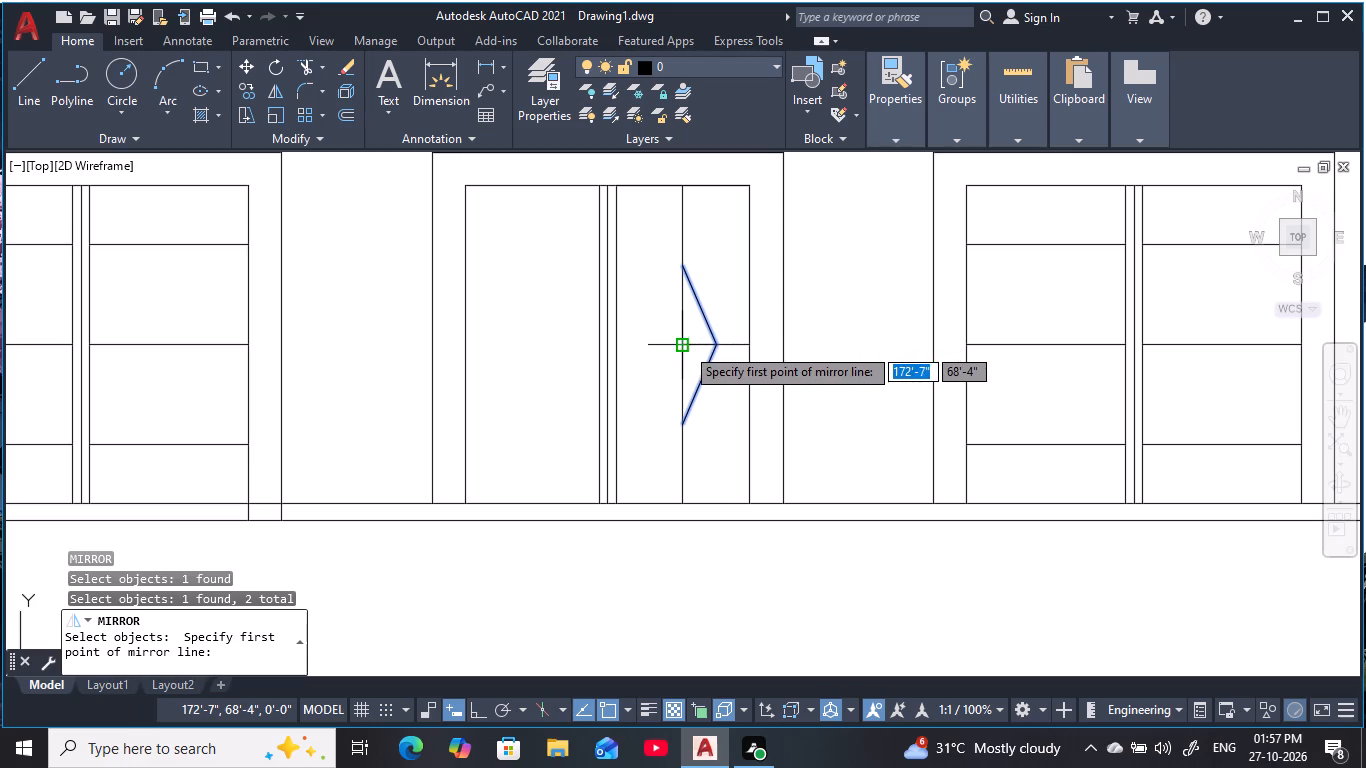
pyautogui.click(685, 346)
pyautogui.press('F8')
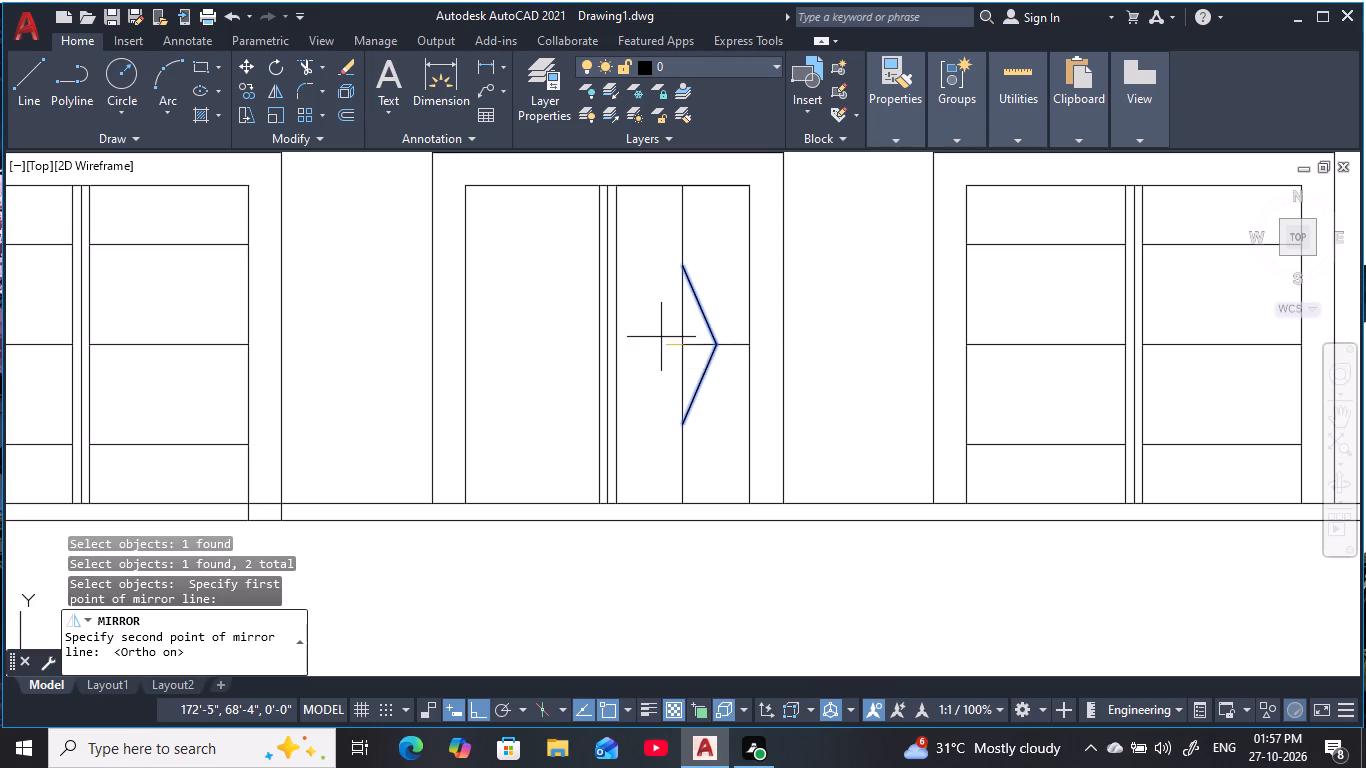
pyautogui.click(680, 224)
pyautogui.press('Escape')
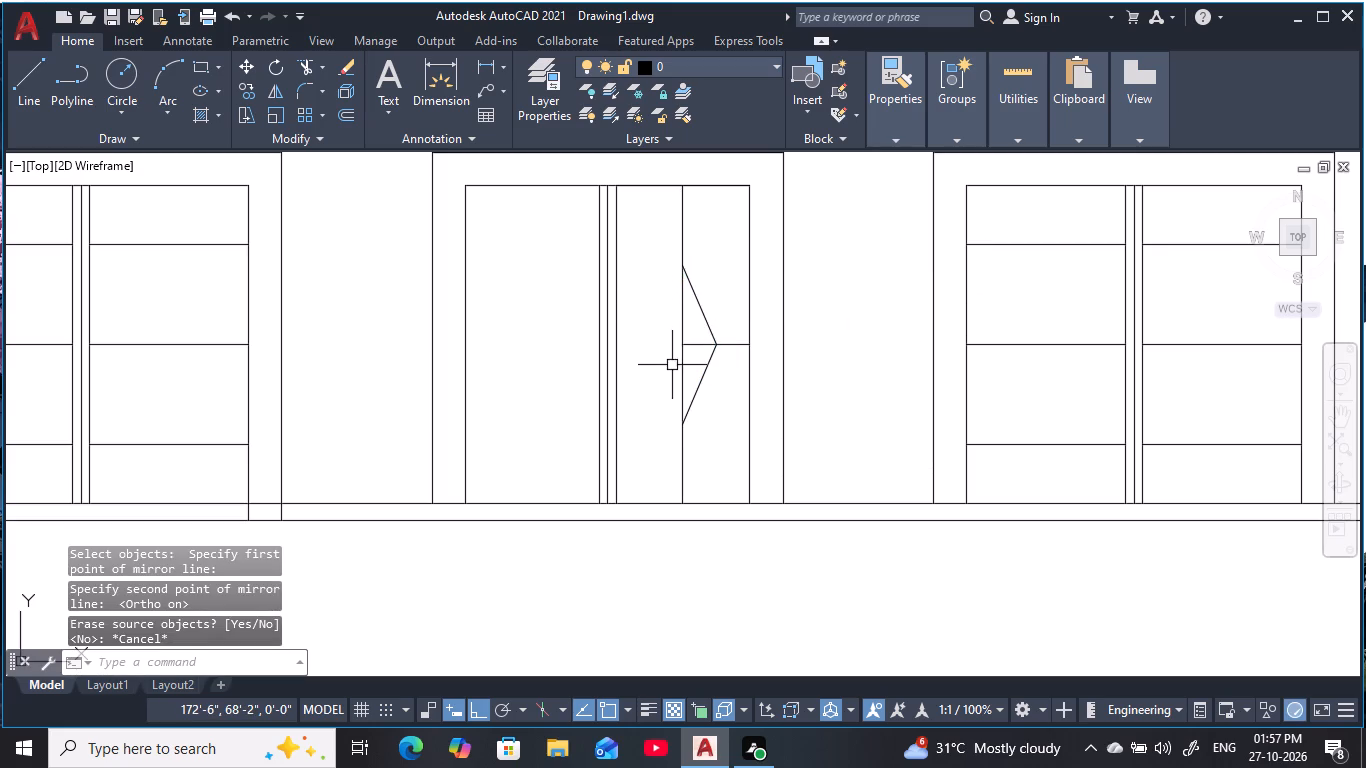
# Mirror the two diagonal lines about the panel's vertical centre line, keeping the originals, to complete the diamond.
pyautogui.press('space')
pyautogui.click(696, 381)
pyautogui.click(700, 320)
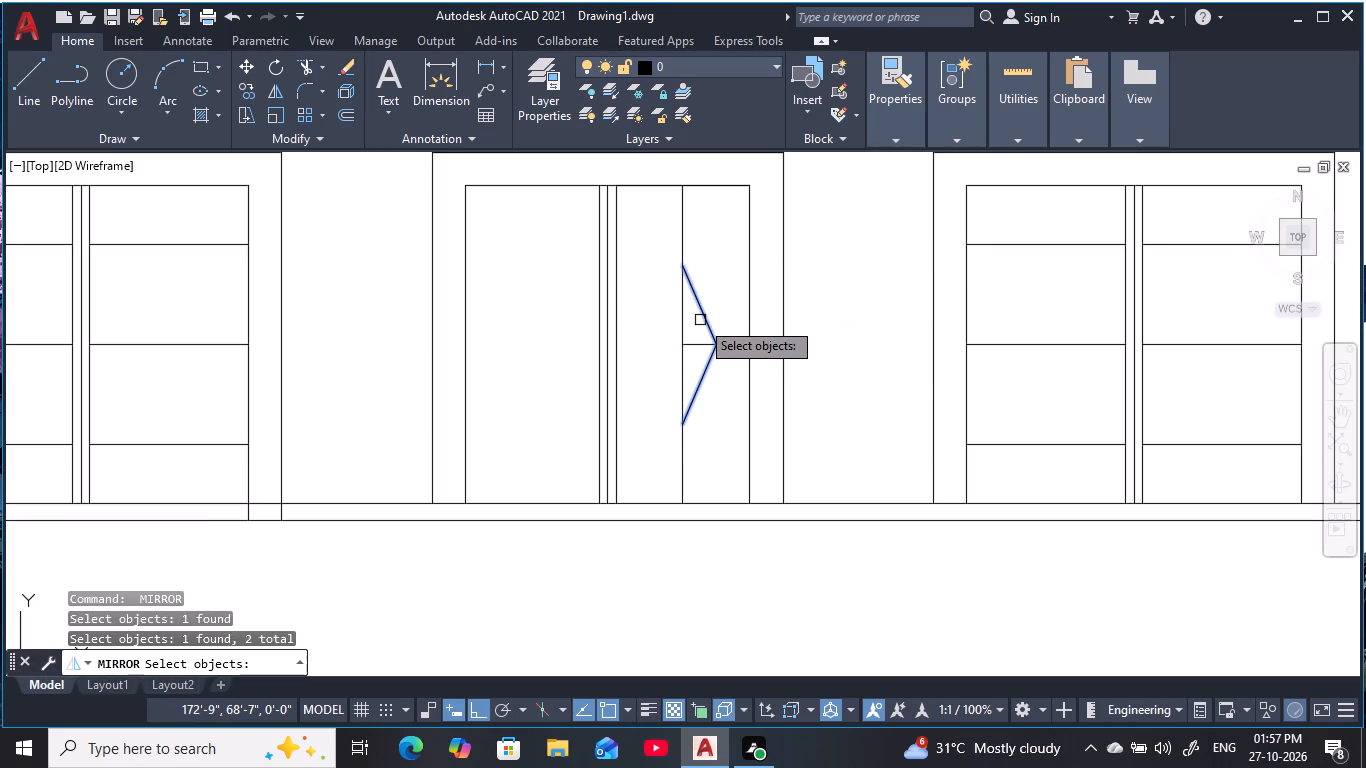
pyautogui.press('space')
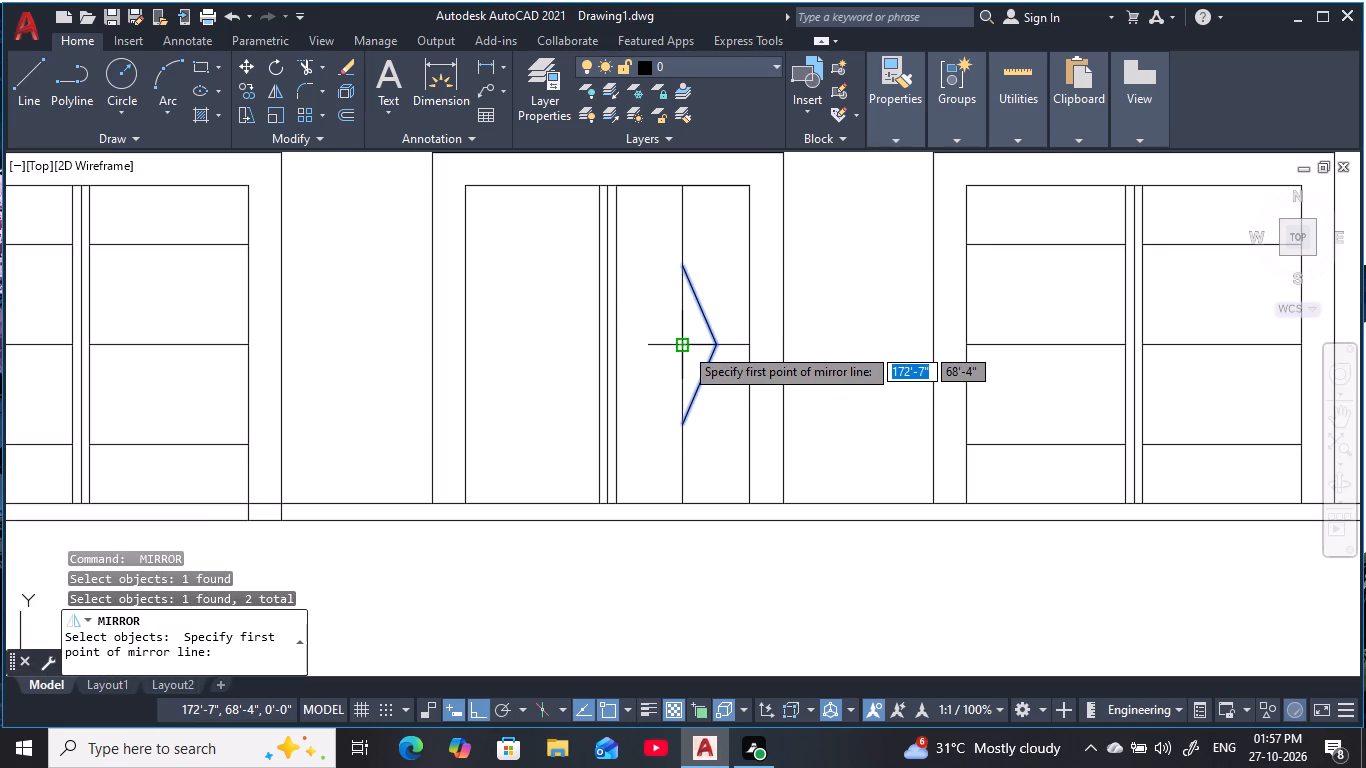
pyautogui.scroll(2, 684, 345)
pyautogui.click(680, 349)
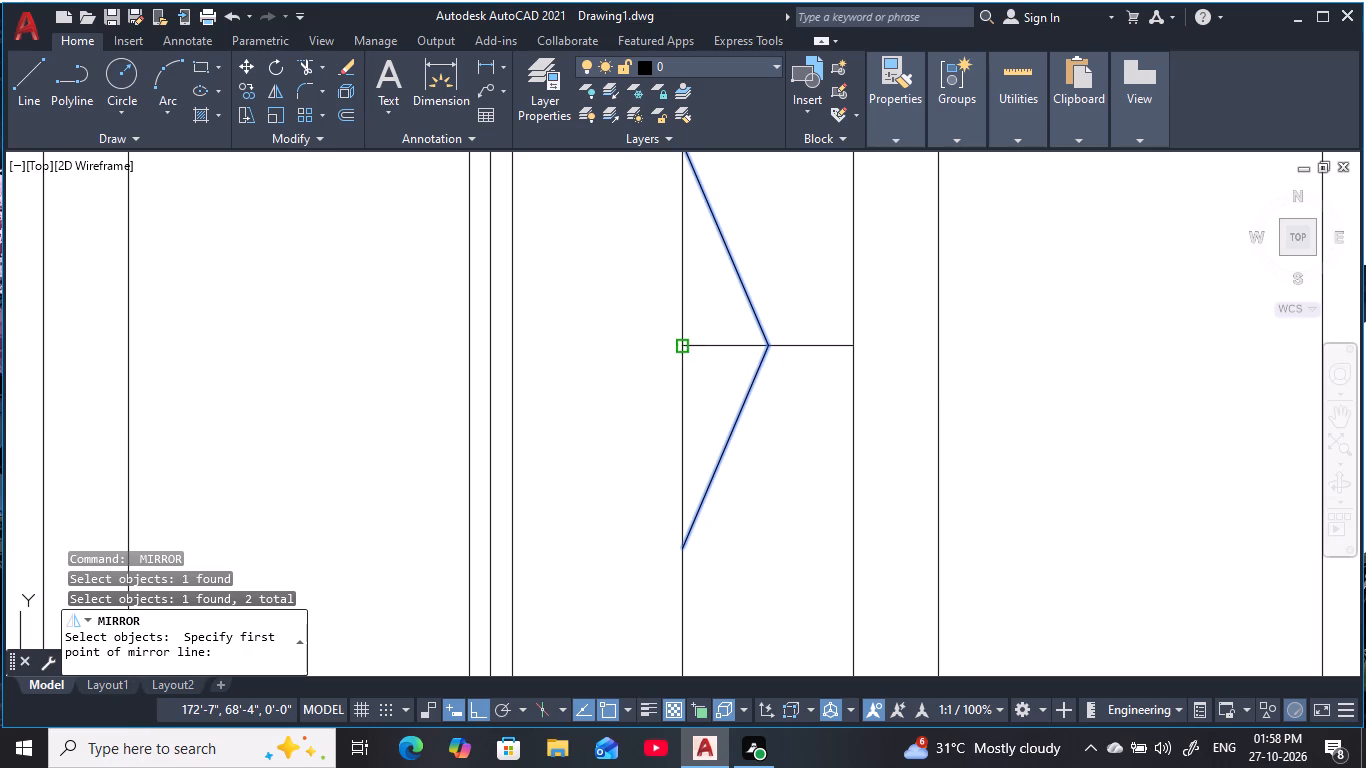
pyautogui.moveTo(664, 327); pyautogui.dragTo(667, 401, button='middle')
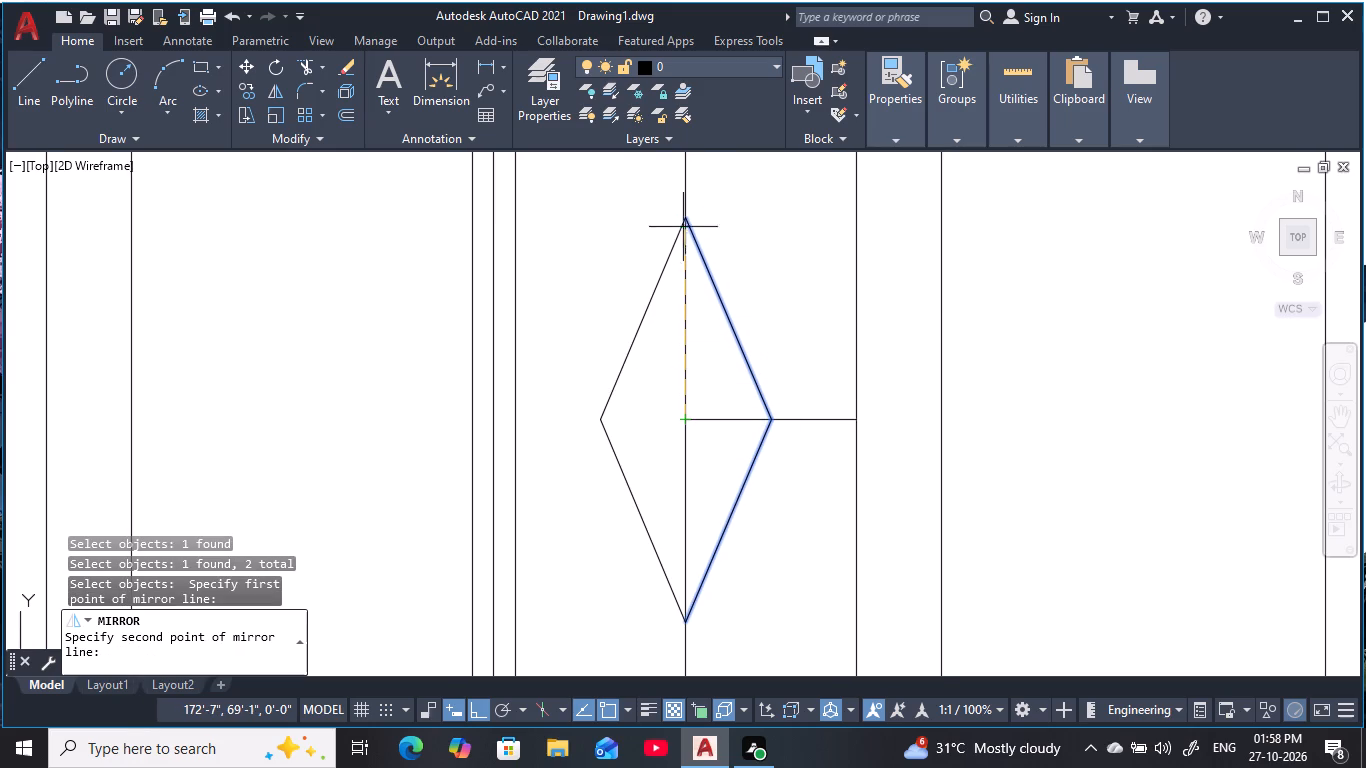
pyautogui.click(688, 193)
pyautogui.press('space')
pyautogui.scroll(-2, 728, 312)
pyautogui.moveTo(731, 316); pyautogui.dragTo(708, 315, button='middle')
pyautogui.press('Escape')
pyautogui.press('Escape')
pyautogui.press('Escape')
pyautogui.press('Escape')
# Trim away the remaining horizontal line inside and beside the diamond.
pyautogui.write('tr')
pyautogui.press('space')
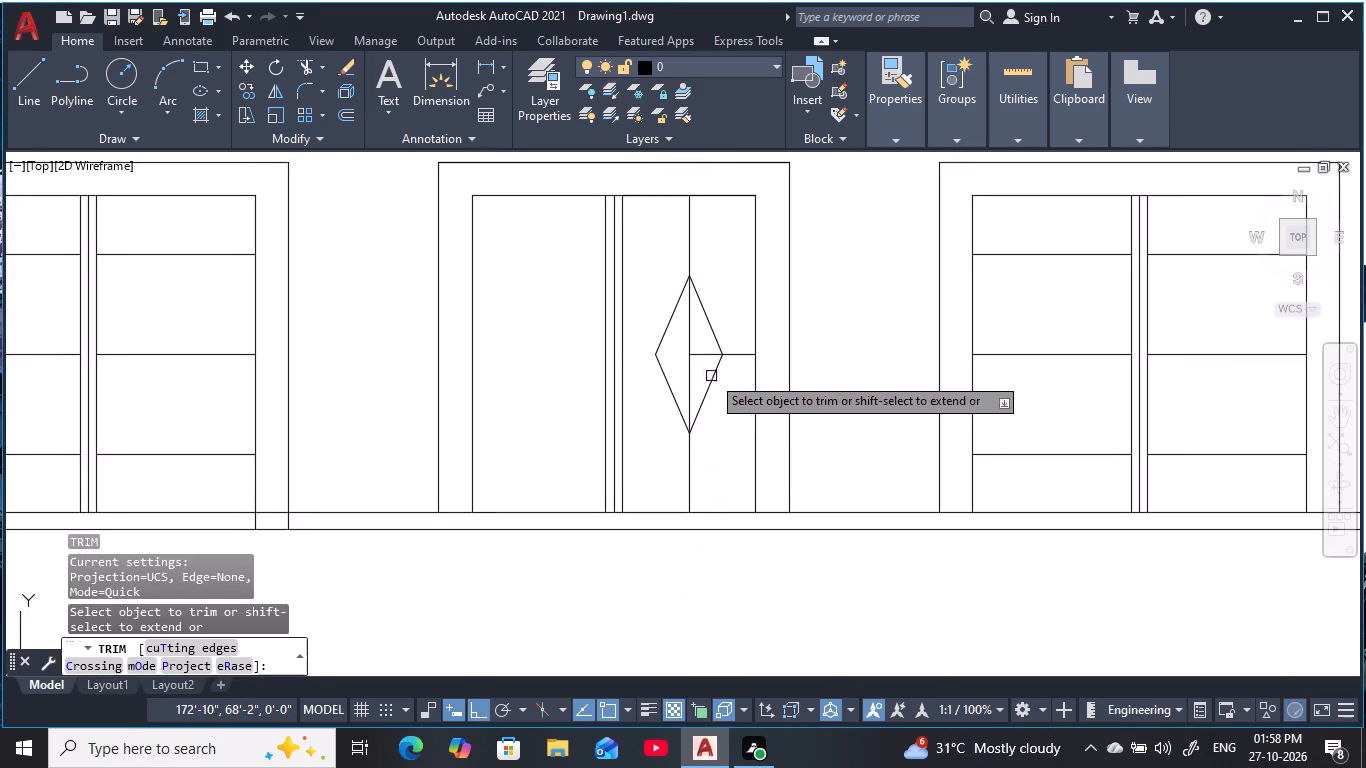
pyautogui.click(704, 358)
pyautogui.click(739, 355)
pyautogui.press('Escape')
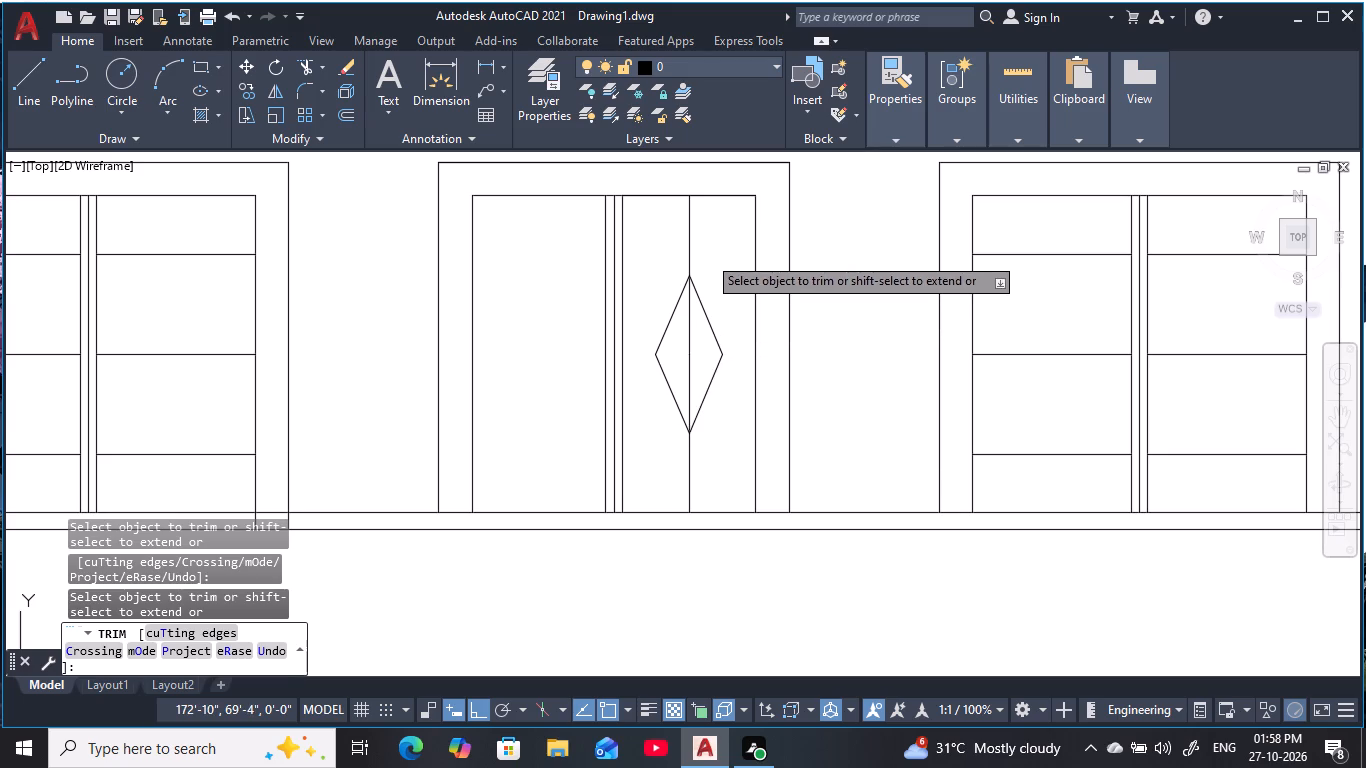
pyautogui.press('Escape')
pyautogui.press('Escape')
# Erase the upper and lower vertical centre segments running through the diamond.
pyautogui.click(704, 255)
pyautogui.click(677, 245)
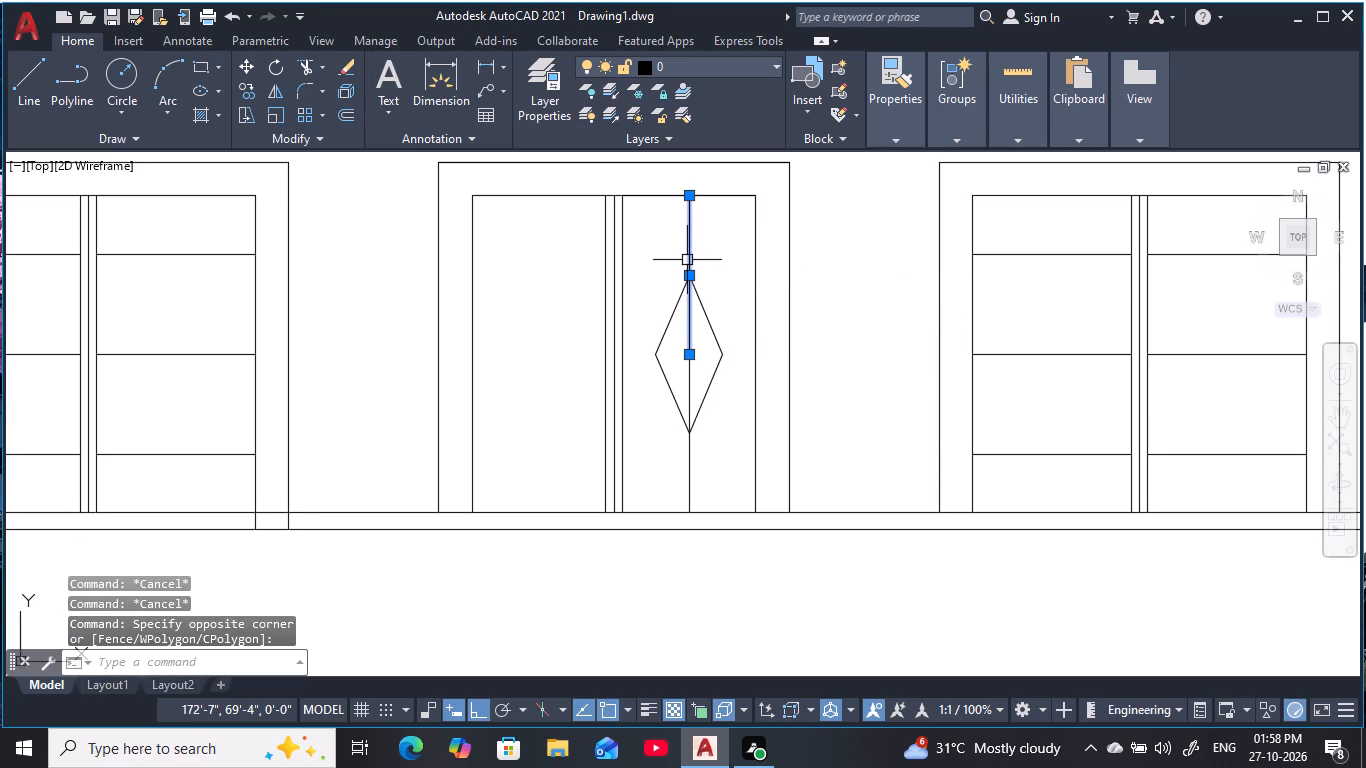
pyautogui.write('e')
pyautogui.press('space')
pyautogui.click(690, 390)
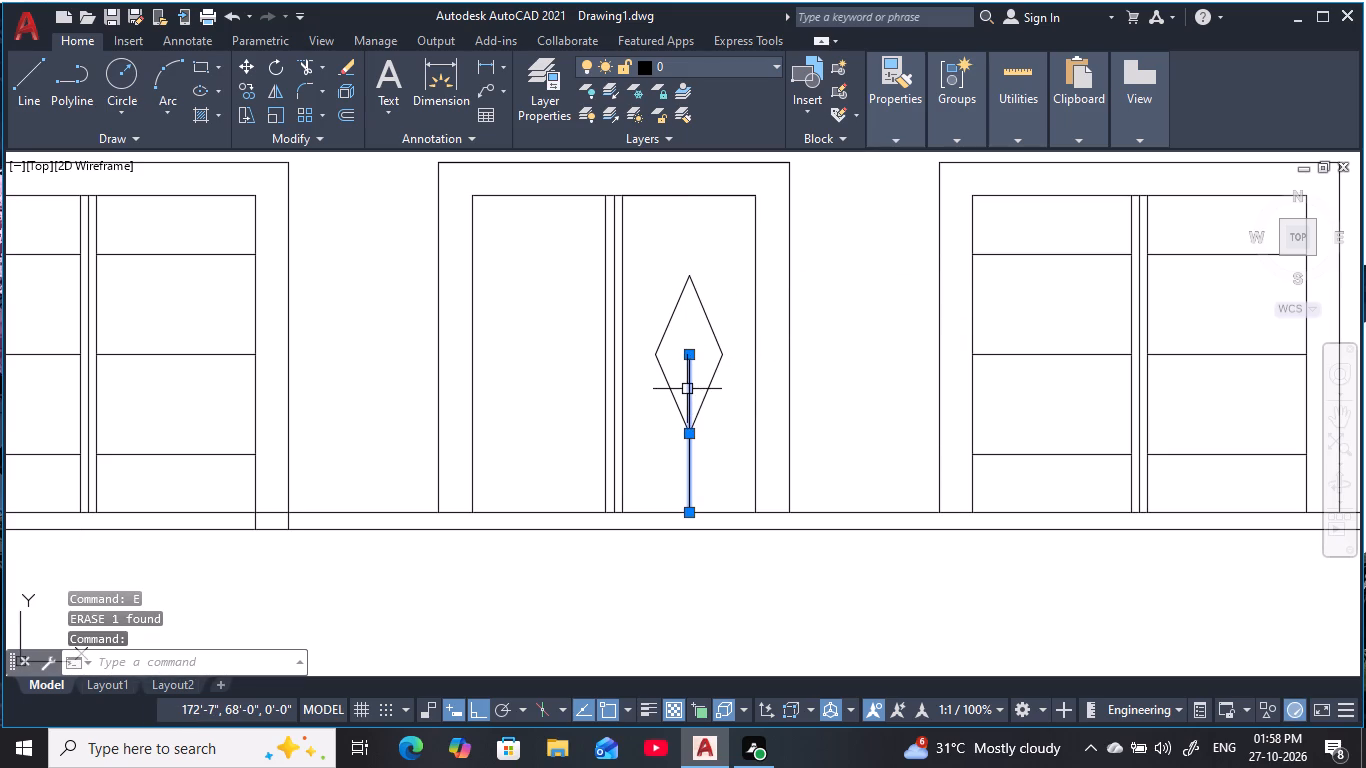
pyautogui.press('e')
pyautogui.press('space')
pyautogui.press('Escape')
pyautogui.scroll(-1, 687, 389)
pyautogui.middleClick(691, 391)
pyautogui.press('Escape')
pyautogui.press('Escape')
pyautogui.press('Escape')
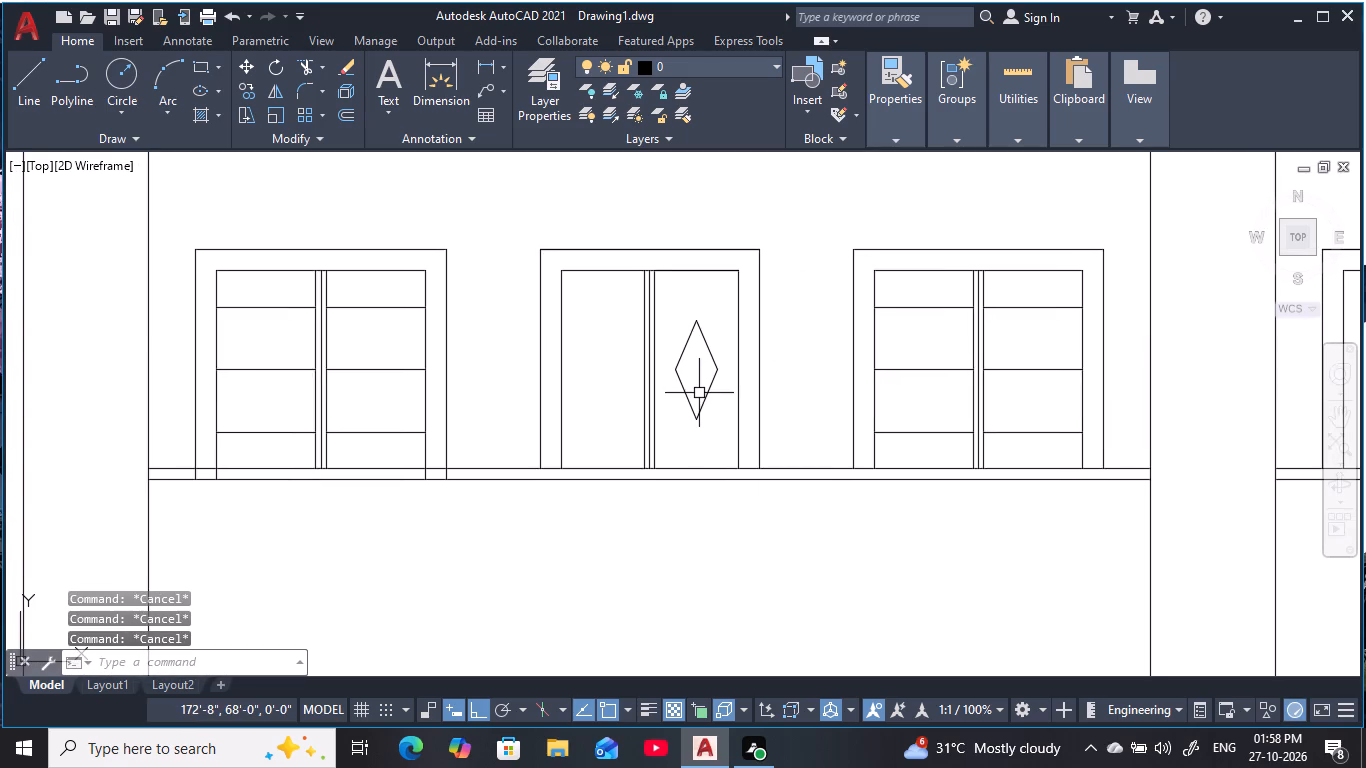
pyautogui.press('Escape')
pyautogui.press('Escape')
pyautogui.press('Escape')
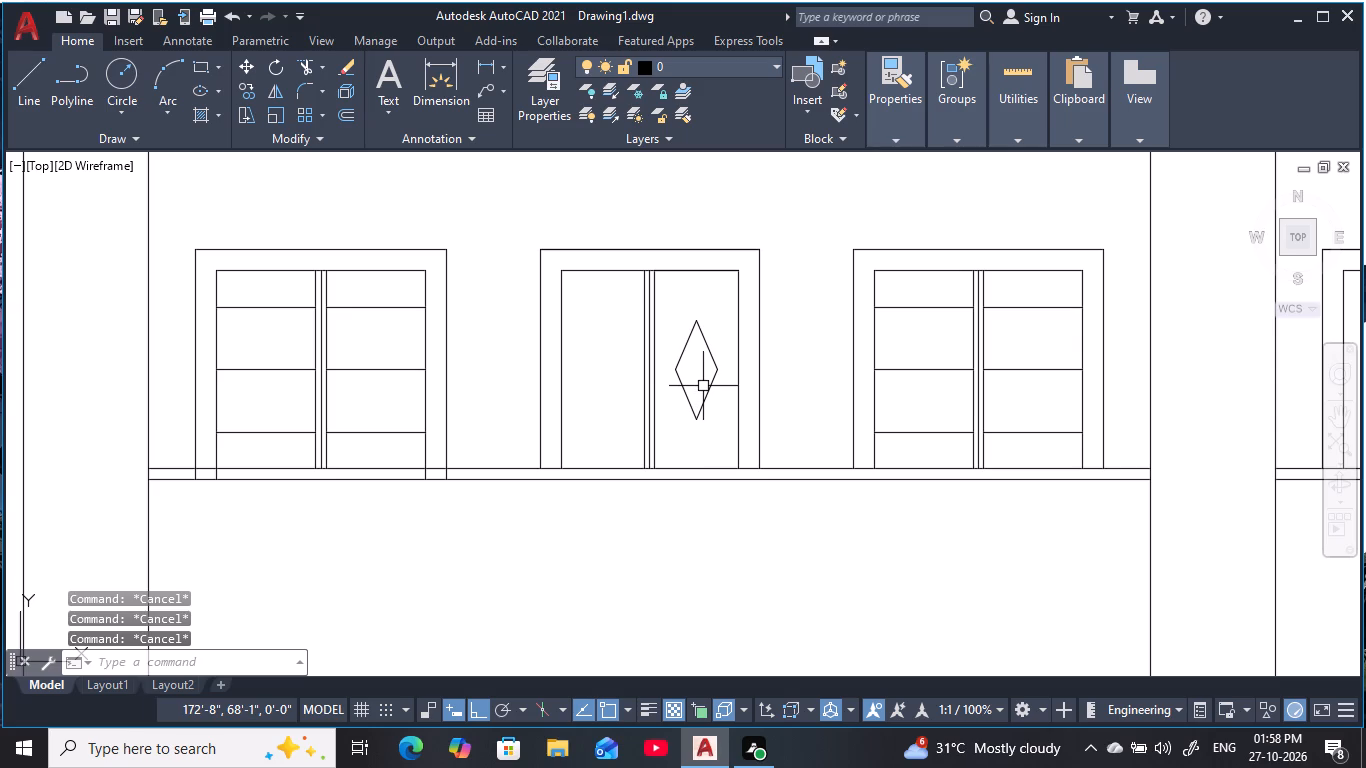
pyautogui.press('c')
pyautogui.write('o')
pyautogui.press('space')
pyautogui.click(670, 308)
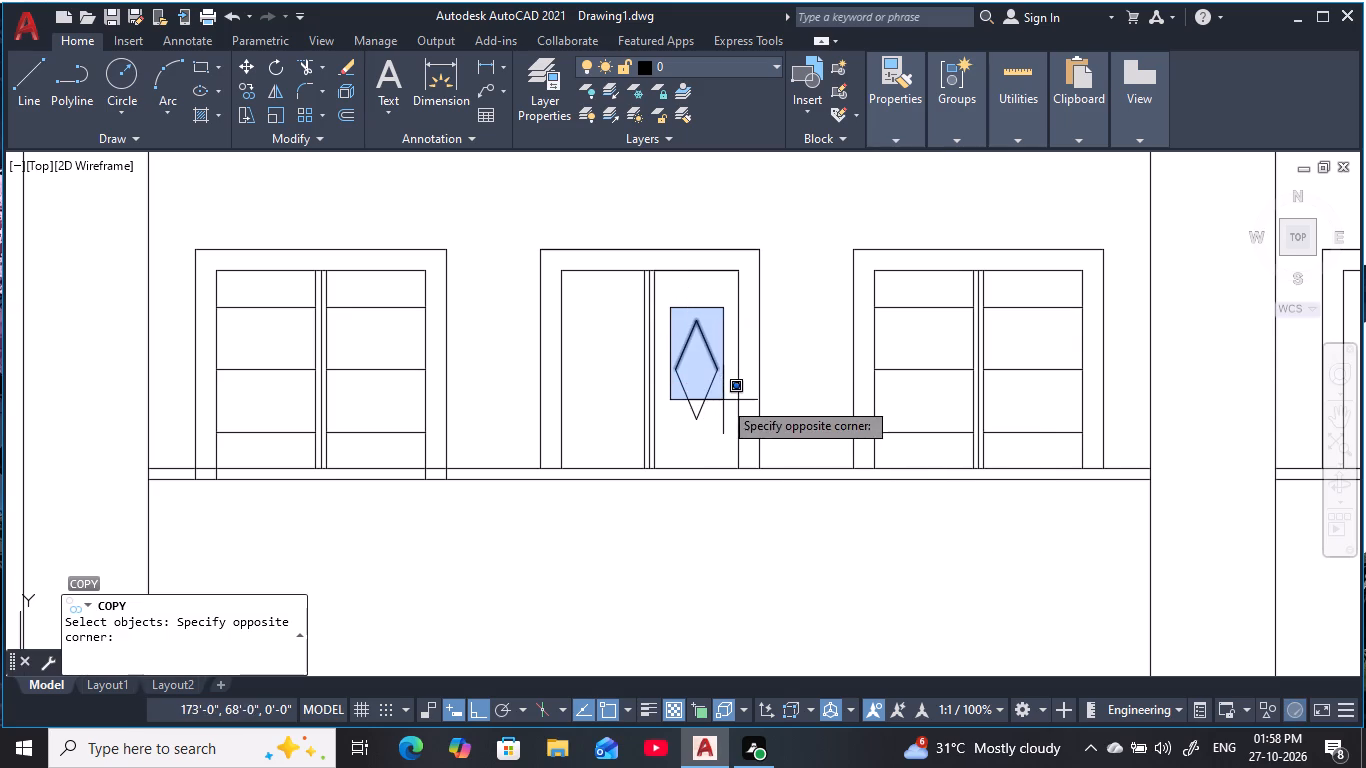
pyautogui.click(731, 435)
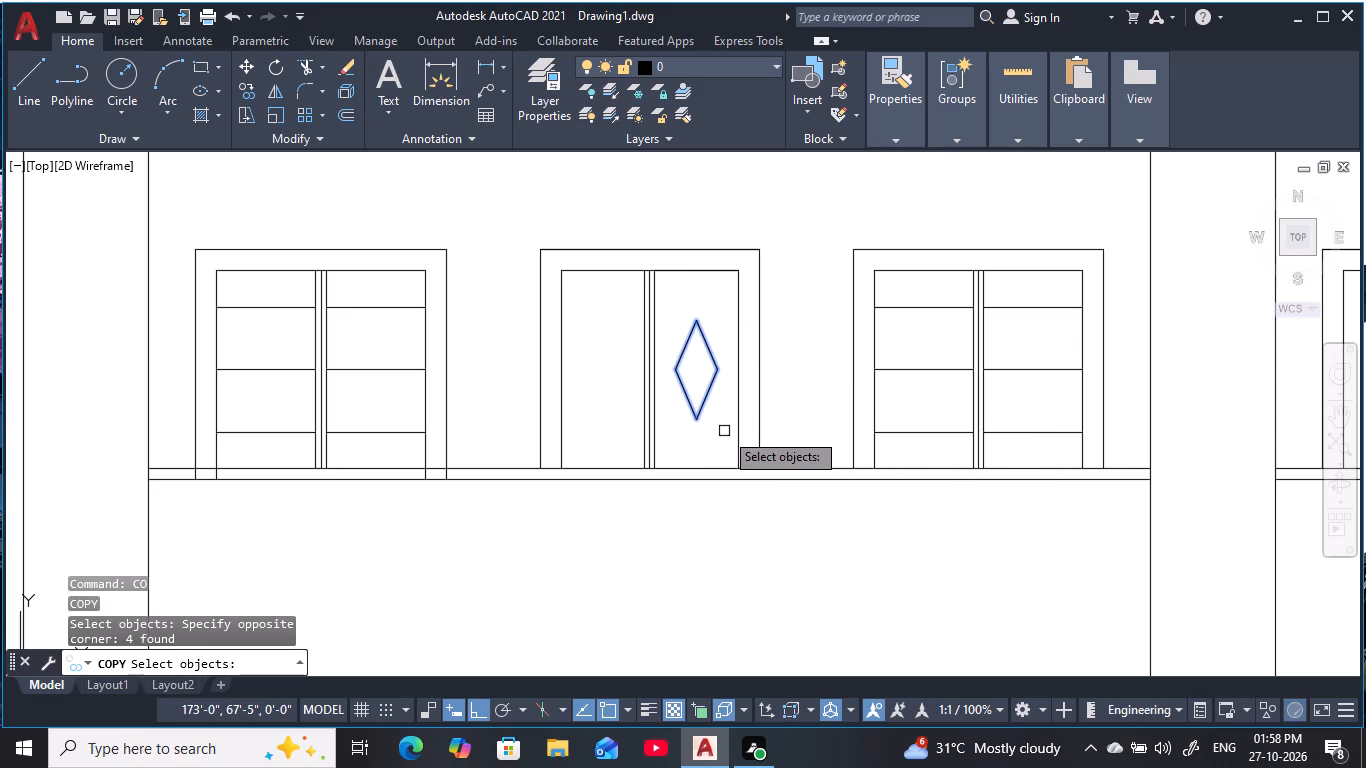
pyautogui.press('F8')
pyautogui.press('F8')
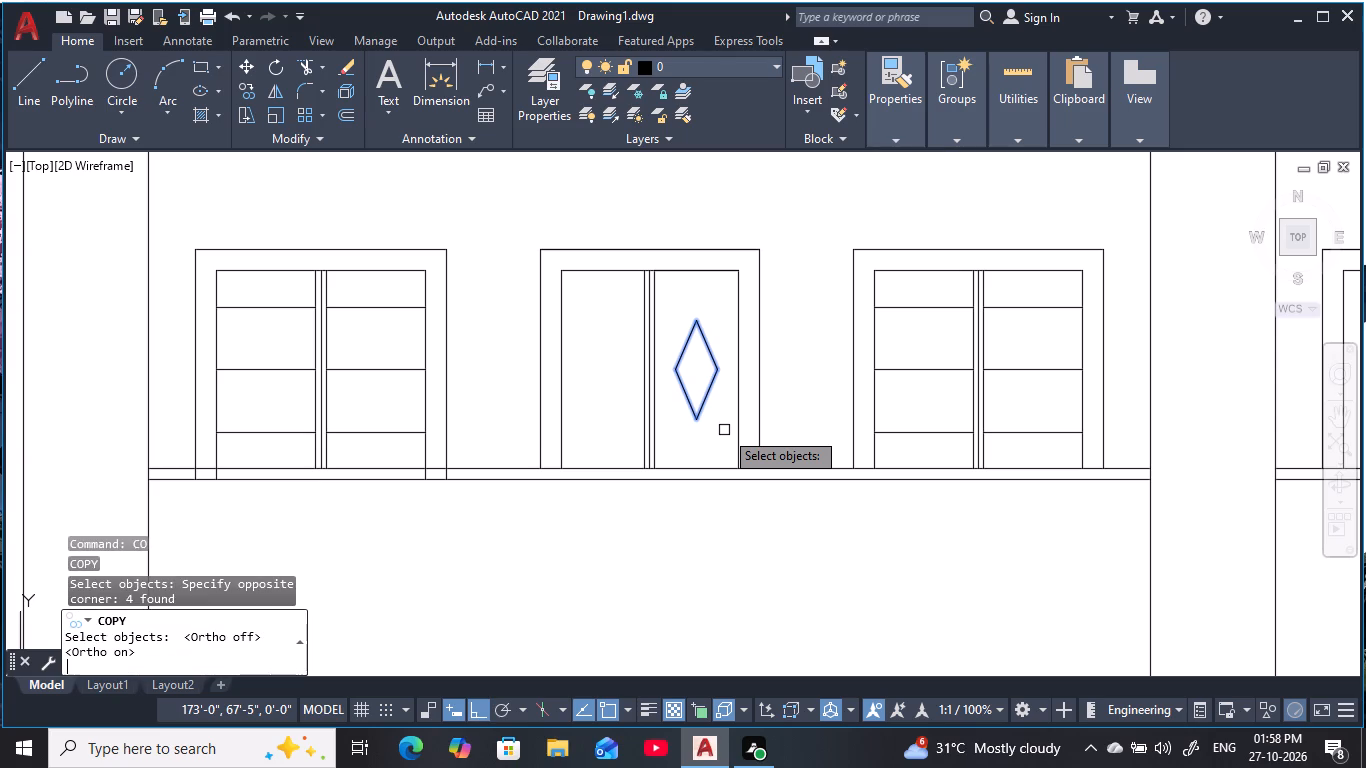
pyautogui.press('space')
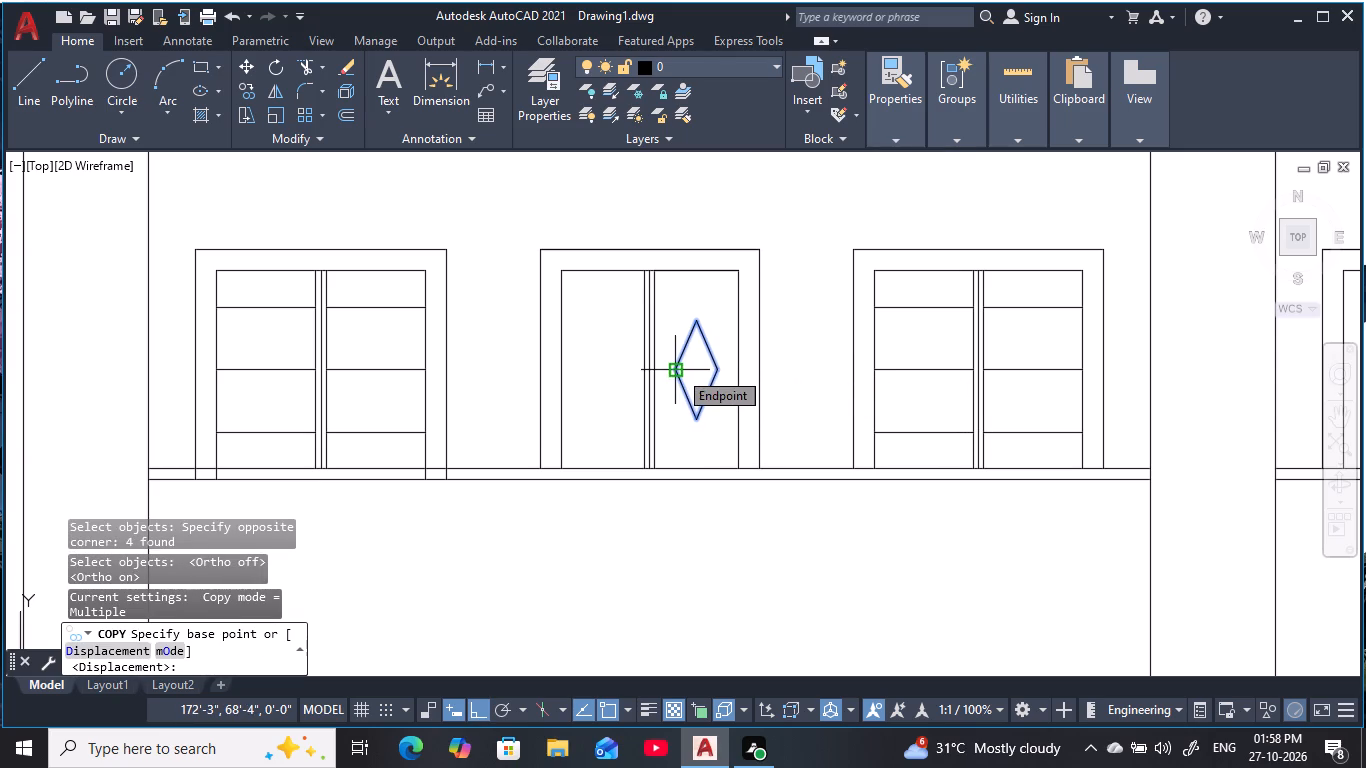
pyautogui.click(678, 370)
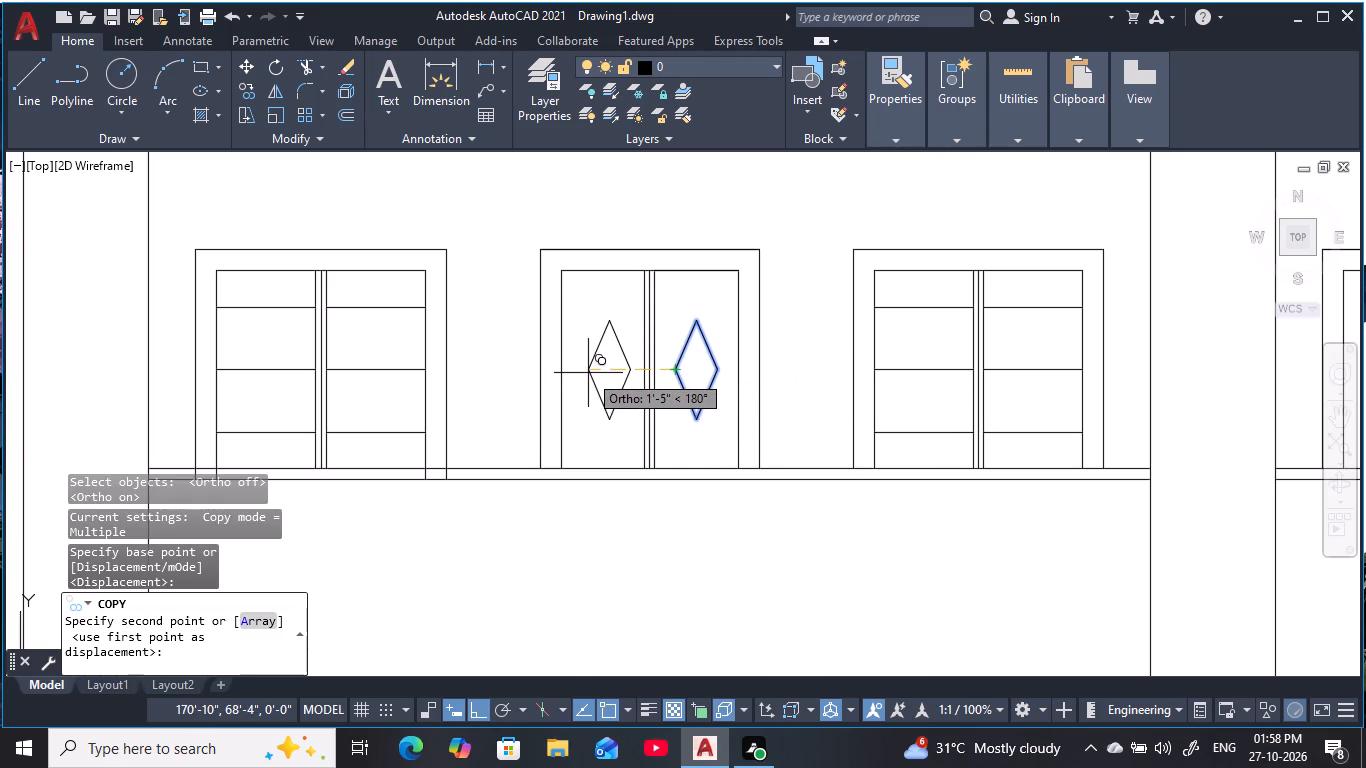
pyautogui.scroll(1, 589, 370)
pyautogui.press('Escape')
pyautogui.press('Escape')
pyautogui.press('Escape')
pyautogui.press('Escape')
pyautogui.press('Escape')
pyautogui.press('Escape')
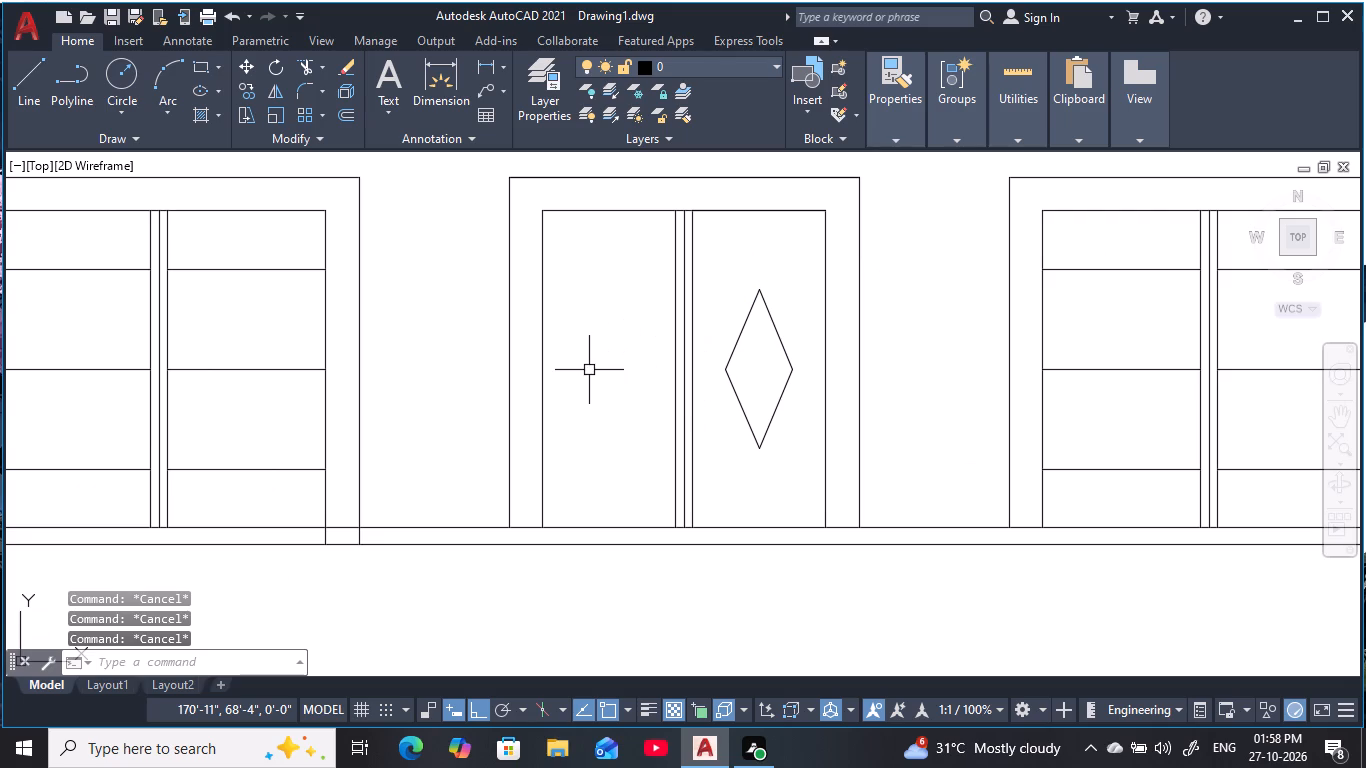
# Draw a helper line along the top edge of the second opening's left panel, from its outer corner to the mullion.
pyautogui.write('l')
pyautogui.press('space')
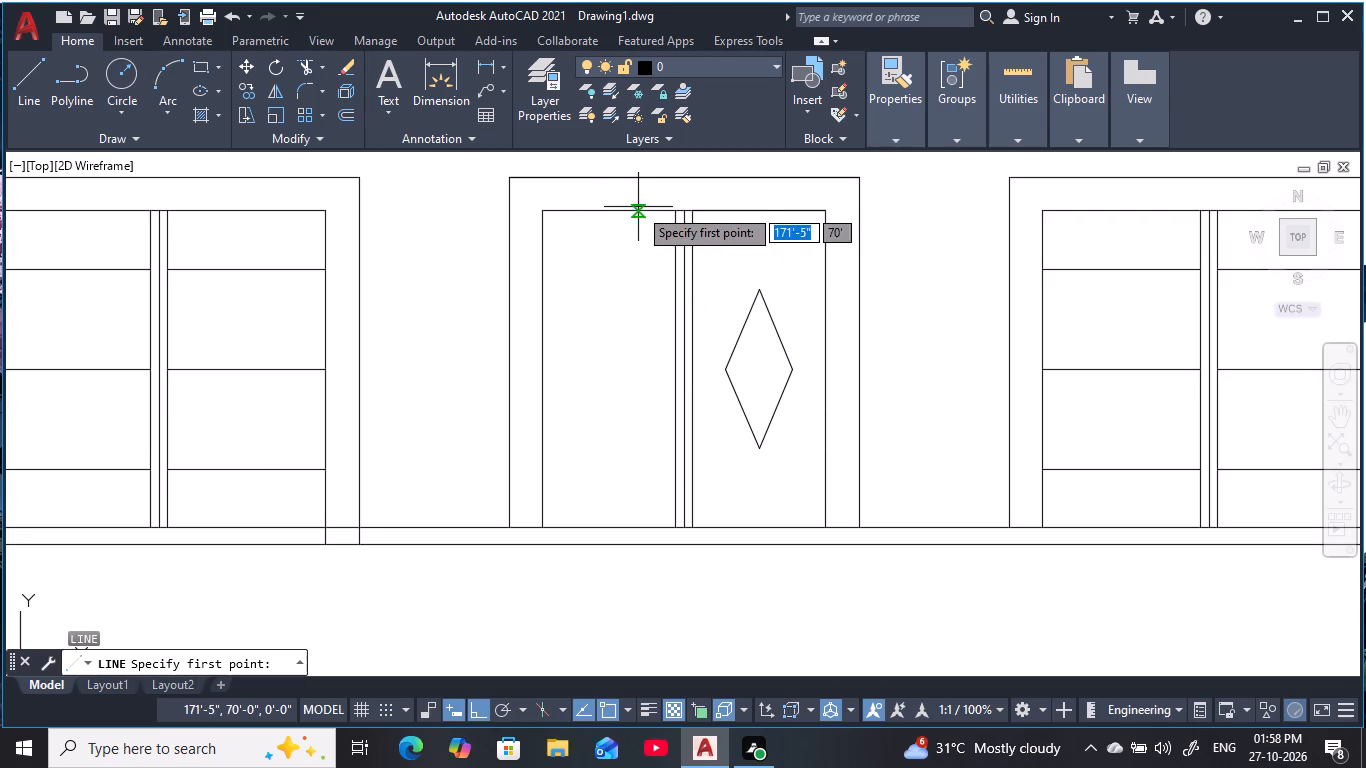
pyautogui.click(545, 215)
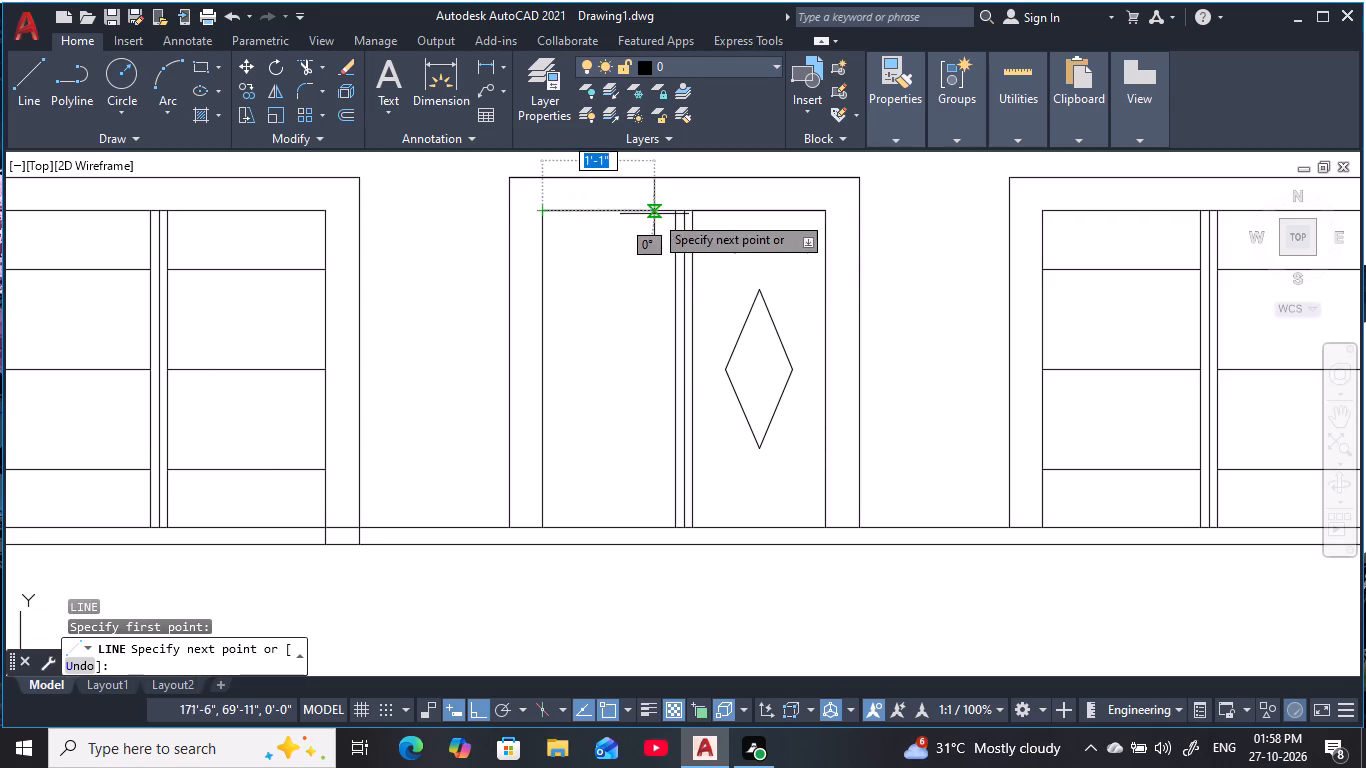
pyautogui.click(669, 210)
pyautogui.press('Escape')
pyautogui.press('Escape')
pyautogui.press('Escape')
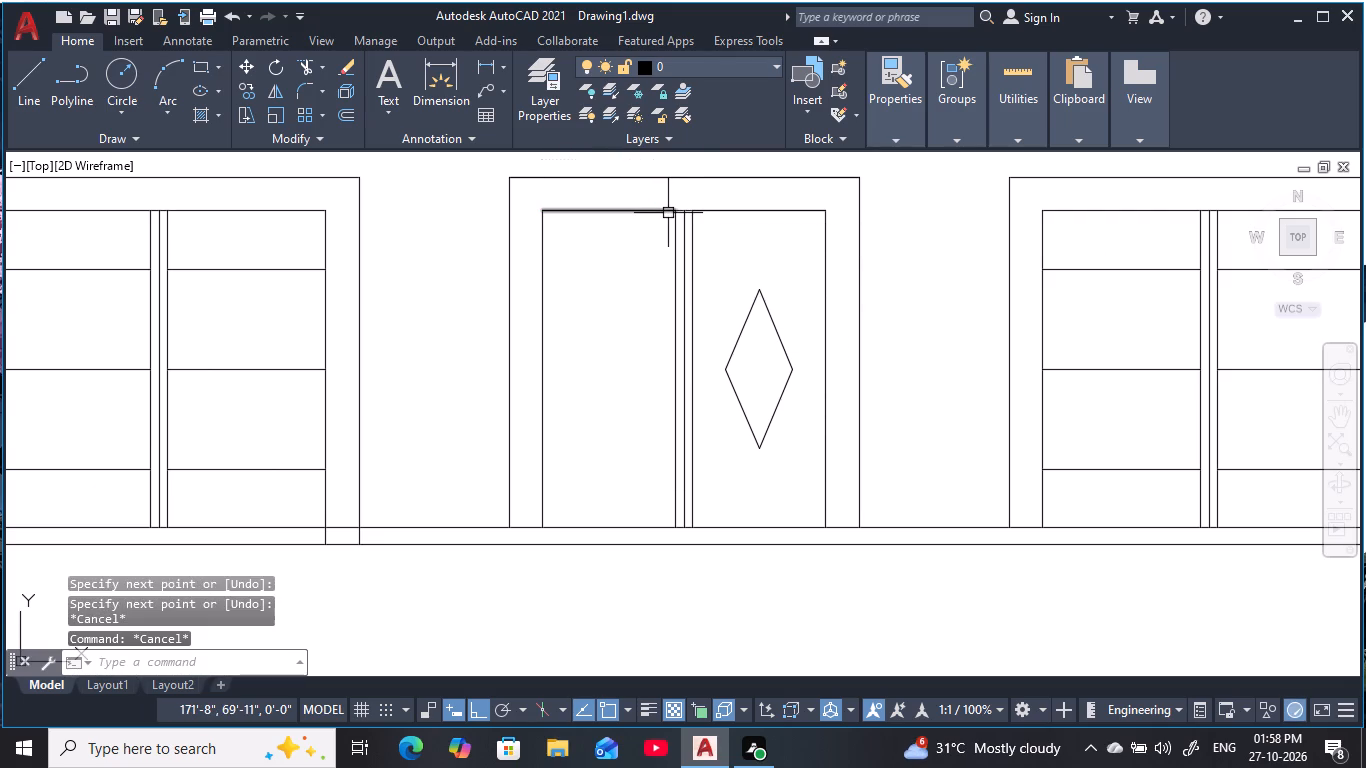
# Draw a vertical centre line in the left panel from the helper line's midpoint down to the panel's bottom edge.
pyautogui.write('l')
pyautogui.press('space')
pyautogui.click(610, 213)
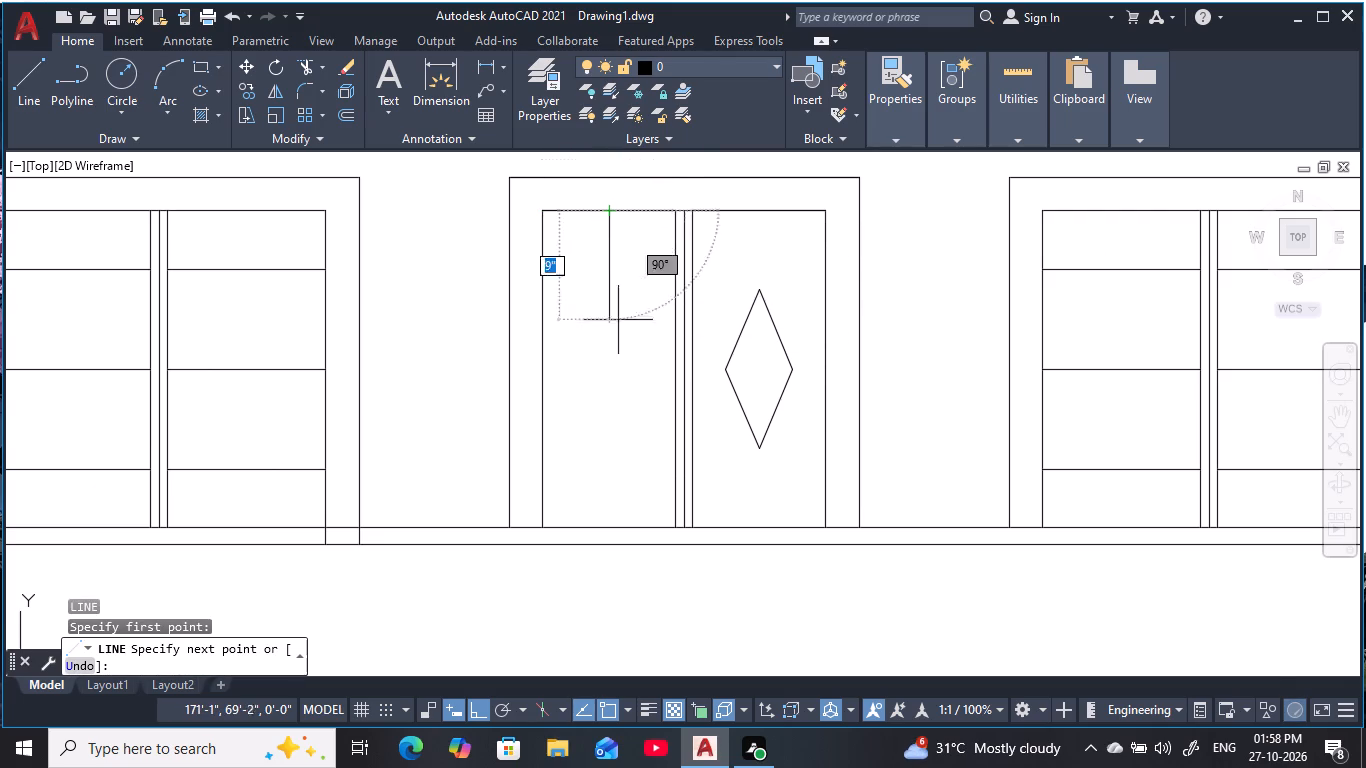
pyautogui.click(608, 528)
pyautogui.press('Escape')
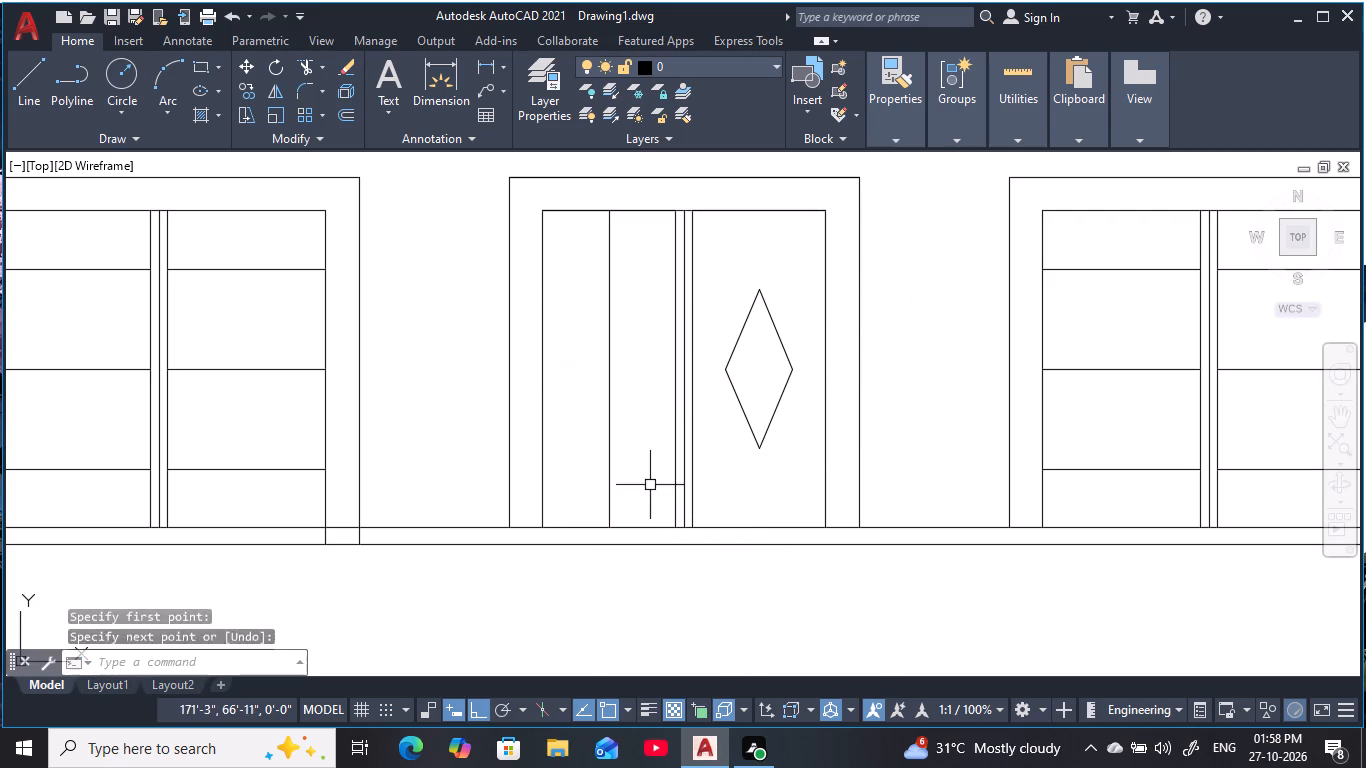
pyautogui.press('Escape')
pyautogui.press('Escape')
pyautogui.press('Escape')
# Copy the diamond from its top vertex horizontally onto the left panel's vertical centre line.
pyautogui.click(719, 270)
pyautogui.click(808, 470)
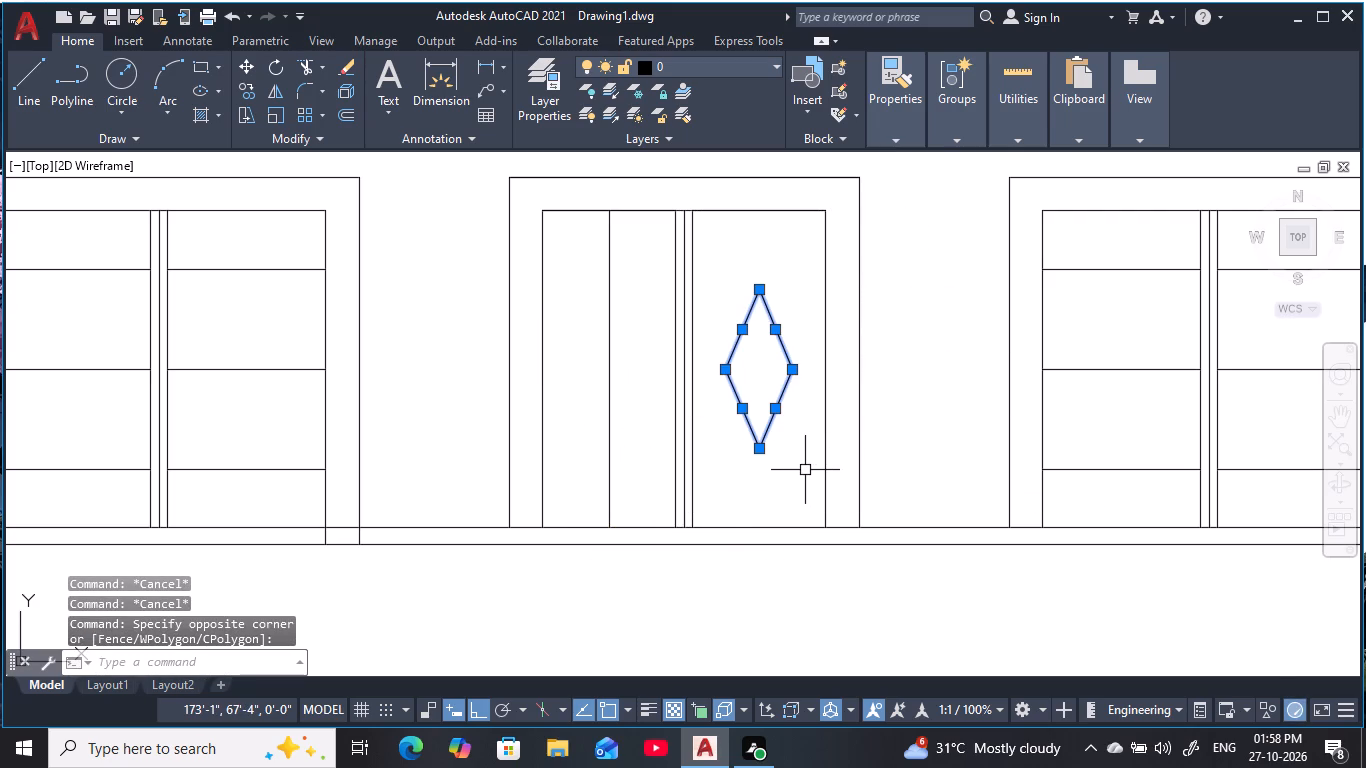
pyautogui.write('co')
pyautogui.press('space')
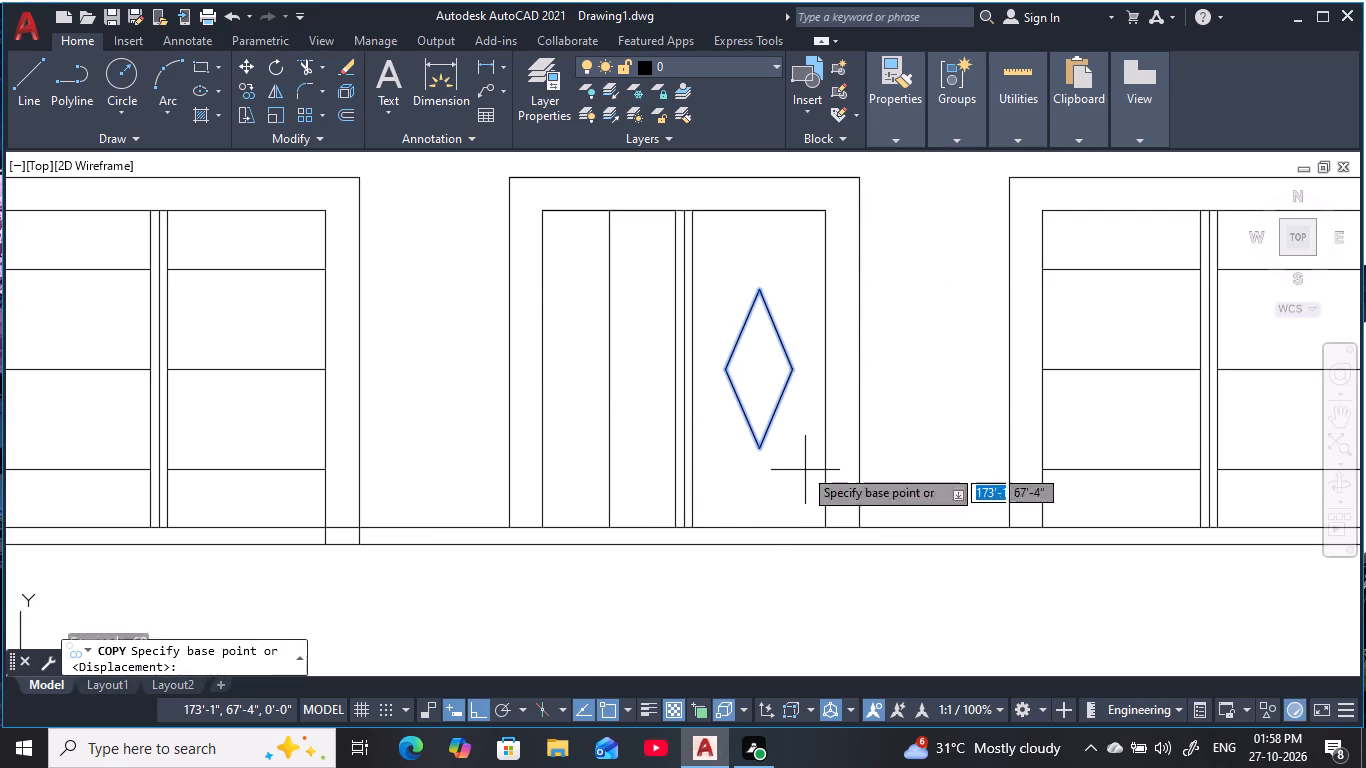
pyautogui.click(759, 293)
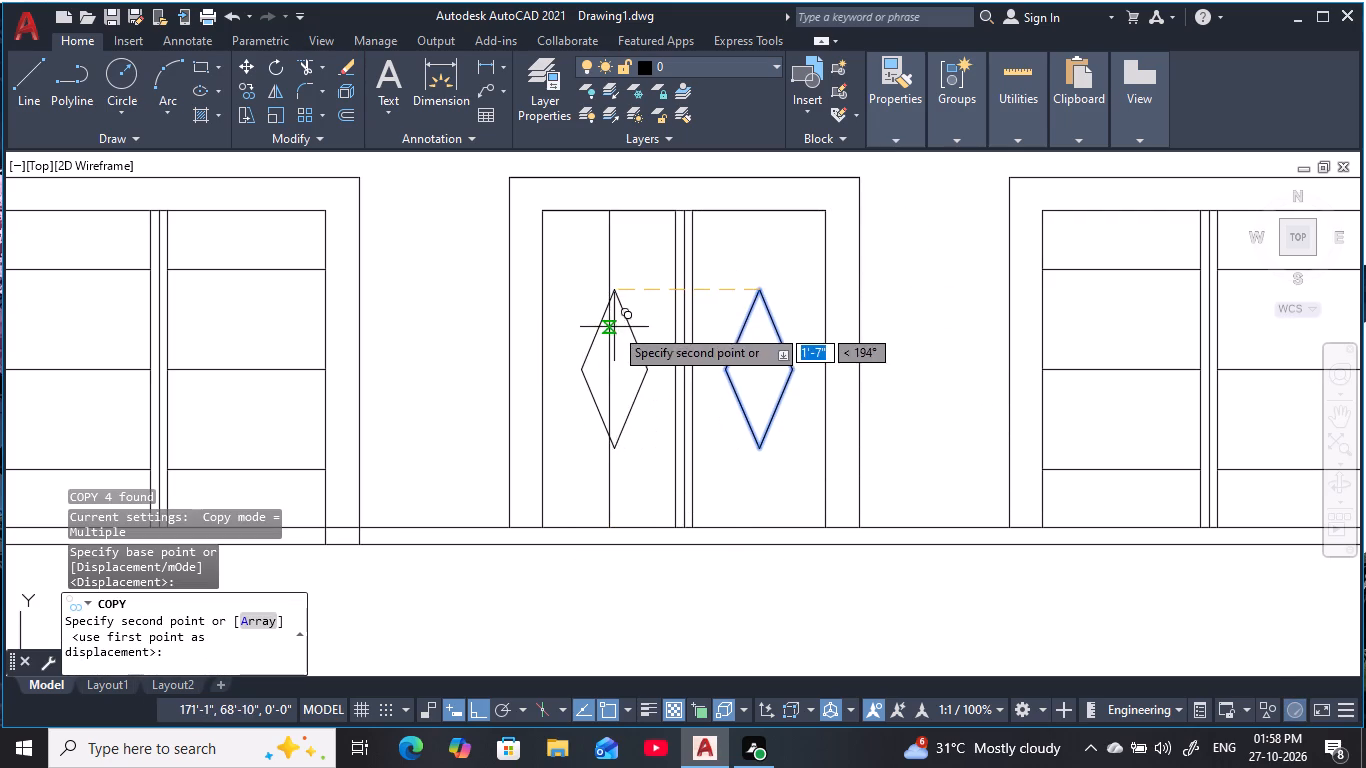
pyautogui.scroll(3, 611, 299)
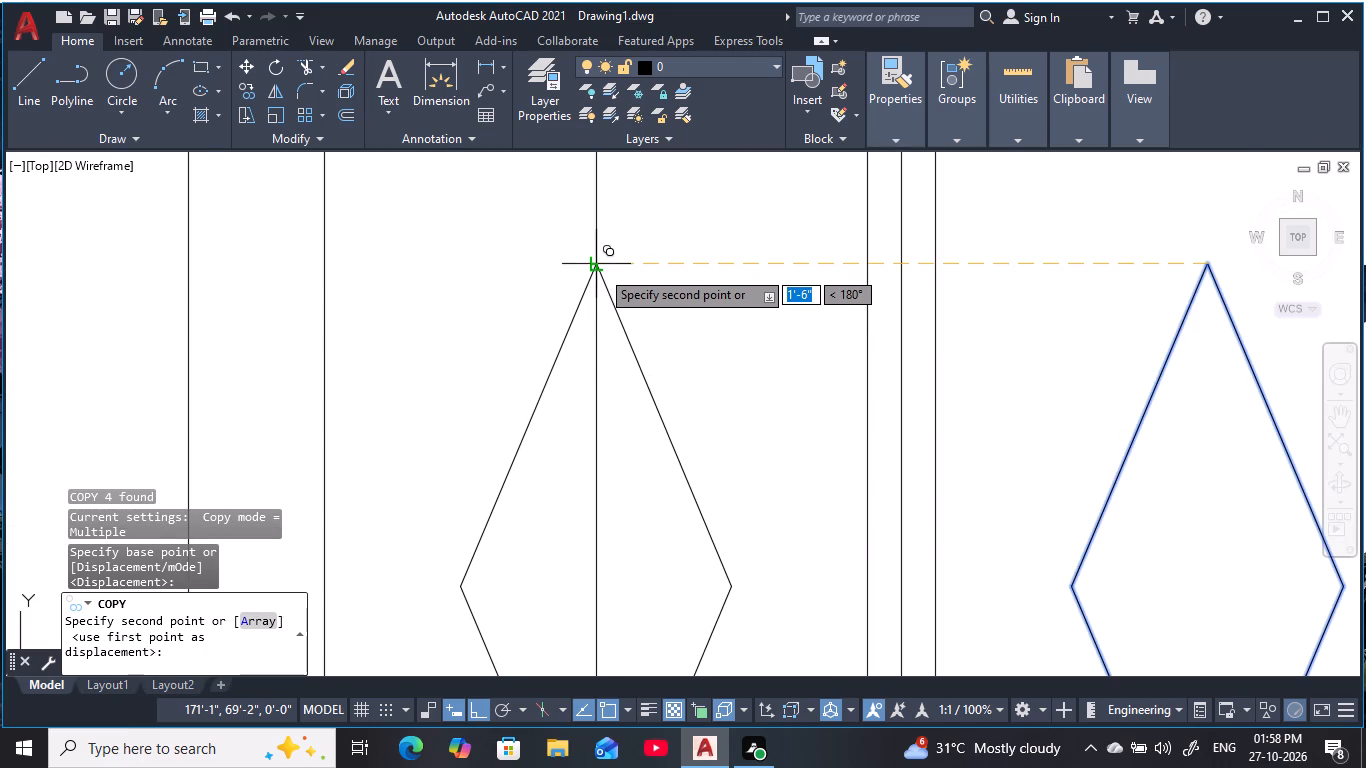
pyautogui.click(600, 269)
pyautogui.press('Escape')
pyautogui.scroll(-1, 694, 270)
pyautogui.middleClick(699, 274)
pyautogui.scroll(-3, 699, 274)
pyautogui.press('Escape')
pyautogui.press('Escape')
pyautogui.press('Escape')
# Erase the vertical centre line running through the left panel's diamond.
pyautogui.click(678, 253)
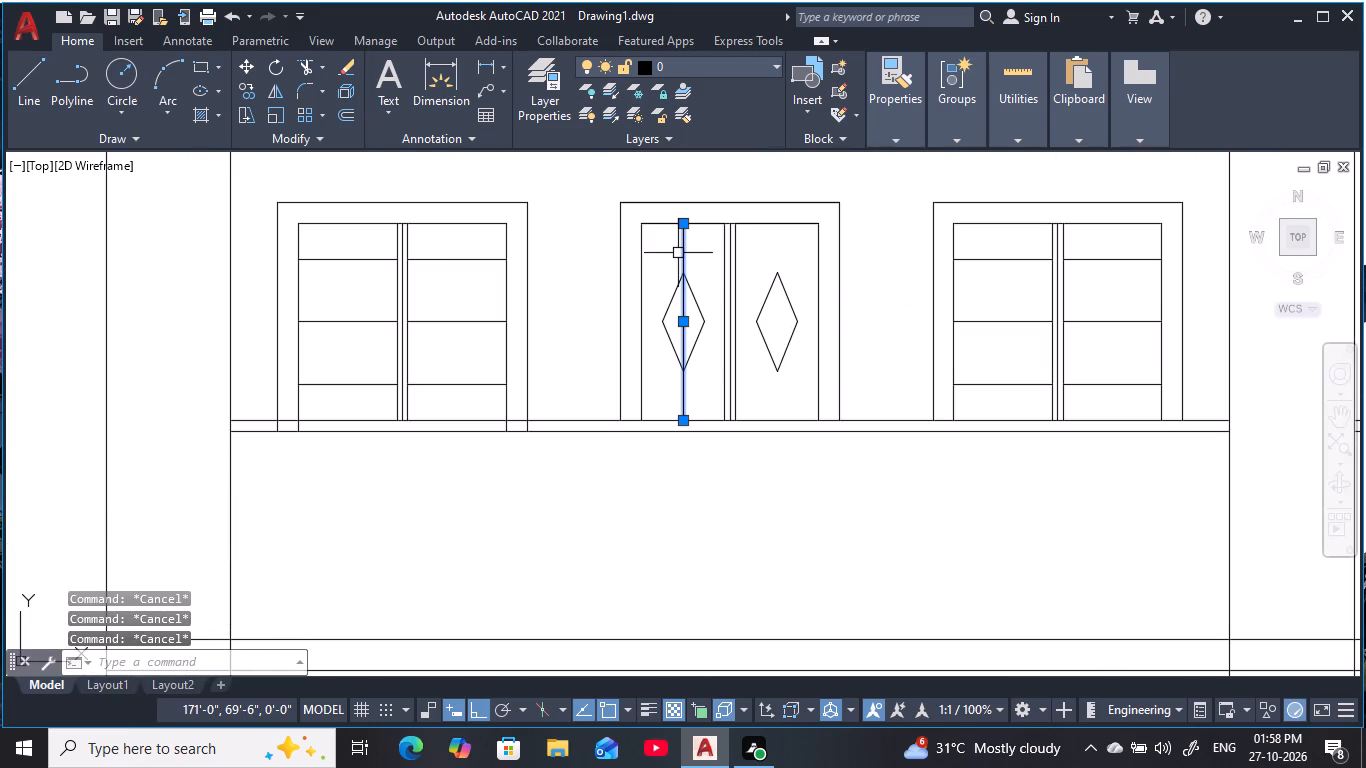
pyautogui.write('e')
pyautogui.press('space')
pyautogui.press('Escape')
pyautogui.press('Escape')
pyautogui.press('Escape')
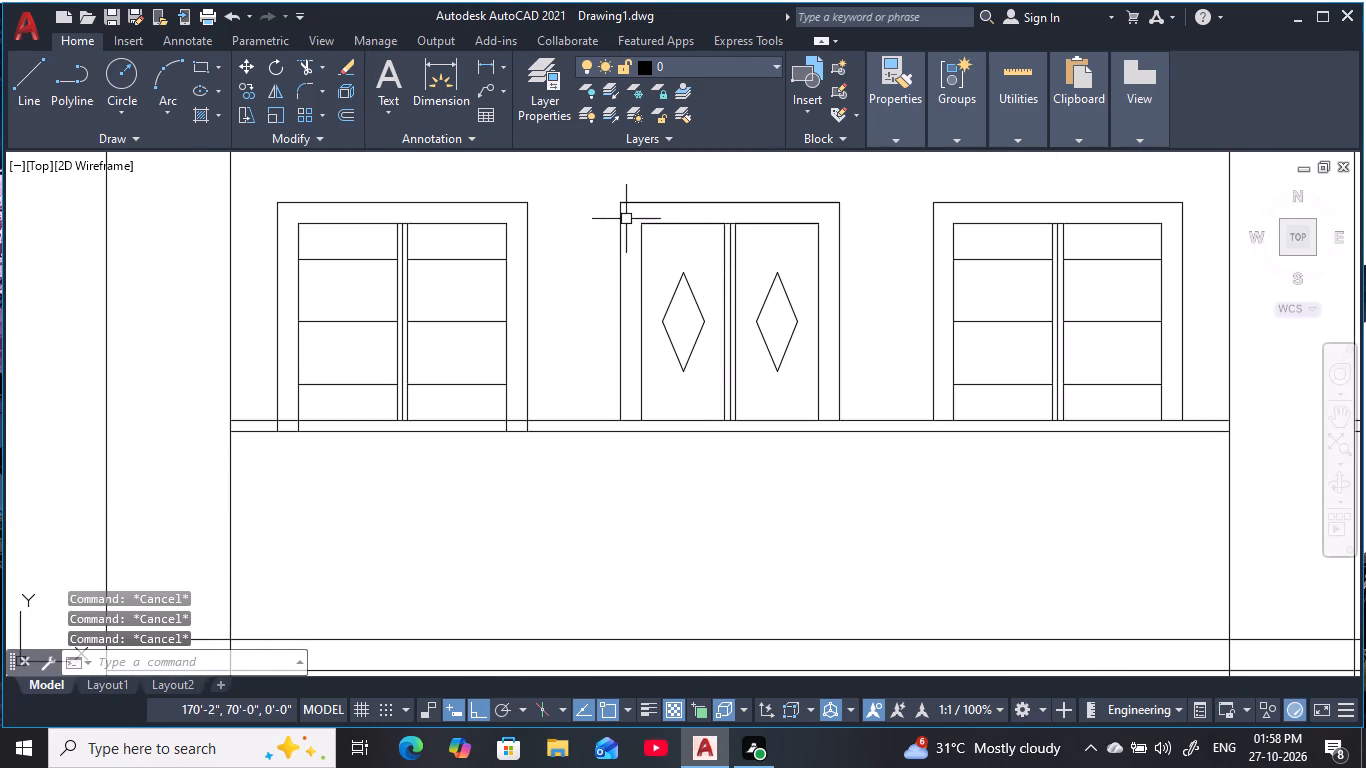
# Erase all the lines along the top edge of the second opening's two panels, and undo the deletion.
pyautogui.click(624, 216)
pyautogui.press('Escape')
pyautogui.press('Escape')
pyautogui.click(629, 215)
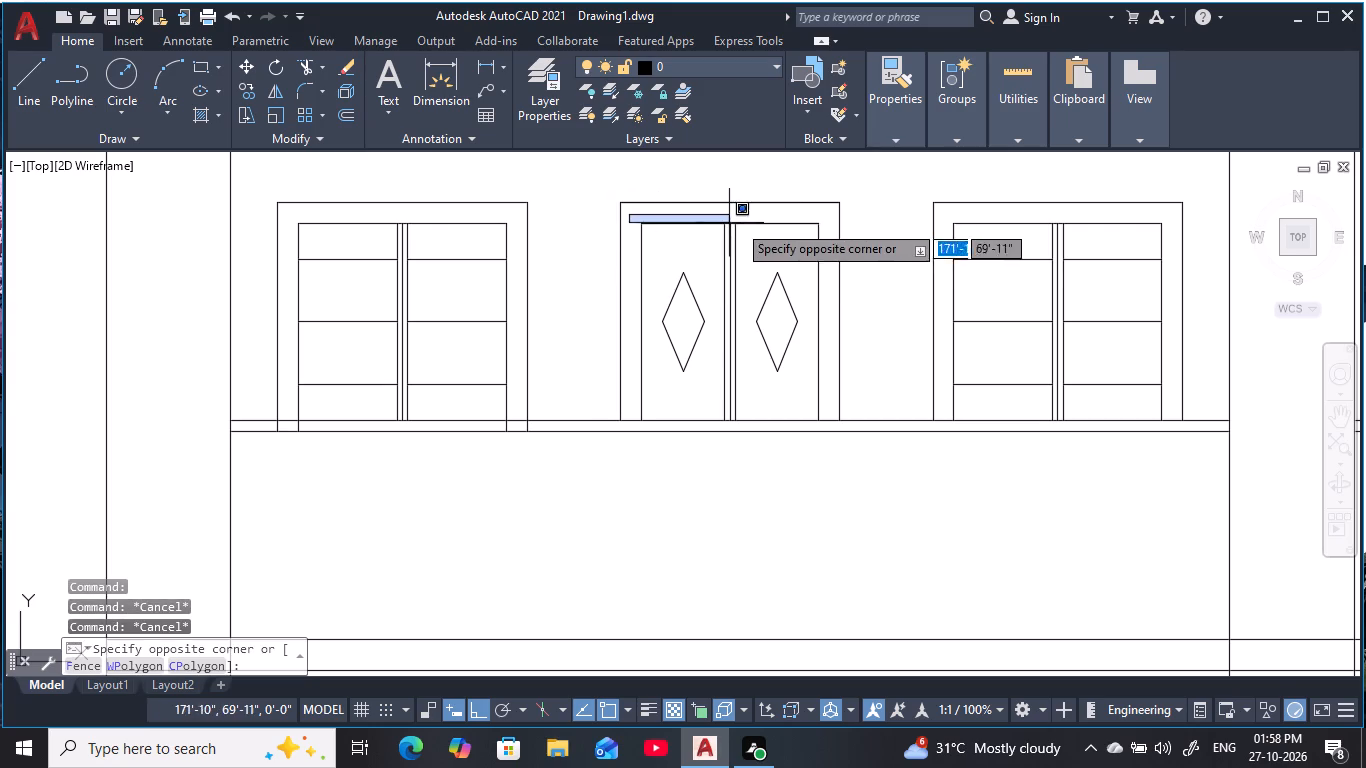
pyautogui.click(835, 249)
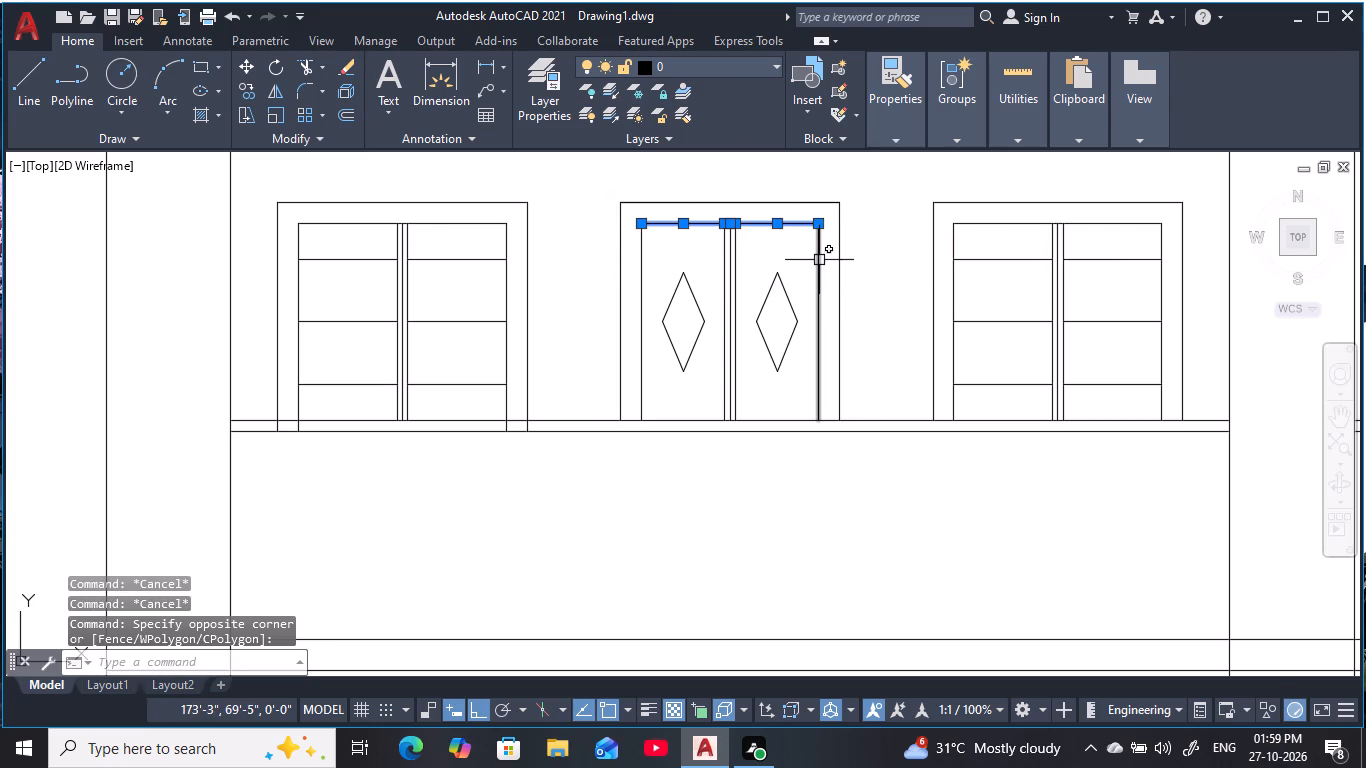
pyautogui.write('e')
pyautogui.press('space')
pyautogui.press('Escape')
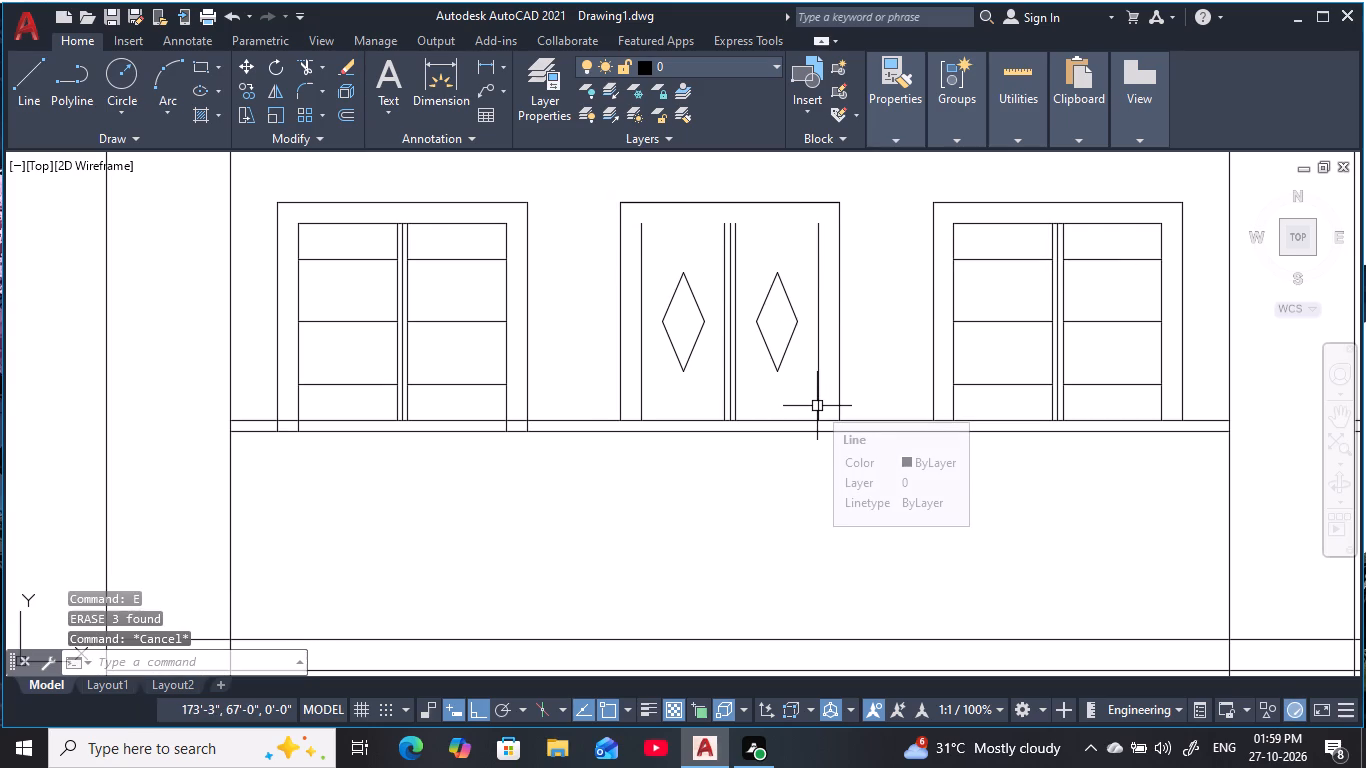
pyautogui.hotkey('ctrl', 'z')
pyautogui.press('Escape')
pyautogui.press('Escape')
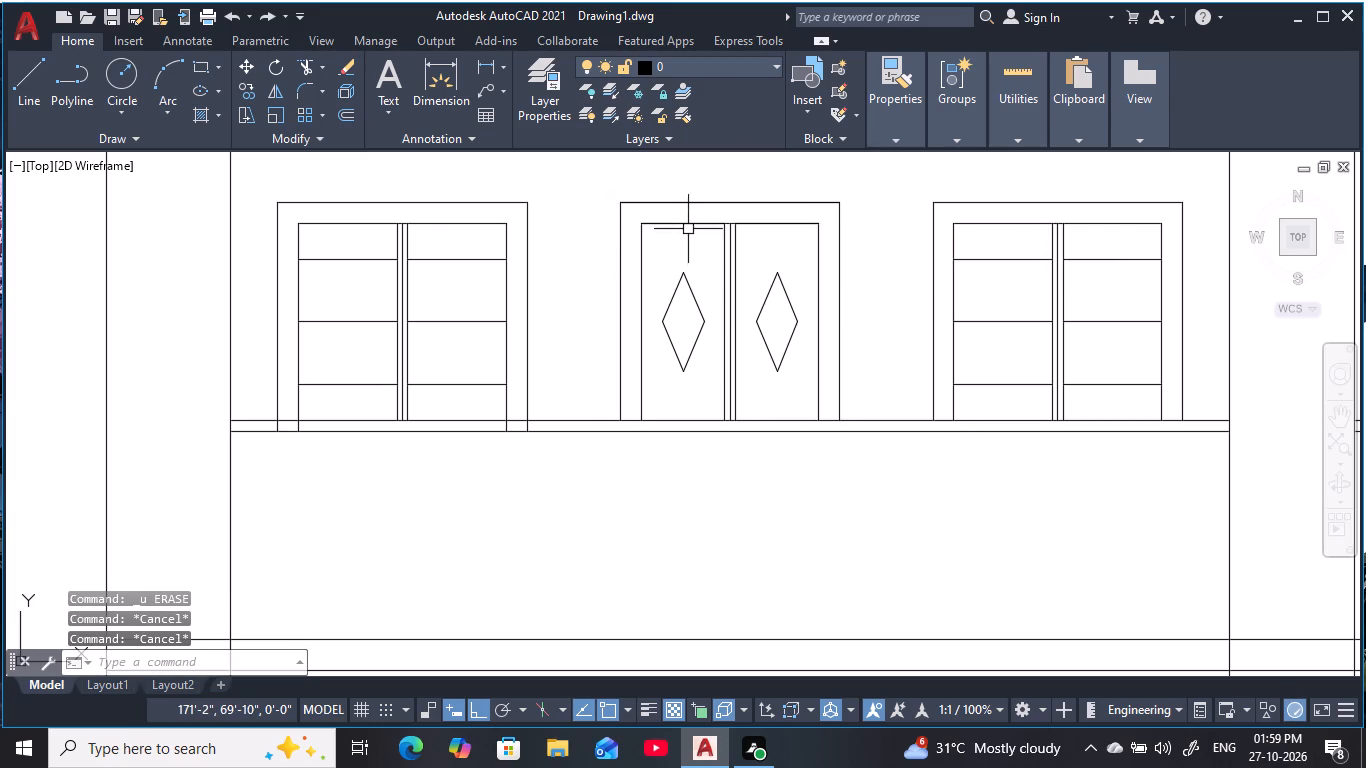
# Erase the duplicate helper line over the top edge of each of the second opening's two panels.
pyautogui.click(686, 226)
pyautogui.write('e')
pyautogui.press('space')
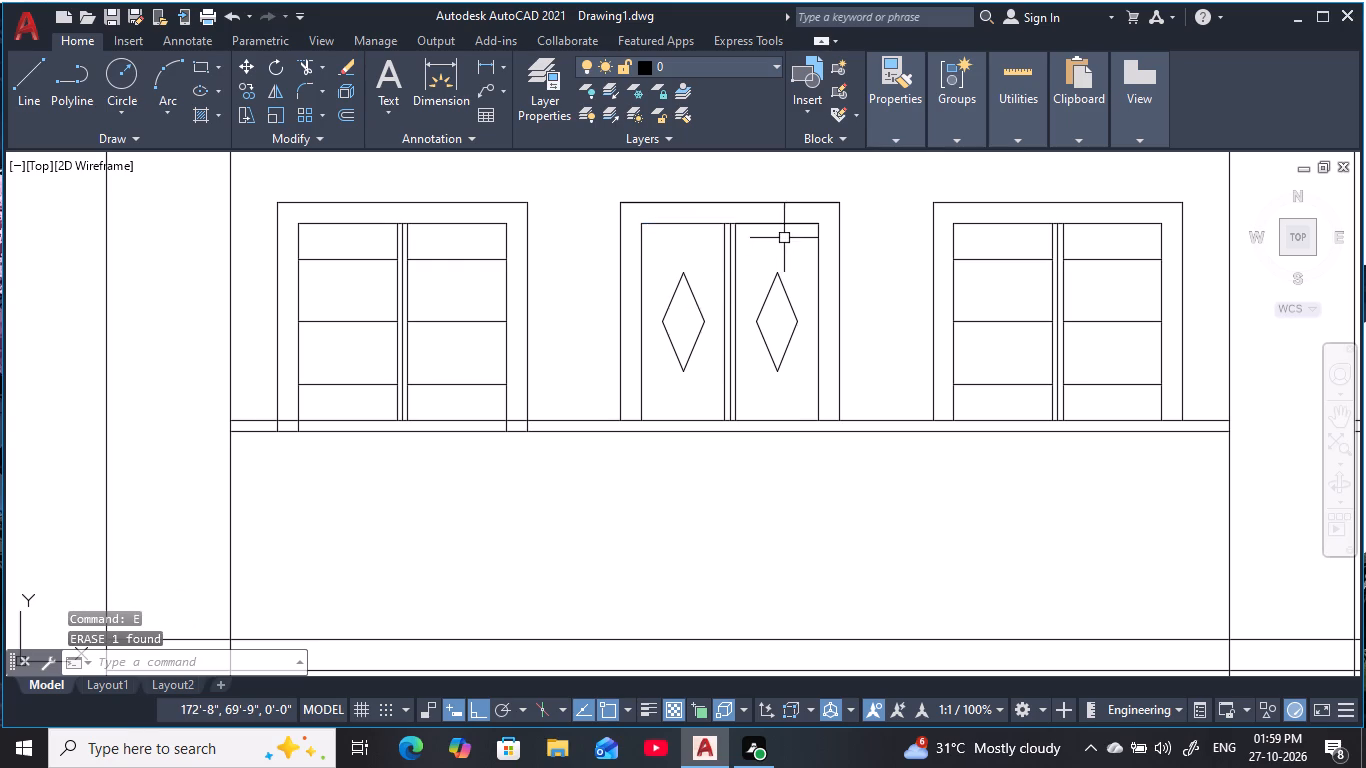
pyautogui.moveTo(784, 238); pyautogui.dragTo(737, 295, button='middle')
pyautogui.click(733, 276)
pyautogui.write('e')
pyautogui.press('space')
pyautogui.press('Escape')
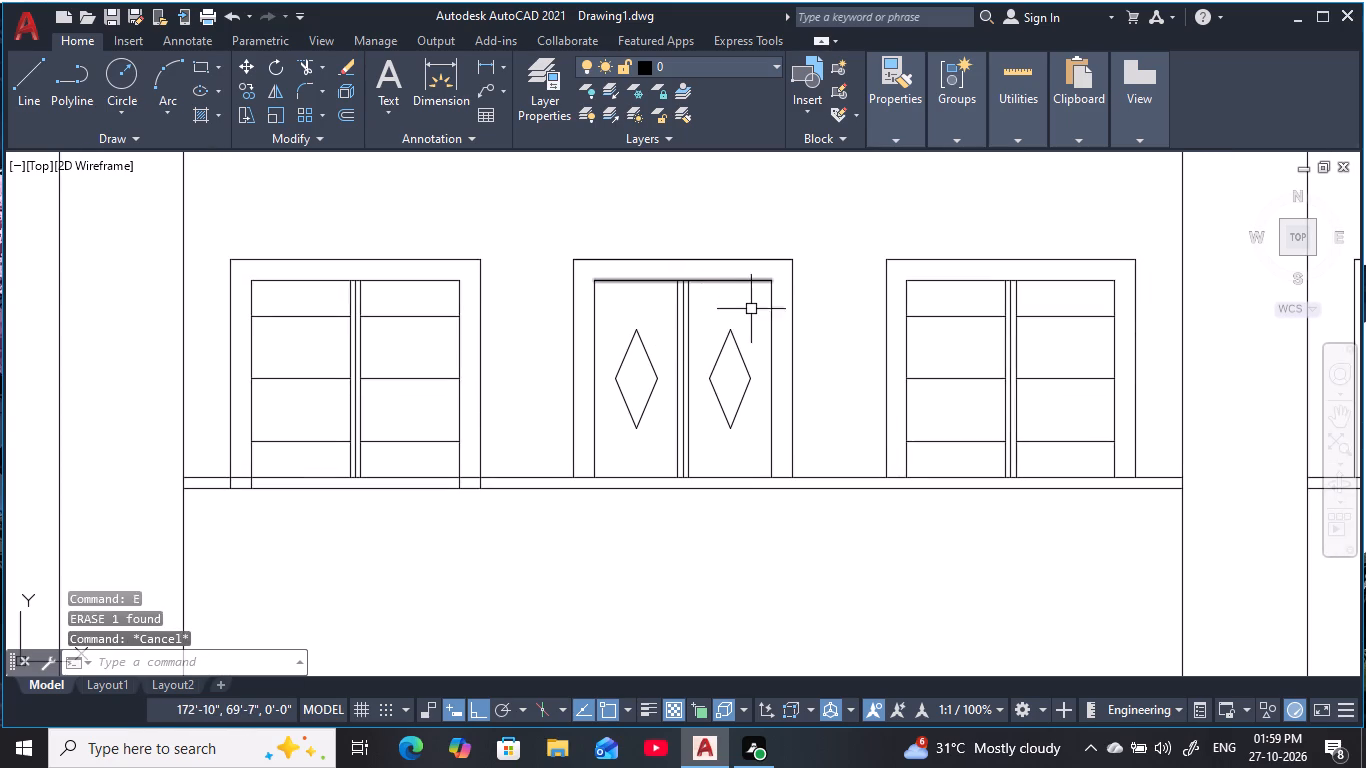
pyautogui.press('Escape')
pyautogui.moveTo(756, 315); pyautogui.dragTo(736, 315, button='middle')
pyautogui.moveTo(758, 433); pyautogui.dragTo(742, 447, button='middle')
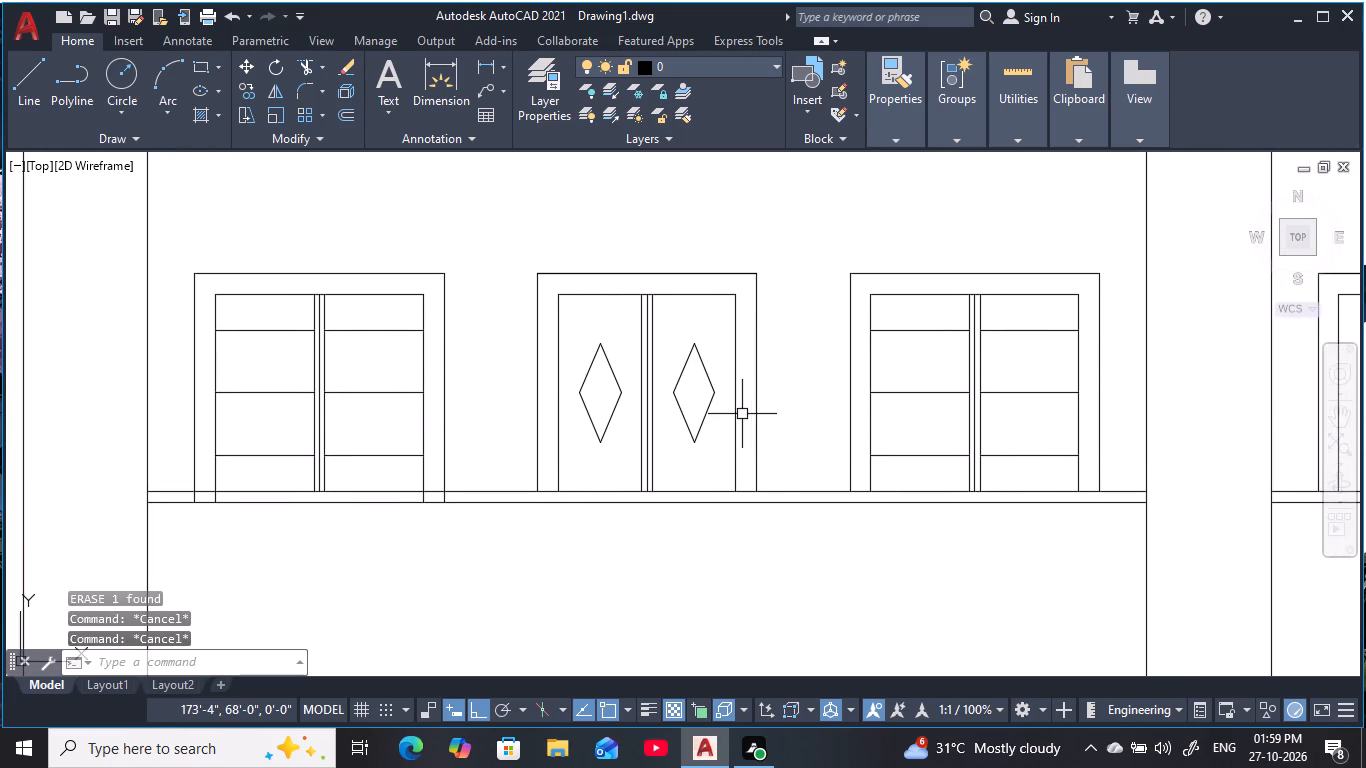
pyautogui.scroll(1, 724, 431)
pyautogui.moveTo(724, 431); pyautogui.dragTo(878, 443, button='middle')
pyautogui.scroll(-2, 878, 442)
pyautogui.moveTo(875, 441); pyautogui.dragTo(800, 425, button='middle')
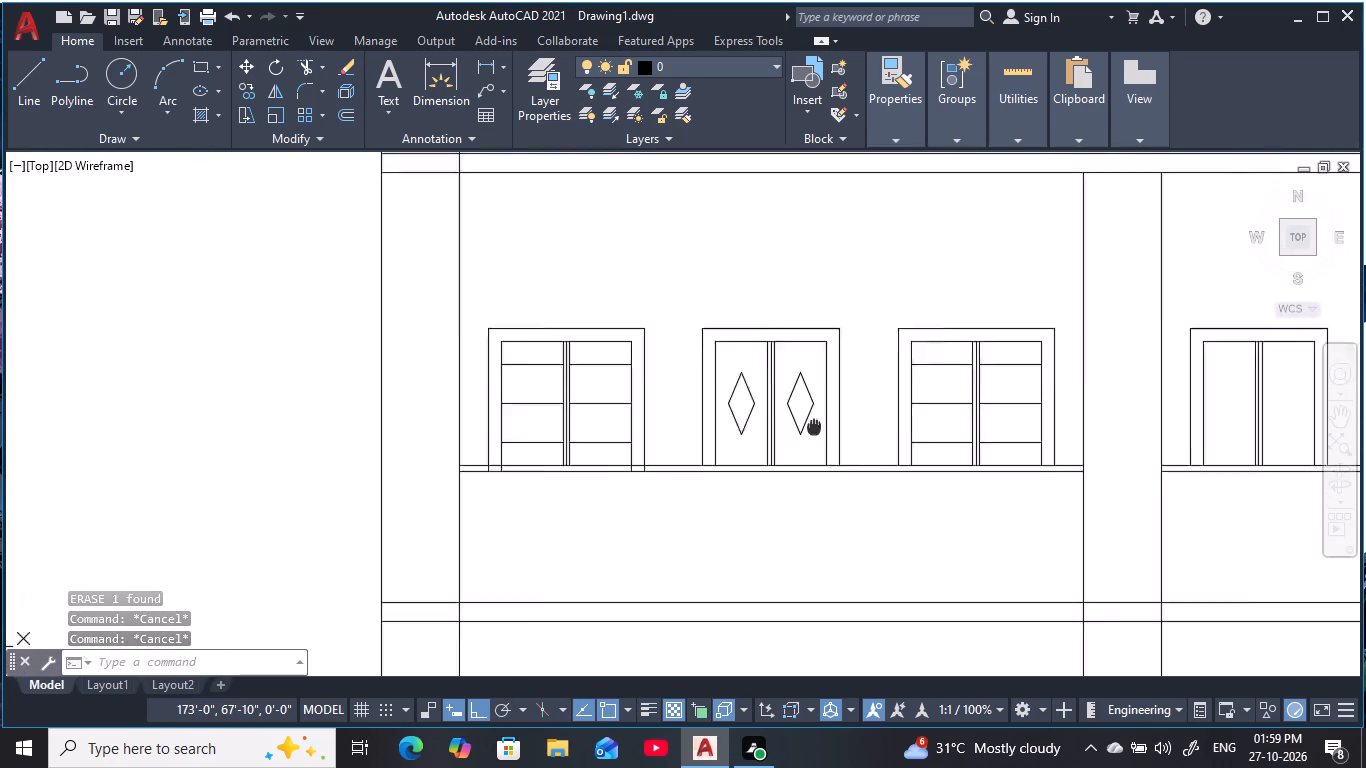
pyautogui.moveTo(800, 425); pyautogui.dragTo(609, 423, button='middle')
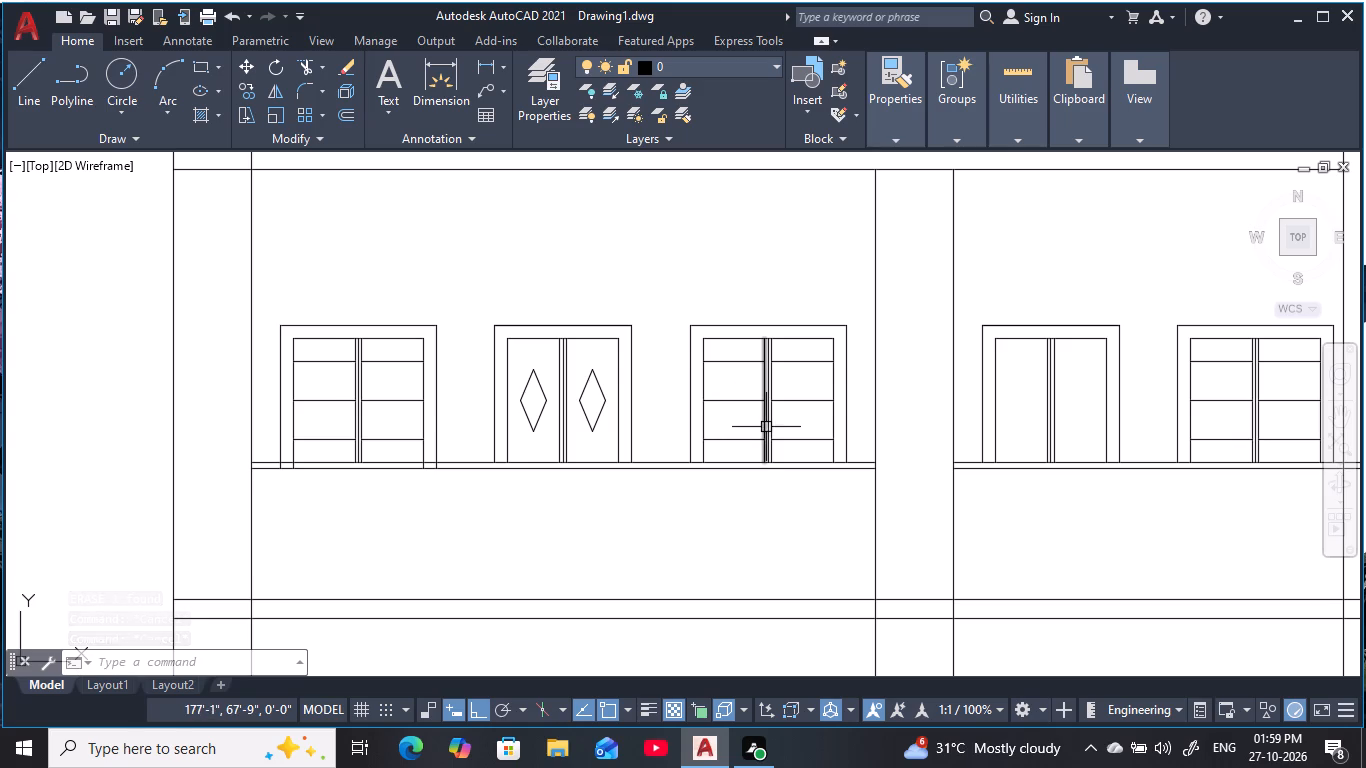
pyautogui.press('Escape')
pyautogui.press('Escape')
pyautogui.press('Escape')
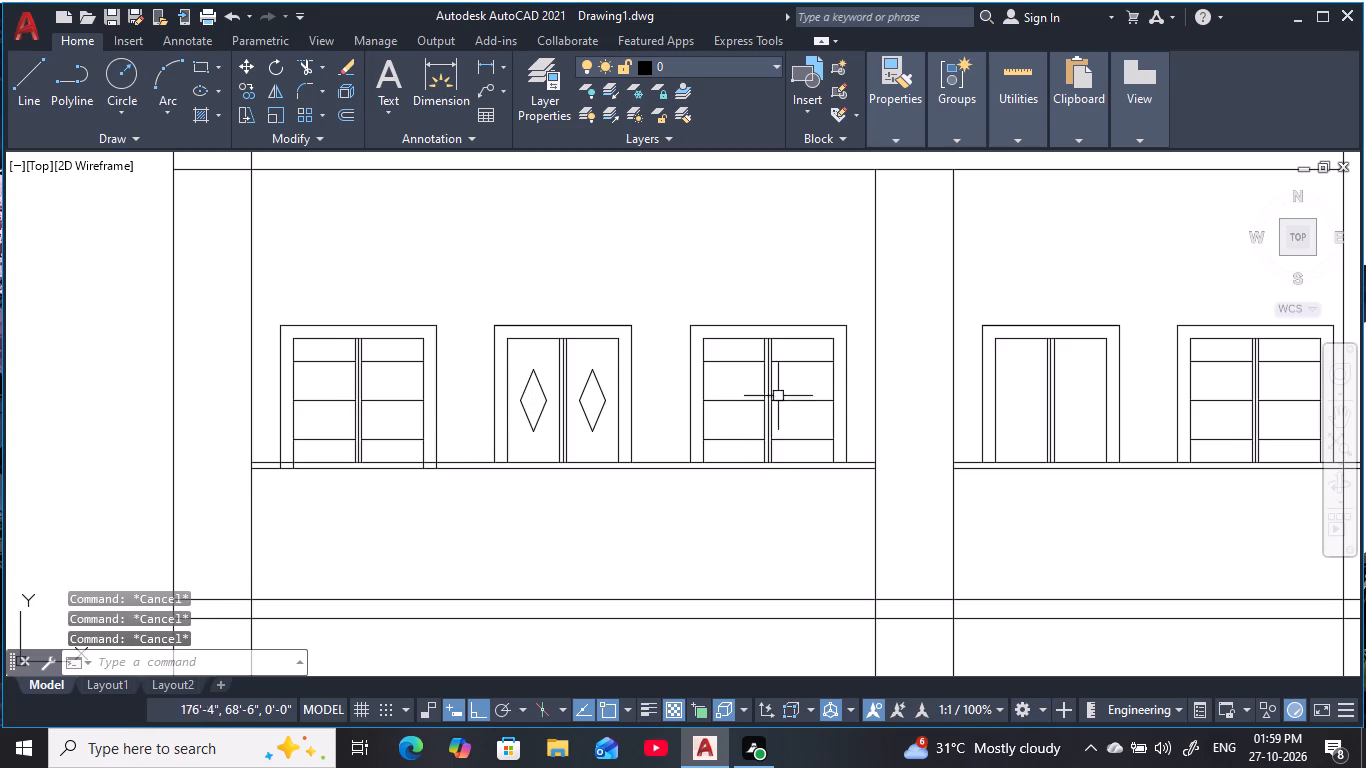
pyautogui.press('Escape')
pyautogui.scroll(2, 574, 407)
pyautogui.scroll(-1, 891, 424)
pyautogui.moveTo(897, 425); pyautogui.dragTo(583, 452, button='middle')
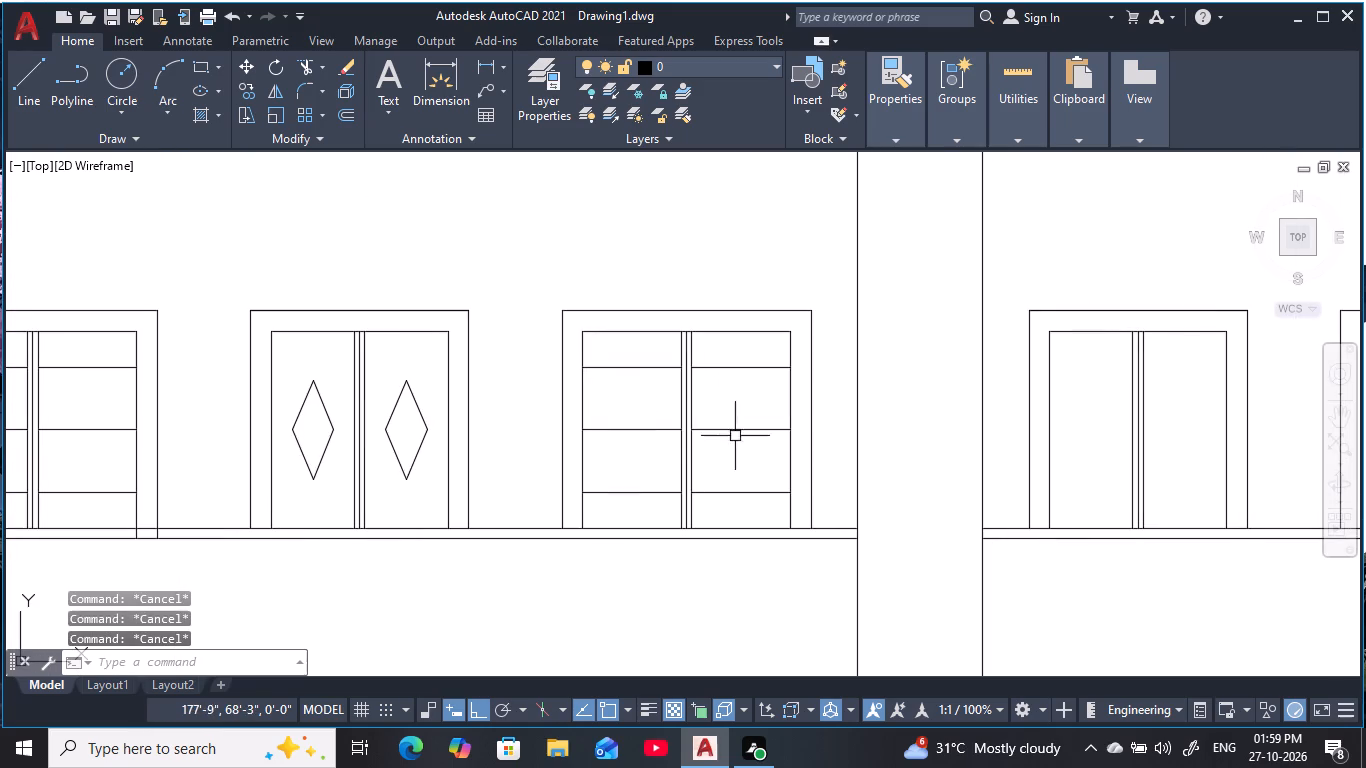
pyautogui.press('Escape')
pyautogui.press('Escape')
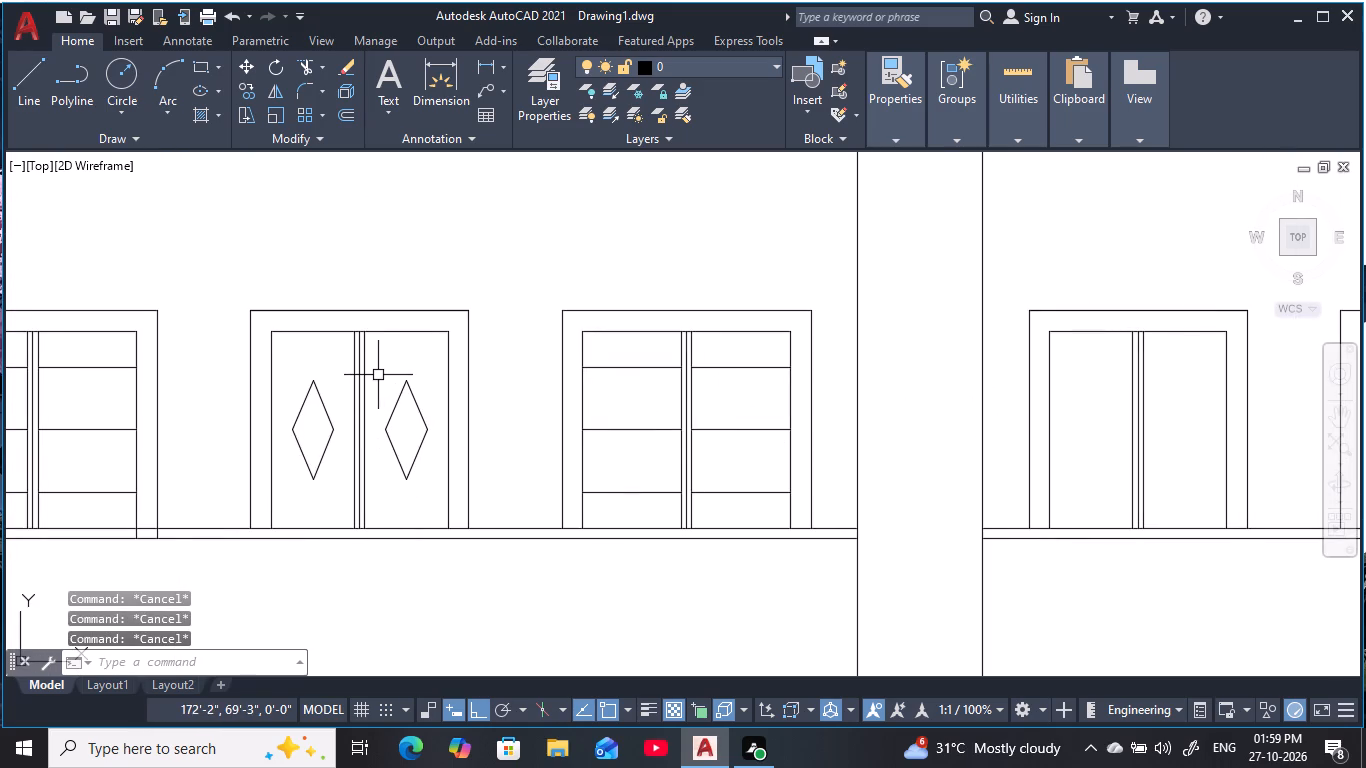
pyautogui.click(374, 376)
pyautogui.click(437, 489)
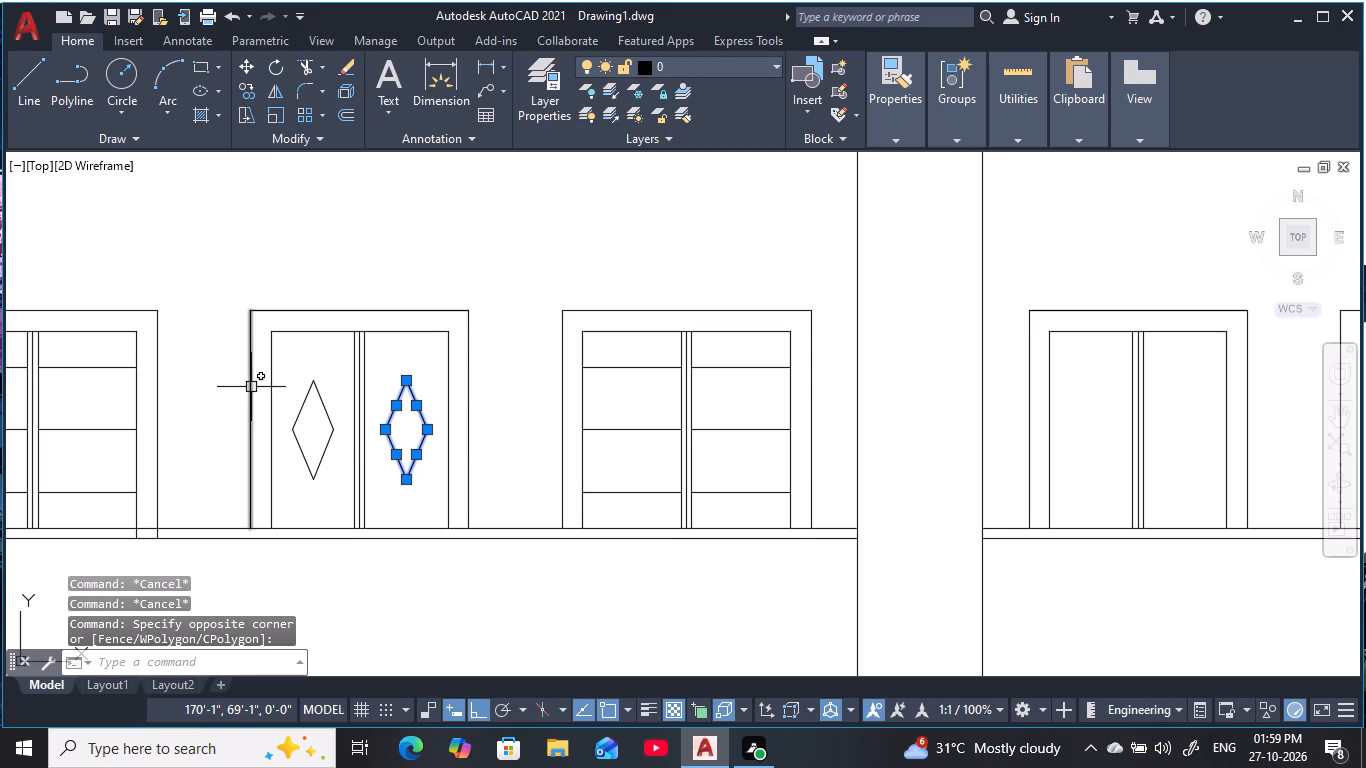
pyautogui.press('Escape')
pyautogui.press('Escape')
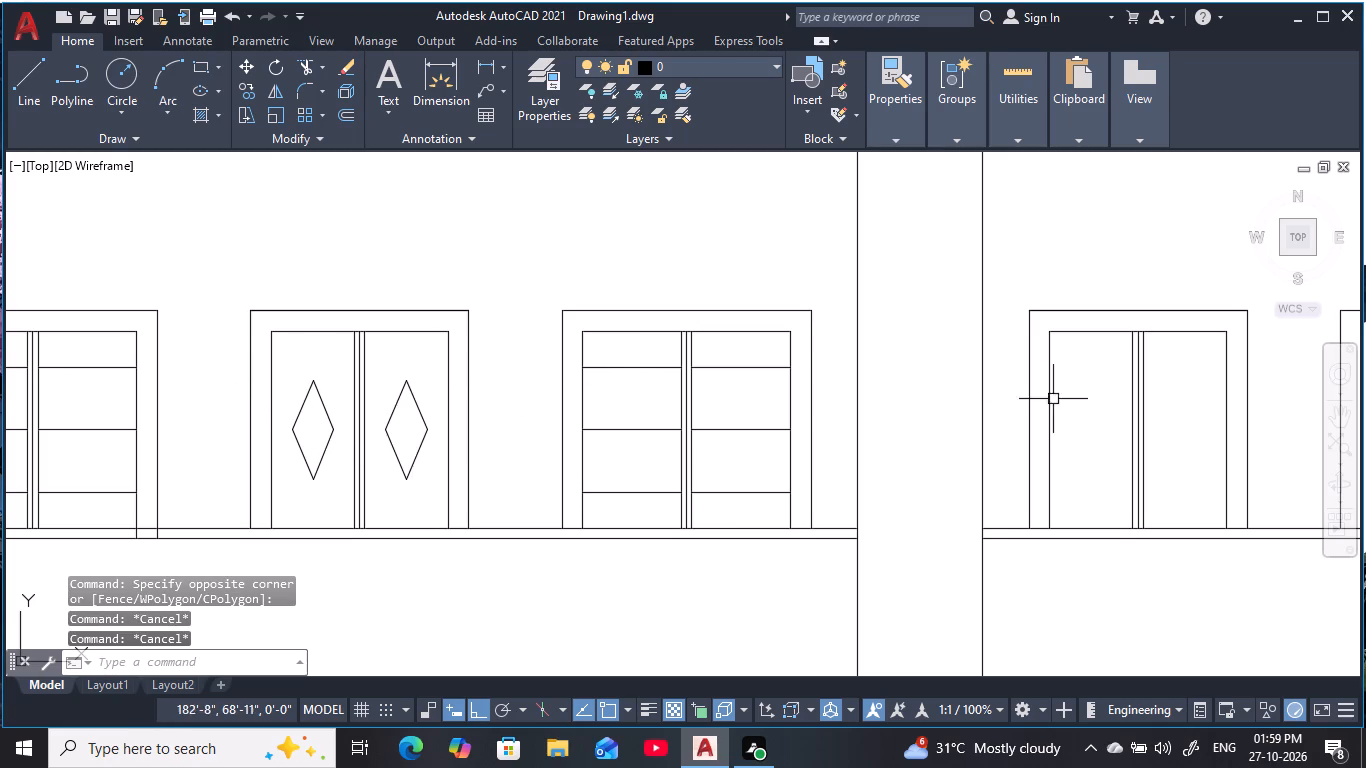
# Draw a helper line along the top edge of the left panel of the fourth upper-floor opening, the plain two-panel one.
pyautogui.moveTo(1062, 403); pyautogui.dragTo(766, 388, button='middle')
pyautogui.press('Escape')
pyautogui.press('l')
pyautogui.press('space')
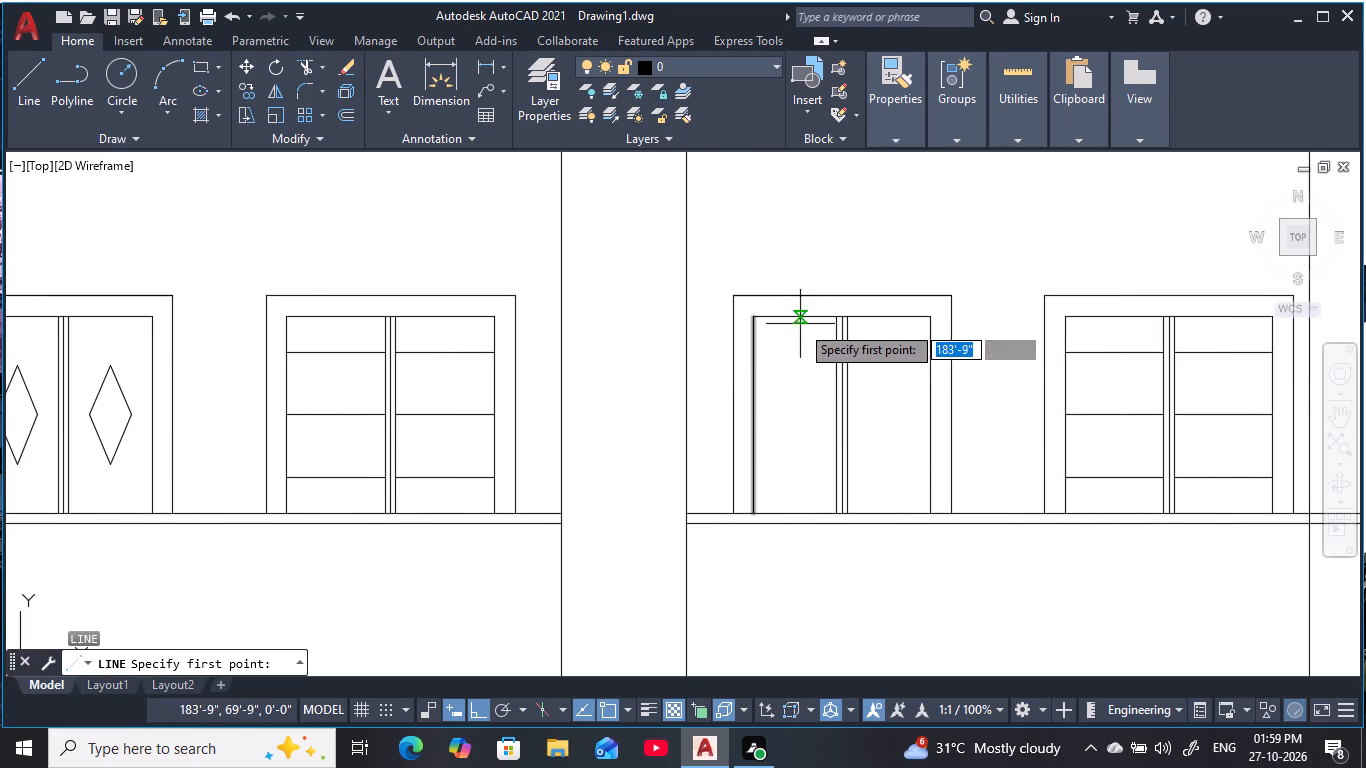
pyautogui.click(757, 318)
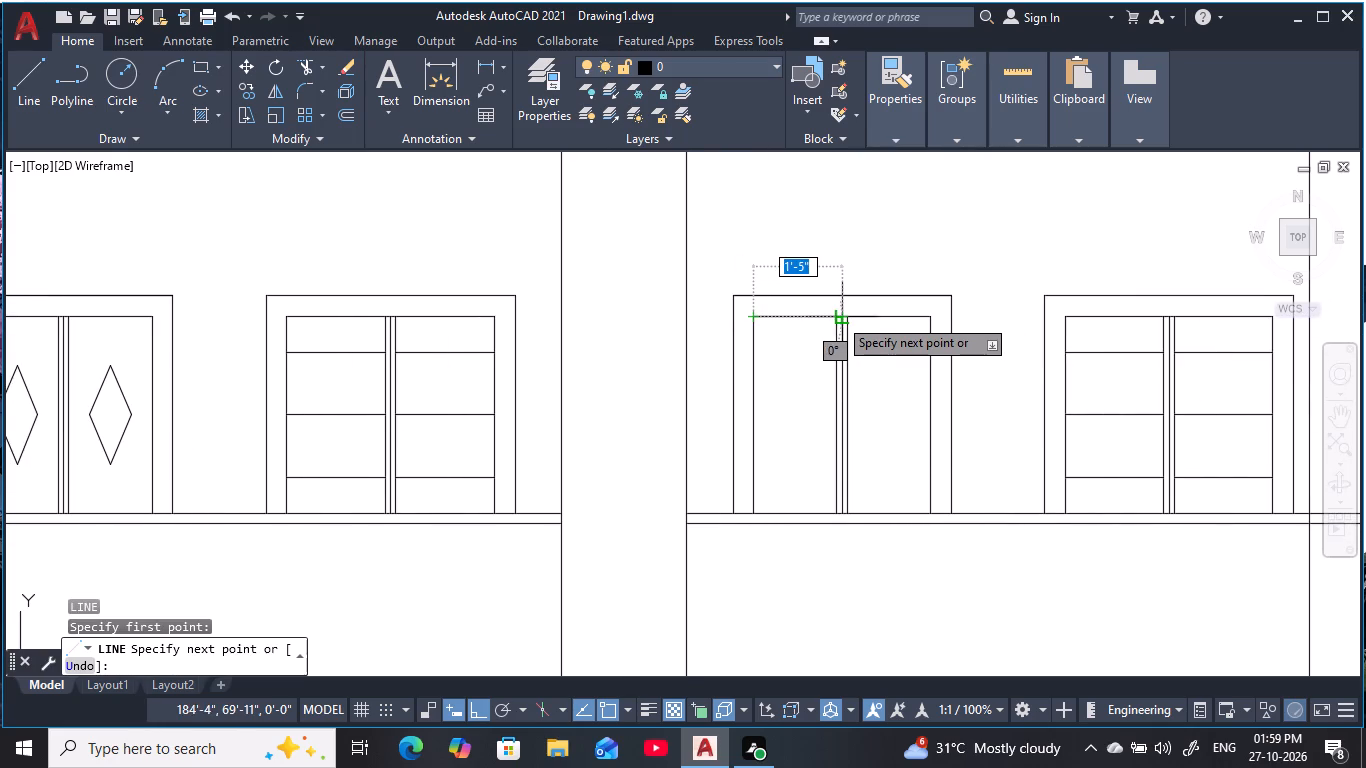
pyautogui.scroll(2, 838, 317)
pyautogui.click(829, 314)
pyautogui.press('Escape')
pyautogui.press('Escape')
pyautogui.middleClick(809, 389)
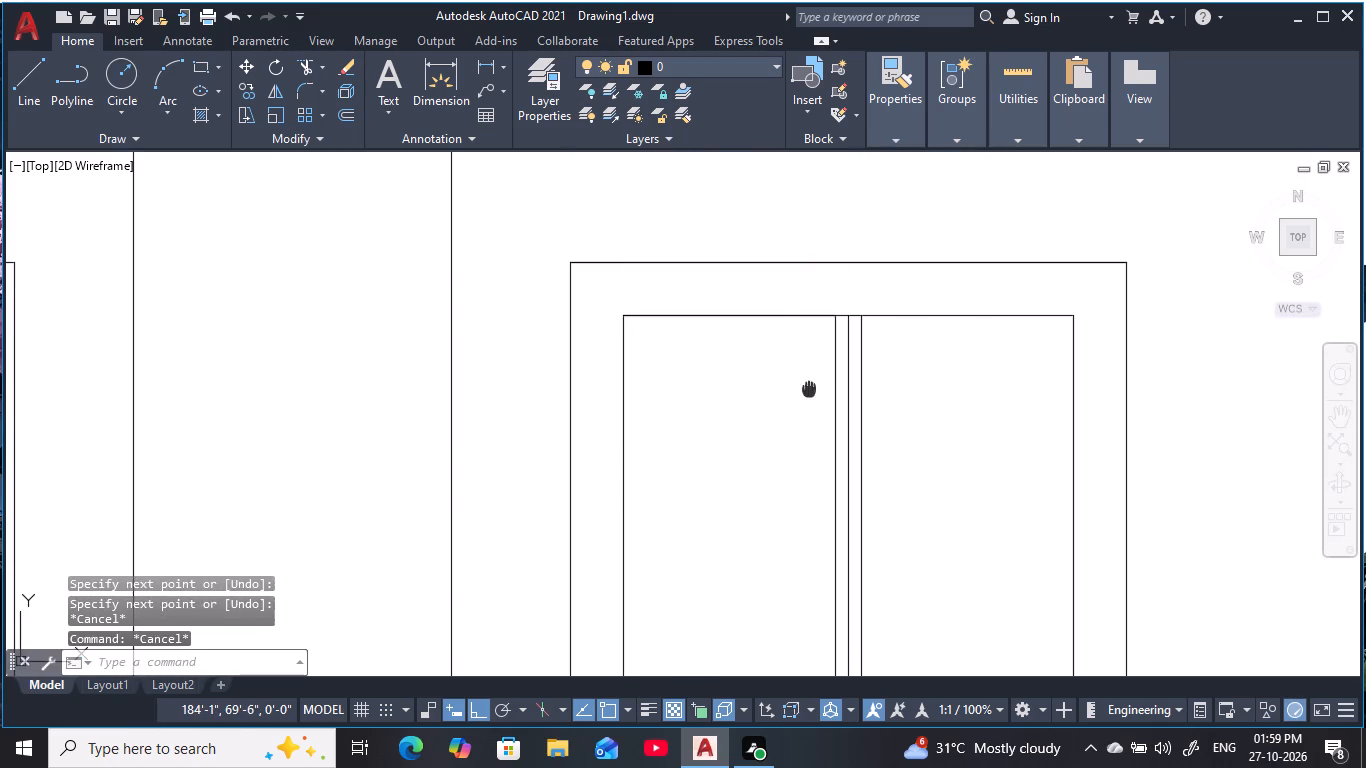
# Draw a vertical centre line through the fourth opening's left panel, from the midpoint of its top edge to its bottom edge.
pyautogui.scroll(-1, 811, 382)
pyautogui.moveTo(811, 378); pyautogui.dragTo(818, 343, button='middle')
pyautogui.press('Escape')
pyautogui.write('l')
pyautogui.press('space')
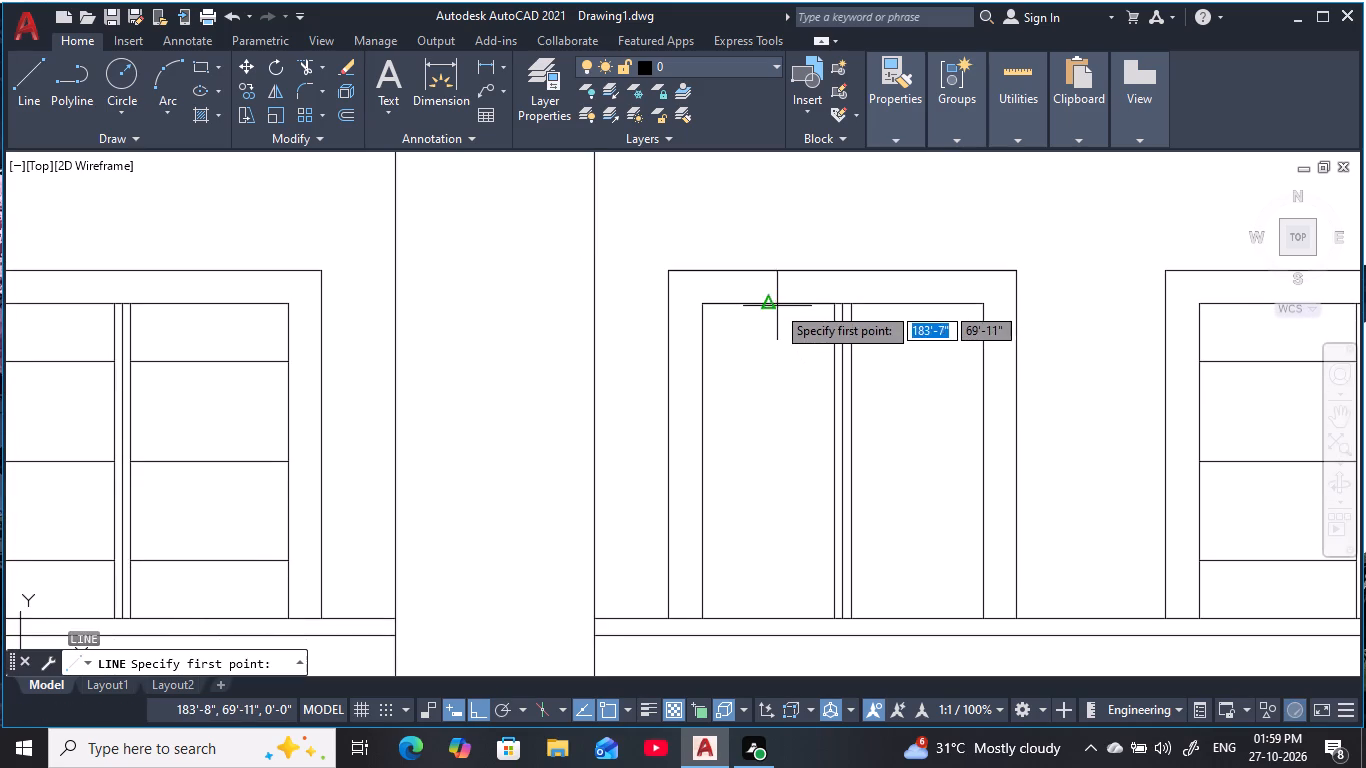
pyautogui.click(770, 303)
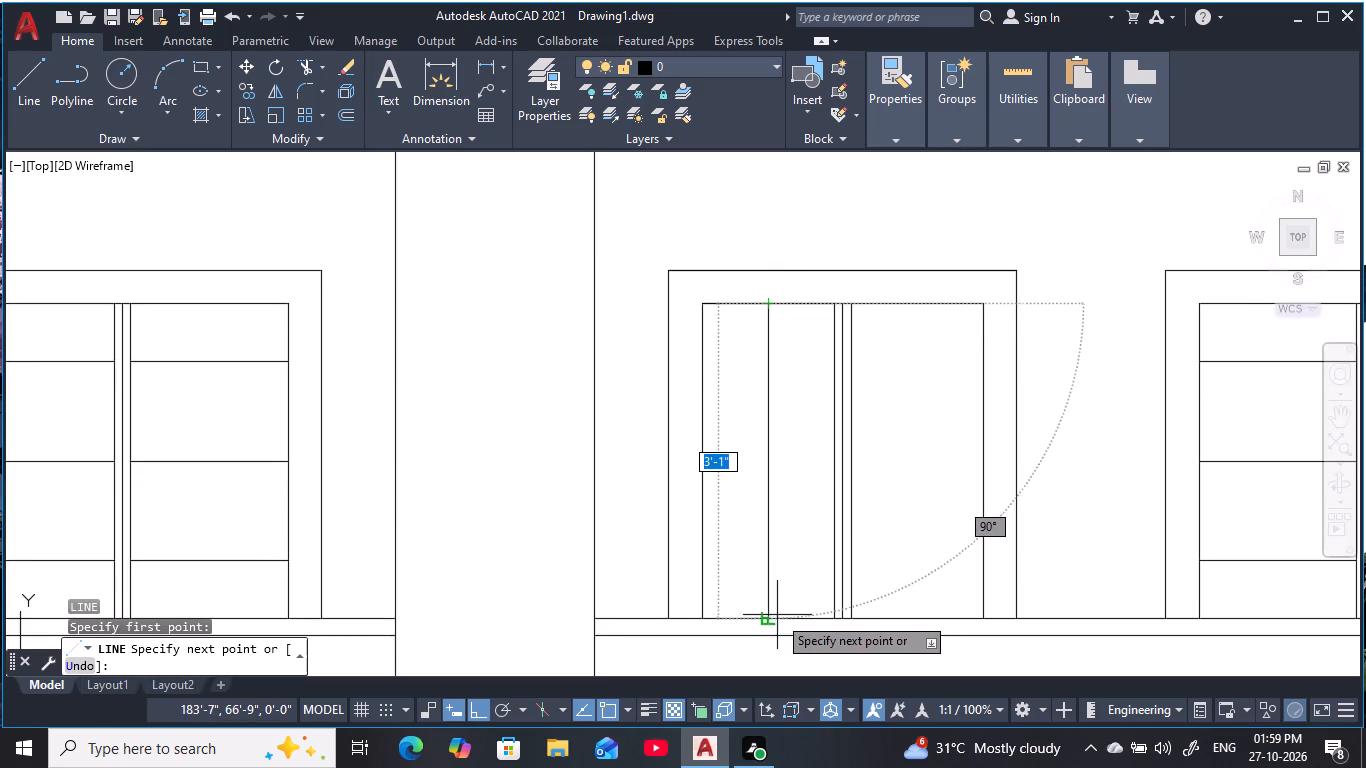
pyautogui.click(772, 618)
pyautogui.press('Escape')
pyautogui.scroll(-2, 664, 554)
pyautogui.moveTo(673, 557); pyautogui.dragTo(872, 537, button='middle')
pyautogui.press('Escape')
pyautogui.press('Escape')
pyautogui.press('Escape')
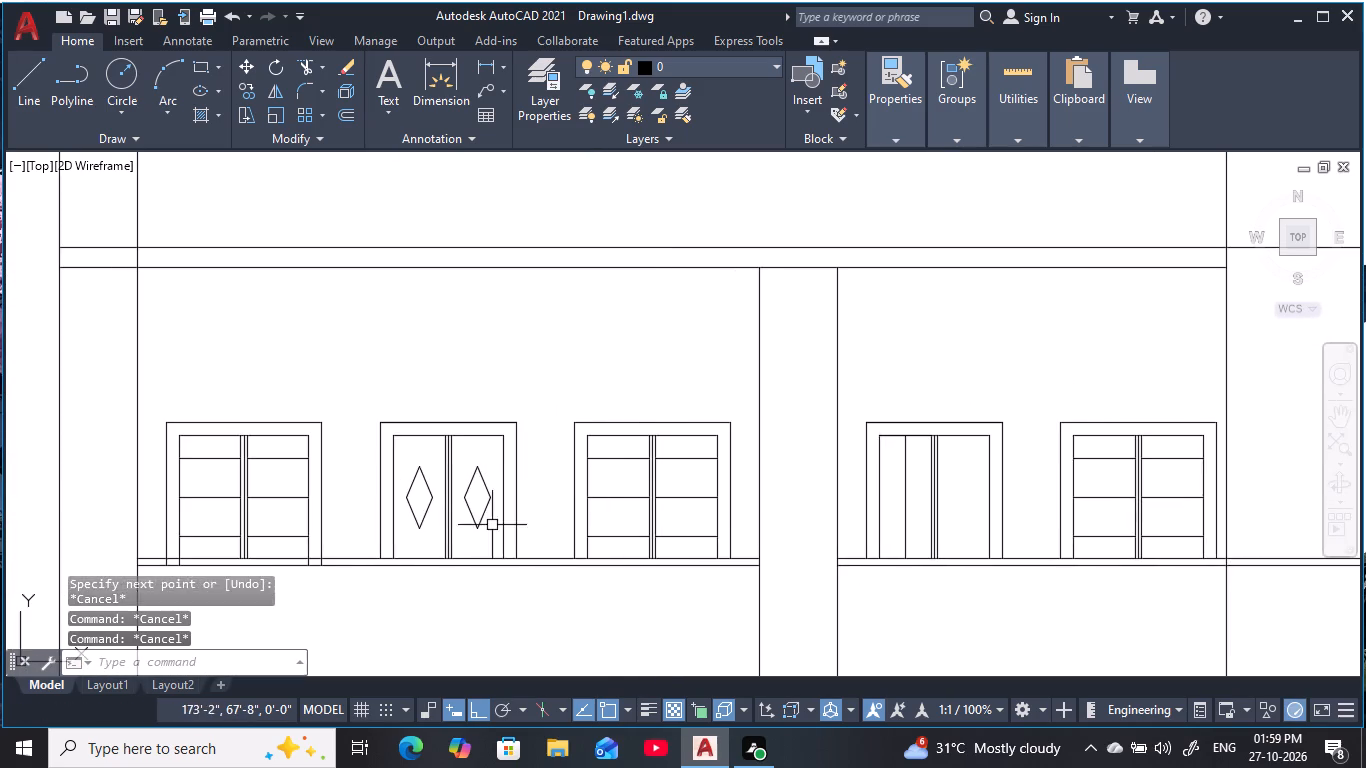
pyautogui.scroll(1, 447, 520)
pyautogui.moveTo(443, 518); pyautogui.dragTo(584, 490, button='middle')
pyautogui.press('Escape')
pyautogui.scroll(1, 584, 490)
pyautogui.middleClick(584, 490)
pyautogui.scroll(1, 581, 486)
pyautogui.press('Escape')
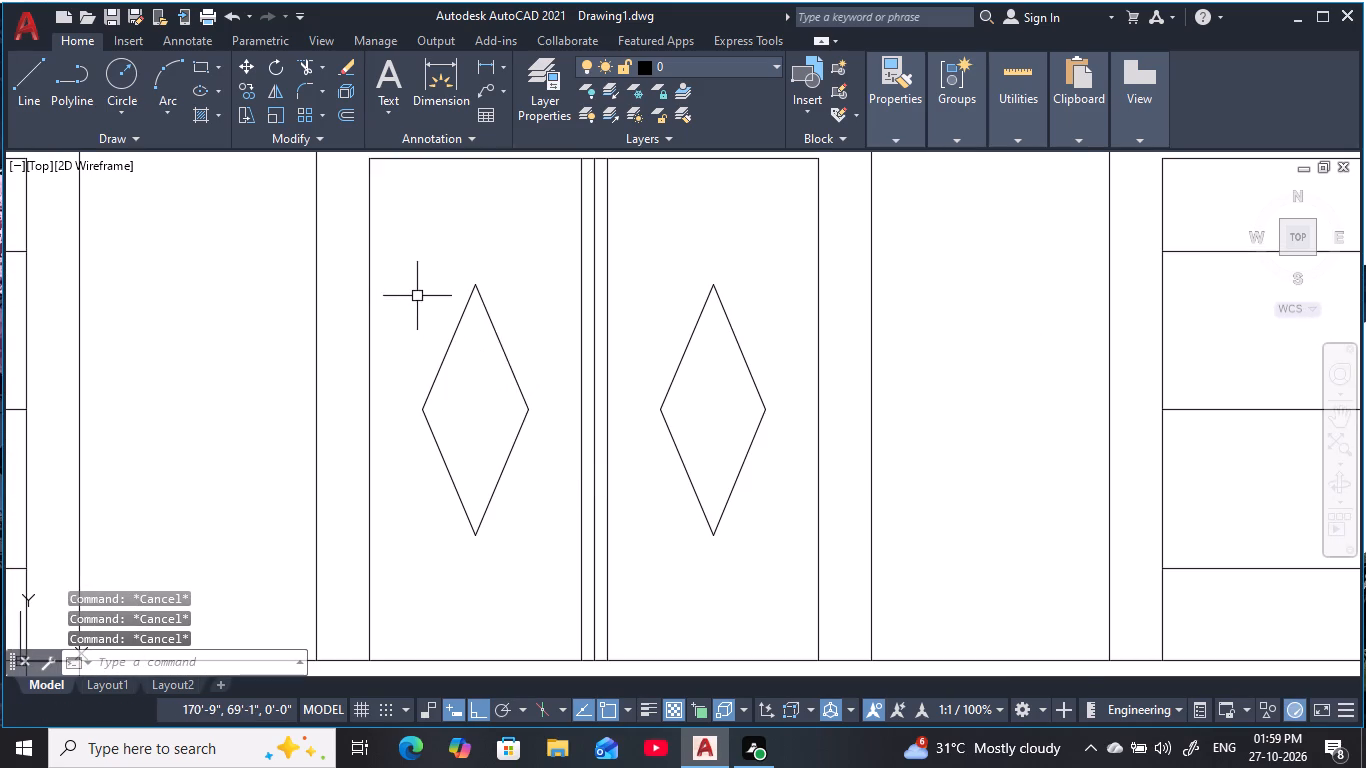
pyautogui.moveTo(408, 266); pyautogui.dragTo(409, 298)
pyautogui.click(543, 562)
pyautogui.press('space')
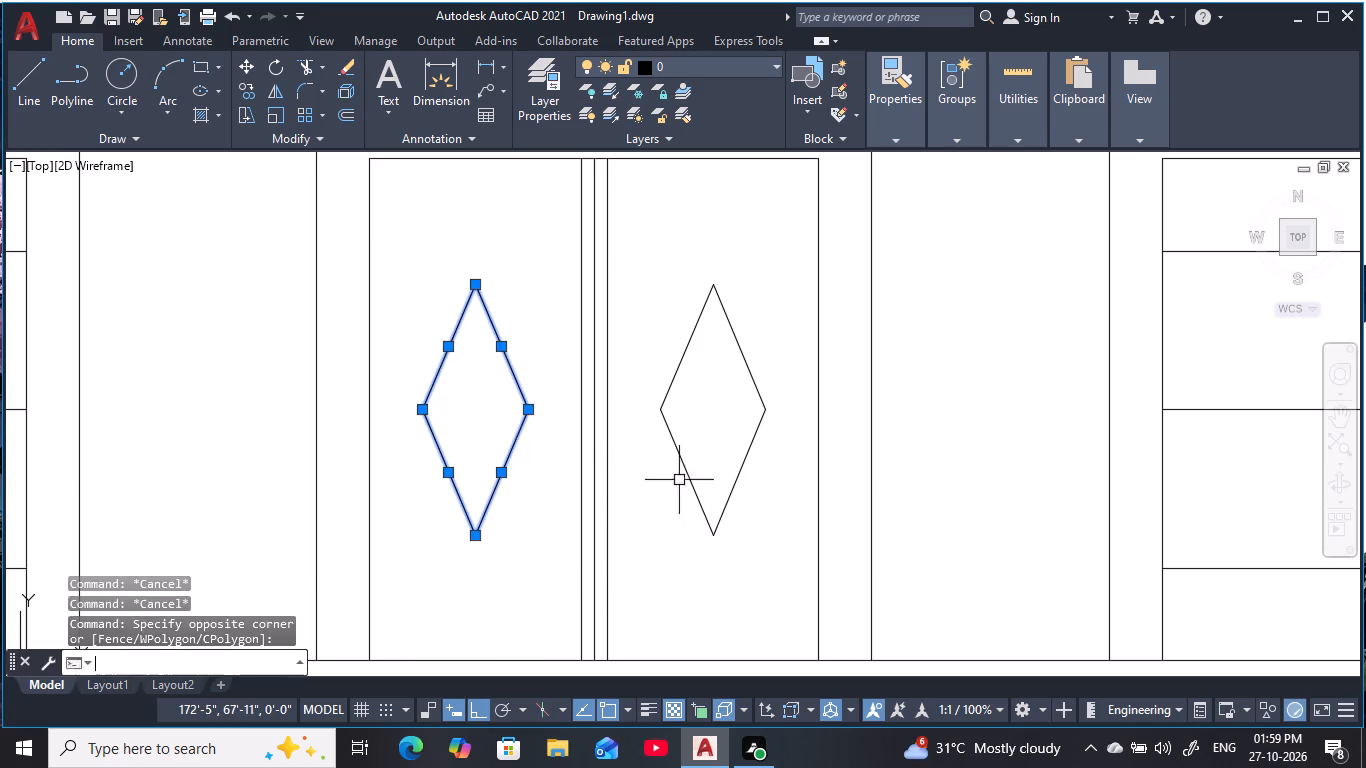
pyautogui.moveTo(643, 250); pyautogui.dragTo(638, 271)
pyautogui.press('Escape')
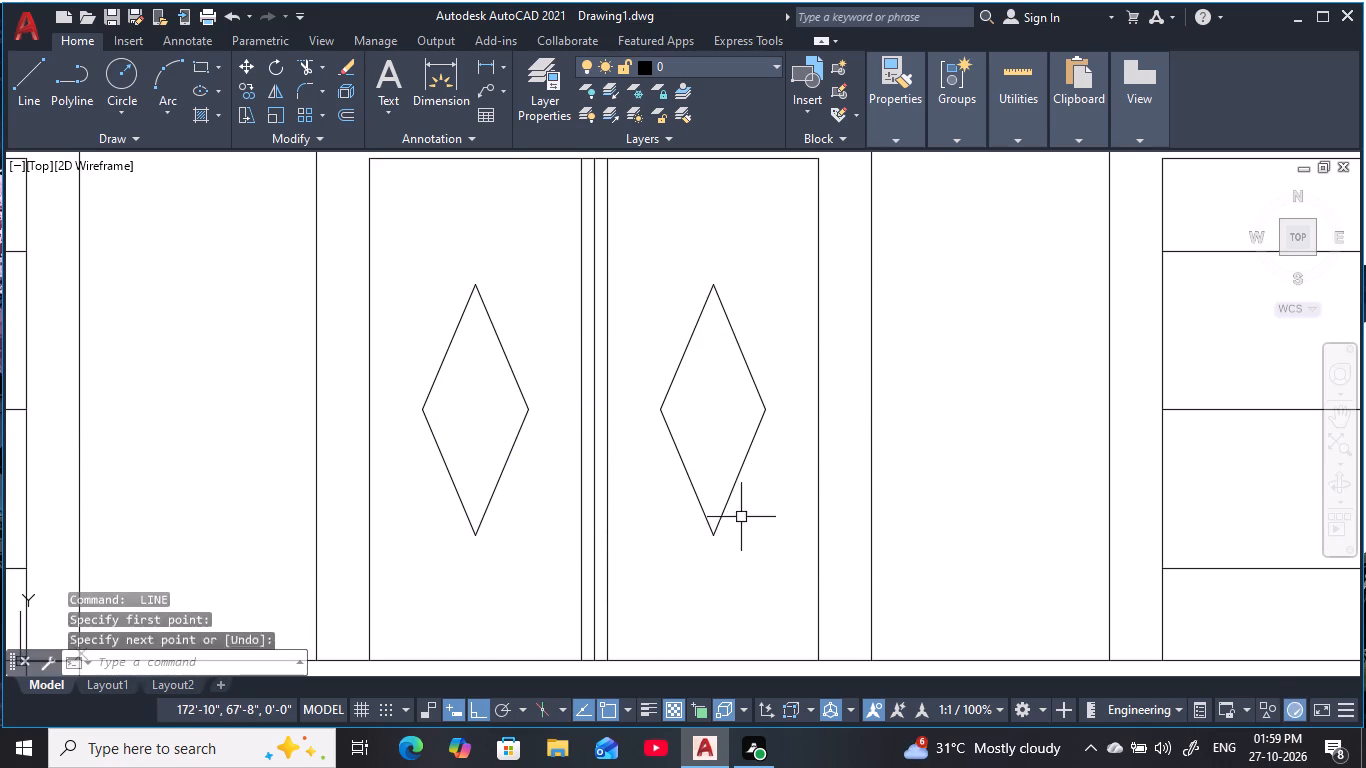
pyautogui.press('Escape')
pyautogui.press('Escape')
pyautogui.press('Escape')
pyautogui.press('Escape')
# Copy both second-opening diamonds from the left one's top vertex about 12'-6" horizontally onto the centre line of the fourth opening's left panel.
pyautogui.click(636, 265)
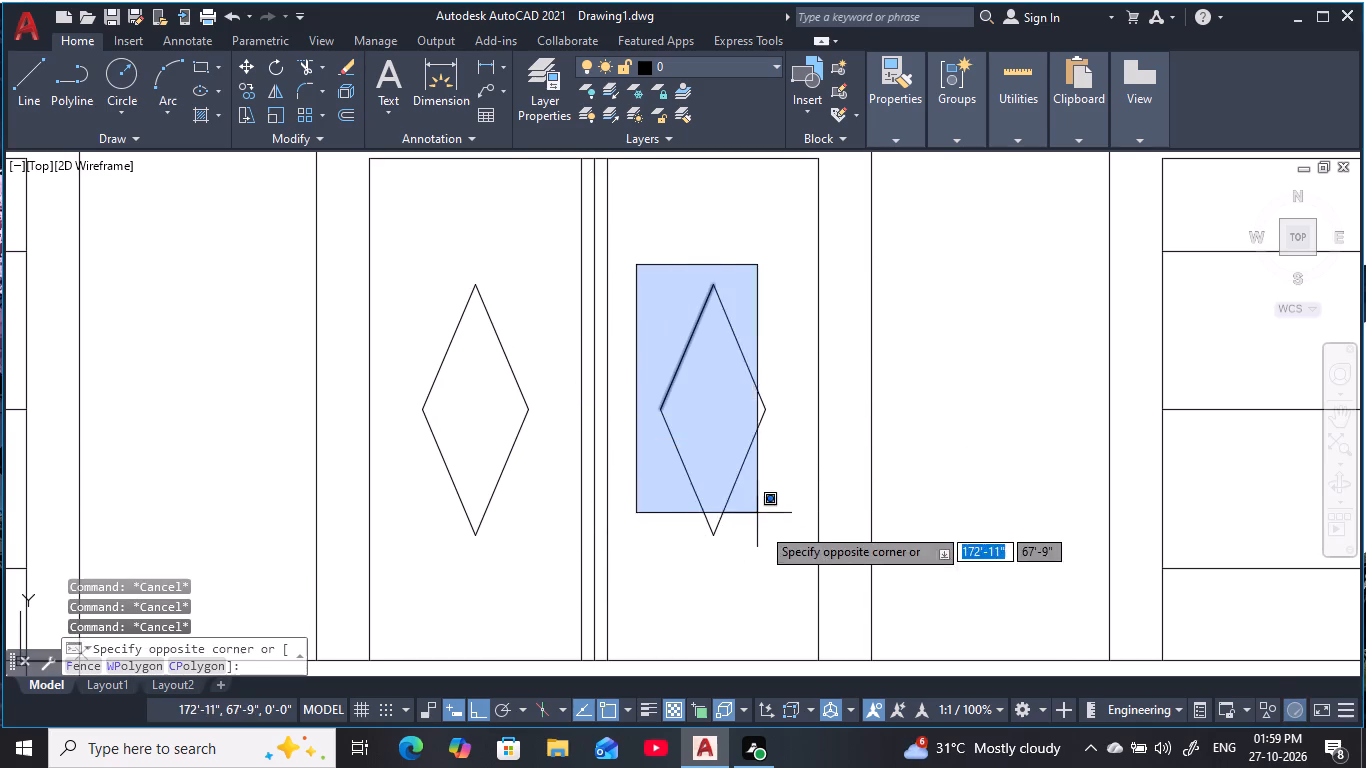
pyautogui.click(779, 570)
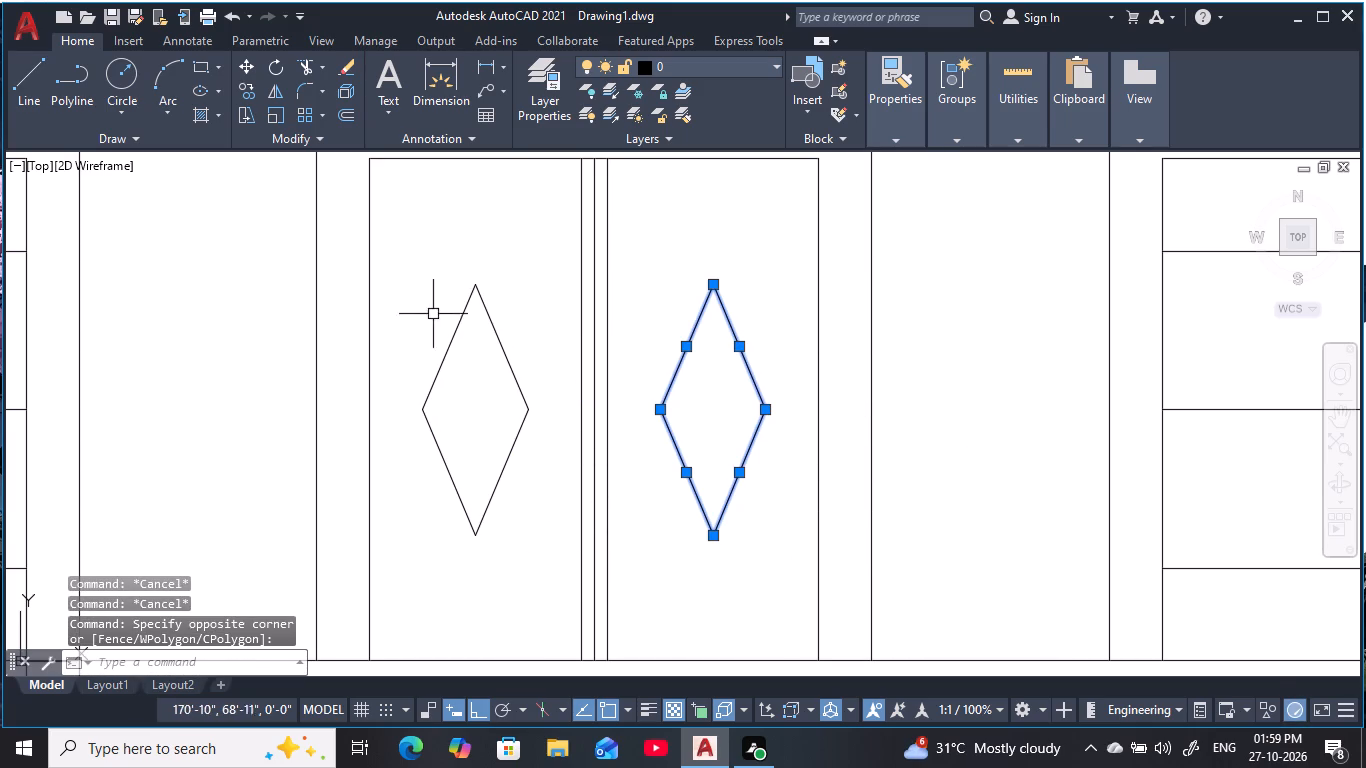
pyautogui.click(414, 268)
pyautogui.click(571, 561)
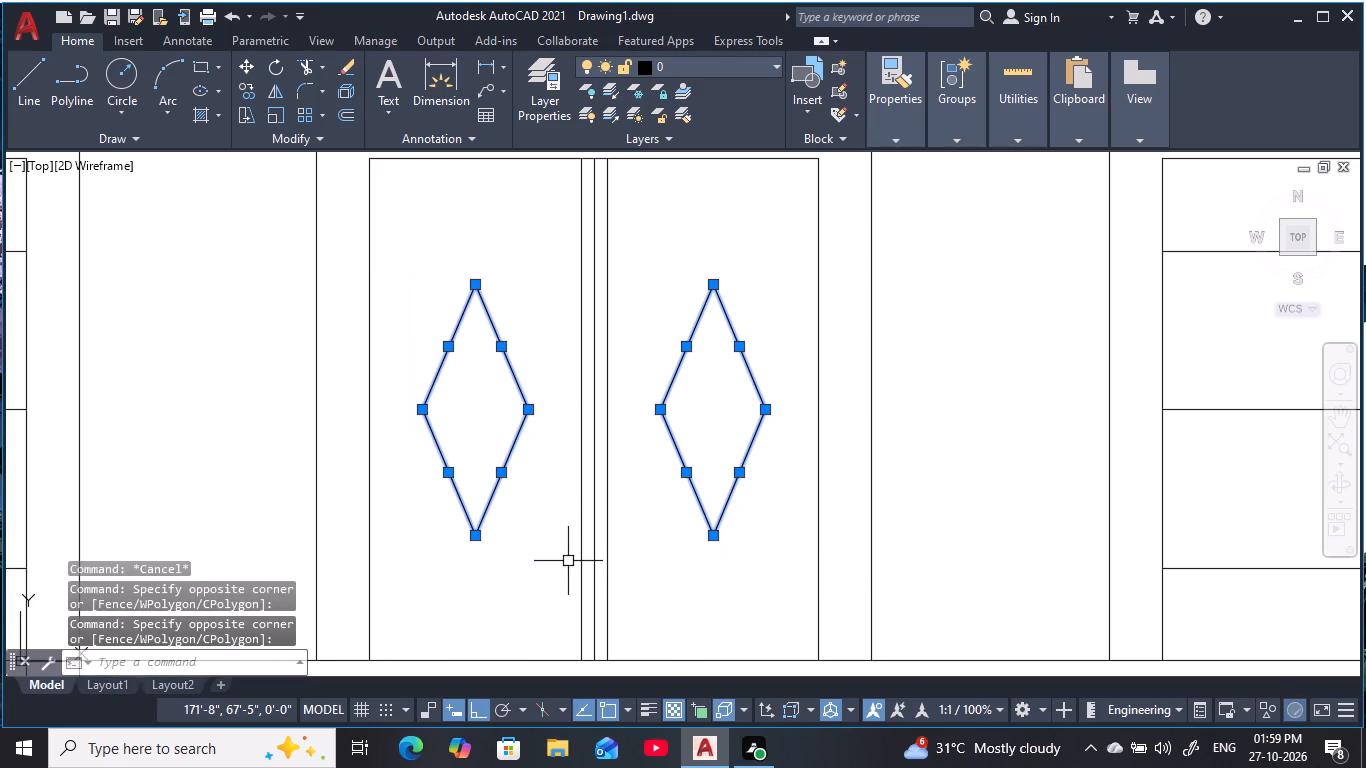
pyautogui.write('co')
pyautogui.press('space')
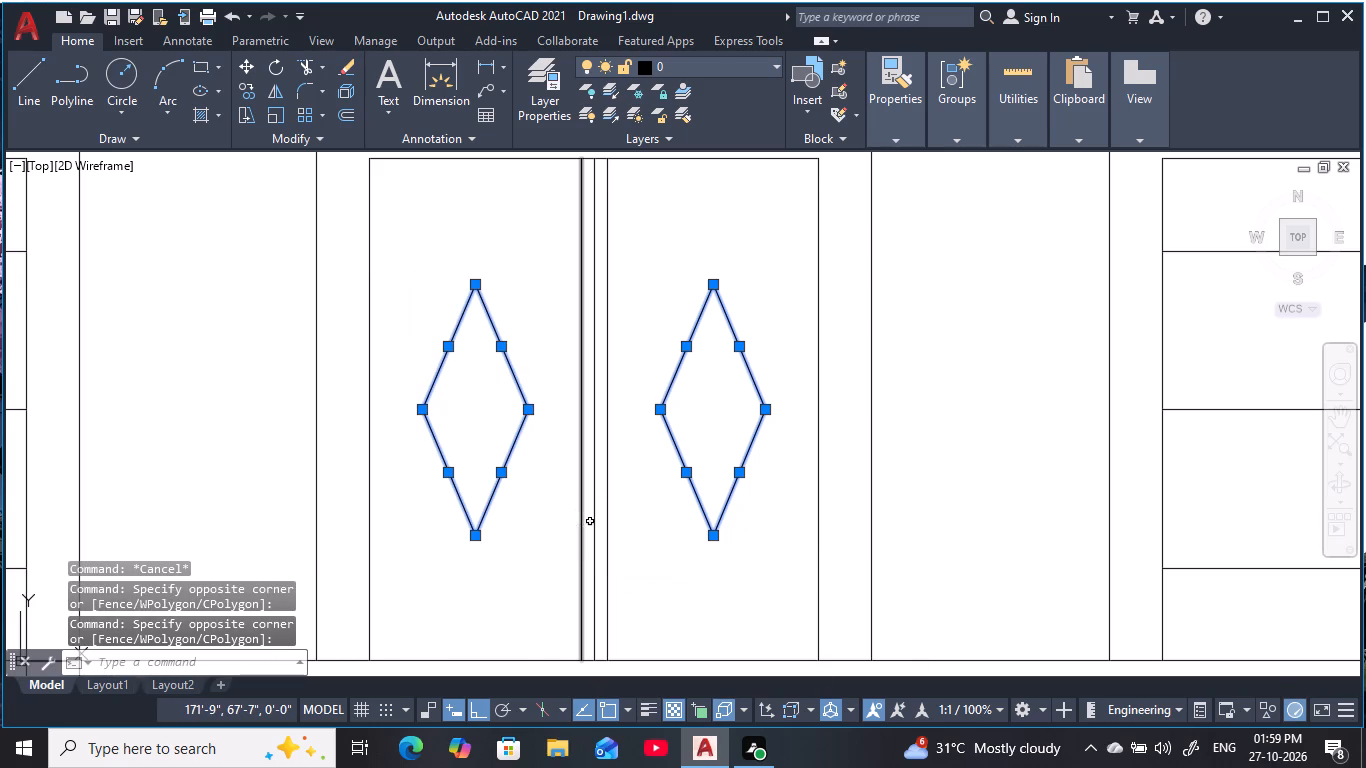
pyautogui.click(479, 286)
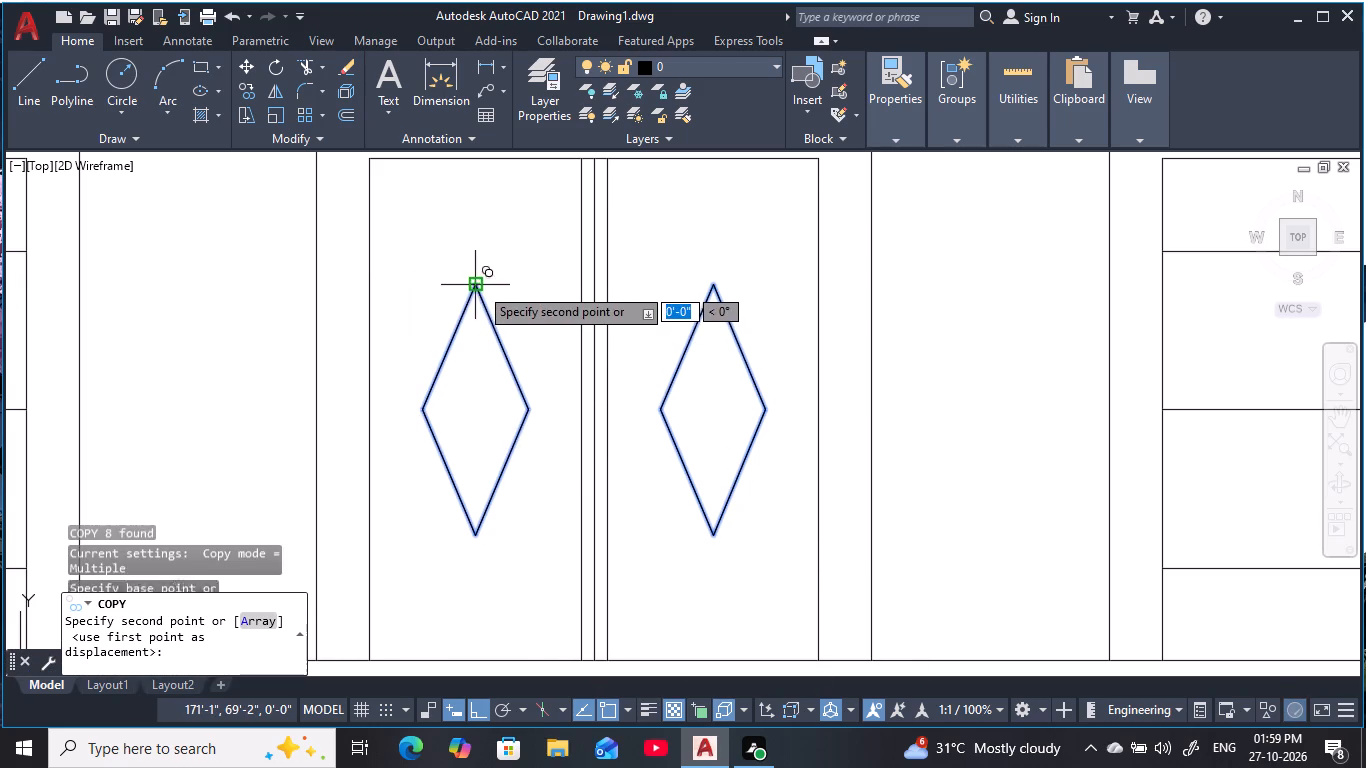
pyautogui.moveTo(828, 320); pyautogui.dragTo(457, 327, button='middle')
pyautogui.scroll(-2, 481, 327)
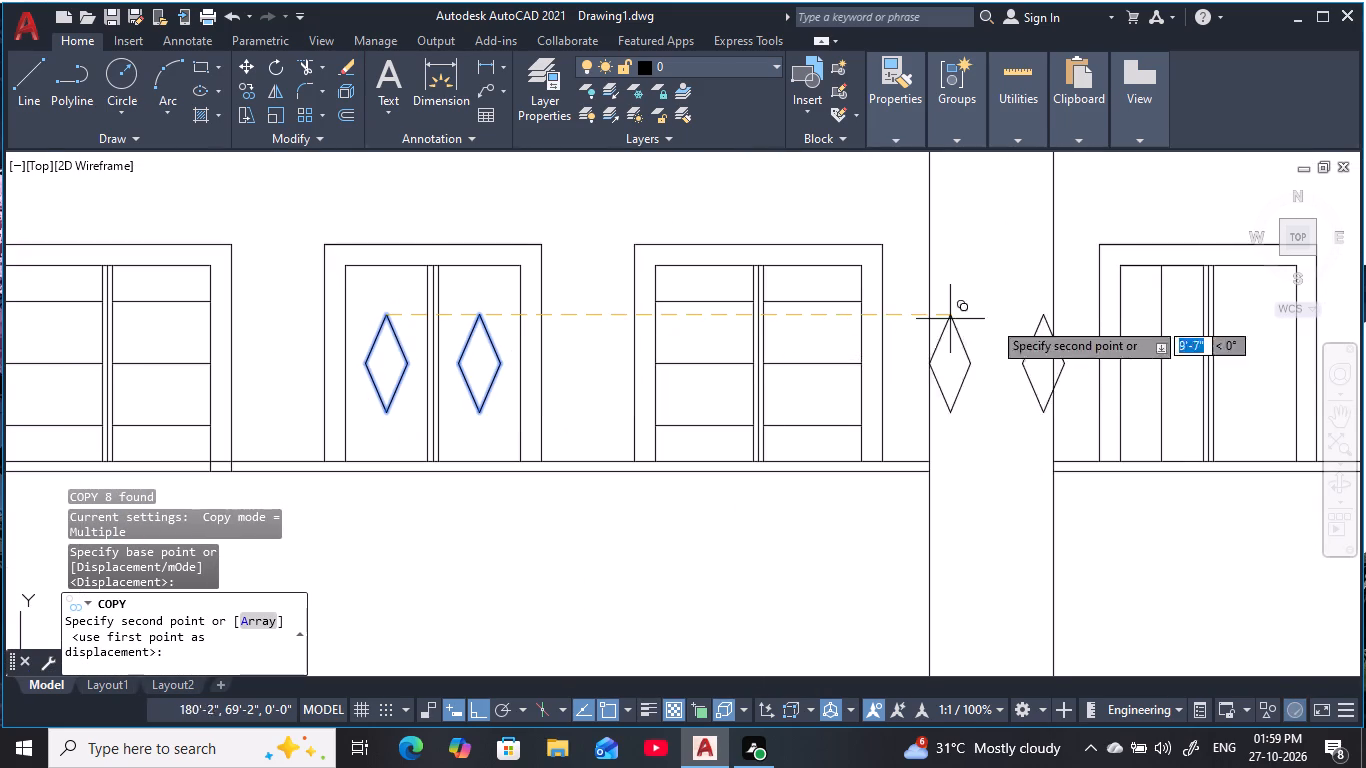
pyautogui.moveTo(1008, 318); pyautogui.dragTo(496, 329, button='middle')
pyautogui.scroll(2, 654, 329)
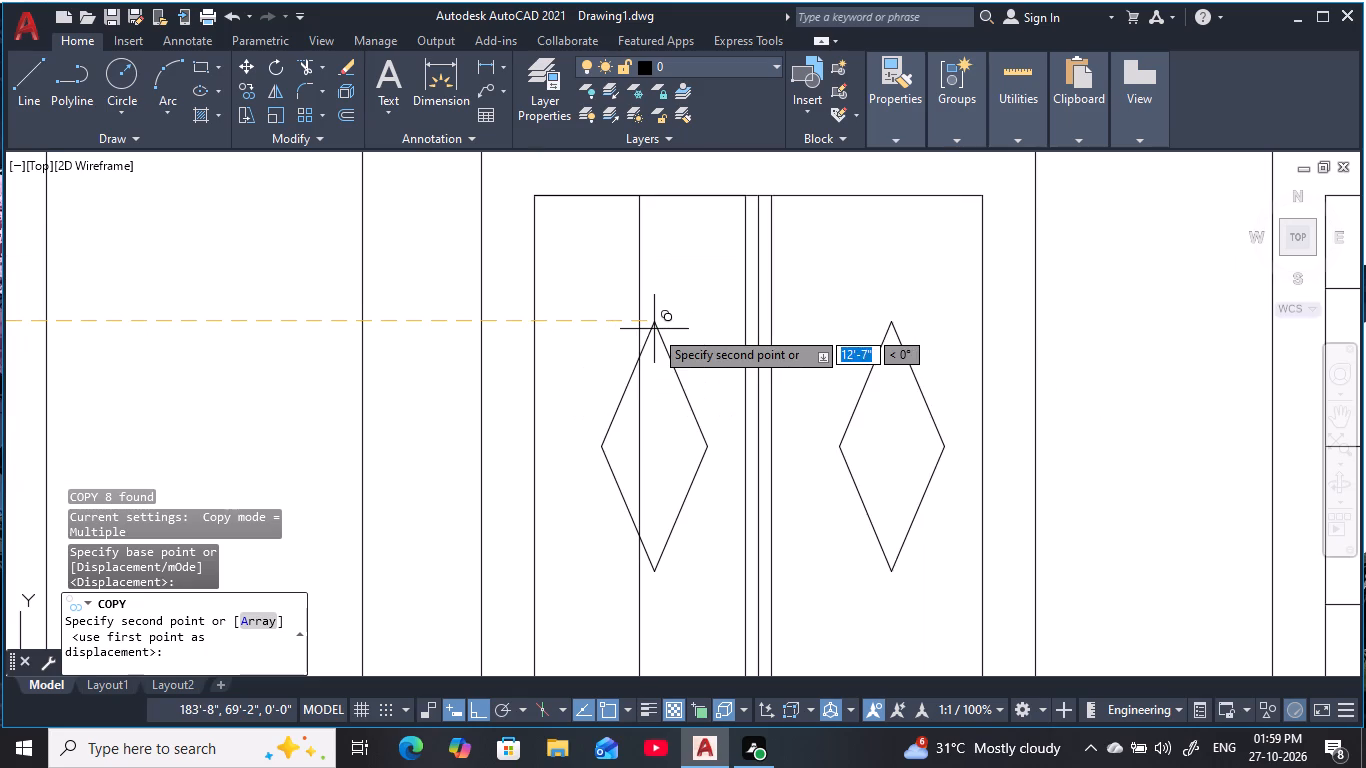
pyautogui.scroll(2, 640, 330)
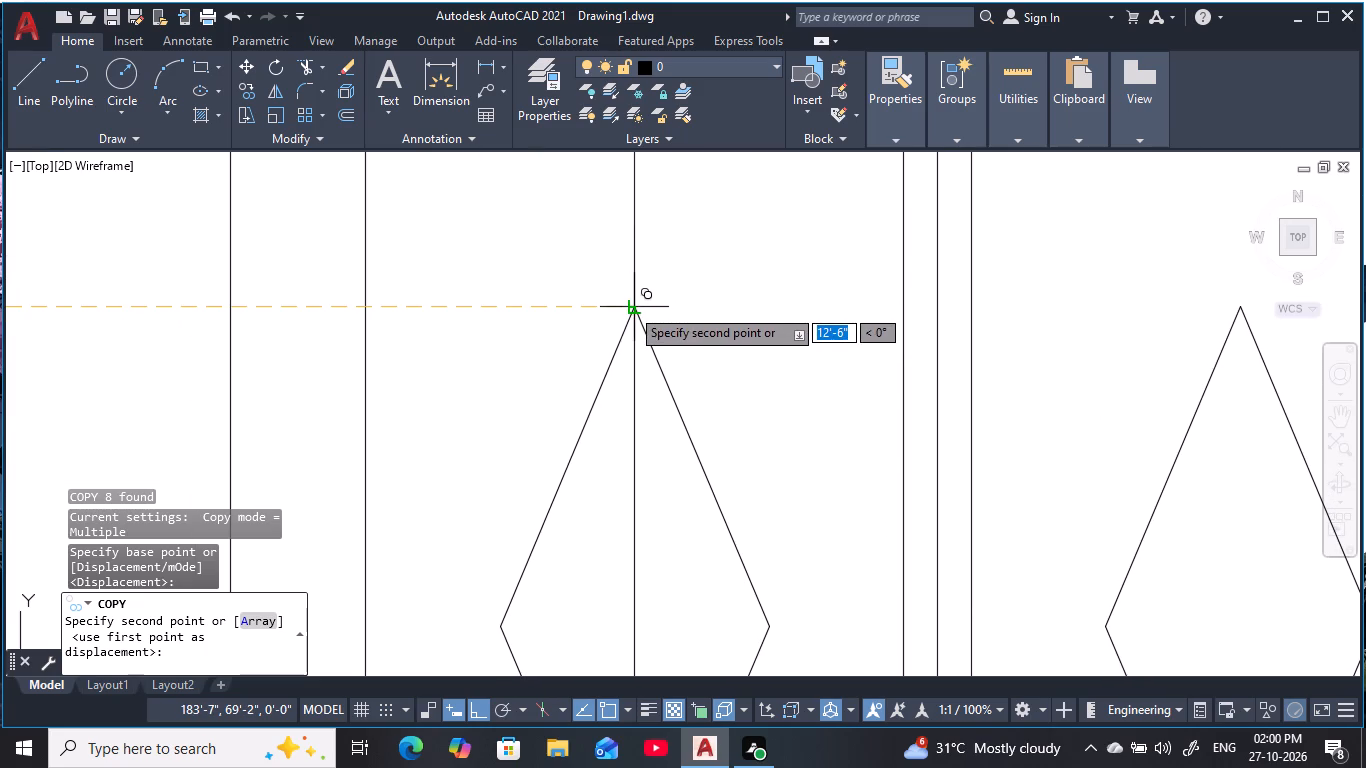
pyautogui.click(630, 307)
pyautogui.press('Escape')
pyautogui.press('Escape')
pyautogui.press('Escape')
# Erase the vertical centre line running through the left panel's diamond in the fourth opening.
pyautogui.scroll(-2, 711, 322)
pyautogui.middleClick(711, 322)
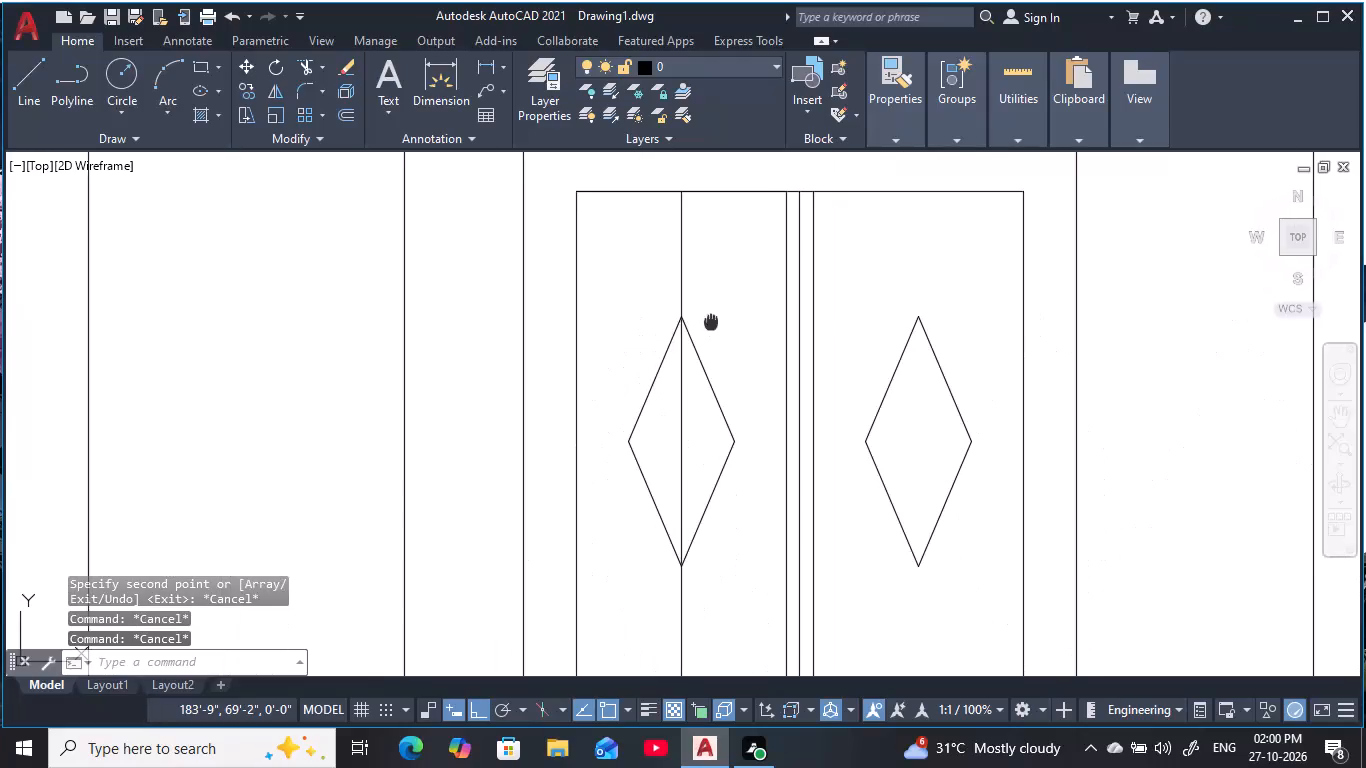
pyautogui.press('Escape')
pyautogui.press('Escape')
pyautogui.click(677, 293)
pyautogui.write('e')
pyautogui.press('space')
pyautogui.scroll(-3, 675, 292)
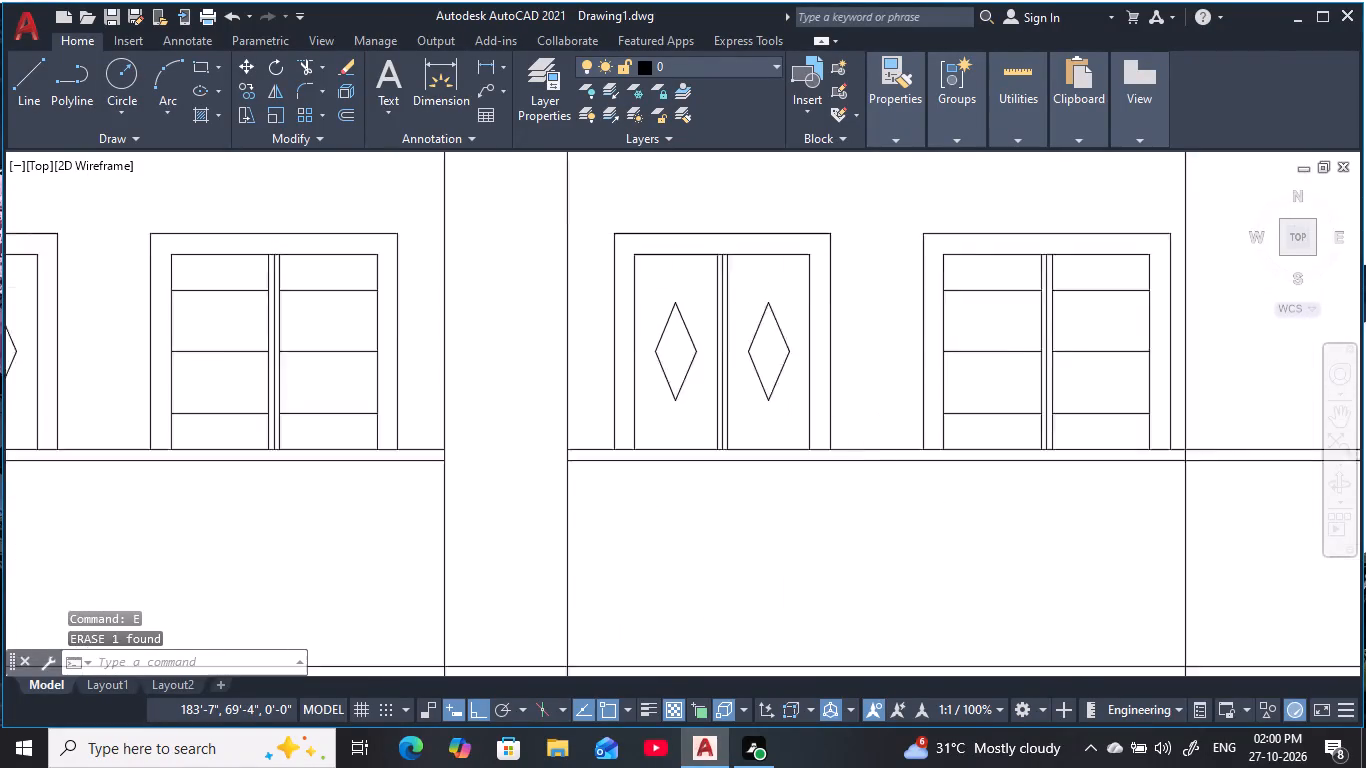
pyautogui.moveTo(683, 304); pyautogui.dragTo(811, 350, button='middle')
pyautogui.press('Escape')
pyautogui.scroll(-1, 816, 351)
pyautogui.moveTo(816, 352); pyautogui.dragTo(832, 357, button='middle')
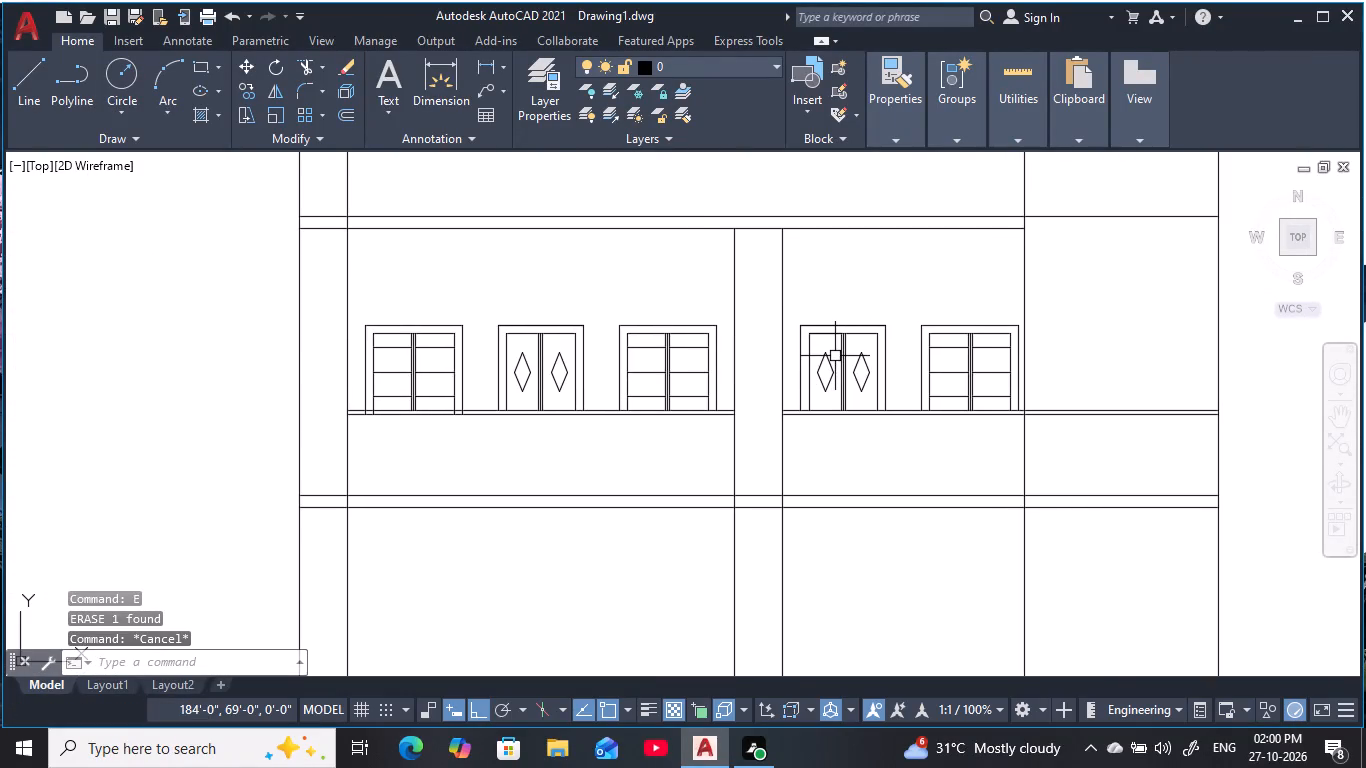
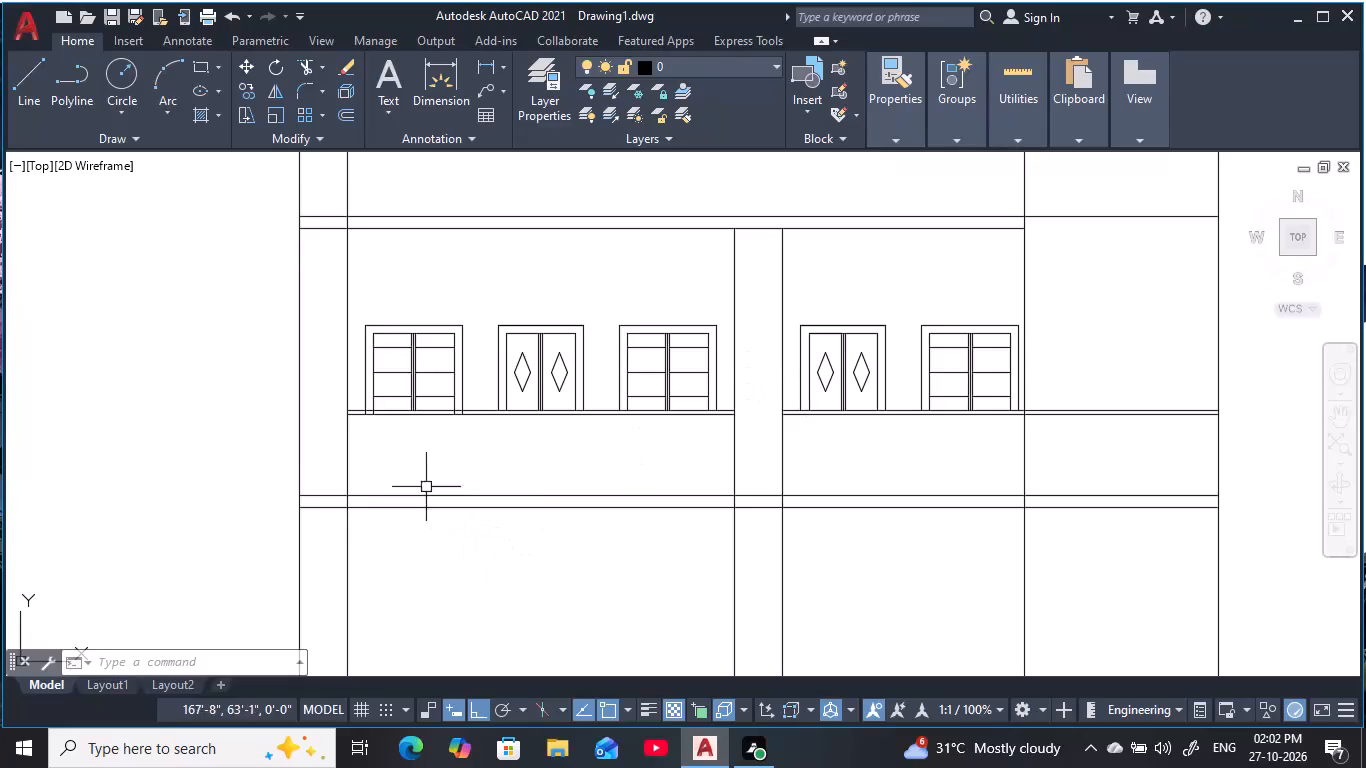
# Trim the first upper-floor opening's frame lines where they cross the thin sill band beneath it, at both jambs.
pyautogui.scroll(1, 385, 426)
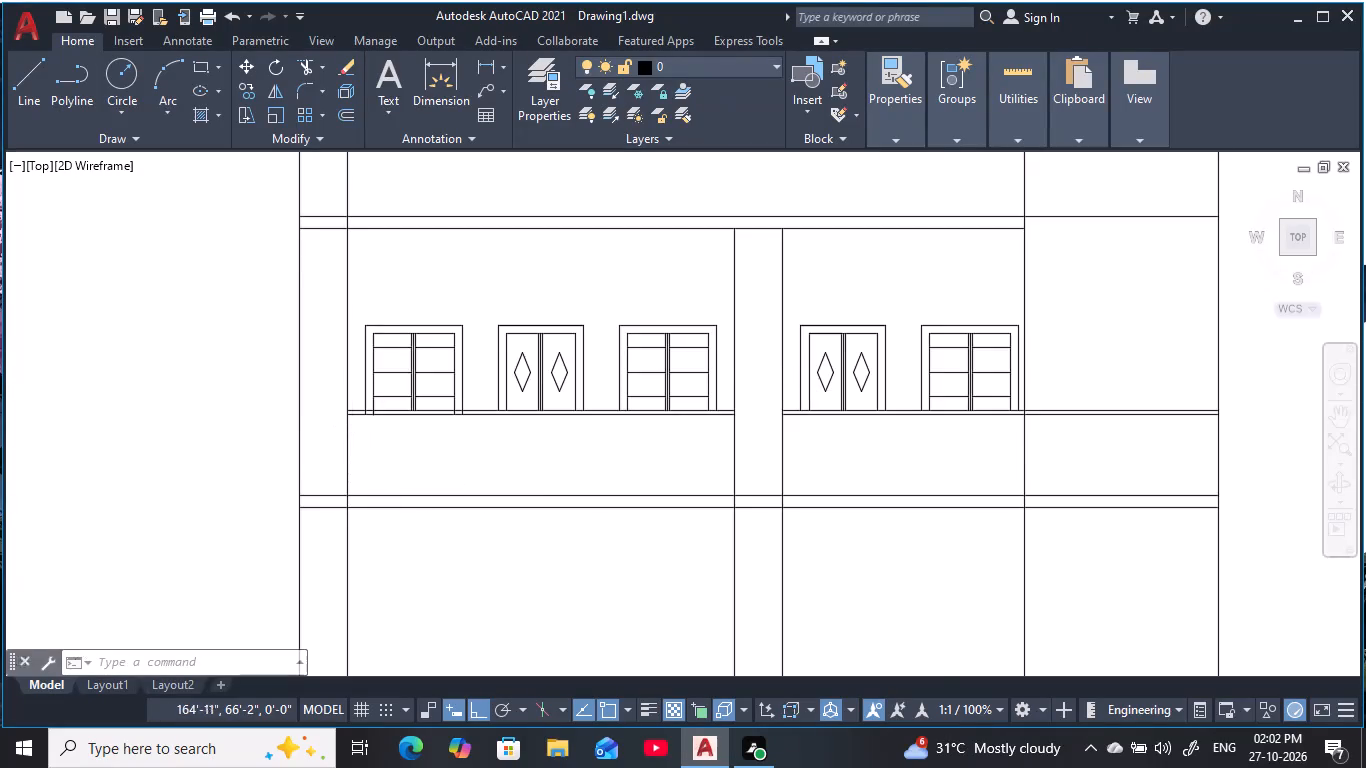
pyautogui.scroll(3, 390, 426)
pyautogui.moveTo(403, 449); pyautogui.dragTo(462, 522, button='middle')
pyautogui.press('Escape')
pyautogui.press('Escape')
pyautogui.press('Escape')
pyautogui.press('t')
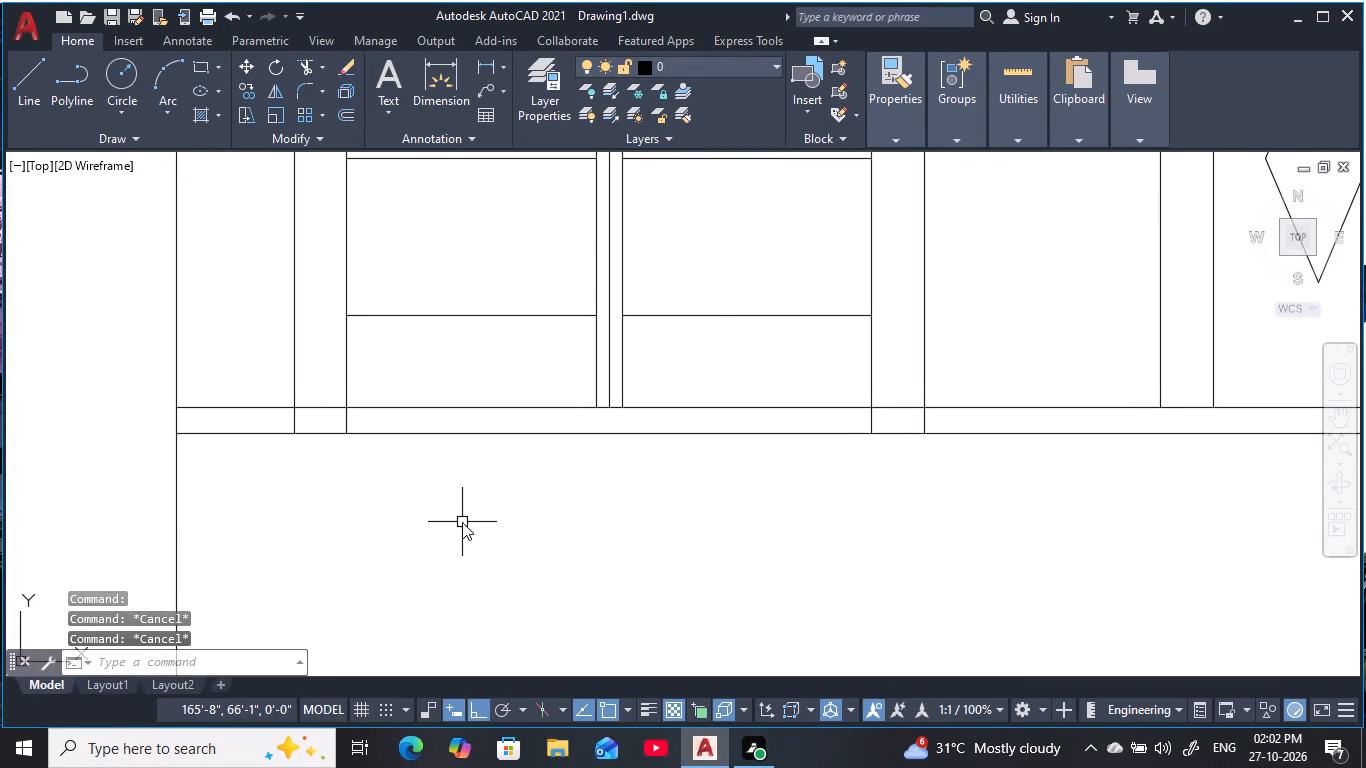
pyautogui.scroll(1, 462, 522)
pyautogui.write('r')
pyautogui.press('space')
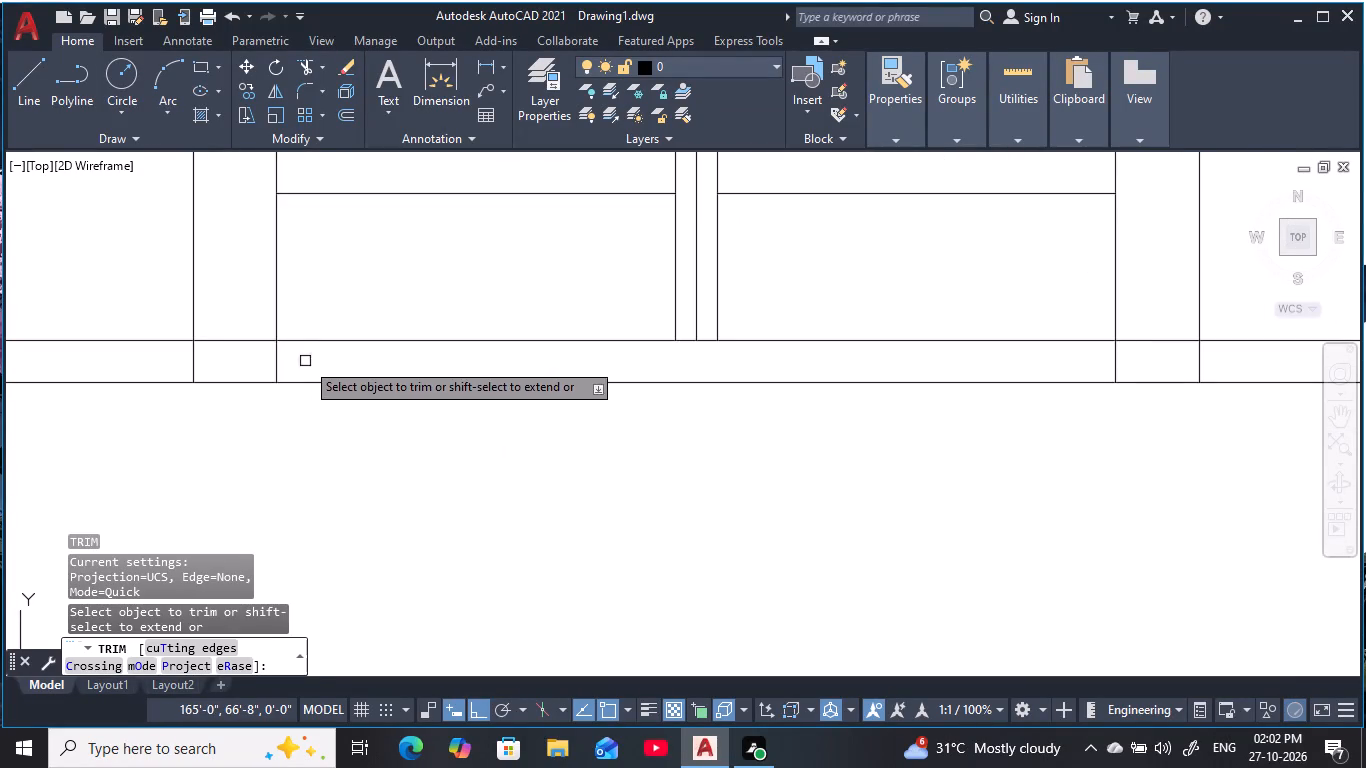
pyautogui.moveTo(306, 361); pyautogui.dragTo(167, 348)
pyautogui.scroll(-2, 476, 436)
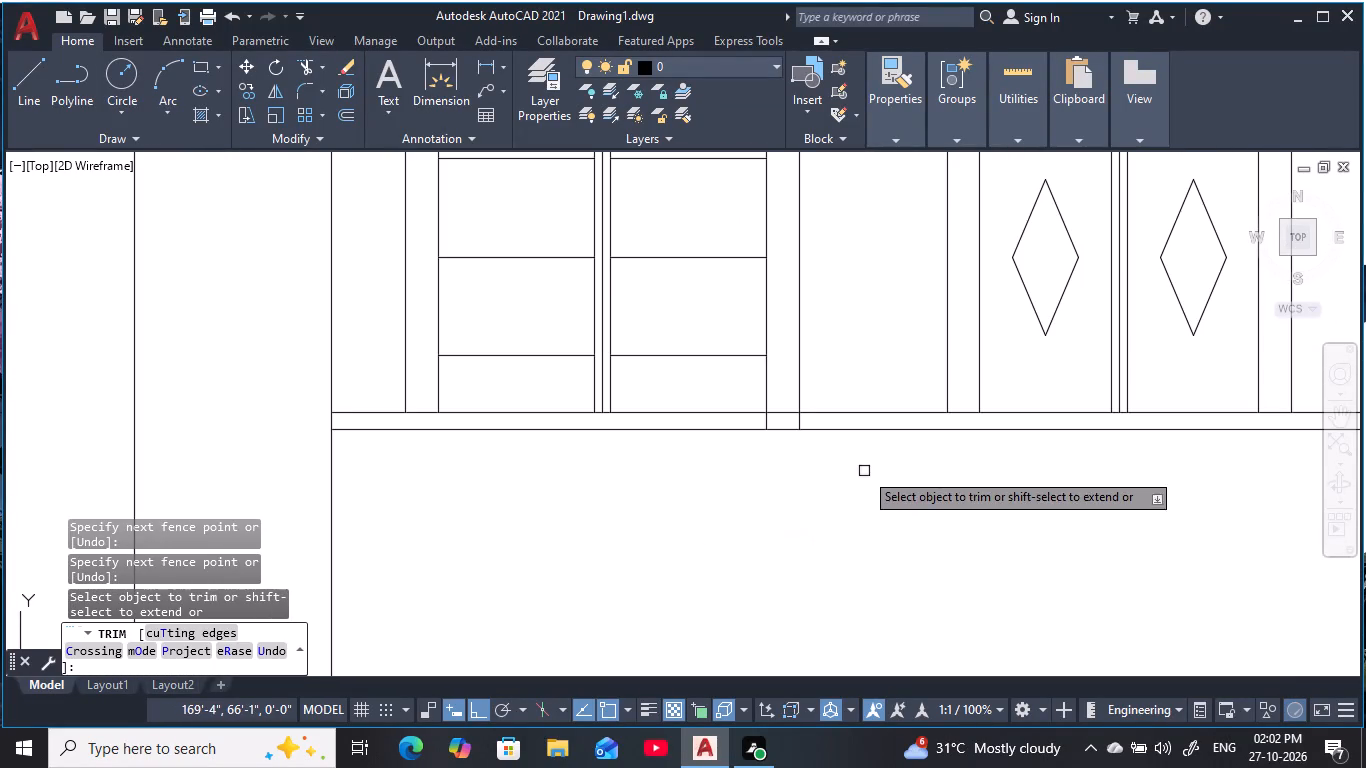
pyautogui.scroll(3, 824, 429)
pyautogui.moveTo(759, 404); pyautogui.dragTo(531, 389)
pyautogui.scroll(-5, 560, 450)
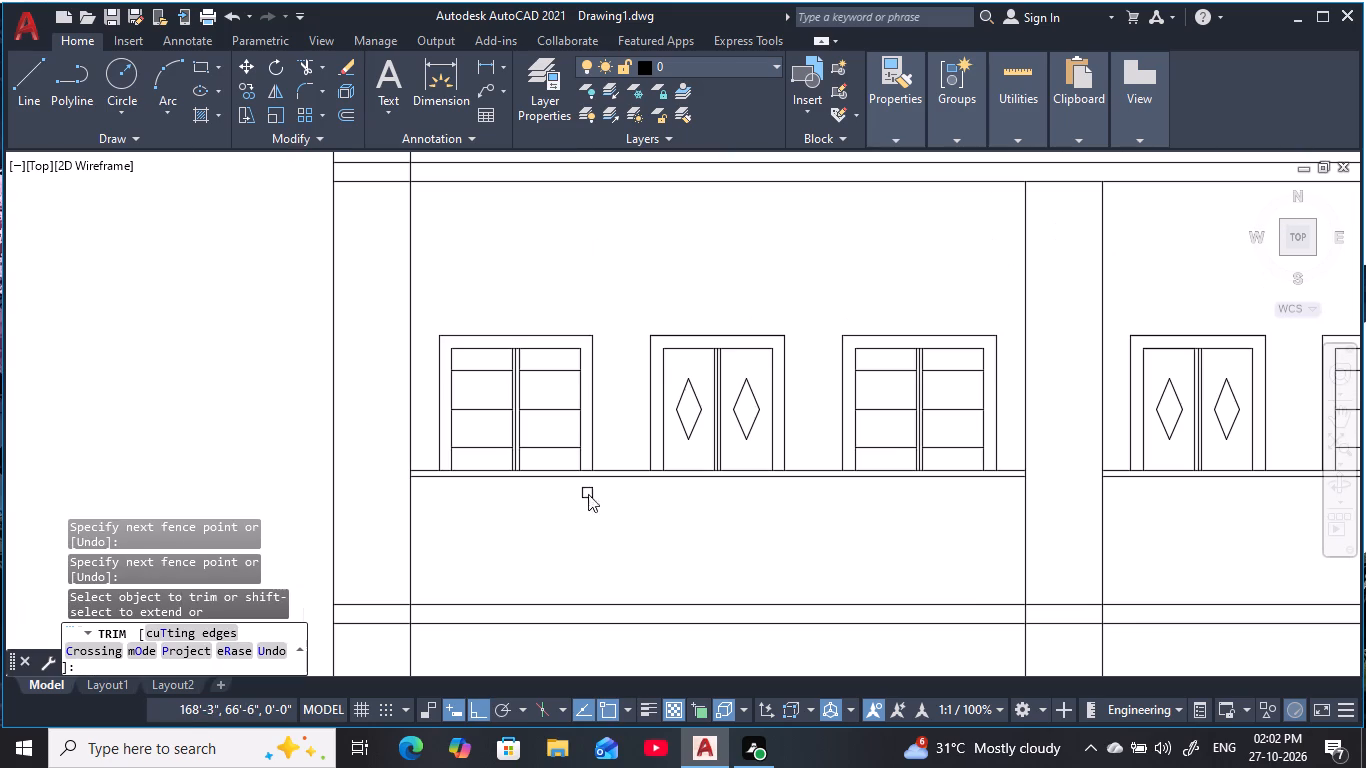
pyautogui.moveTo(675, 565); pyautogui.dragTo(467, 486, button='middle')
pyautogui.scroll(-3, 467, 486)
pyautogui.moveTo(656, 553); pyautogui.dragTo(666, 526, button='middle')
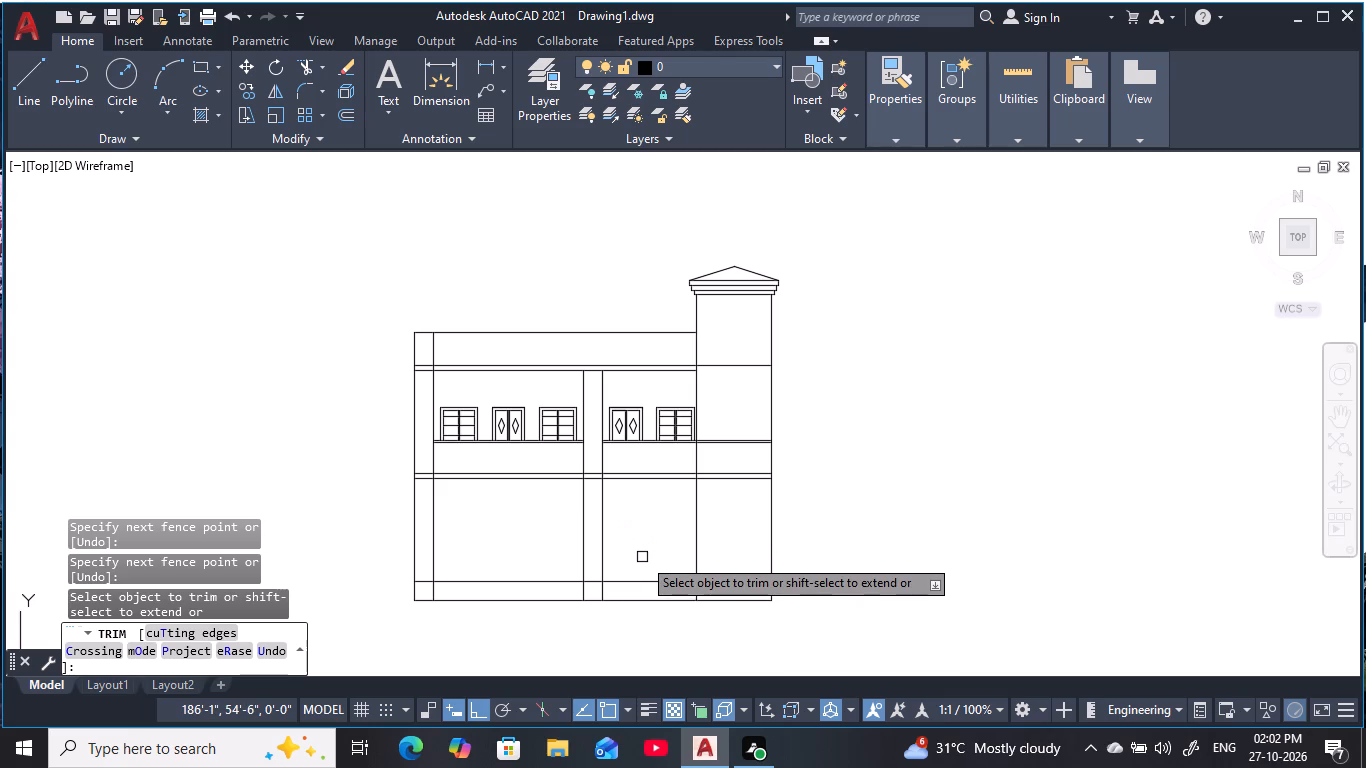
pyautogui.press('Escape')
pyautogui.press('Escape')
pyautogui.press('Escape')
pyautogui.press('Escape')
pyautogui.press('Escape')
pyautogui.press('Escape')
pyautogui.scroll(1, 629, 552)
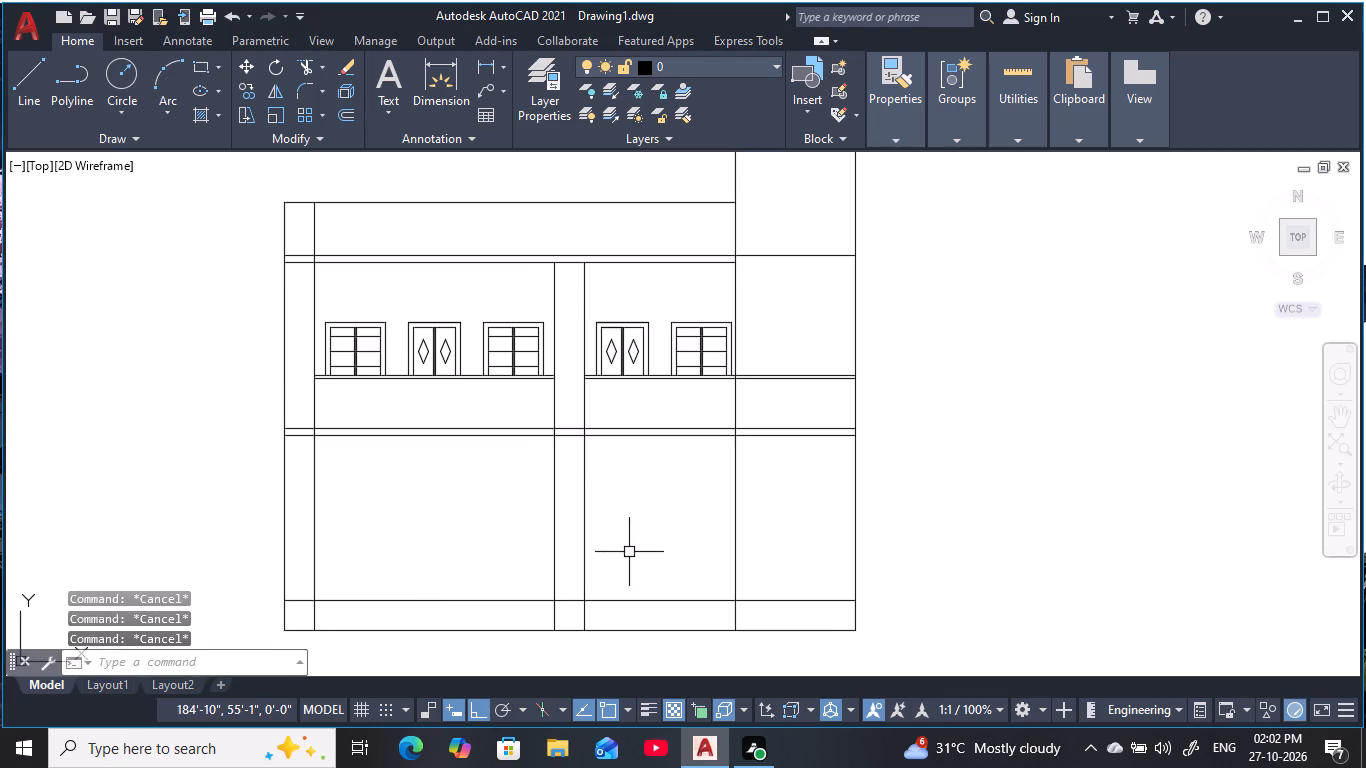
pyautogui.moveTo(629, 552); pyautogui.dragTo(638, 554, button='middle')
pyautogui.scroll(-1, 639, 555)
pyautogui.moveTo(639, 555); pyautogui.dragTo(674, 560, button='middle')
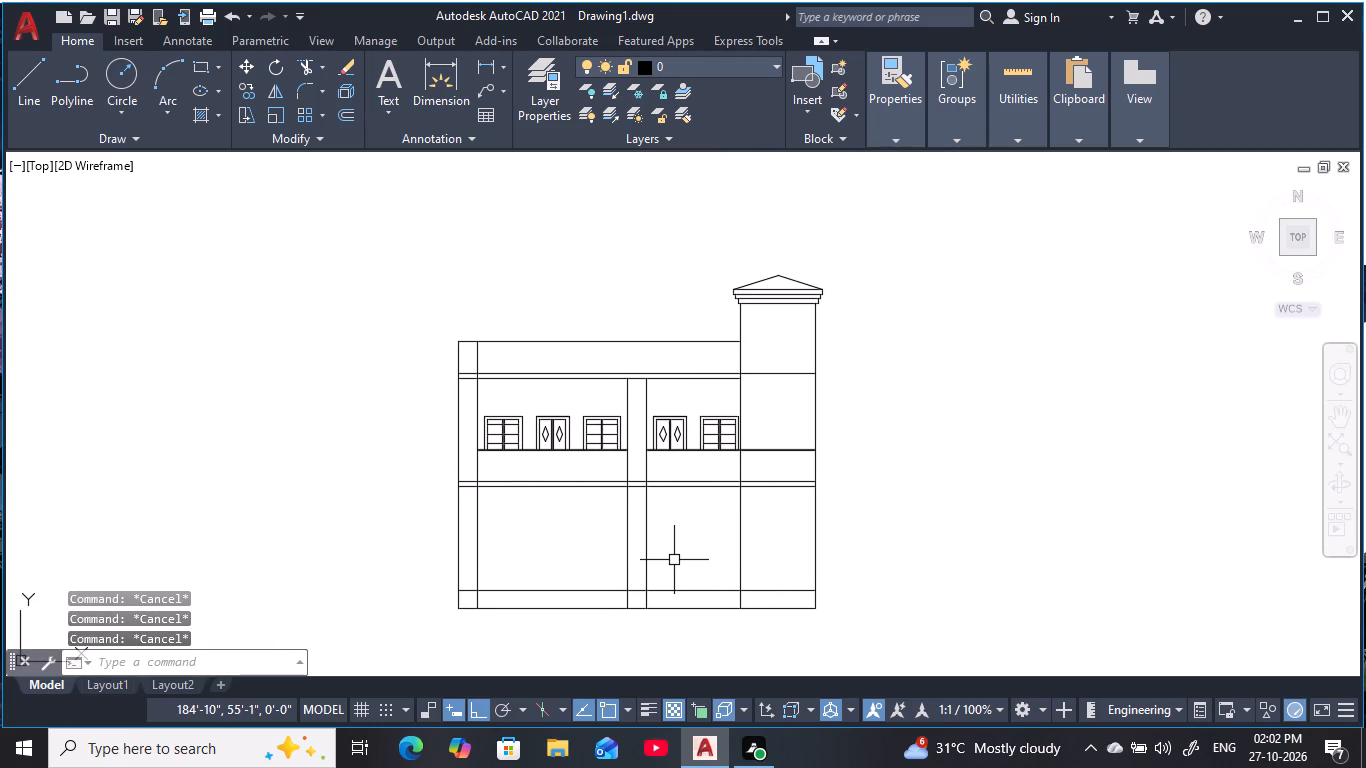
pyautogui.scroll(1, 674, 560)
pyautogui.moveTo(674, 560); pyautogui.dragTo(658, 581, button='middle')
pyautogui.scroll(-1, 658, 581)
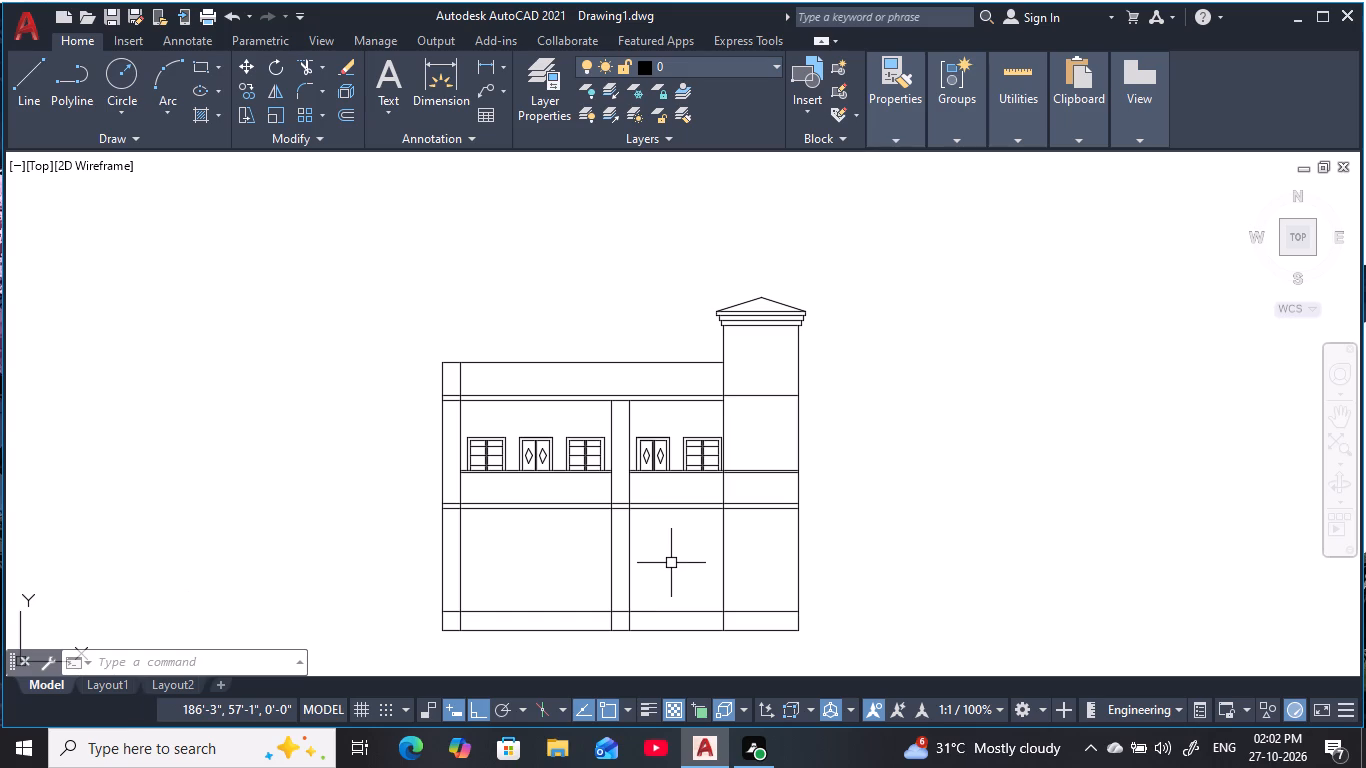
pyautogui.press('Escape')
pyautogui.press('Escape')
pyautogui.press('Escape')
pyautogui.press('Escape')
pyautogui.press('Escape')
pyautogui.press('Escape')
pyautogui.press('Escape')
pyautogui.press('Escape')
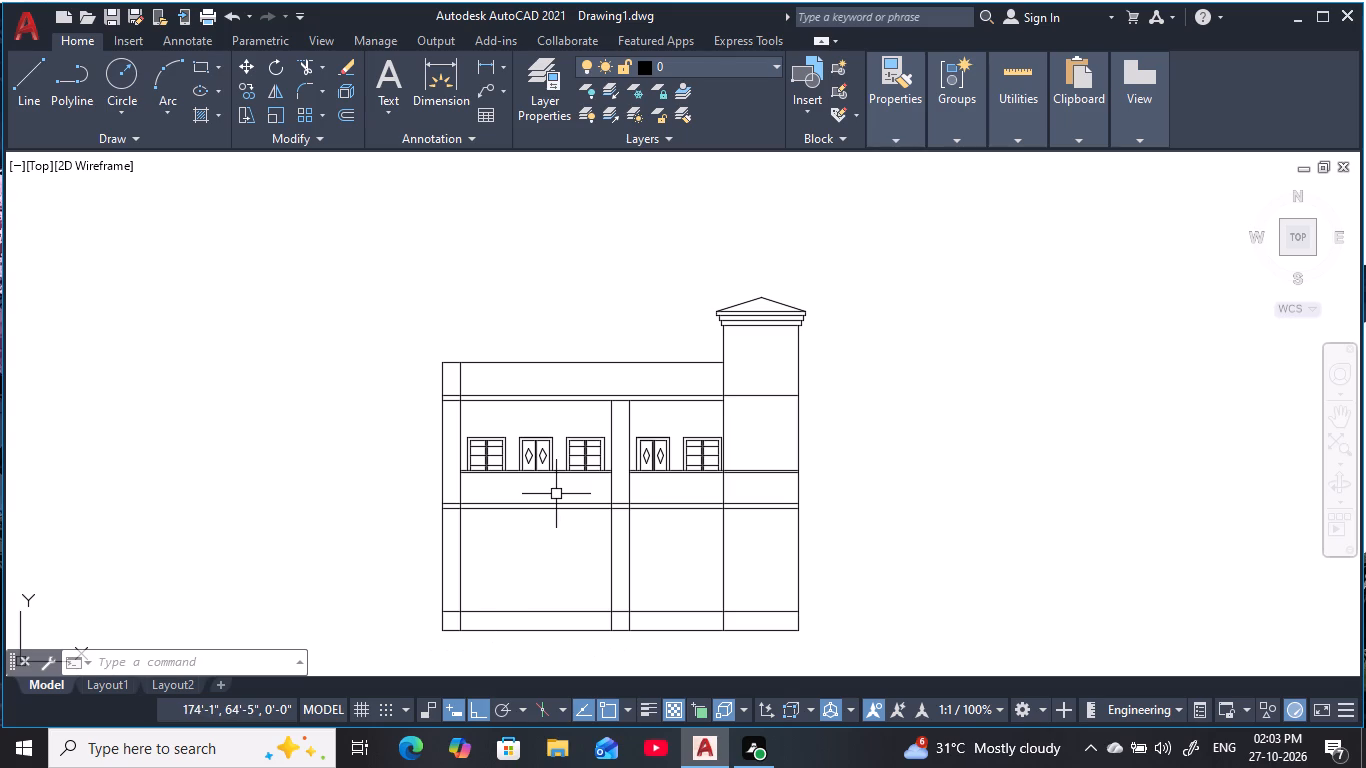
# Draw a vertical line along the left column's inner edge, from the sill band's underside below the first opening to the floor band's top line.
pyautogui.scroll(2, 472, 490)
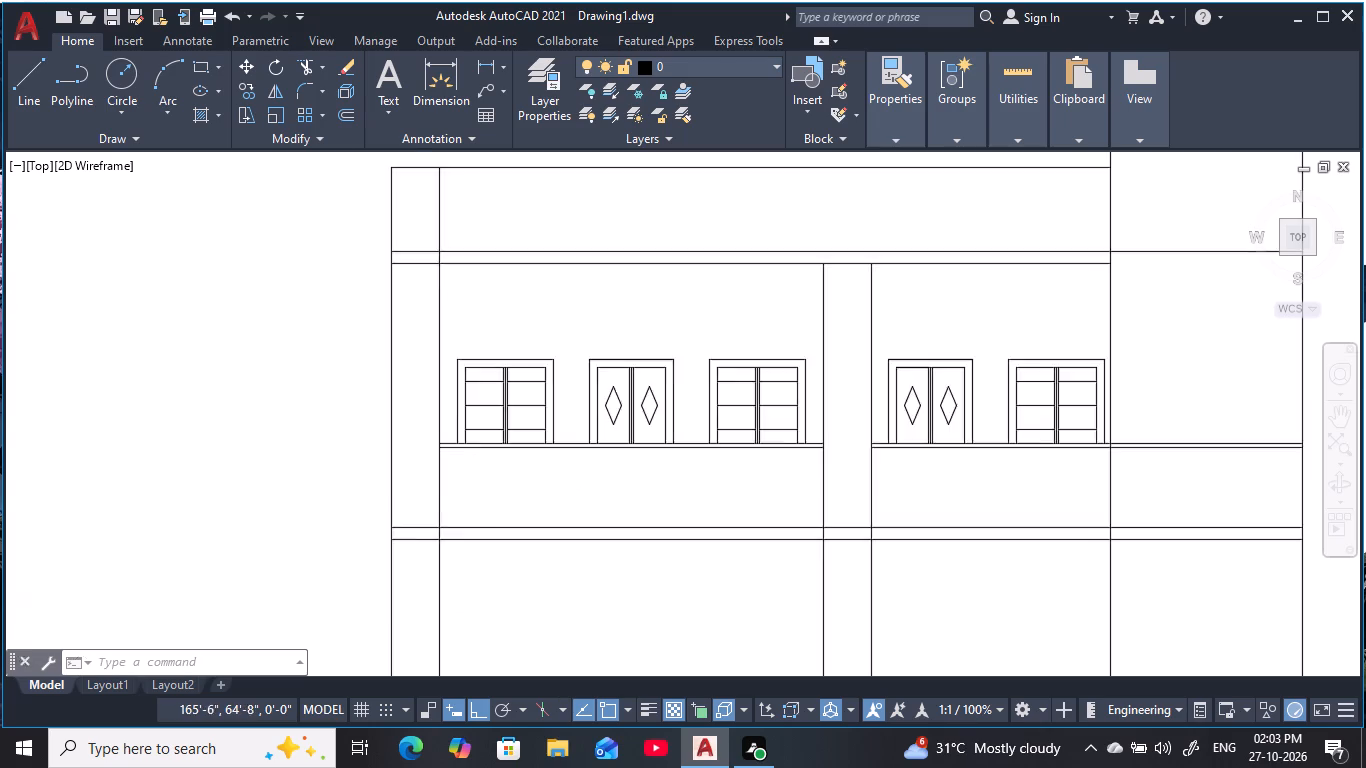
pyautogui.scroll(1, 481, 498)
pyautogui.moveTo(481, 498); pyautogui.dragTo(523, 553, button='middle')
pyautogui.press('Escape')
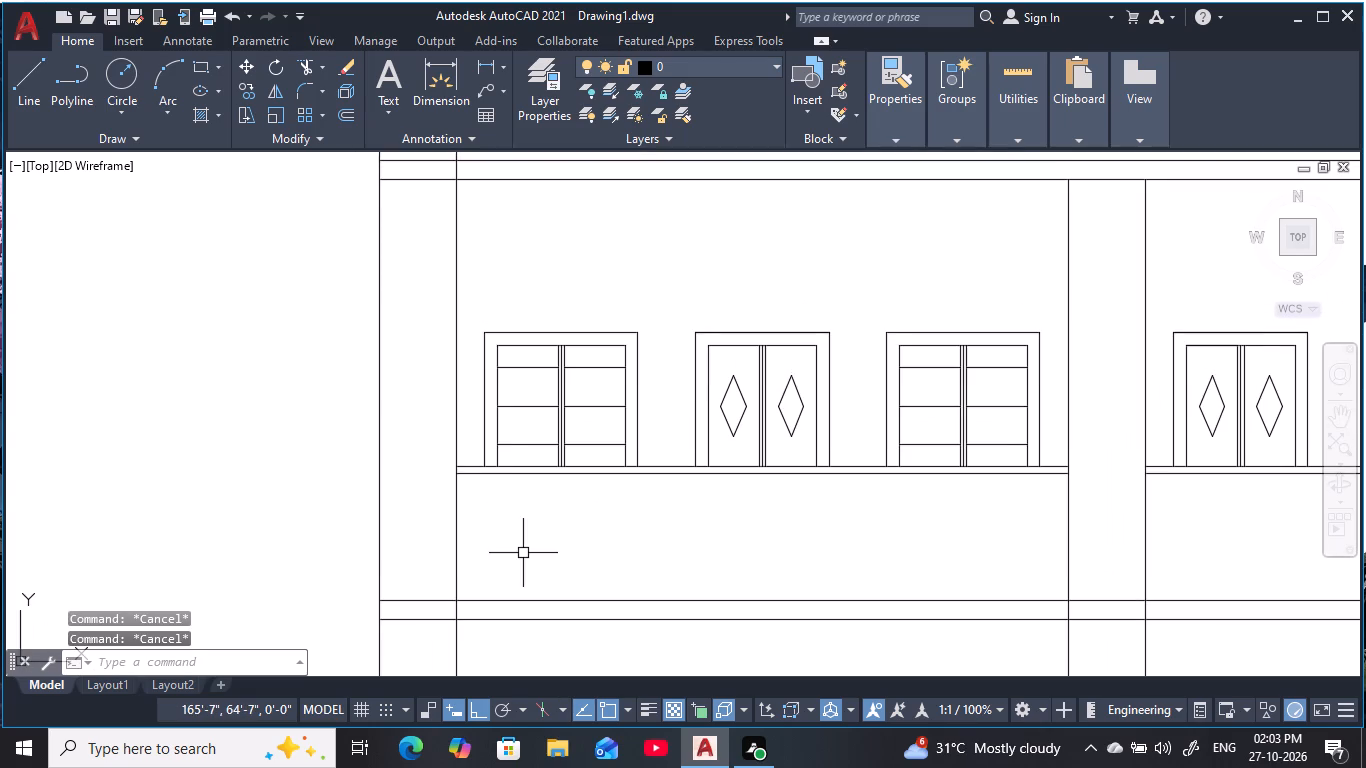
pyautogui.press('Escape')
pyautogui.press('Escape')
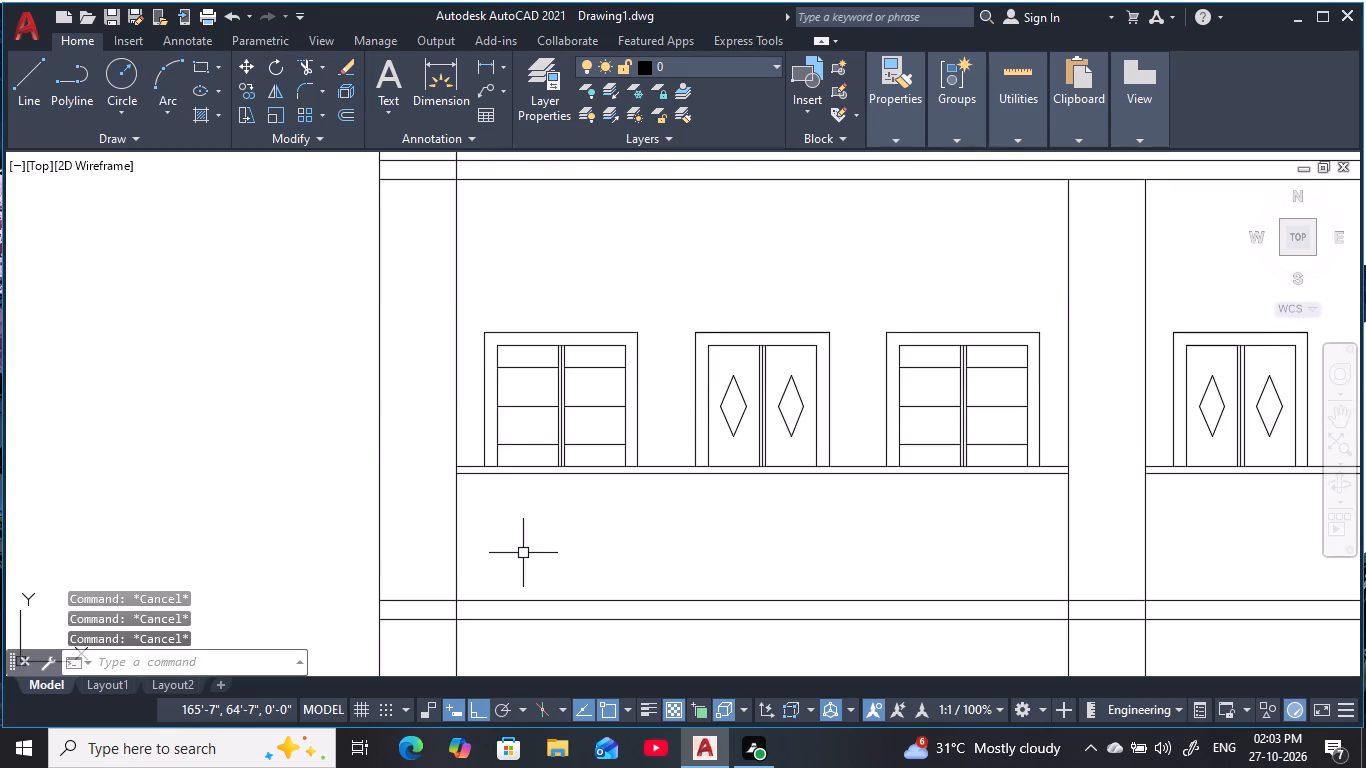
pyautogui.moveTo(499, 561); pyautogui.dragTo(464, 518, button='middle')
pyautogui.press('Escape')
pyautogui.press('l')
pyautogui.press('space')
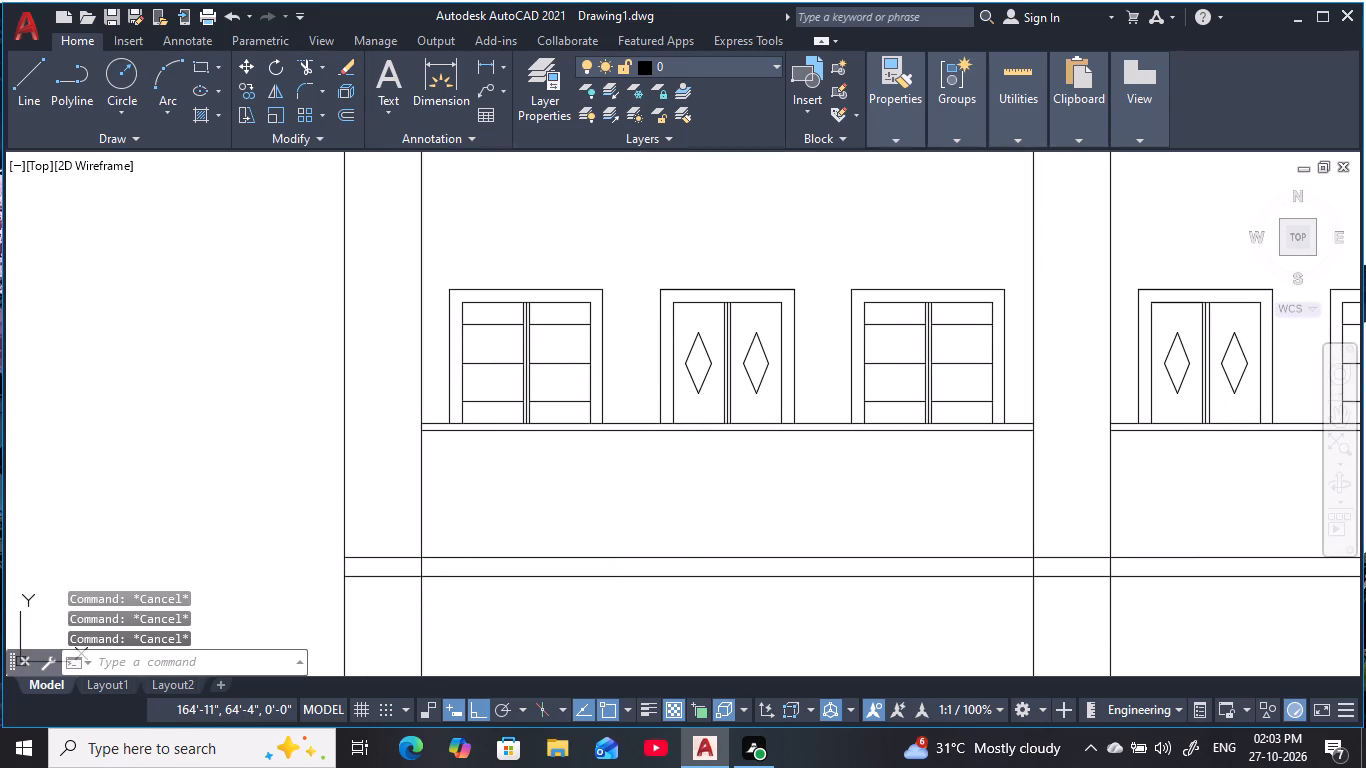
pyautogui.click(425, 436)
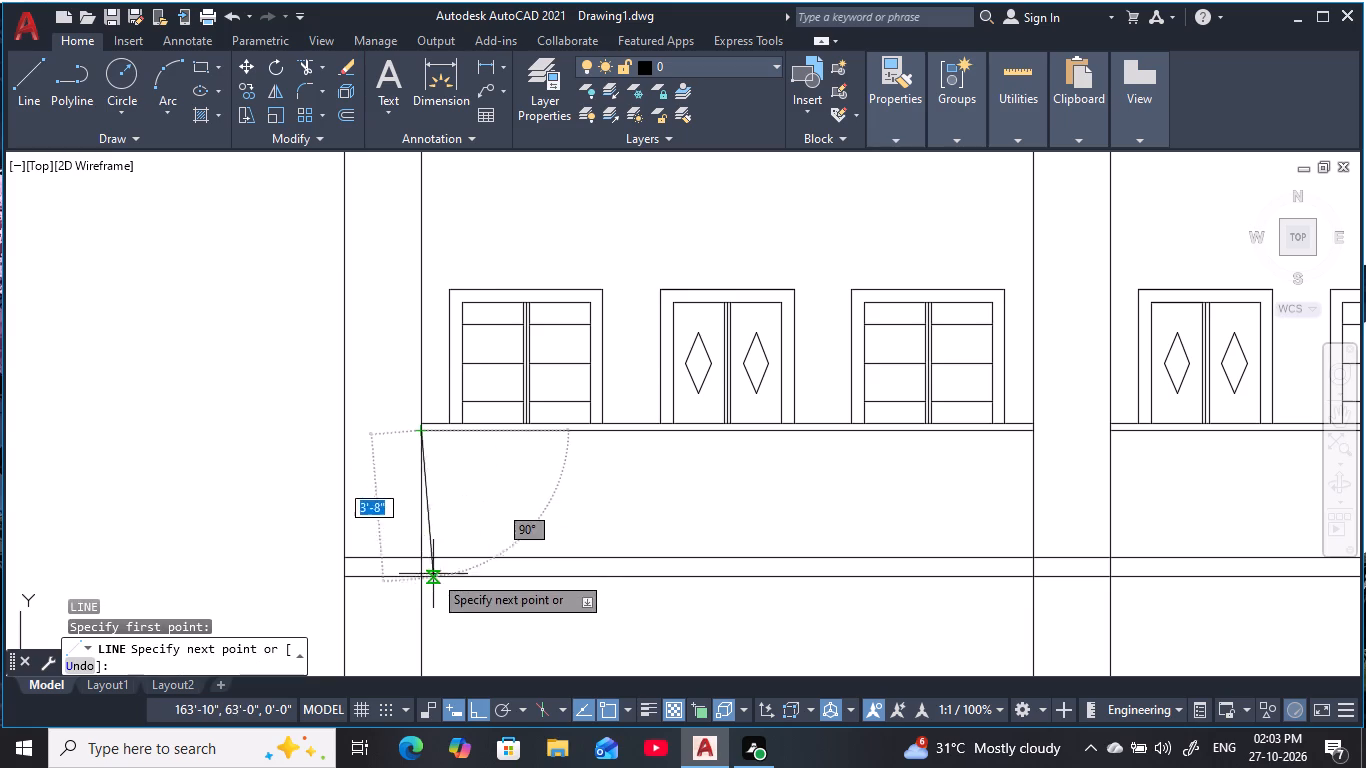
pyautogui.click(425, 554)
pyautogui.press('Escape')
pyautogui.press('Escape')
pyautogui.press('Escape')
pyautogui.moveTo(500, 530); pyautogui.dragTo(476, 531, button='middle')
pyautogui.press('Escape')
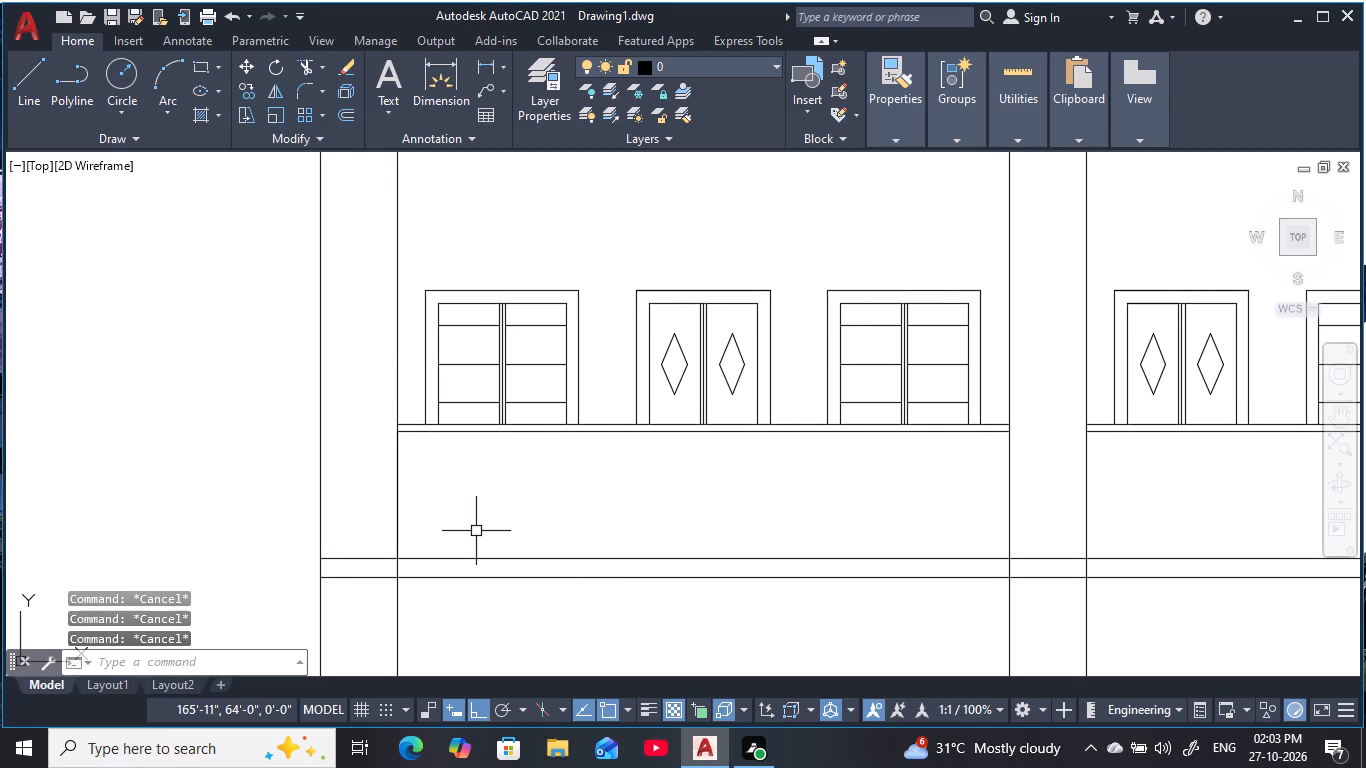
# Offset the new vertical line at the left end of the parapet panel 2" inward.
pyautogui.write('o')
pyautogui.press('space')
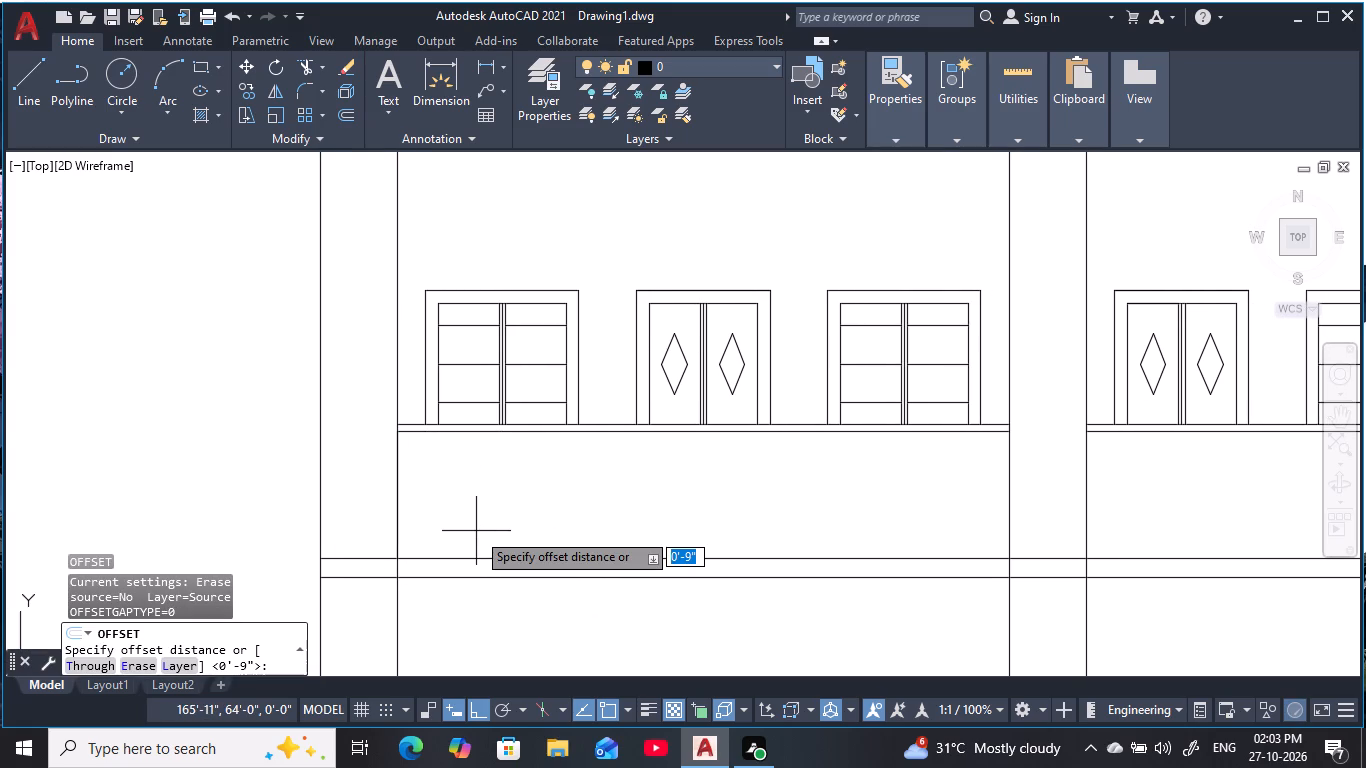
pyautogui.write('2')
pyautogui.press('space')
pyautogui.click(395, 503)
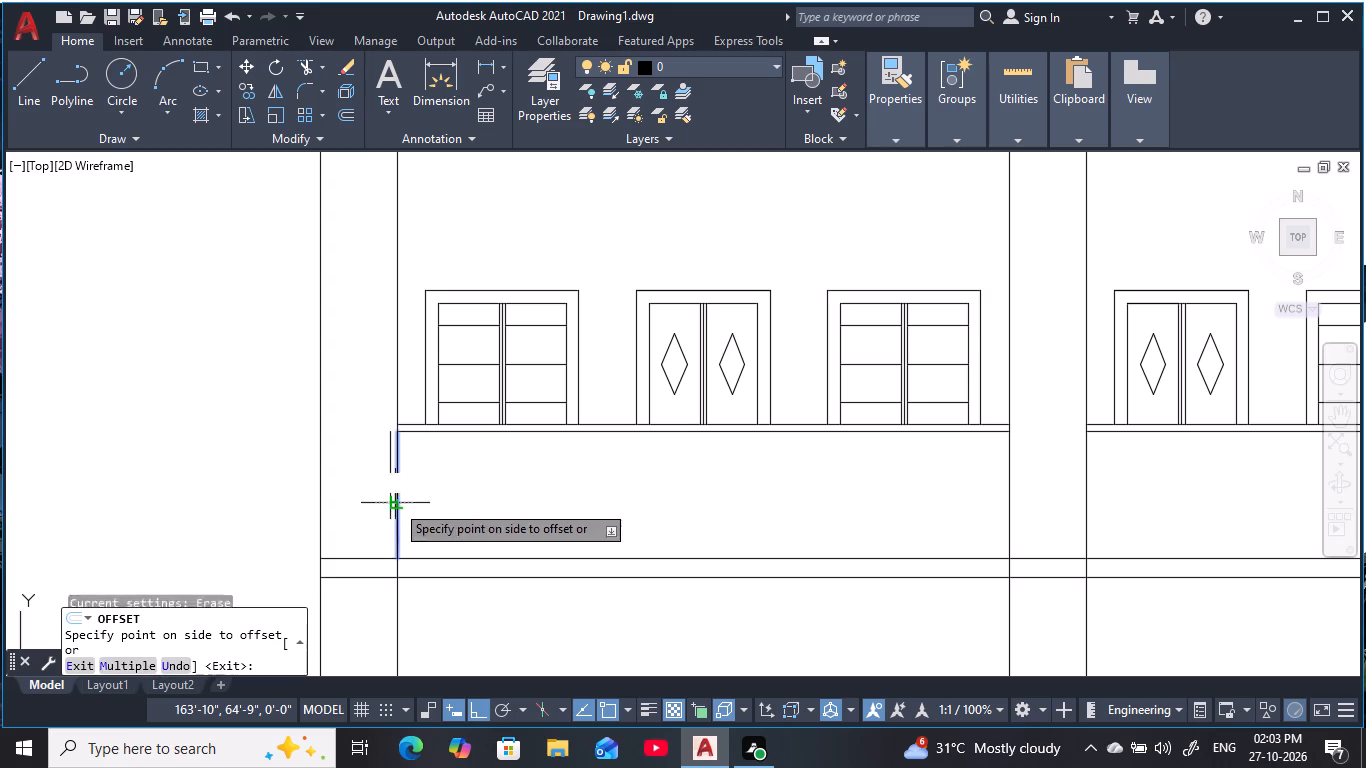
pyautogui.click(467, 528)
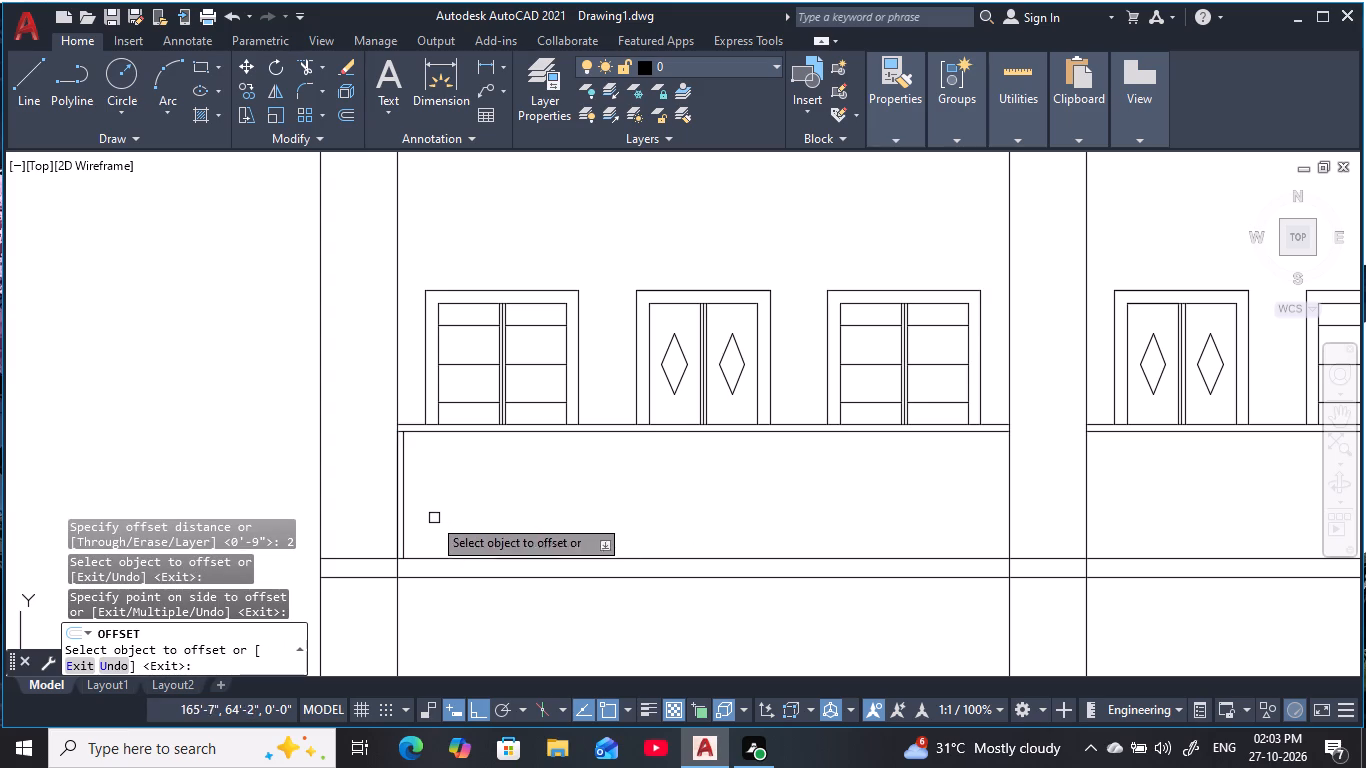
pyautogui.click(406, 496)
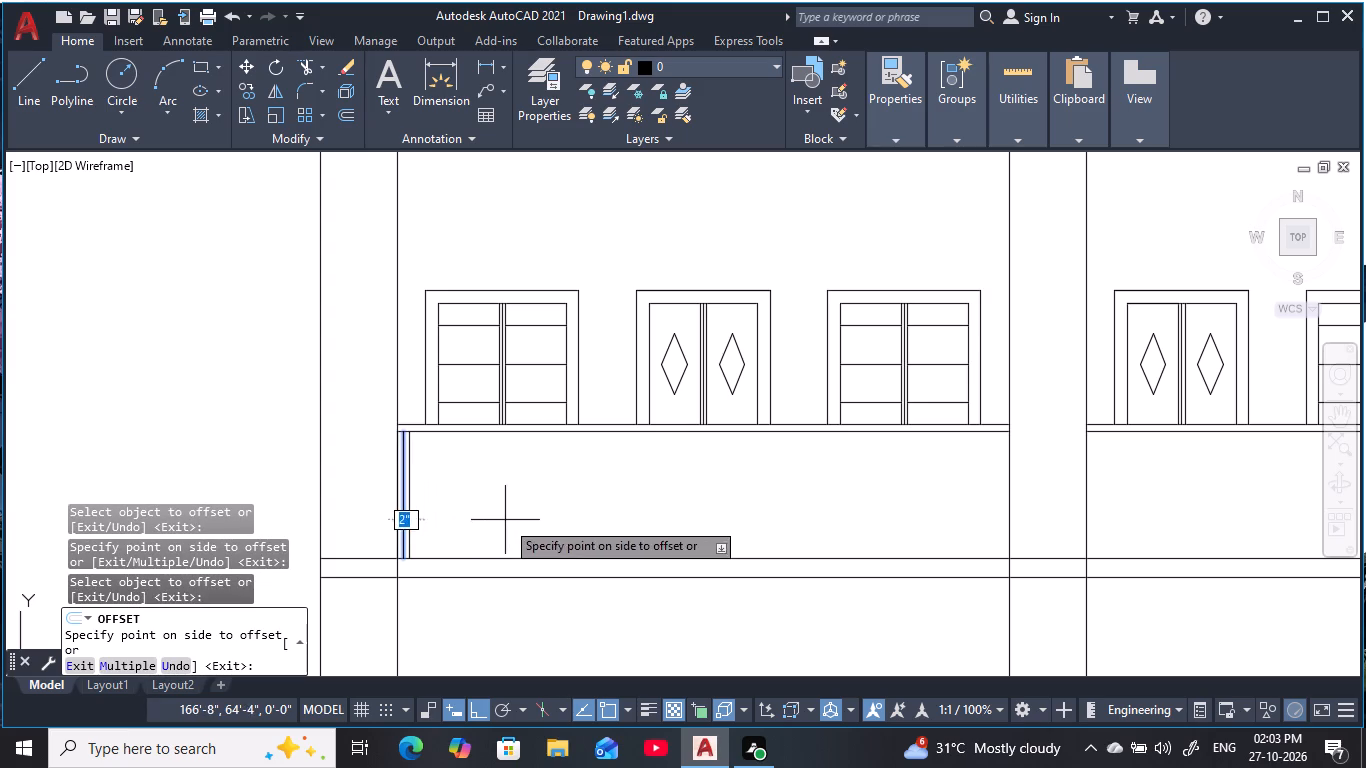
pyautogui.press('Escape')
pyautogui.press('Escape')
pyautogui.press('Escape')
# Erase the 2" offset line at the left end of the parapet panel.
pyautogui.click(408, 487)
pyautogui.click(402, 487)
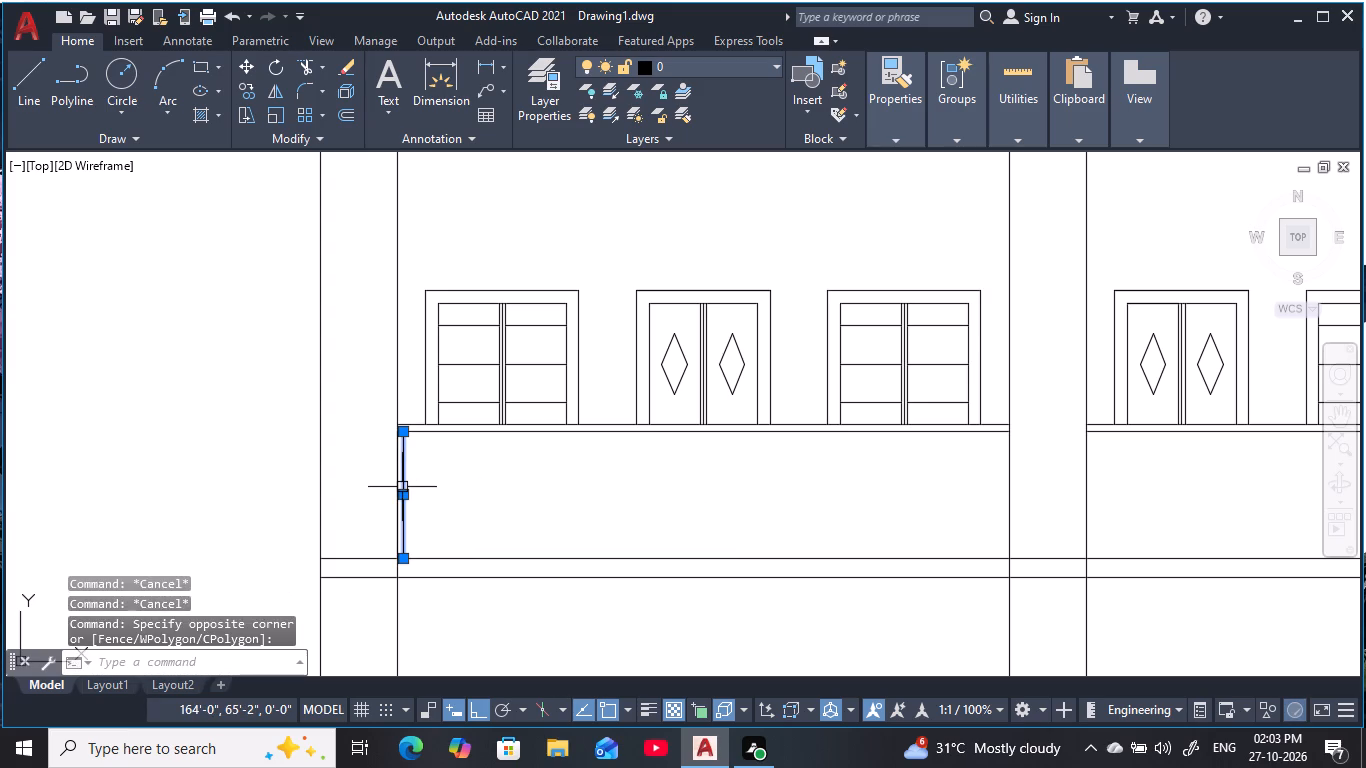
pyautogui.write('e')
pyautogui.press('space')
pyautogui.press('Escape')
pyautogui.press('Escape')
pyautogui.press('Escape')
# Offset the left end line of the parapet panel 4" inward.
pyautogui.press('o')
pyautogui.press('space')
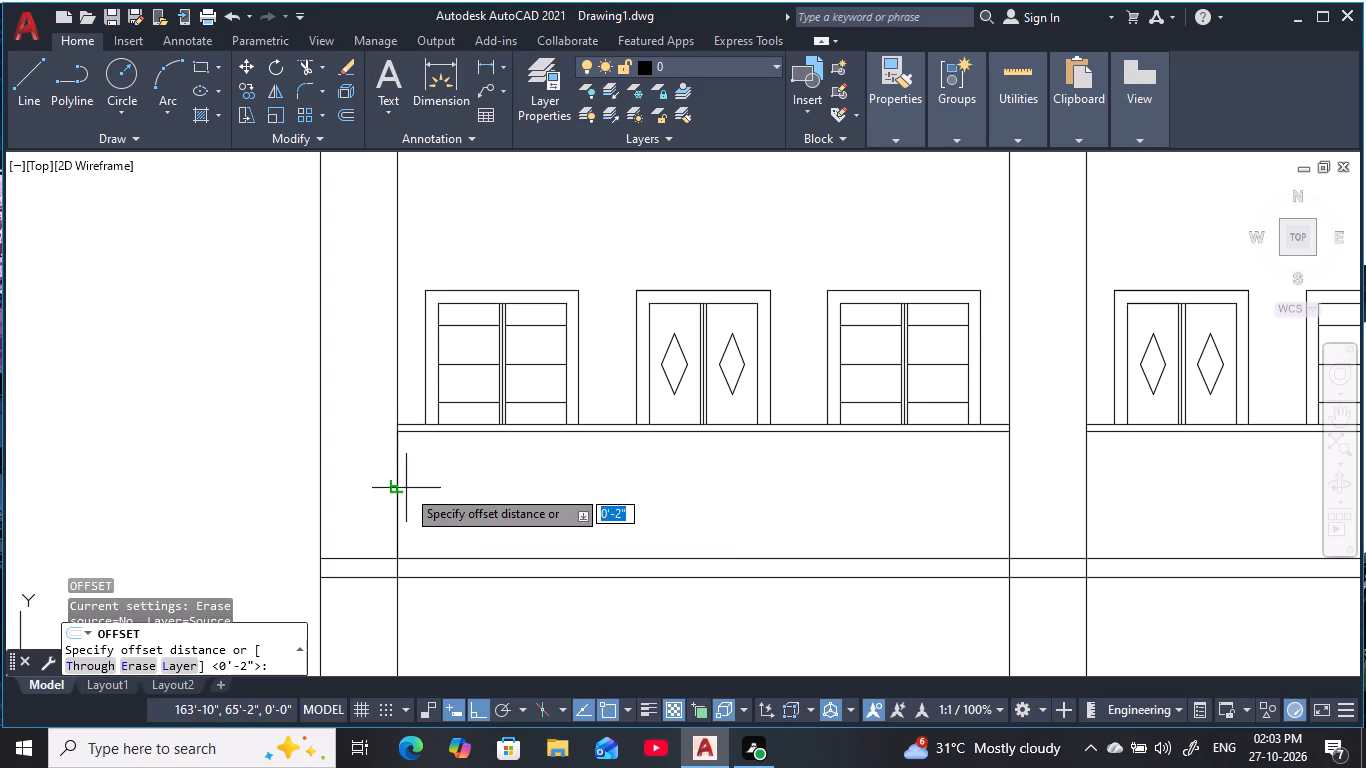
pyautogui.write('4')
pyautogui.press('space')
pyautogui.click(399, 494)
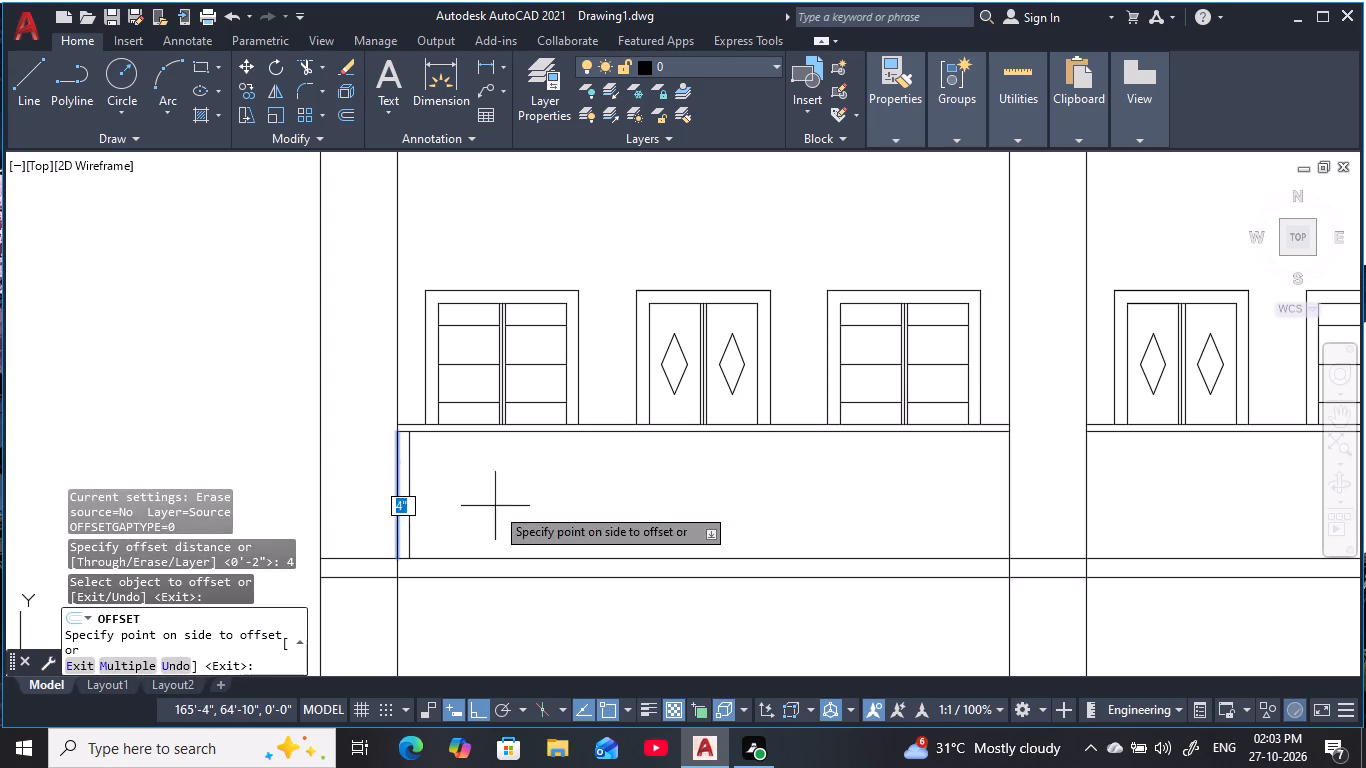
pyautogui.click(542, 517)
pyautogui.press('Escape')
pyautogui.press('Escape')
pyautogui.press('Escape')
pyautogui.press('Escape')
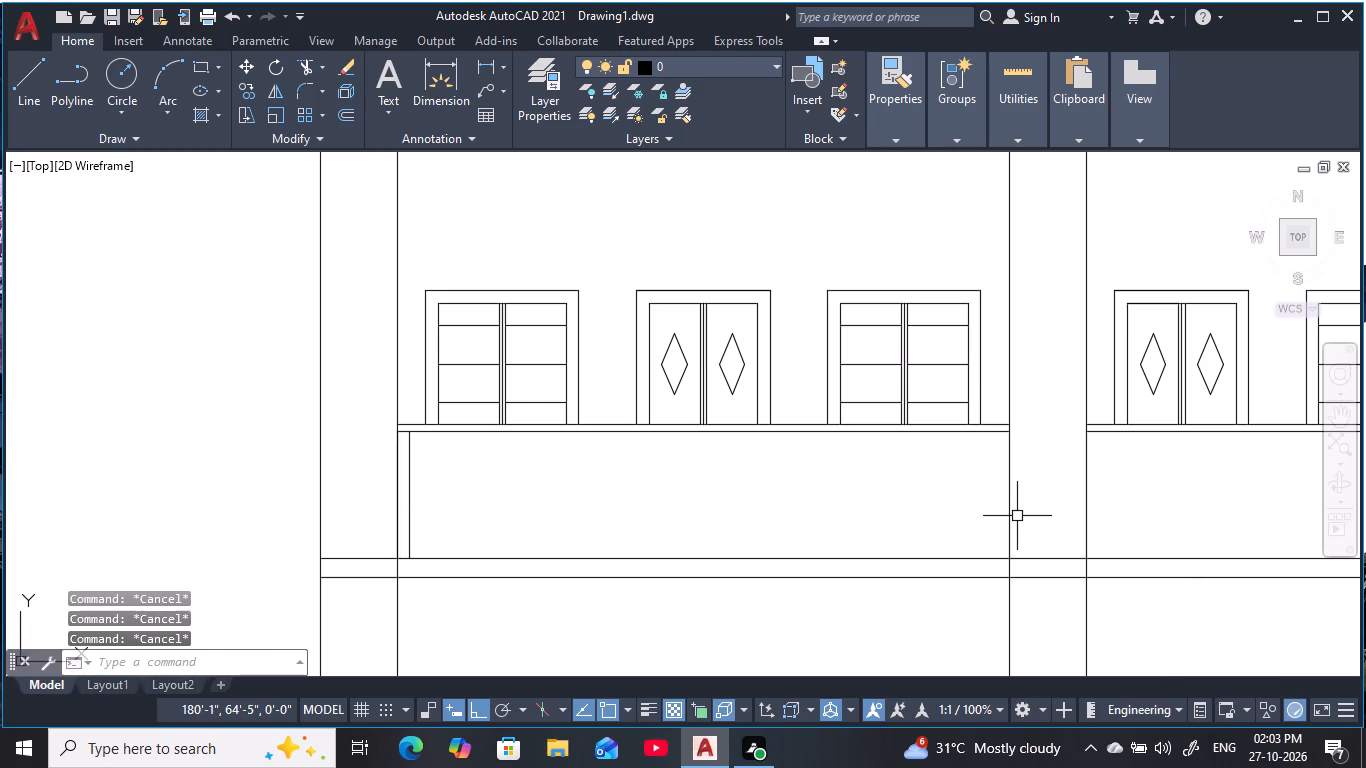
# Draw a 3'-4" vertical line at the parapet panel's right end, along the middle column's left edge from sill underside to floor band.
pyautogui.write('l')
pyautogui.press('space')
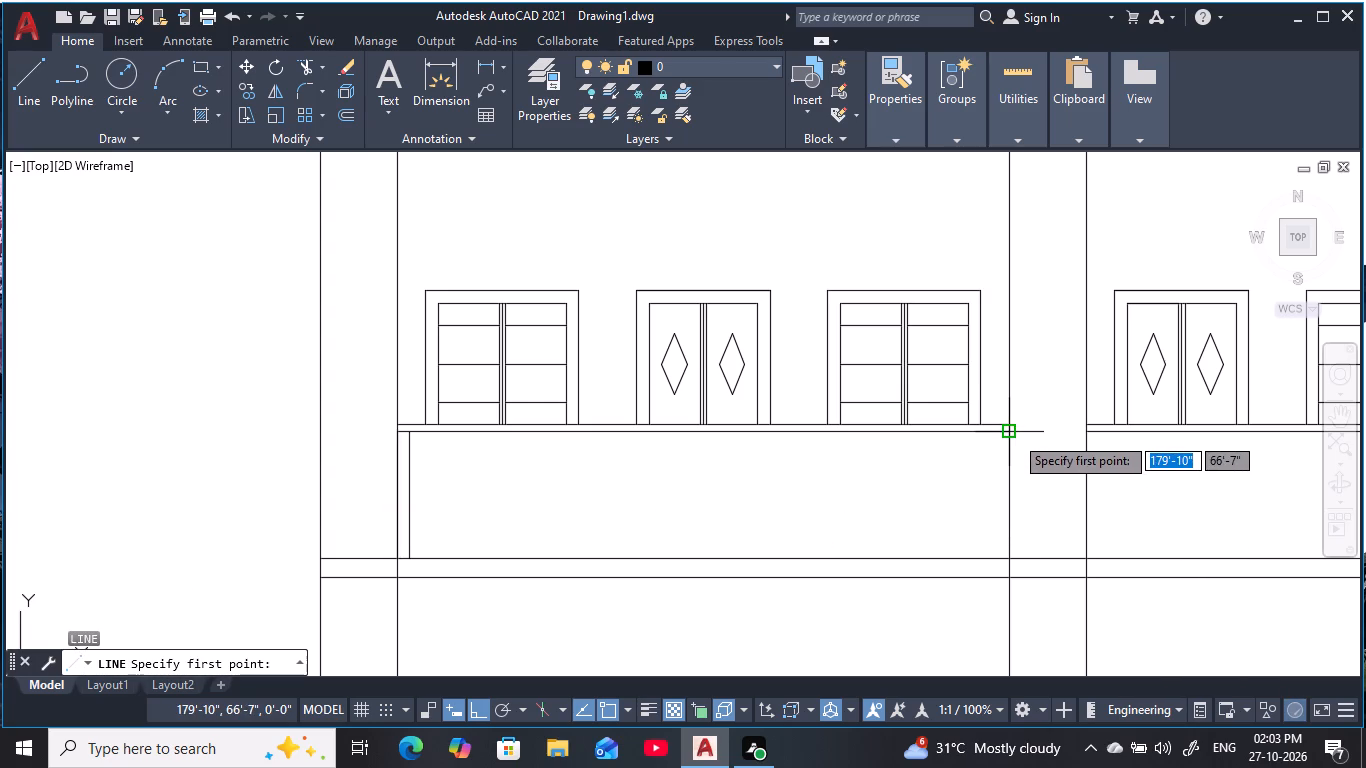
pyautogui.click(1010, 435)
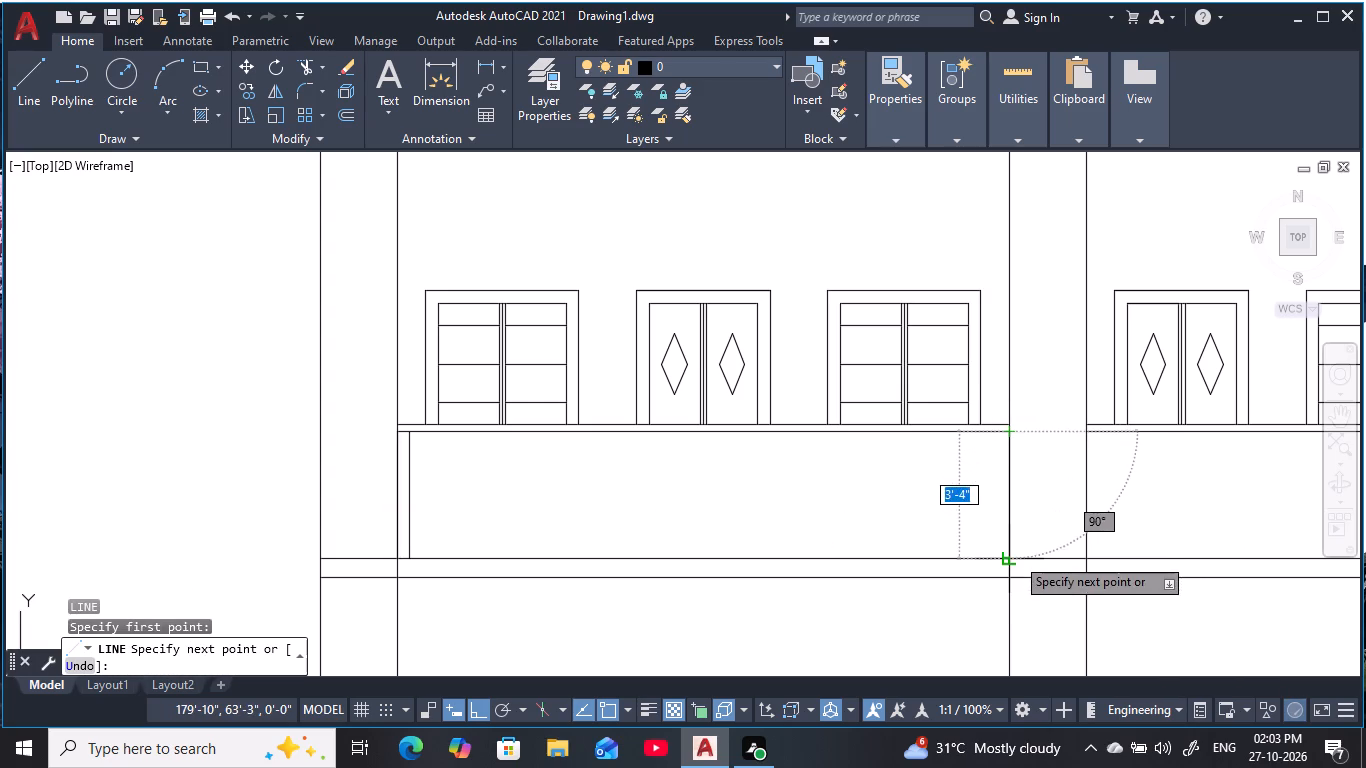
pyautogui.click(1014, 558)
pyautogui.press('Escape')
pyautogui.press('Escape')
pyautogui.press('Escape')
# Offset the right end line of the parapet panel 4" inward, toward the left column.
pyautogui.write('o 4')
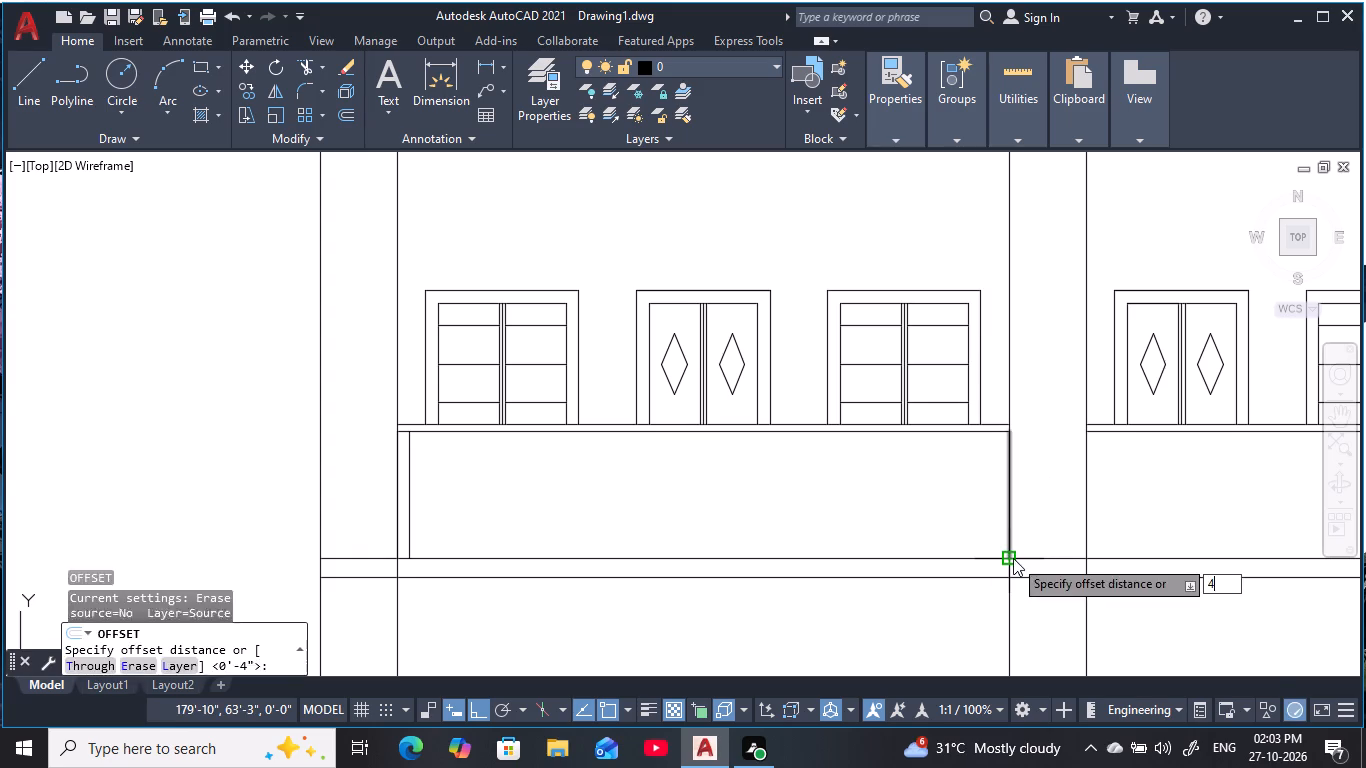
pyautogui.press('space')
pyautogui.click(1011, 544)
pyautogui.click(827, 539)
pyautogui.press('Escape')
pyautogui.press('Escape')
pyautogui.press('Escape')
pyautogui.press('Escape')
pyautogui.press('Escape')
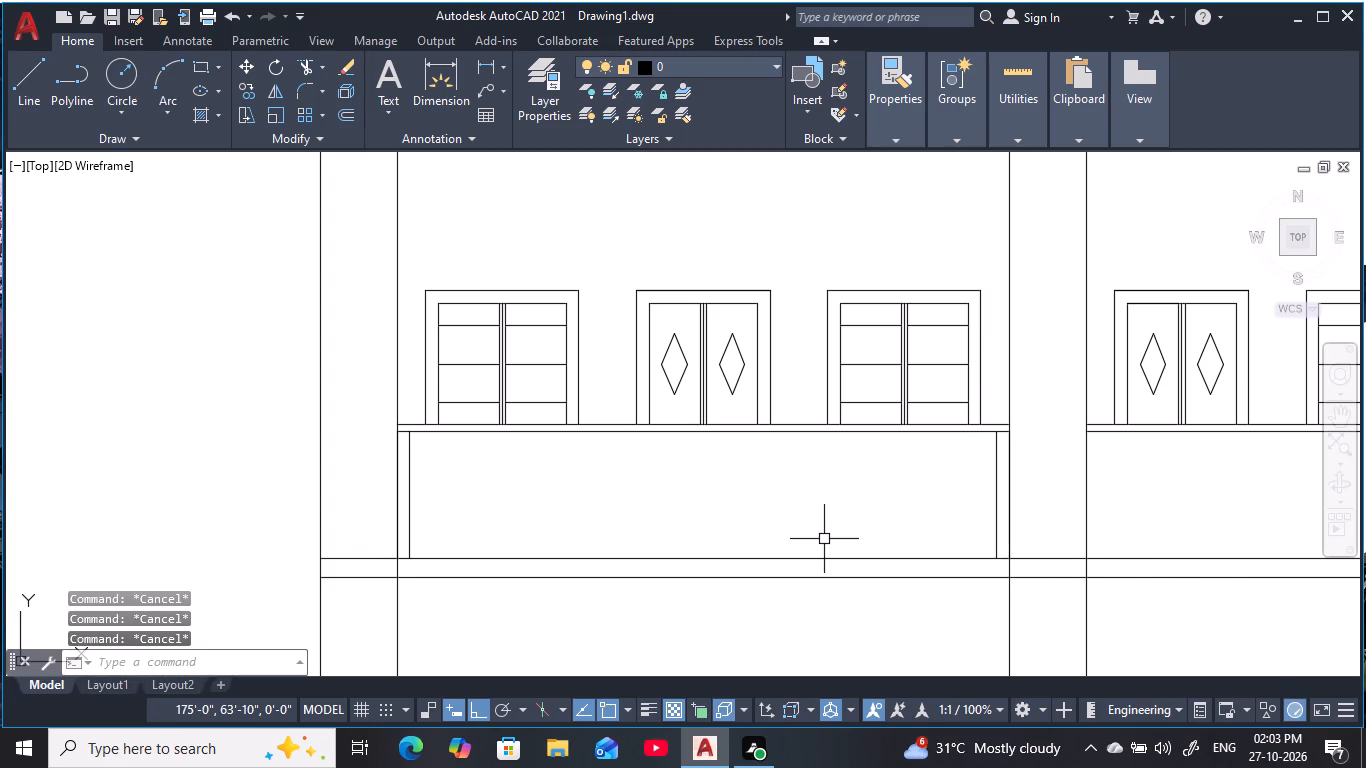
pyautogui.press('Escape')
pyautogui.press('Escape')
pyautogui.press('o')
pyautogui.press('Escape')
pyautogui.press('Escape')
pyautogui.press('Escape')
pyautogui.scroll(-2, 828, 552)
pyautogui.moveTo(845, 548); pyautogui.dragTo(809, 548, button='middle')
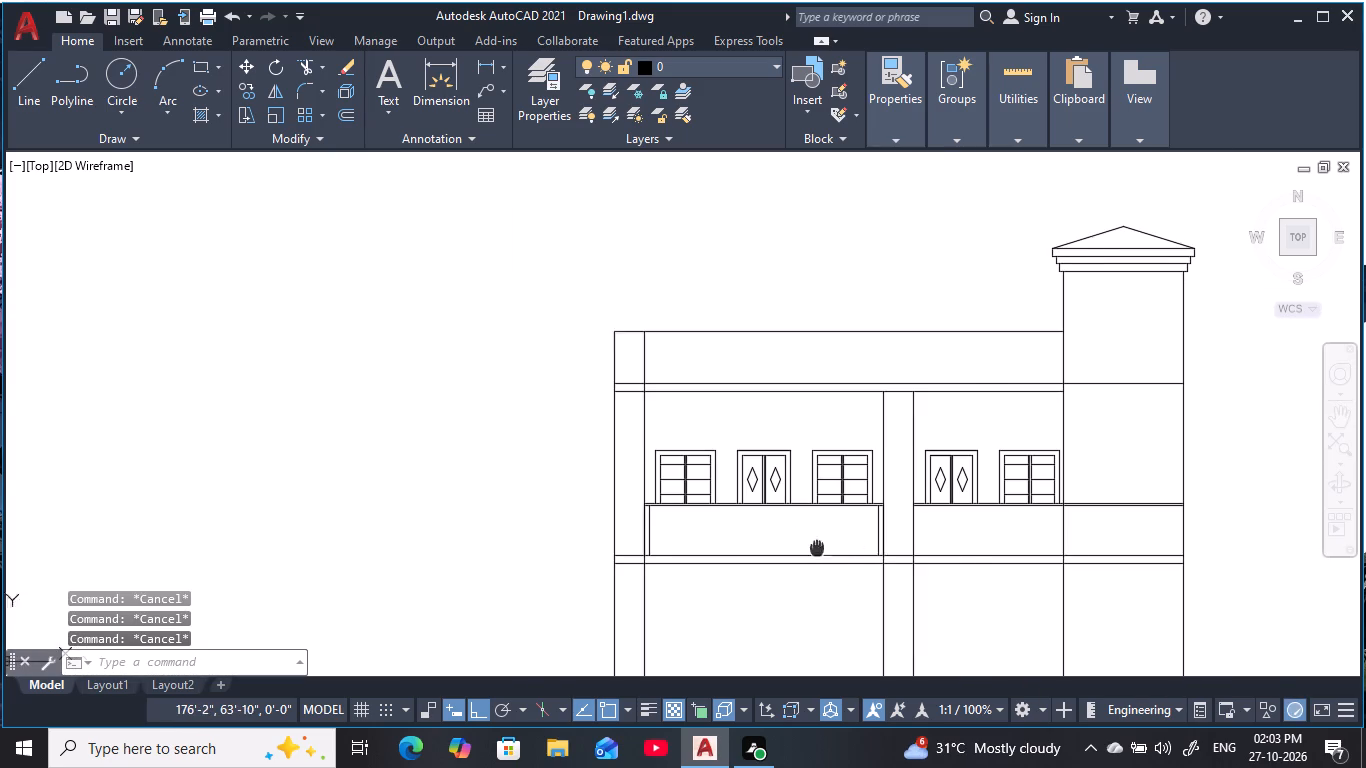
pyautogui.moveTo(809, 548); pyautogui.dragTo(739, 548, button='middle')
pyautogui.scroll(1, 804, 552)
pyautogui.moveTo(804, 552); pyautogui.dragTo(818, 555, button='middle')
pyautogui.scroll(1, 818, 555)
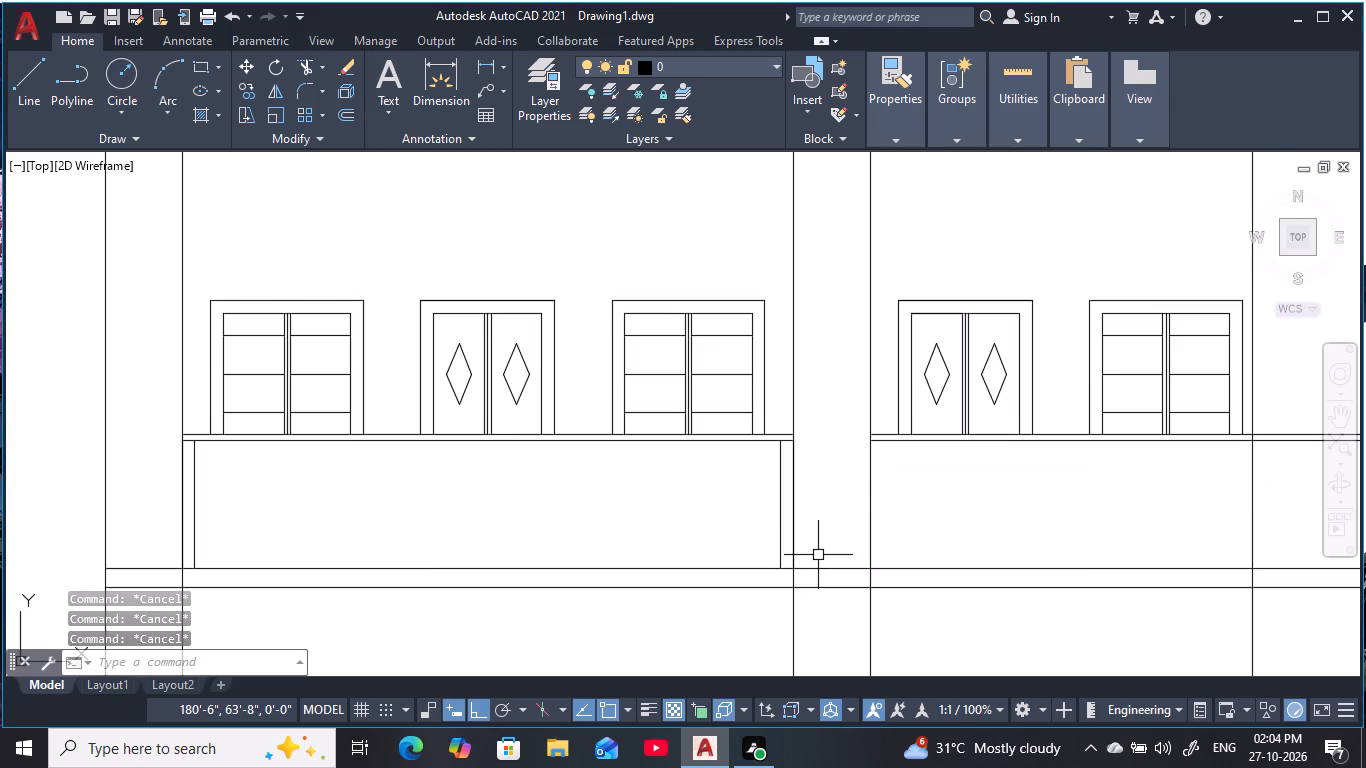
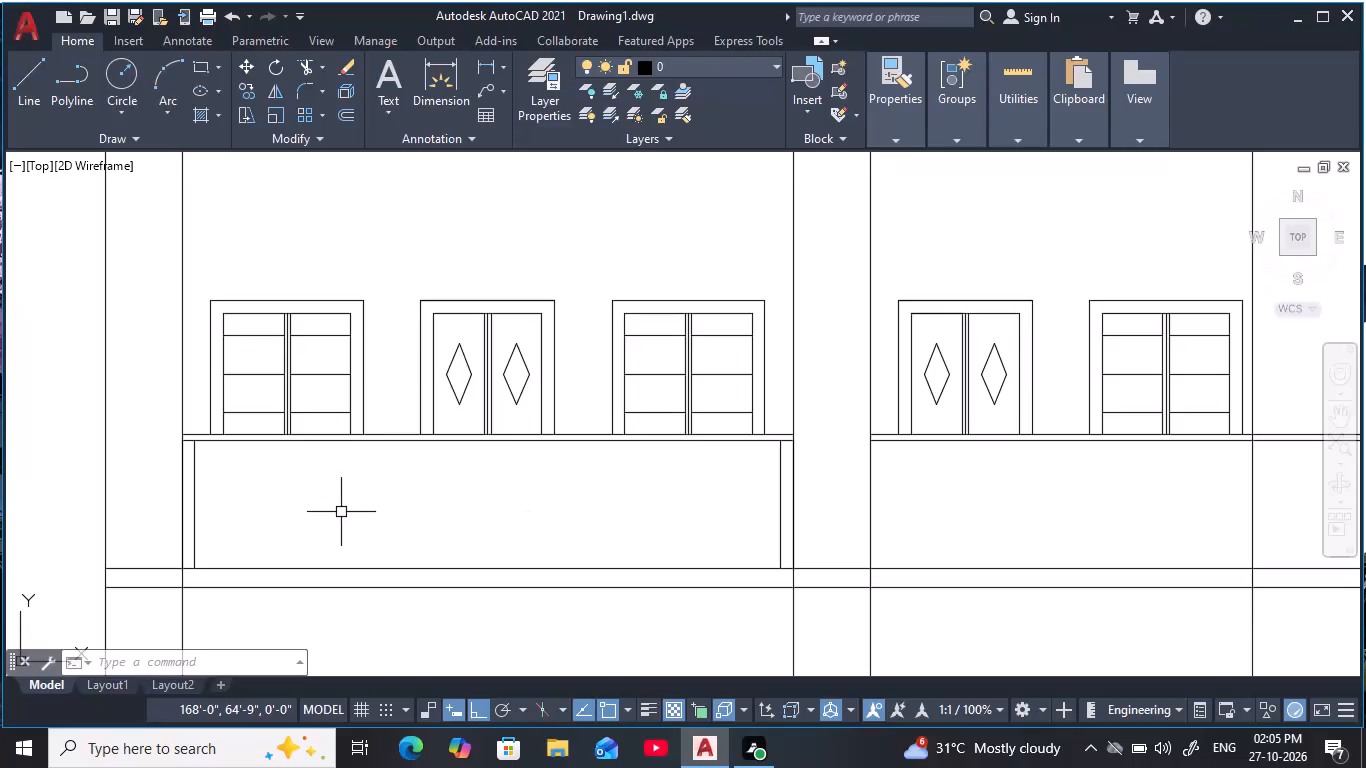
# Offset the inner line at the parapet panel's left end 2" inward twice in succession, forming a three-line group.
pyautogui.press('Escape')
pyautogui.press('Escape')
pyautogui.press('Escape')
pyautogui.press('Escape')
pyautogui.press('Escape')
pyautogui.press('Escape')
pyautogui.press('Escape')
pyautogui.write('o 2')
pyautogui.press('space')
pyautogui.click(191, 501)
pyautogui.click(246, 498)
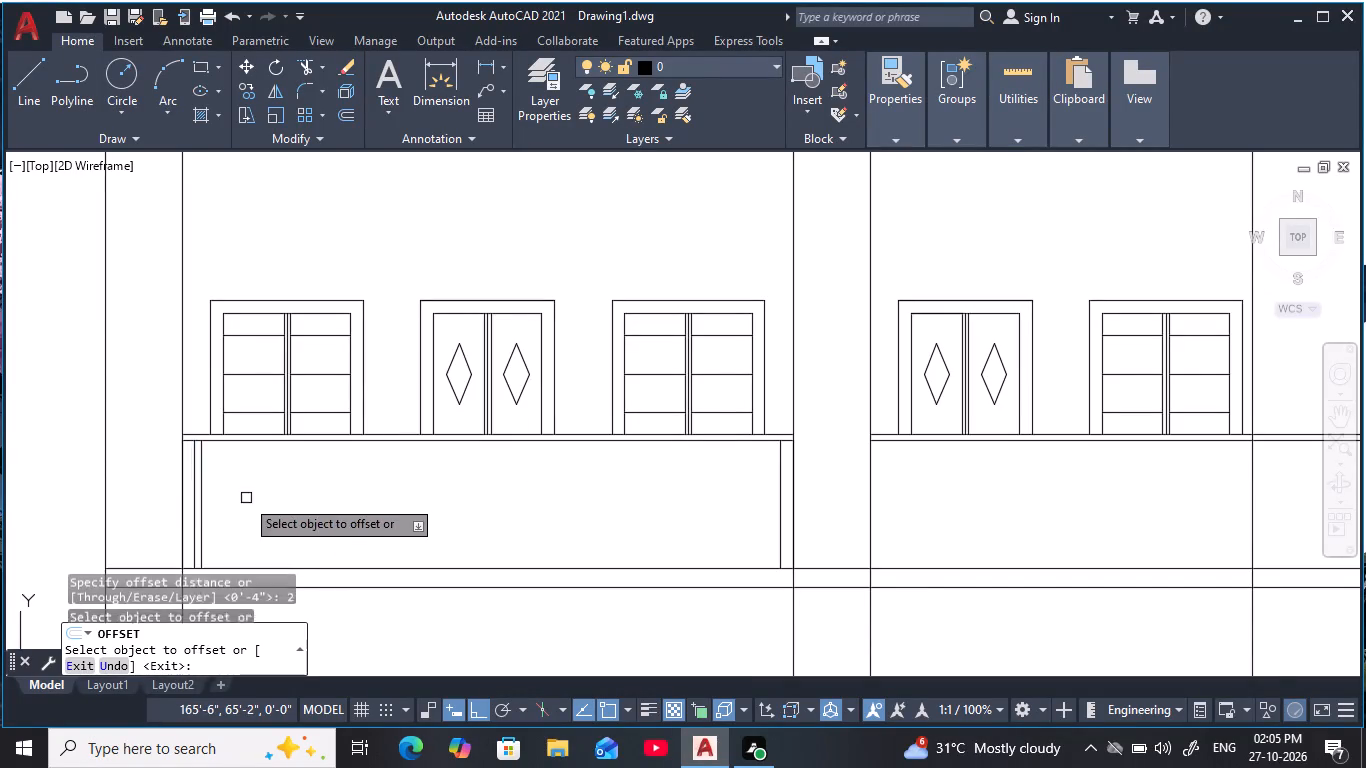
pyautogui.click(203, 481)
pyautogui.click(248, 484)
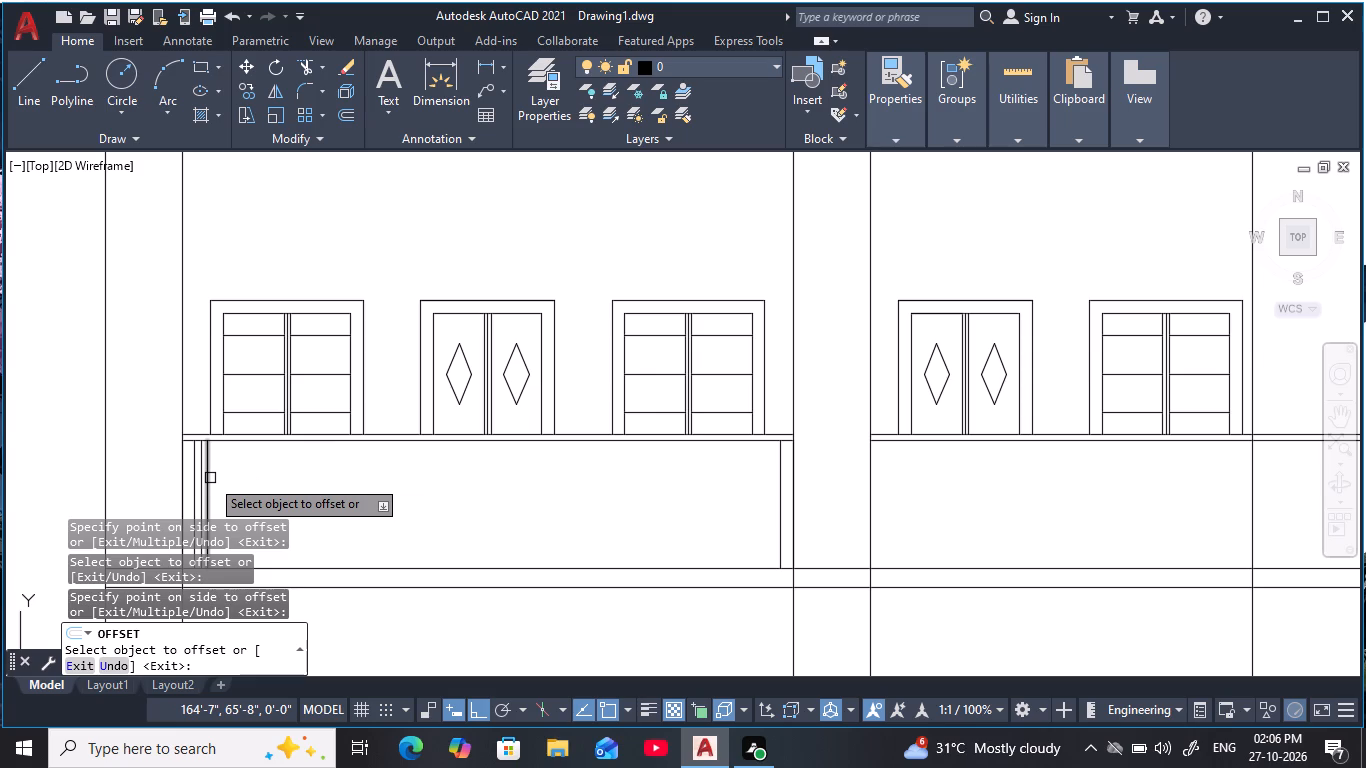
pyautogui.press('Escape')
pyautogui.press('Escape')
# Offset the innermost line of the parapet panel's left-end group 6" inward.
pyautogui.moveTo(254, 493); pyautogui.dragTo(320, 455, button='middle')
pyautogui.press('Escape')
pyautogui.press('Escape')
pyautogui.write('o 6')
pyautogui.press('space')
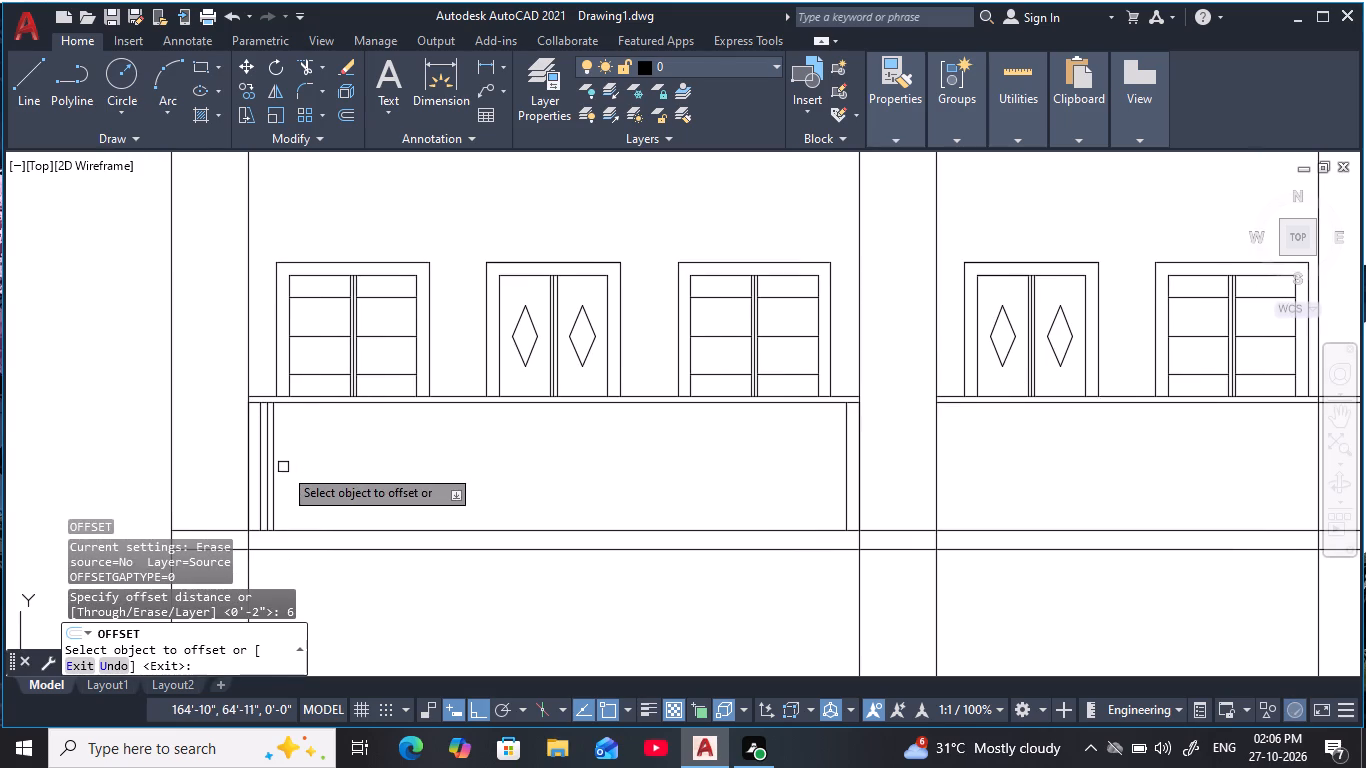
pyautogui.click(278, 465)
pyautogui.click(276, 462)
pyautogui.click(343, 458)
pyautogui.press('Escape')
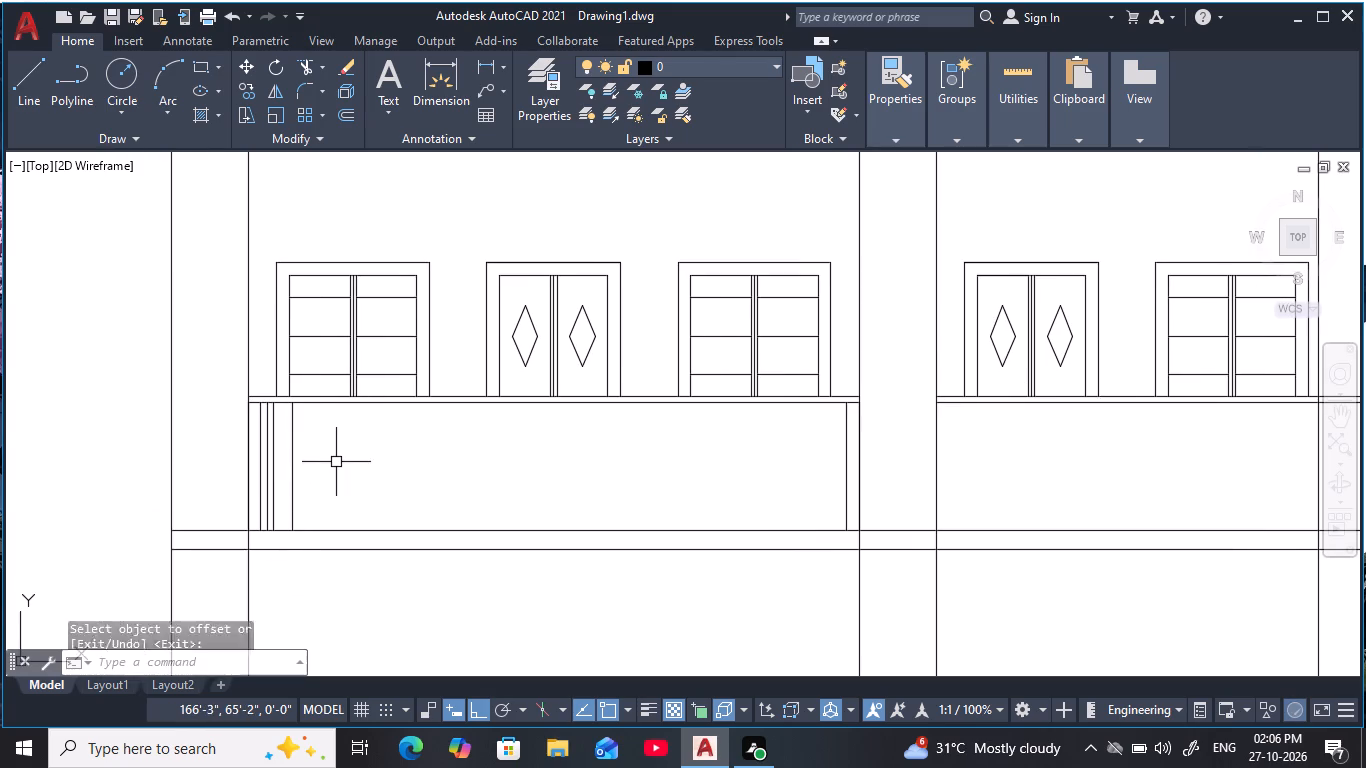
pyautogui.press('Escape')
pyautogui.press('Escape')
pyautogui.press('Escape')
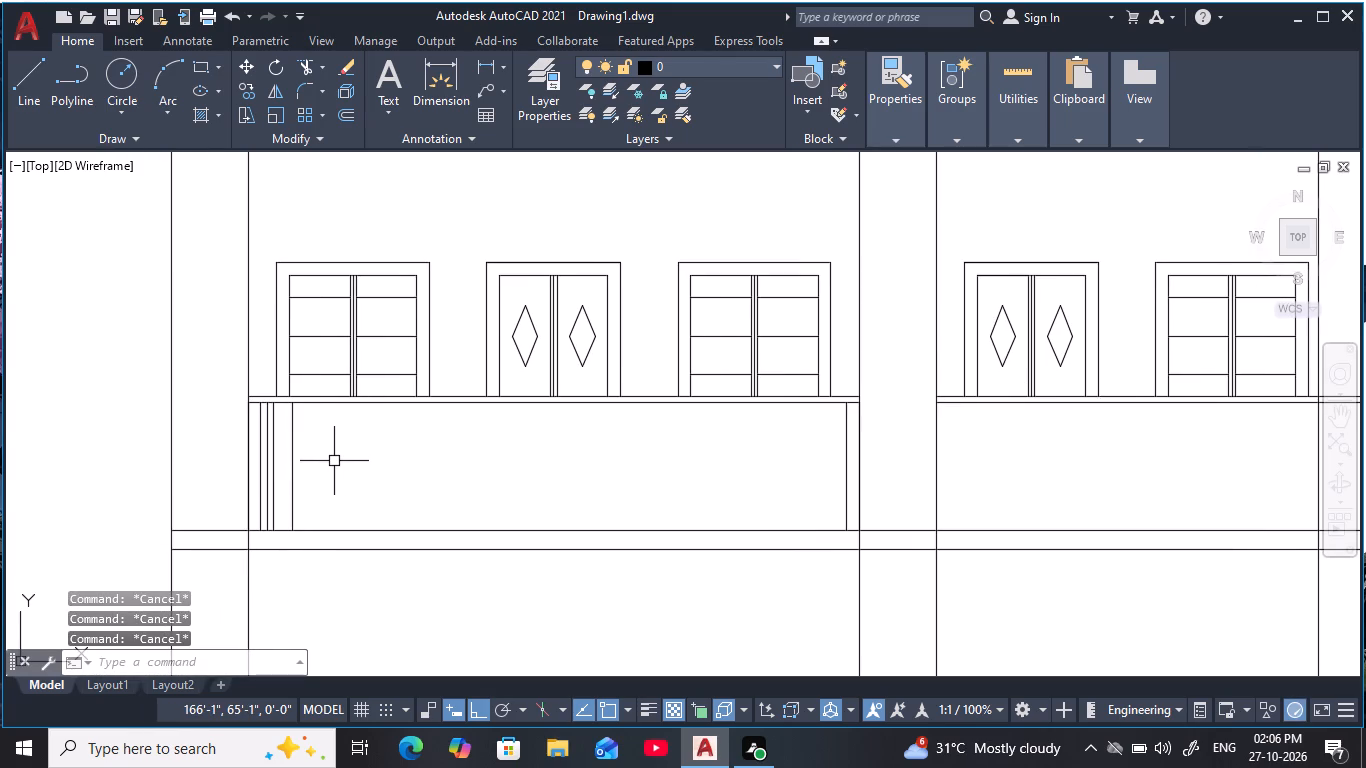
# Offset the new 6" line near the panel's left end 2" inward twice in succession, forming a second three-line group.
pyautogui.write('o')
pyautogui.press('space')
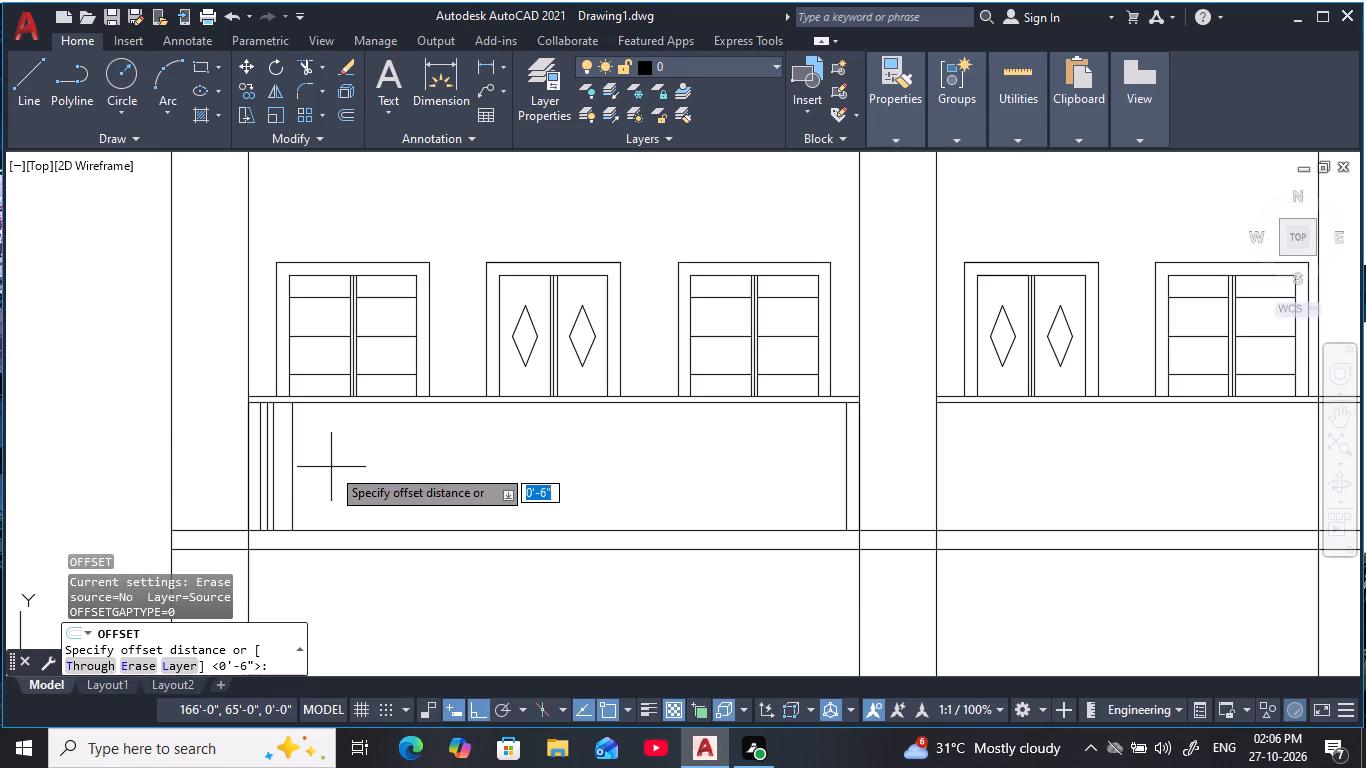
pyautogui.write('2')
pyautogui.press('space')
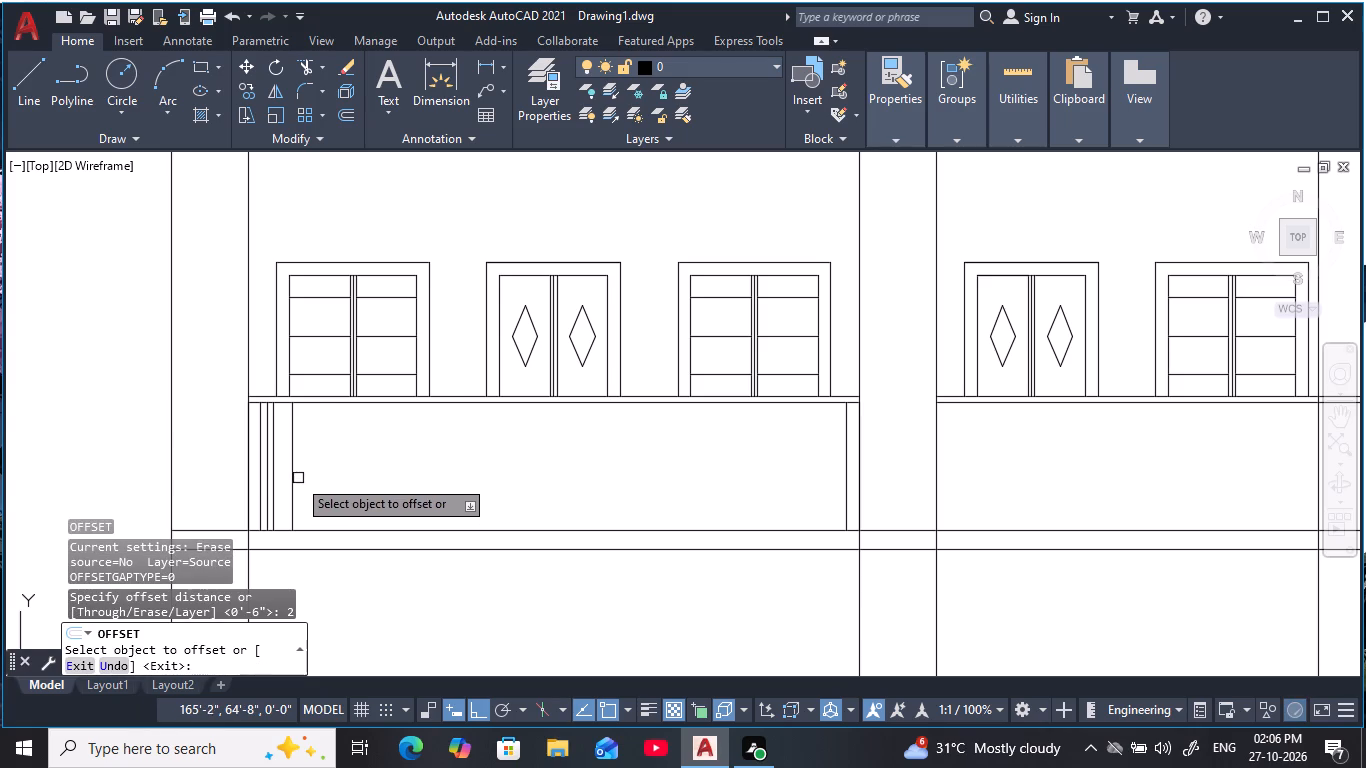
pyautogui.click(292, 479)
pyautogui.click(317, 499)
pyautogui.click(297, 478)
pyautogui.click(319, 498)
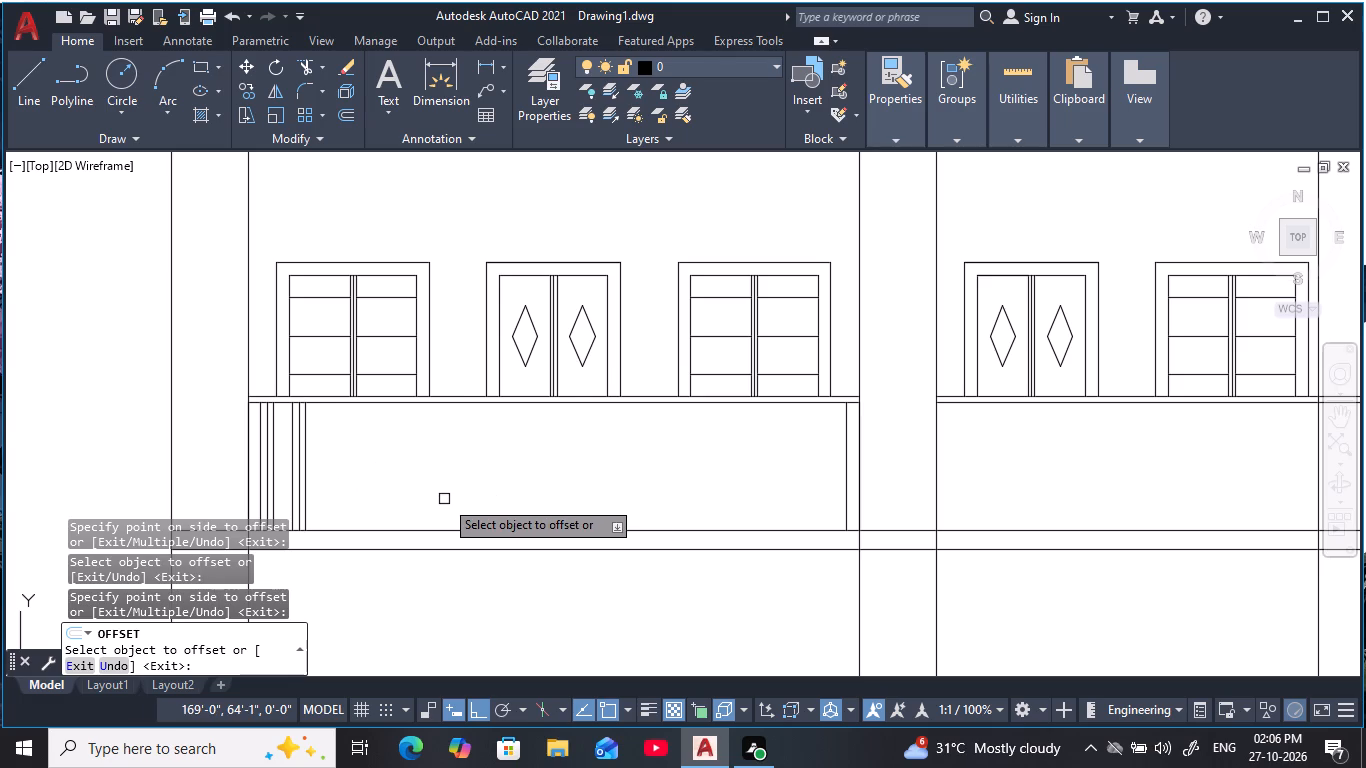
pyautogui.press('Escape')
pyautogui.press('Escape')
pyautogui.press('Escape')
pyautogui.press('Escape')
pyautogui.press('Escape')
pyautogui.press('Escape')
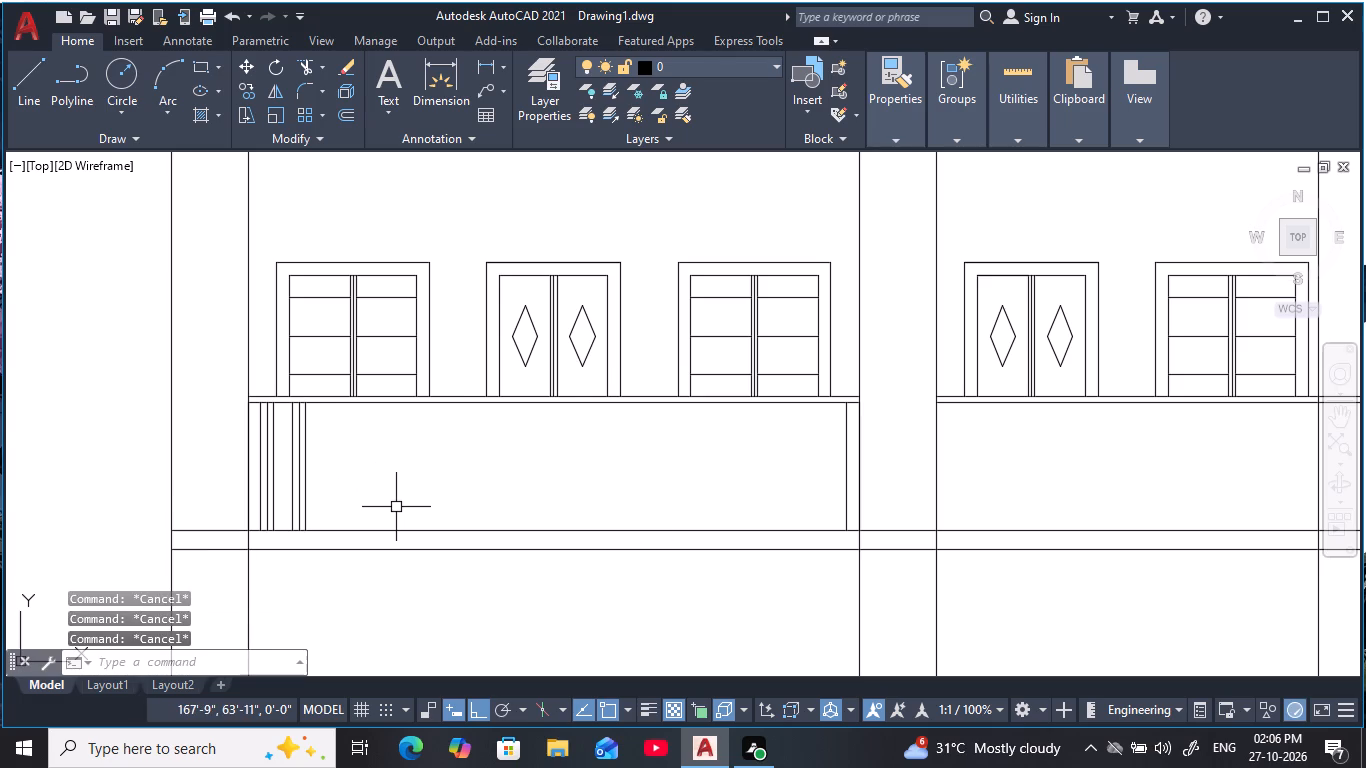
pyautogui.press('Escape')
pyautogui.press('Escape')
# Offset the inner line at the parapet panel's right end 2" inward twice in succession, toward the left column.
pyautogui.moveTo(426, 495); pyautogui.dragTo(344, 494, button='middle')
pyautogui.press('Escape')
pyautogui.press('Escape')
pyautogui.press('Escape')
pyautogui.press('Escape')
pyautogui.press('Escape')
pyautogui.press('Escape')
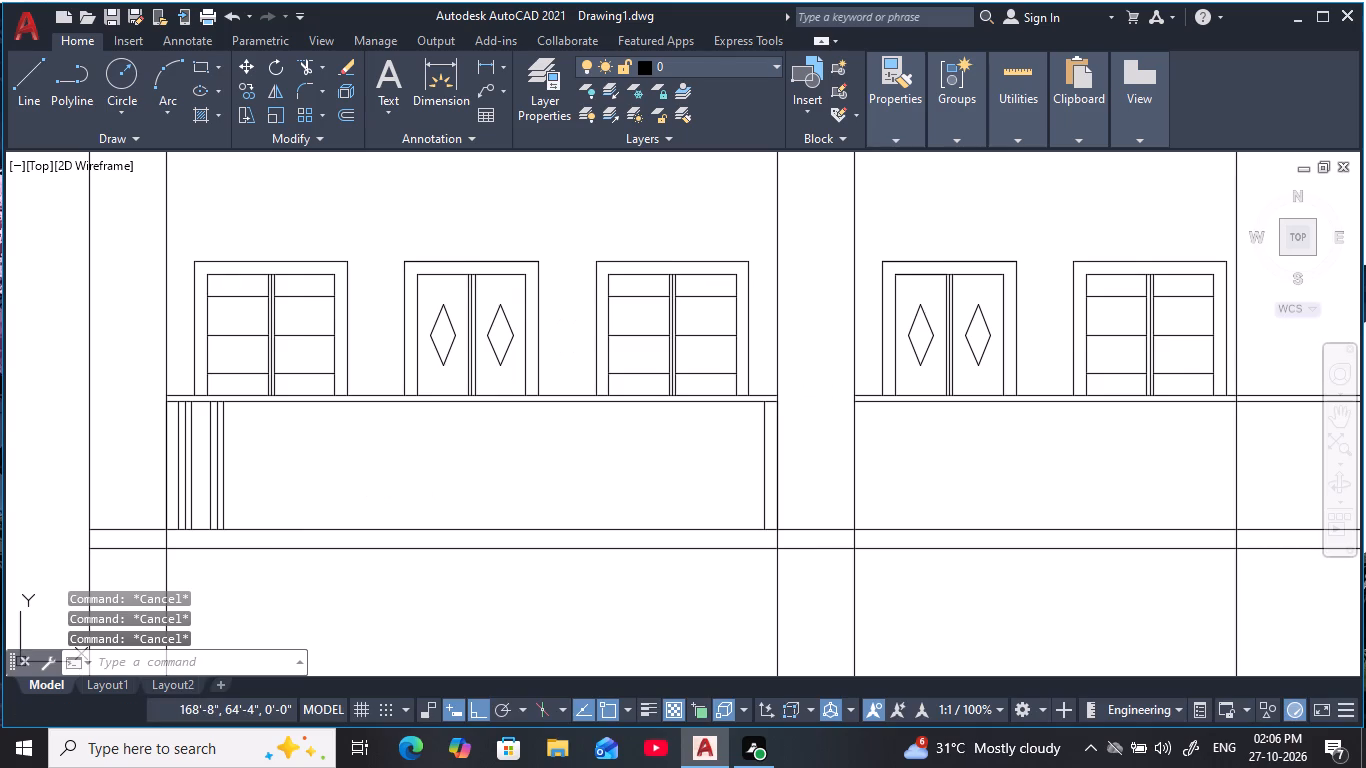
pyautogui.press('Escape')
pyautogui.scroll(2, 171, 510)
pyautogui.moveTo(191, 528); pyautogui.dragTo(193, 531, button='middle')
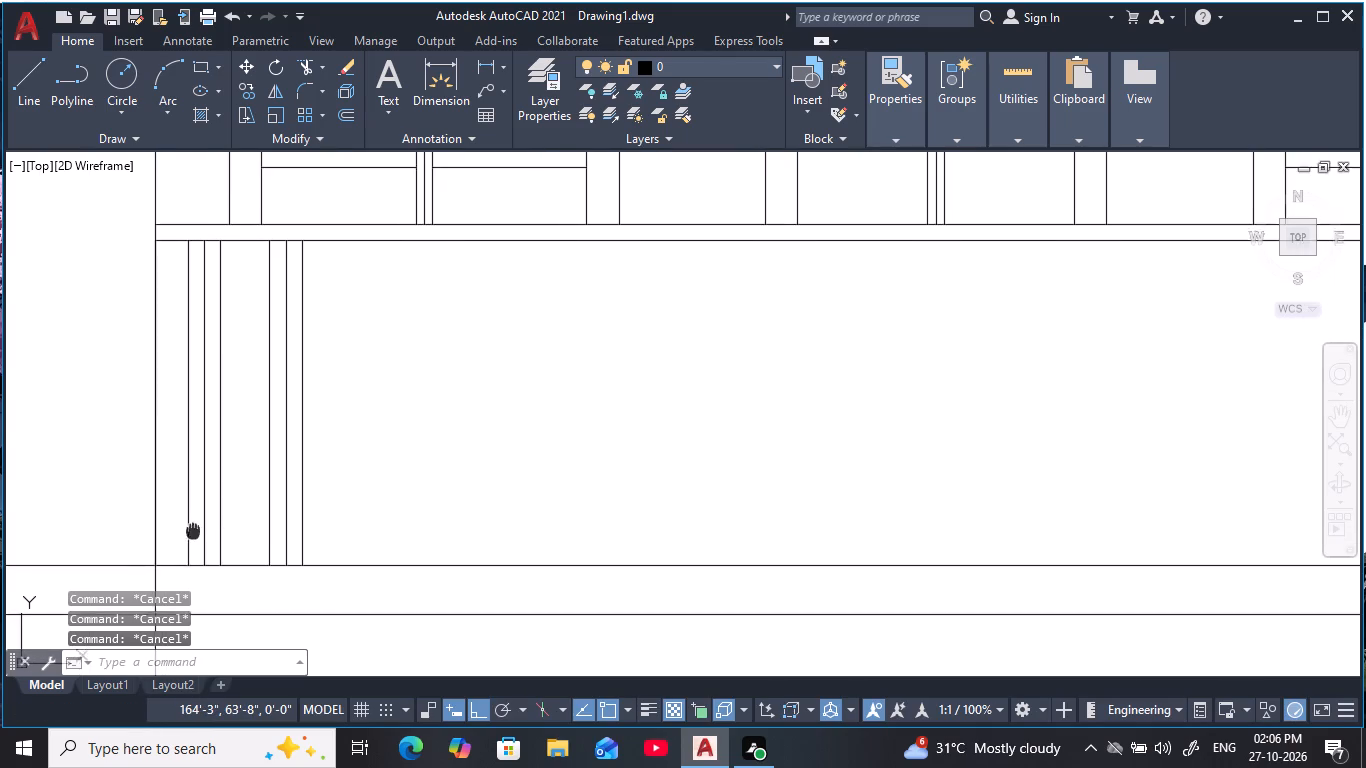
pyautogui.moveTo(193, 531); pyautogui.dragTo(219, 541, button='middle')
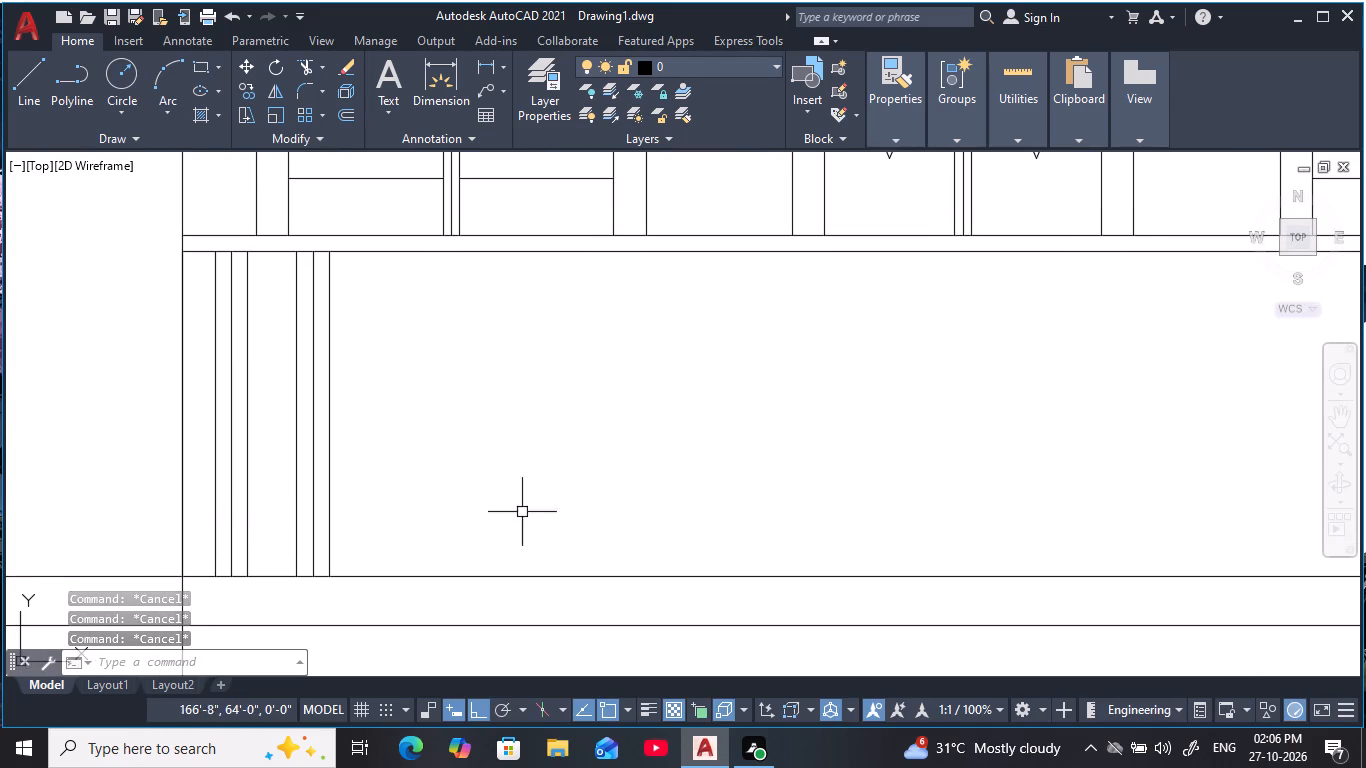
pyautogui.scroll(-3, 633, 528)
pyautogui.moveTo(610, 535); pyautogui.dragTo(263, 498, button='middle')
pyautogui.press('Escape')
pyautogui.press('Escape')
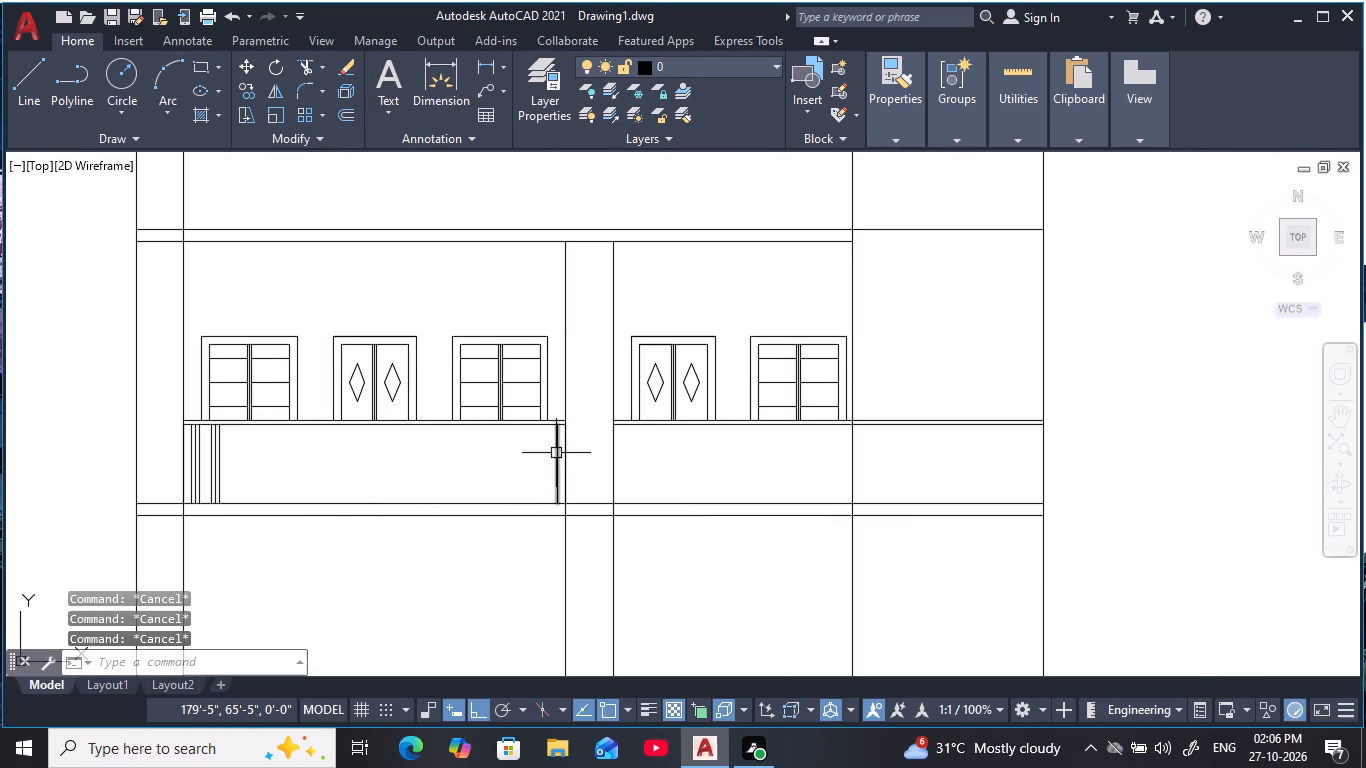
pyautogui.press('o')
pyautogui.press('space')
pyautogui.write('2')
pyautogui.press('space')
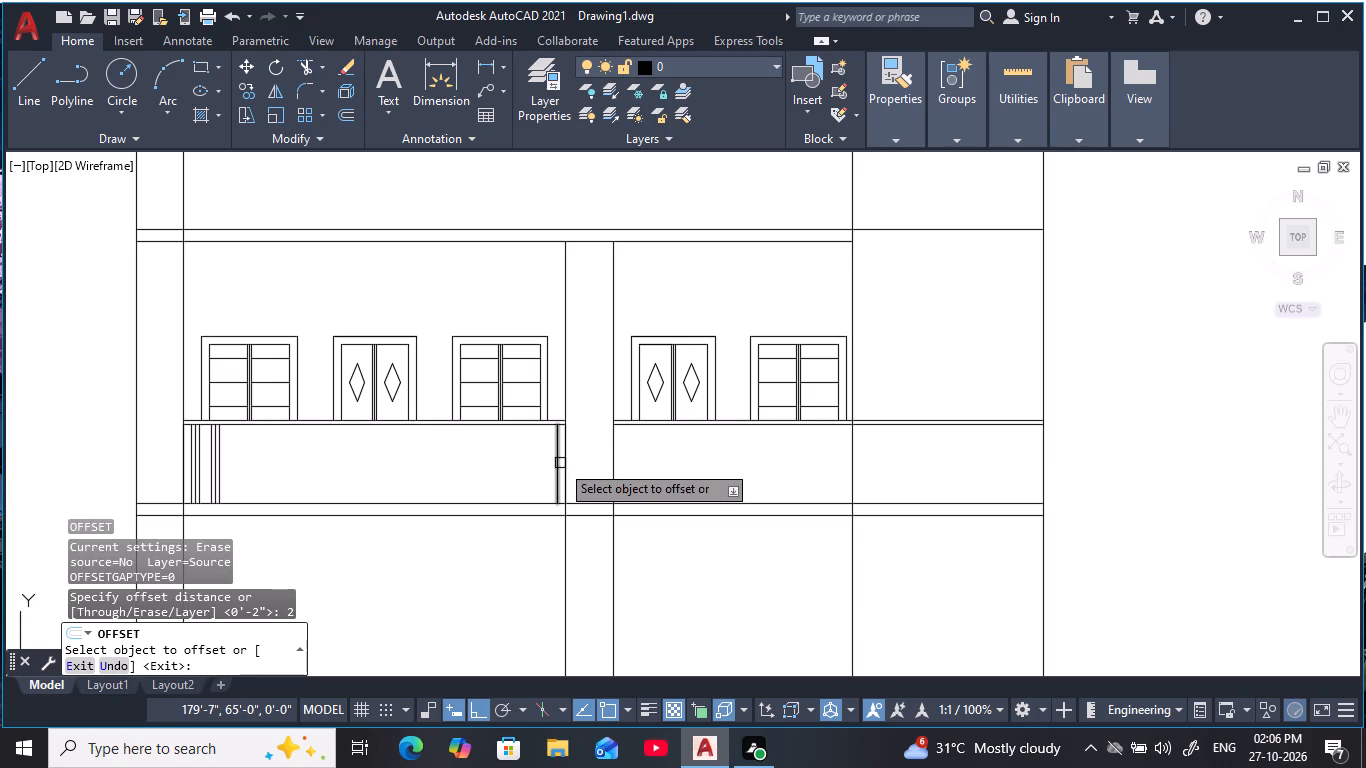
pyautogui.click(560, 463)
pyautogui.click(473, 472)
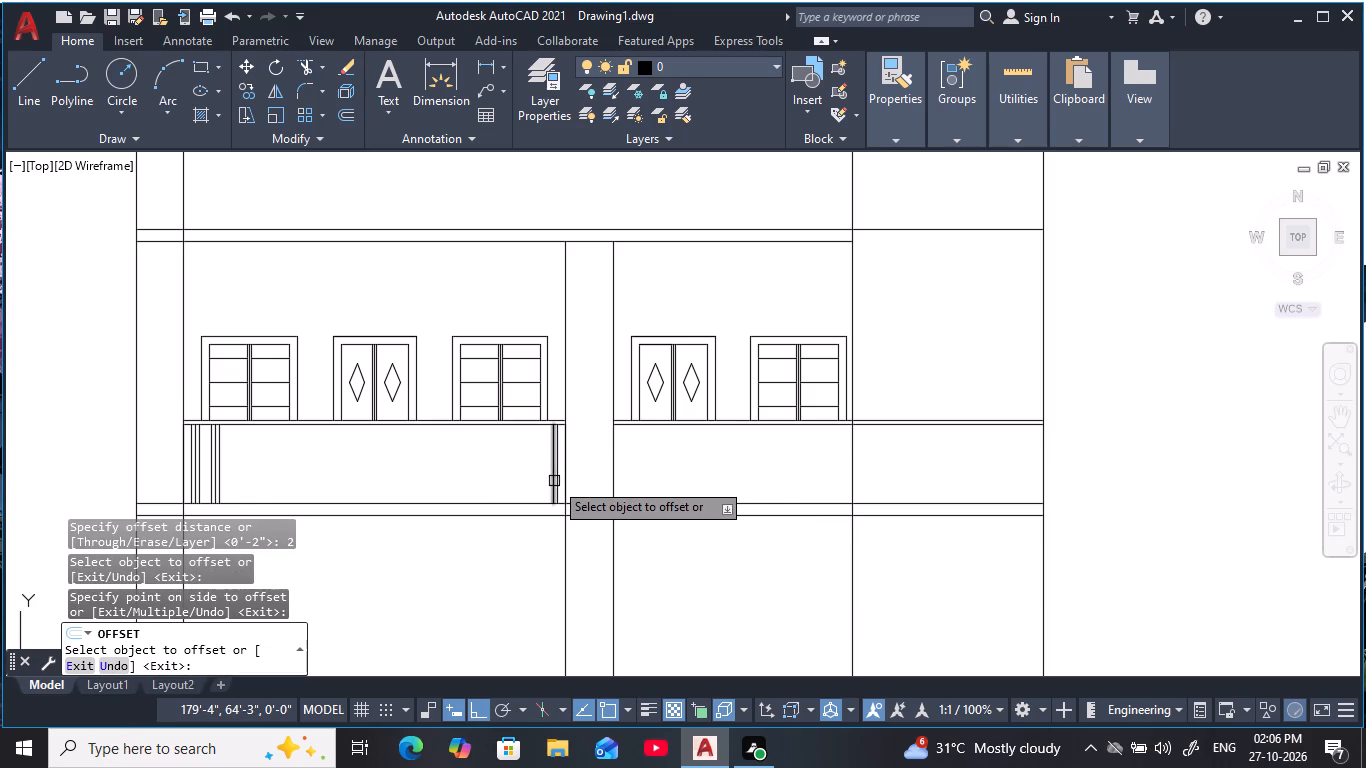
pyautogui.click(554, 481)
pyautogui.click(407, 482)
pyautogui.press('Escape')
pyautogui.press('Escape')
pyautogui.press('Escape')
pyautogui.press('Escape')
pyautogui.press('Escape')
pyautogui.press('Escape')
pyautogui.press('Escape')
pyautogui.press('Escape')
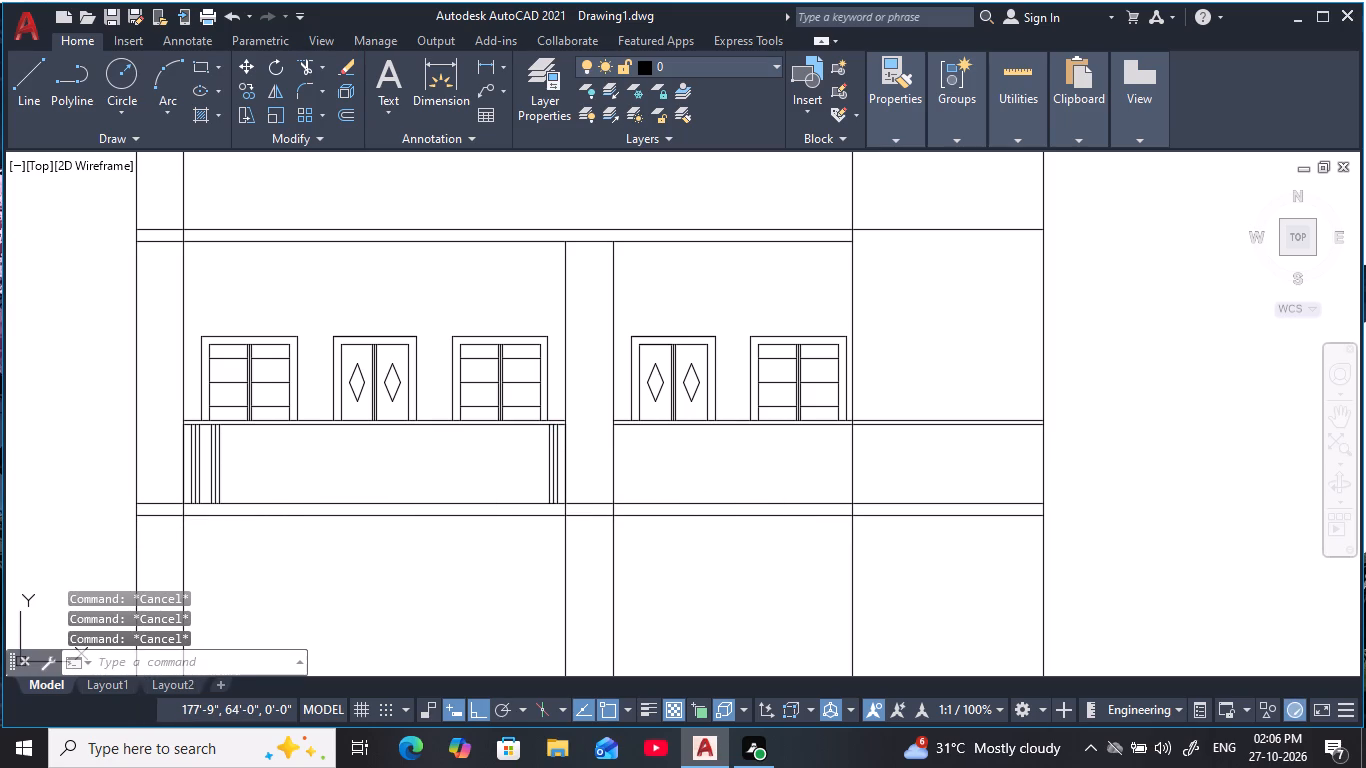
# Offset the innermost line of the parapet panel's right-end group 6" inward.
pyautogui.write('o 6')
pyautogui.press('space')
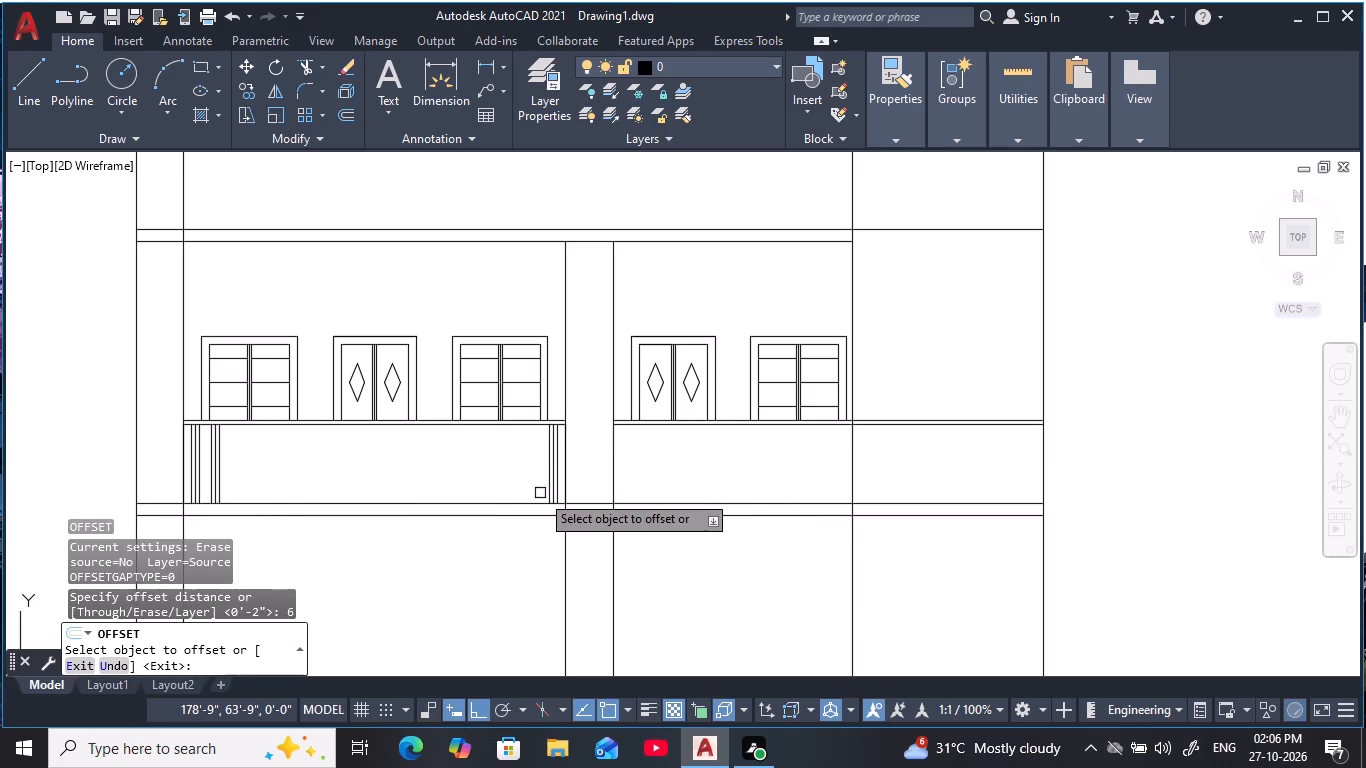
pyautogui.click(546, 493)
pyautogui.click(398, 478)
pyautogui.press('Escape')
pyautogui.press('Escape')
pyautogui.press('Escape')
pyautogui.press('space')
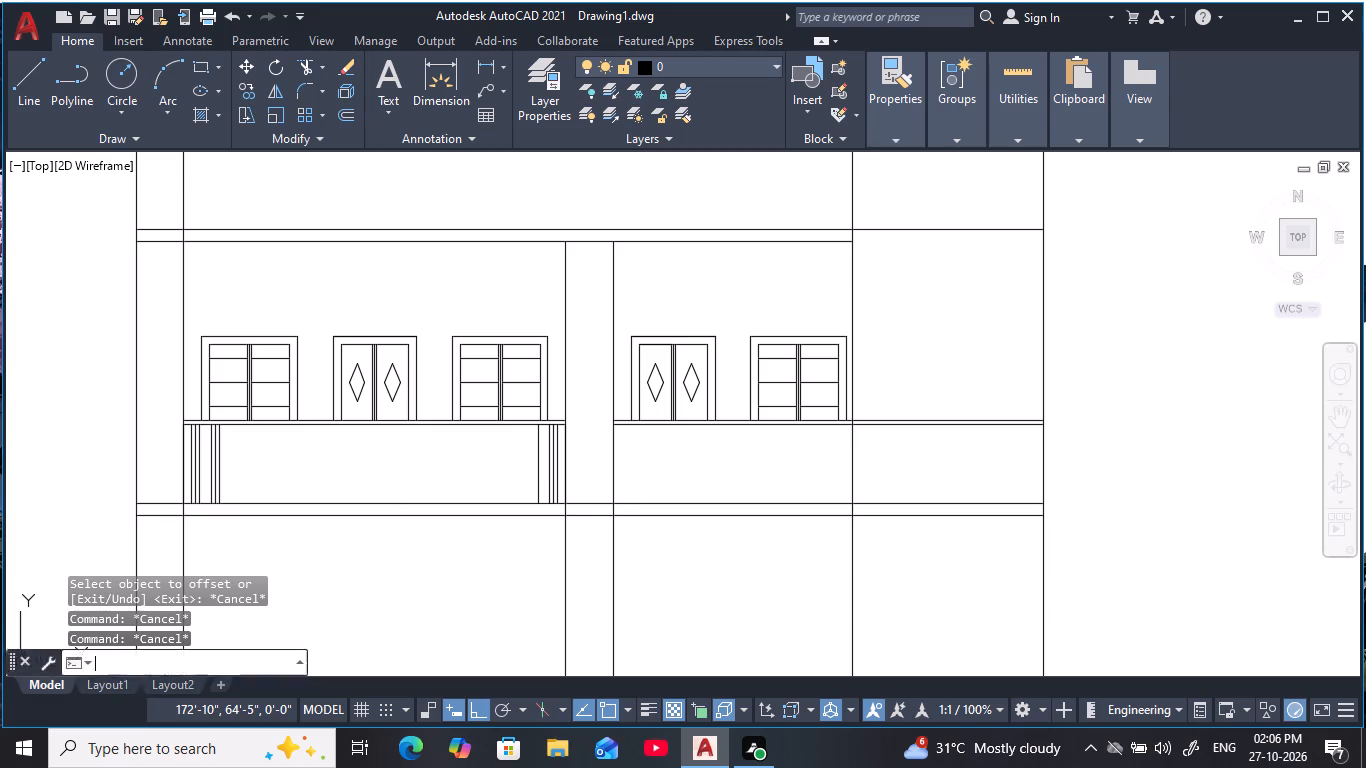
pyautogui.press('Escape')
pyautogui.press('Escape')
# Offset the new 6" line near the panel's right end 2" inward twice in succession, forming a second three-line group.
pyautogui.press('o')
pyautogui.press('space')
pyautogui.write('2')
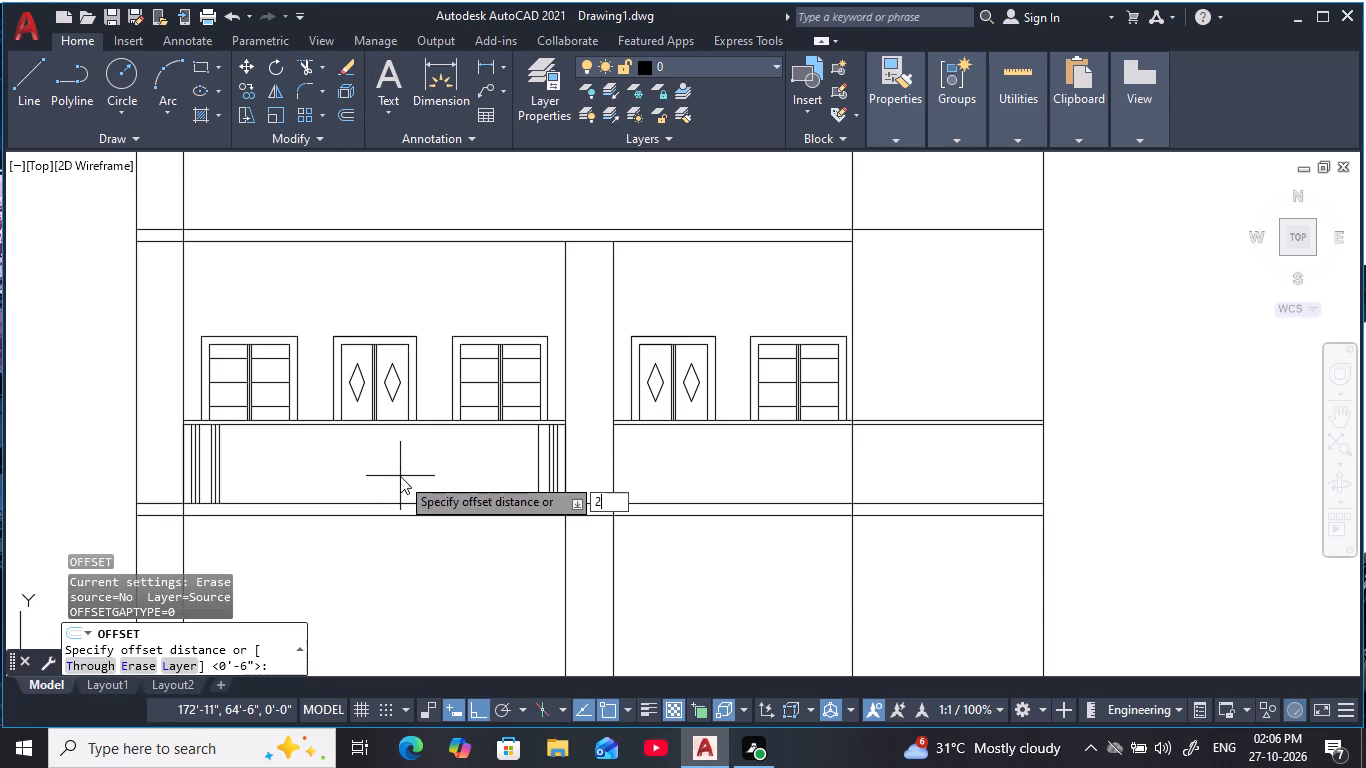
pyautogui.press('space')
pyautogui.scroll(1, 523, 482)
pyautogui.click(540, 478)
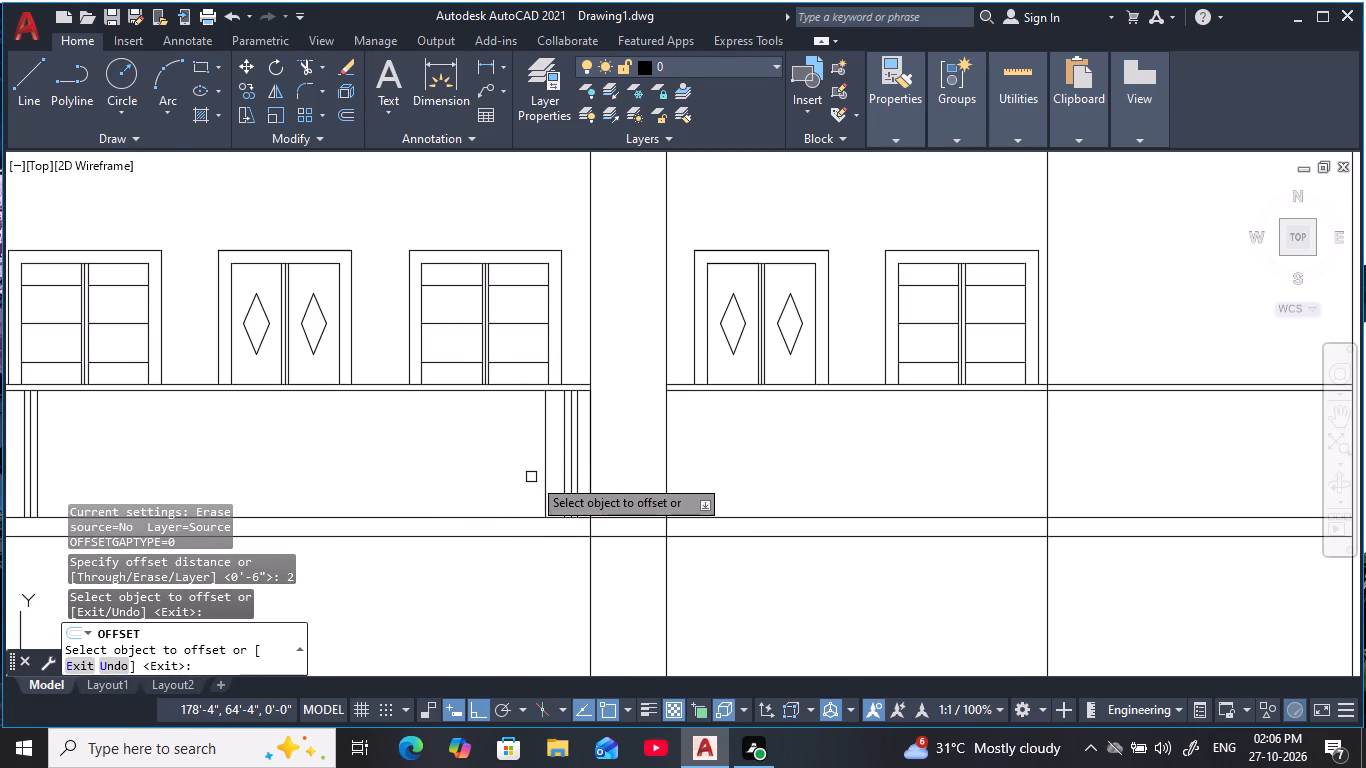
pyautogui.click(556, 478)
pyautogui.click(548, 479)
pyautogui.click(422, 480)
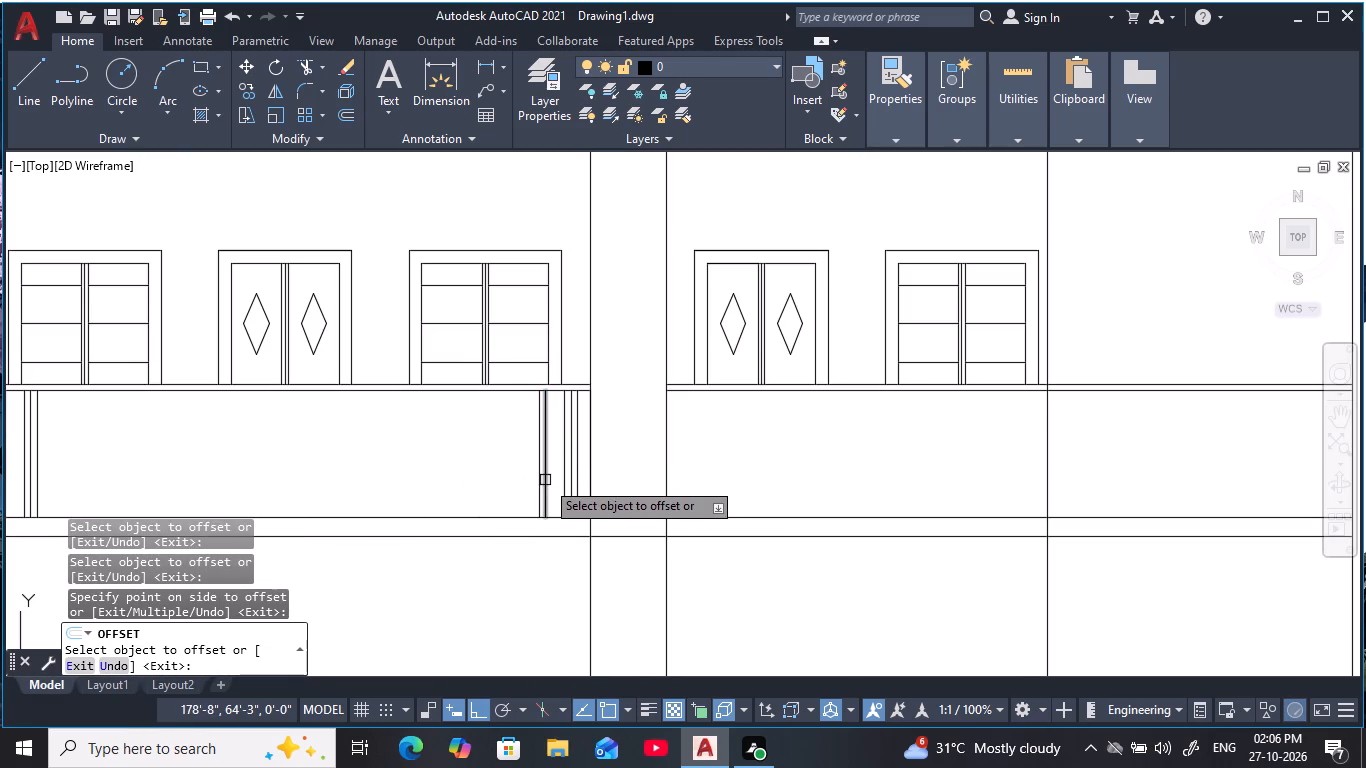
pyautogui.click(539, 480)
pyautogui.click(341, 468)
pyautogui.press('Escape')
pyautogui.scroll(-1, 458, 469)
pyautogui.moveTo(461, 475); pyautogui.dragTo(641, 480, button='middle')
pyautogui.press('Escape')
pyautogui.press('Escape')
pyautogui.press('Escape')
pyautogui.moveTo(557, 479); pyautogui.dragTo(436, 479, button='middle')
pyautogui.press('Escape')
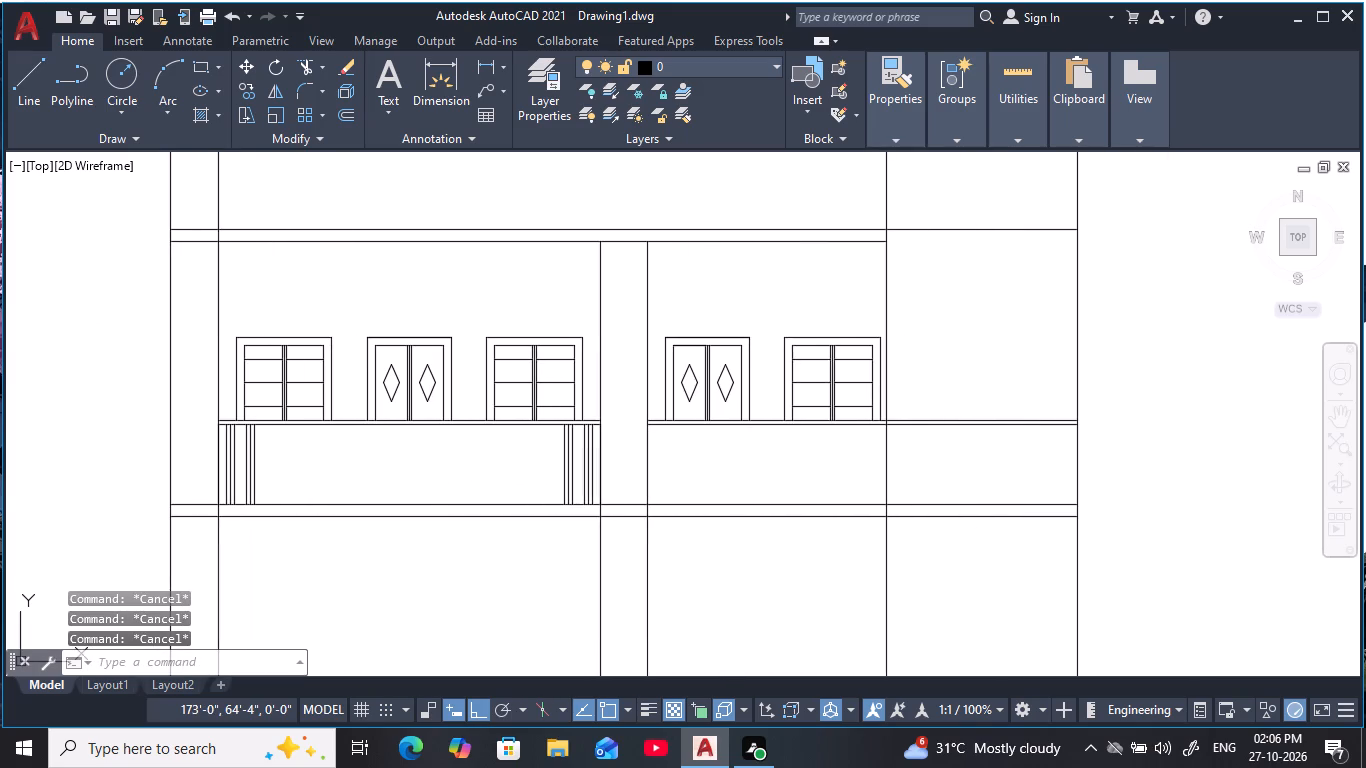
pyautogui.press('Escape')
pyautogui.press('Escape')
pyautogui.press('Escape')
pyautogui.press('Escape')
pyautogui.press('Escape')
pyautogui.press('Escape')
pyautogui.press('Escape')
pyautogui.press('Escape')
pyautogui.press('Escape')
pyautogui.press('Escape')
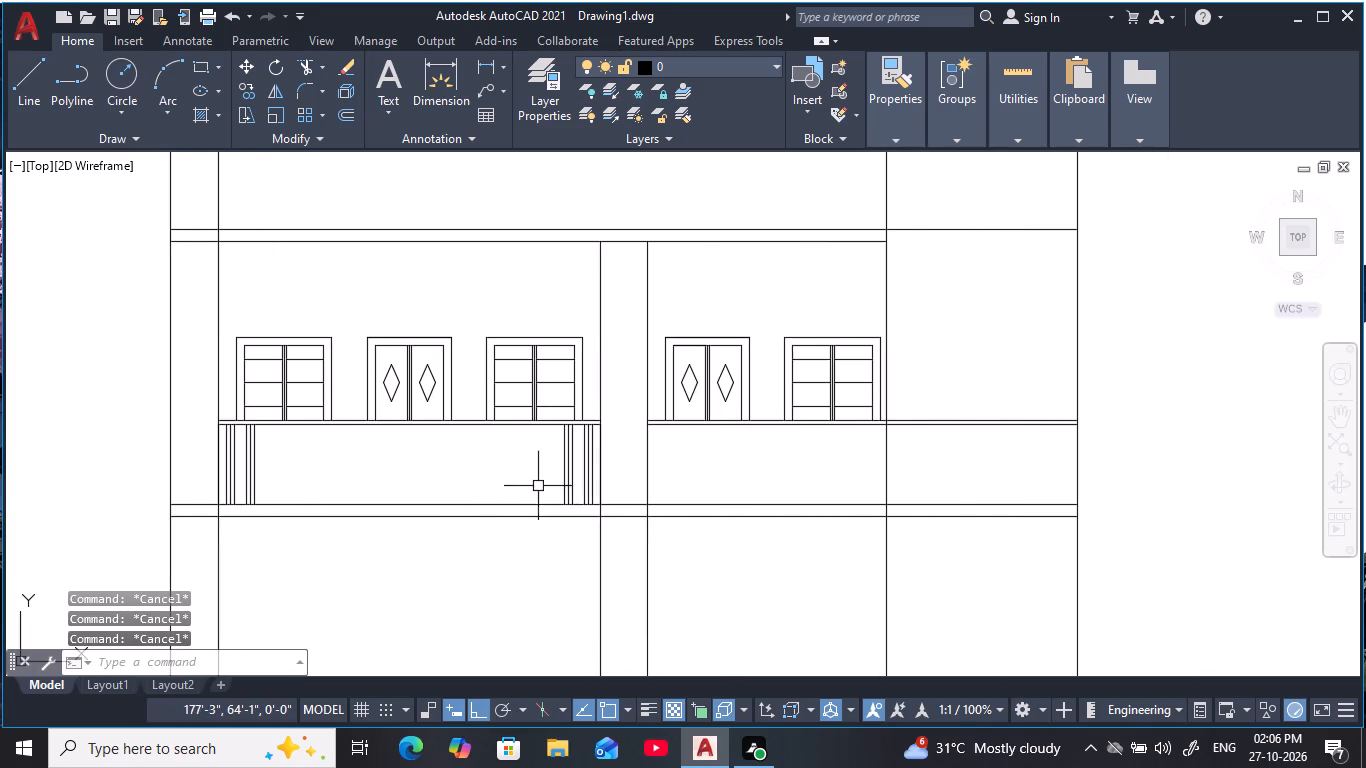
pyautogui.press('Escape')
pyautogui.press('Escape')
pyautogui.press('Escape')
pyautogui.press('Escape')
pyautogui.press('Escape')
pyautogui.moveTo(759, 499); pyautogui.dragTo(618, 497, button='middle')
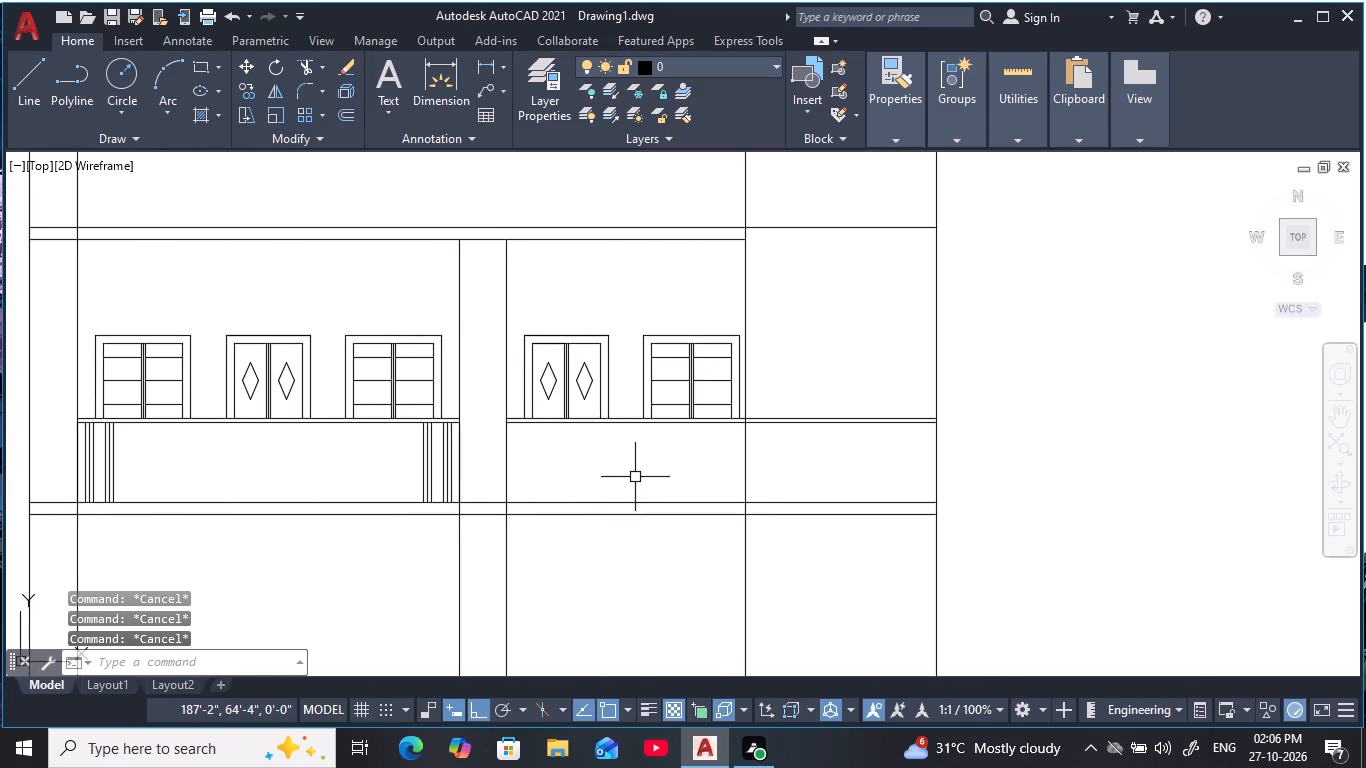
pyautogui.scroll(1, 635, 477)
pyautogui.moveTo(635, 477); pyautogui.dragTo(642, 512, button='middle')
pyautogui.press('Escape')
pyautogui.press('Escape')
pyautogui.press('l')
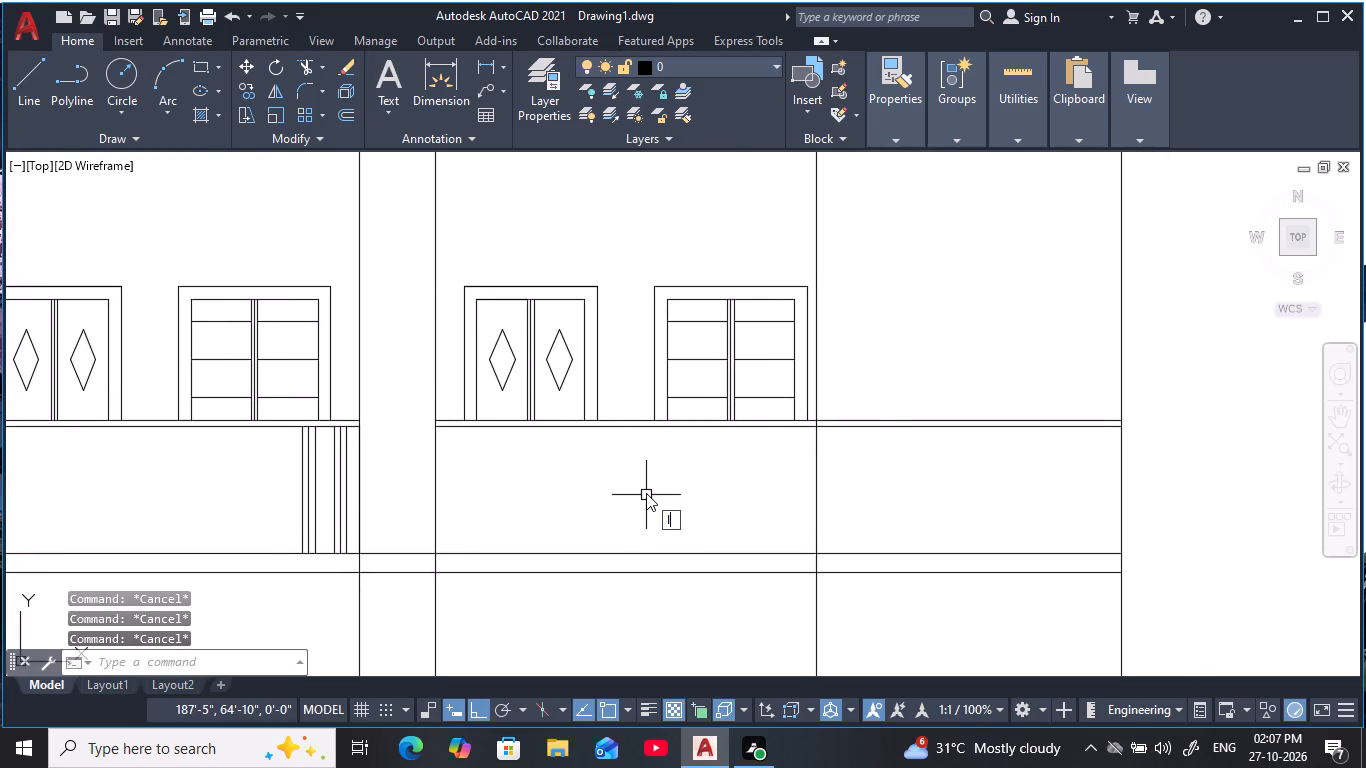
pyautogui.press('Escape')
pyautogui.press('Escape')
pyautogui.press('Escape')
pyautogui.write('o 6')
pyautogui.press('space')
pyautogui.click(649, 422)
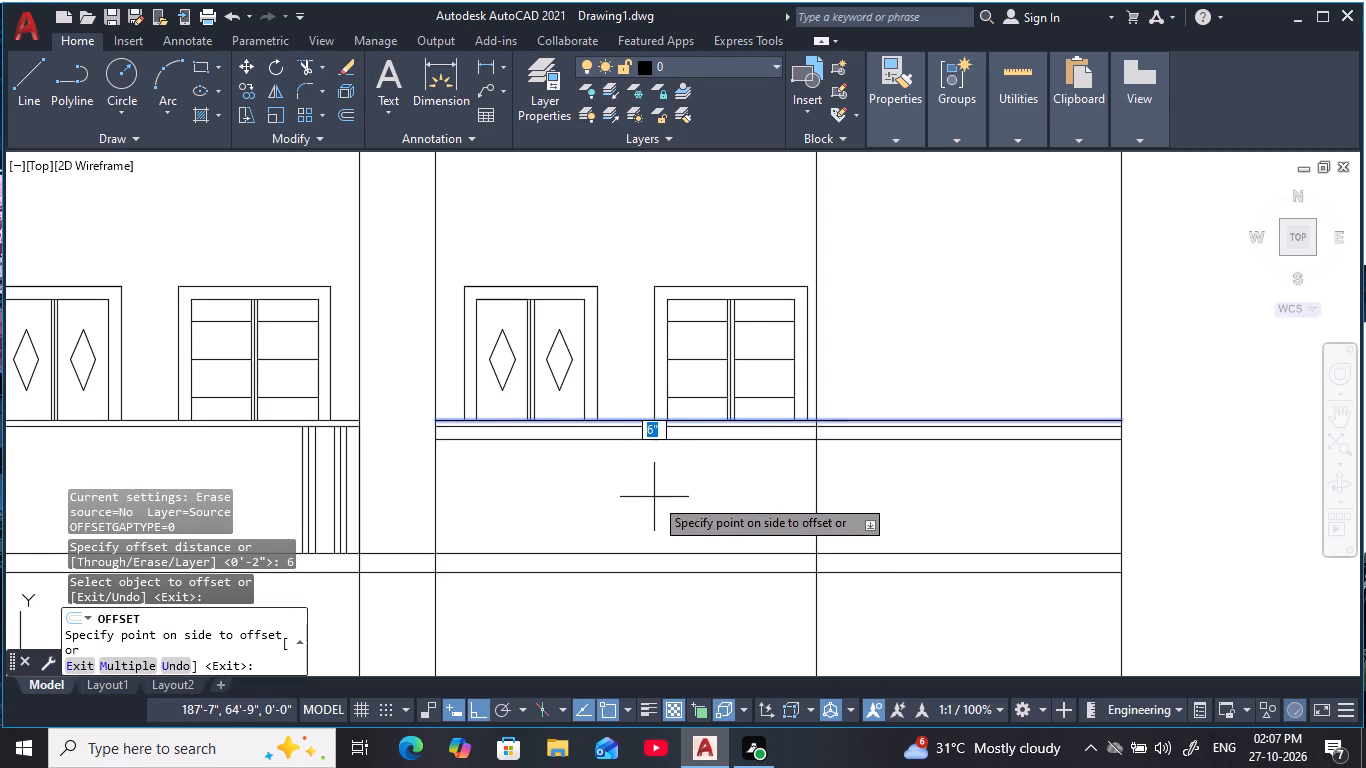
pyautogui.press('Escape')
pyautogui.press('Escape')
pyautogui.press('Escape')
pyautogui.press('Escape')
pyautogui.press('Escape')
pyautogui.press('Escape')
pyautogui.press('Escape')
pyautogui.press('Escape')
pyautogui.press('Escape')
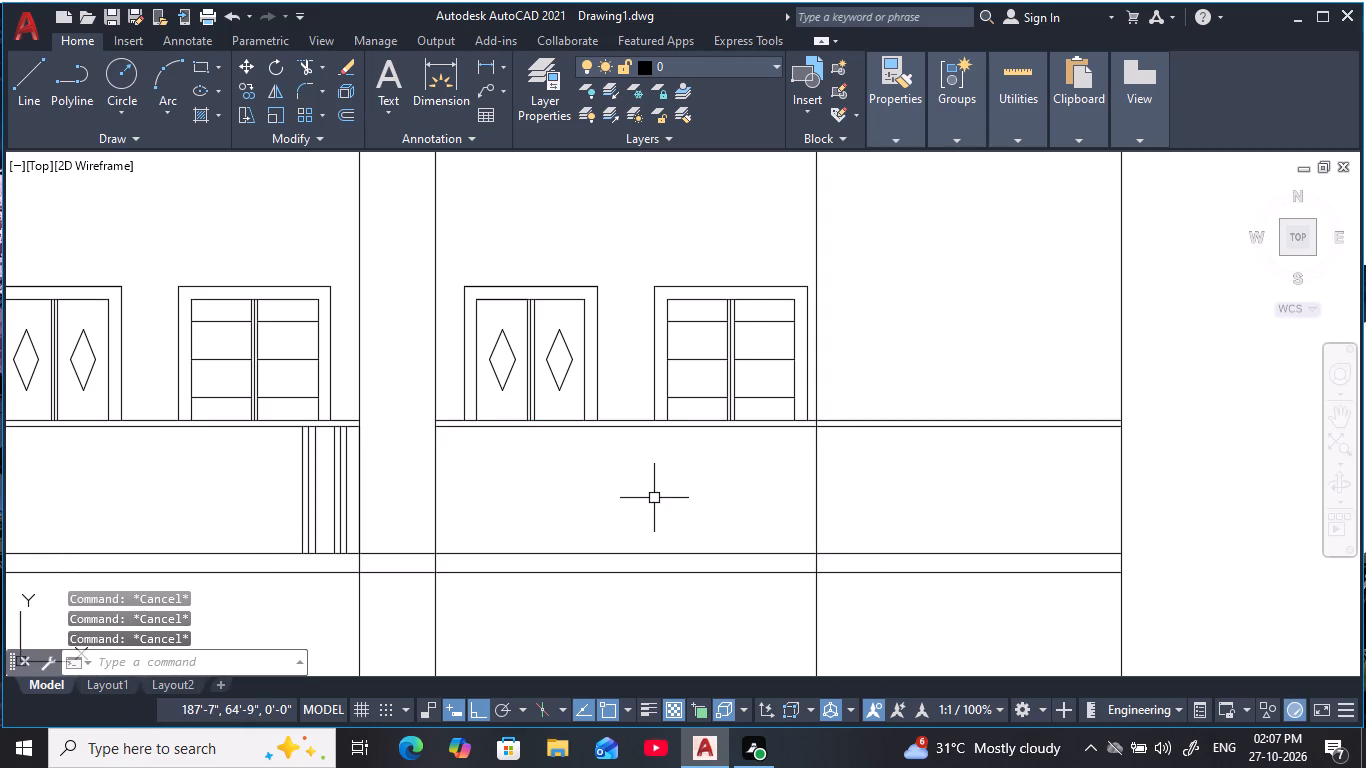
# Offset the sill underside line right of the middle column 9" downward.
pyautogui.write('o 9')
pyautogui.press('space')
pyautogui.click(655, 427)
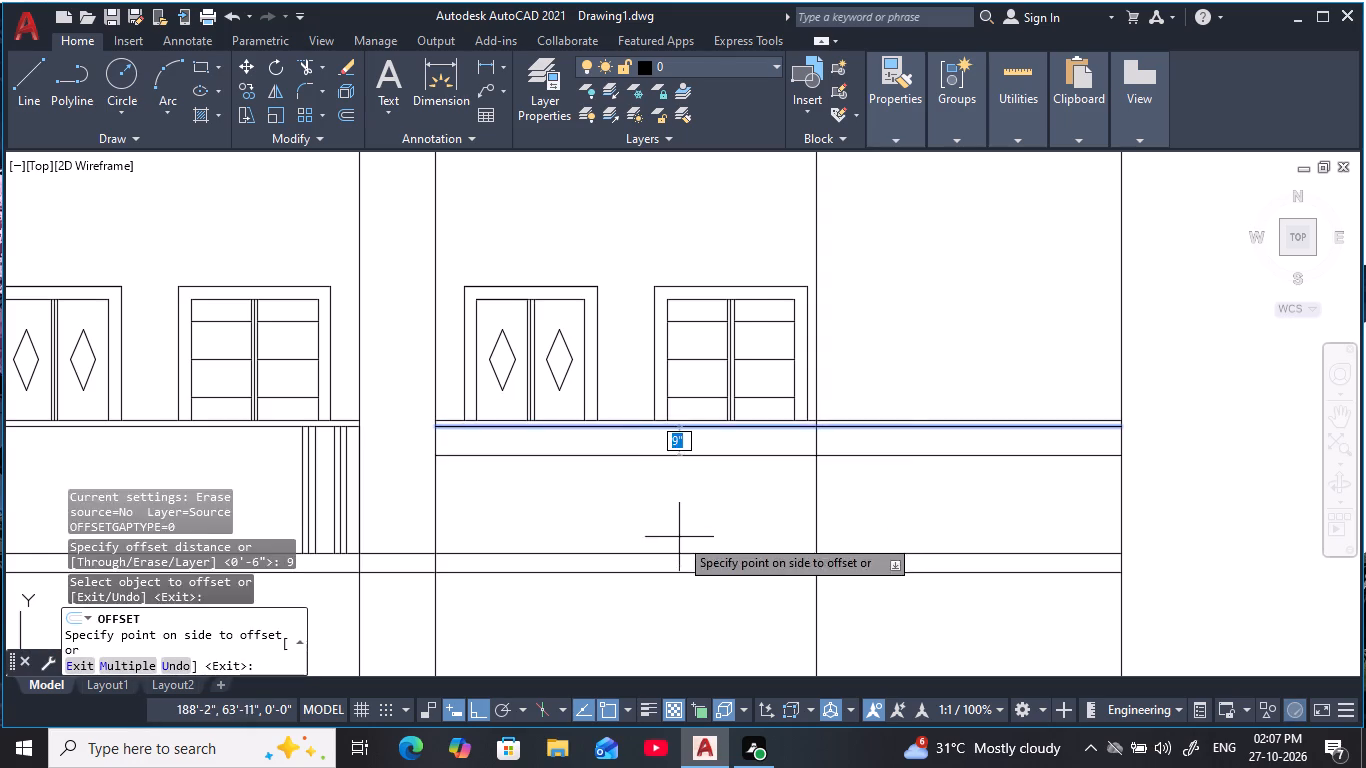
pyautogui.click(679, 537)
pyautogui.press('Escape')
pyautogui.press('Escape')
pyautogui.press('Escape')
pyautogui.press('Escape')
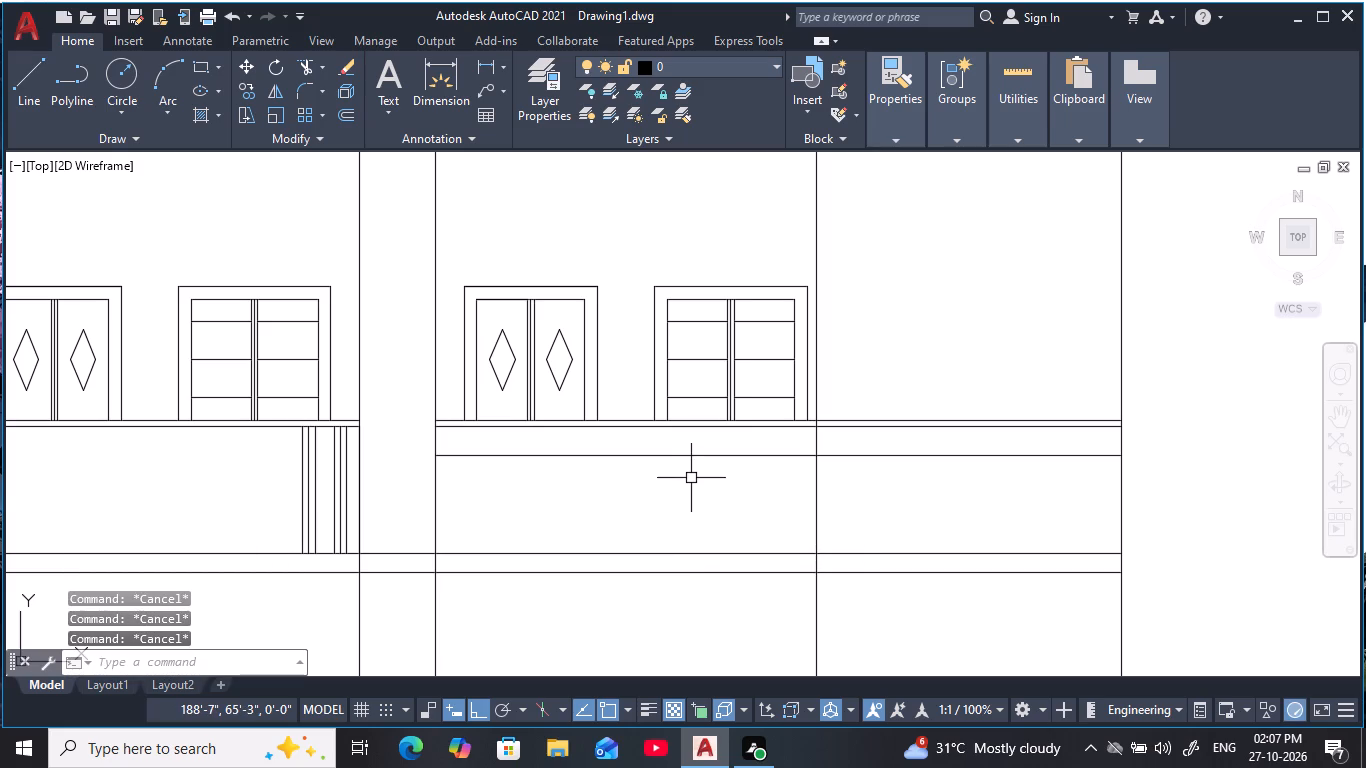
pyautogui.press('Escape')
pyautogui.press('Escape')
pyautogui.press('Escape')
pyautogui.press('Escape')
pyautogui.press('Escape')
pyautogui.press('Escape')
pyautogui.press('Escape')
pyautogui.press('Escape')
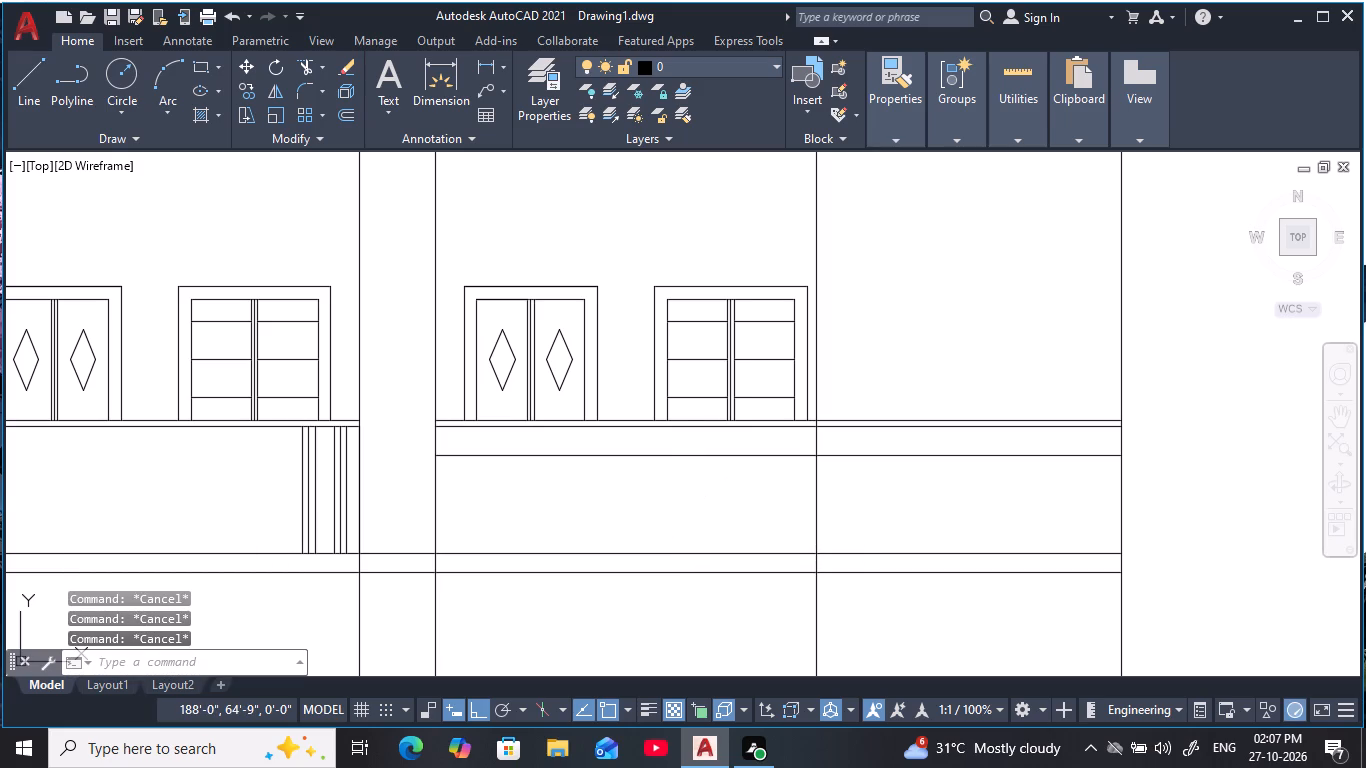
# Trim off the part of the 9" offset line that extends across the rightmost bay.
pyautogui.write('tr')
pyautogui.press('space')
pyautogui.click(880, 468)
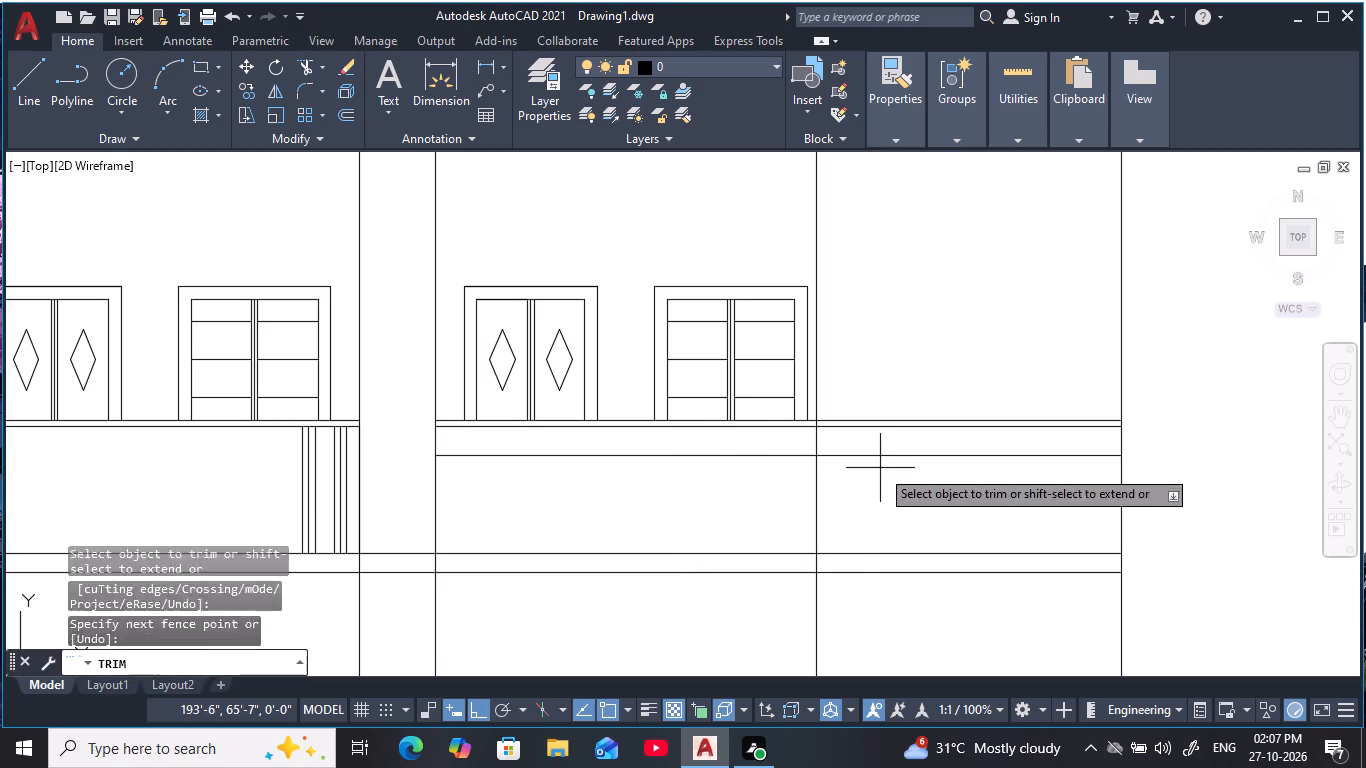
pyautogui.click(870, 454)
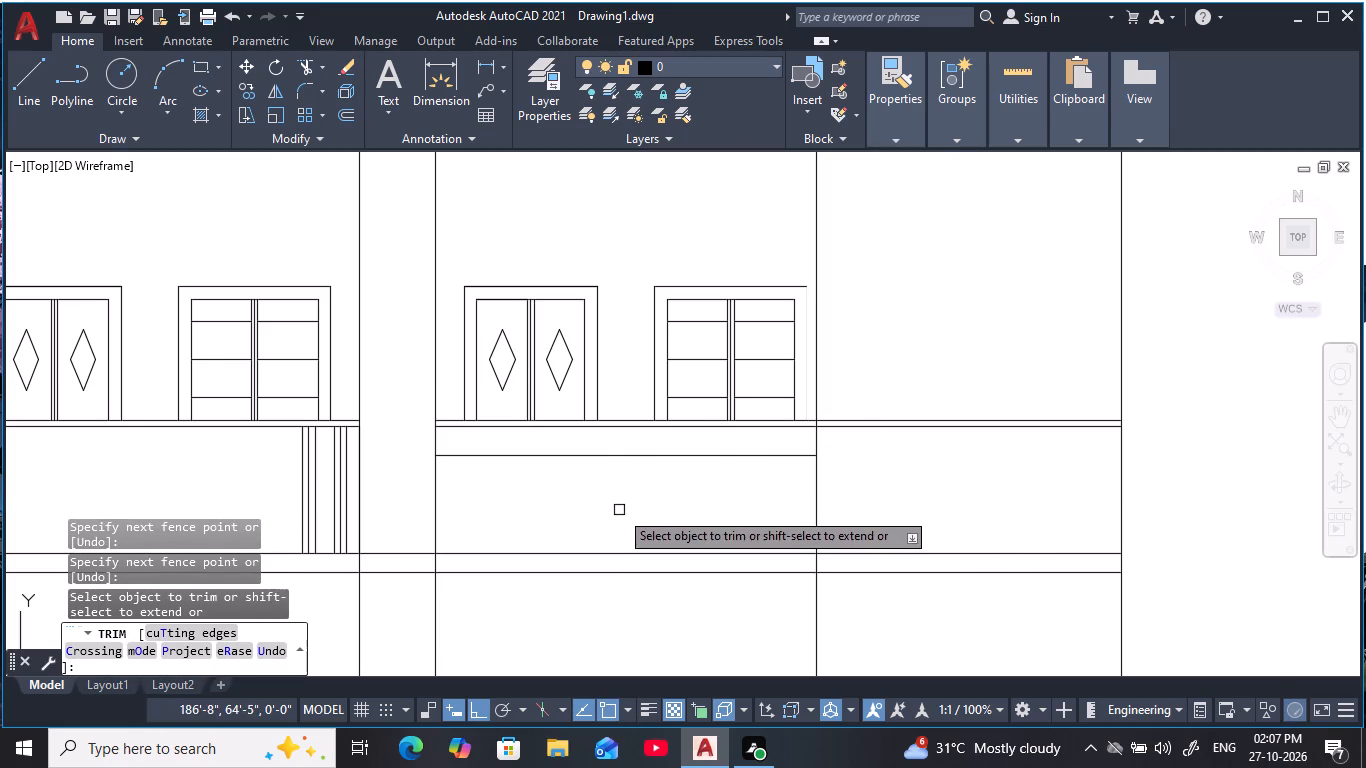
# Trim off the parts of the two sill lines that extend across the rightmost bay.
pyautogui.scroll(-1, 619, 510)
pyautogui.click(807, 469)
pyautogui.click(791, 432)
pyautogui.scroll(-1, 684, 520)
pyautogui.moveTo(662, 513); pyautogui.dragTo(738, 493, button='middle')
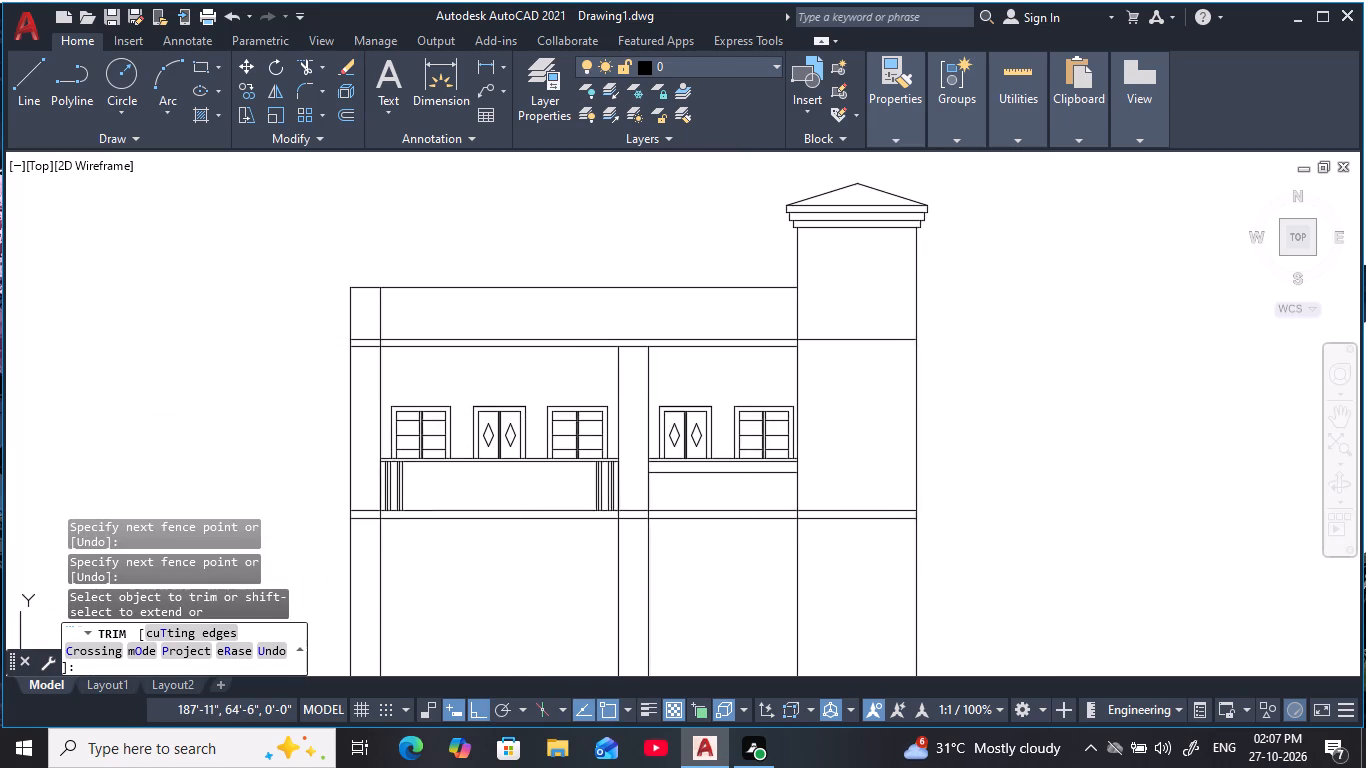
pyautogui.press('Escape')
pyautogui.scroll(2, 680, 493)
pyautogui.moveTo(688, 492); pyautogui.dragTo(592, 516, button='middle')
pyautogui.press('Escape')
pyautogui.press('Escape')
pyautogui.scroll(1, 597, 496)
pyautogui.moveTo(597, 496); pyautogui.dragTo(621, 495, button='middle')
pyautogui.press('Escape')
pyautogui.press('Escape')
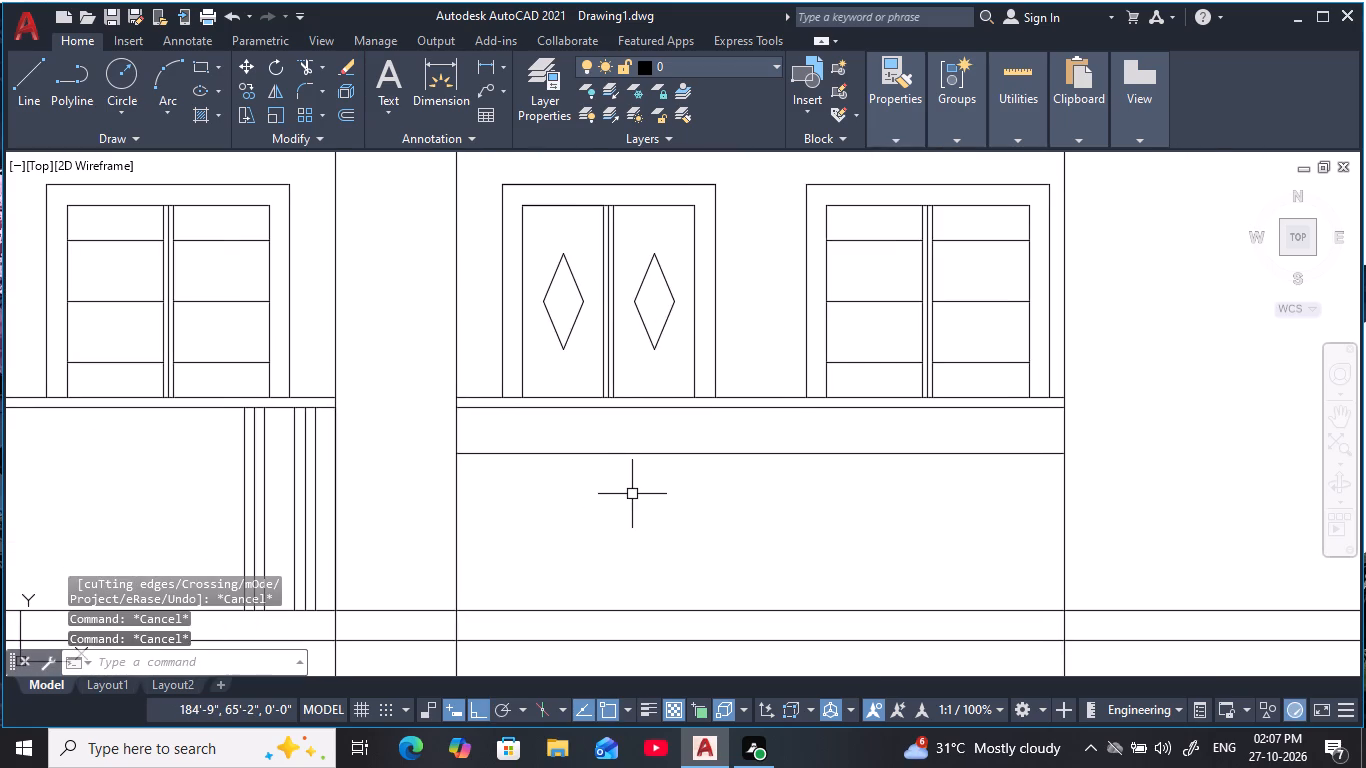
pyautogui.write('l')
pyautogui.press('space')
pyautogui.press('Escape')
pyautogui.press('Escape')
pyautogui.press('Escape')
# Offset the middle column's right edge line 4" to the right.
pyautogui.write('o 4')
pyautogui.press('space')
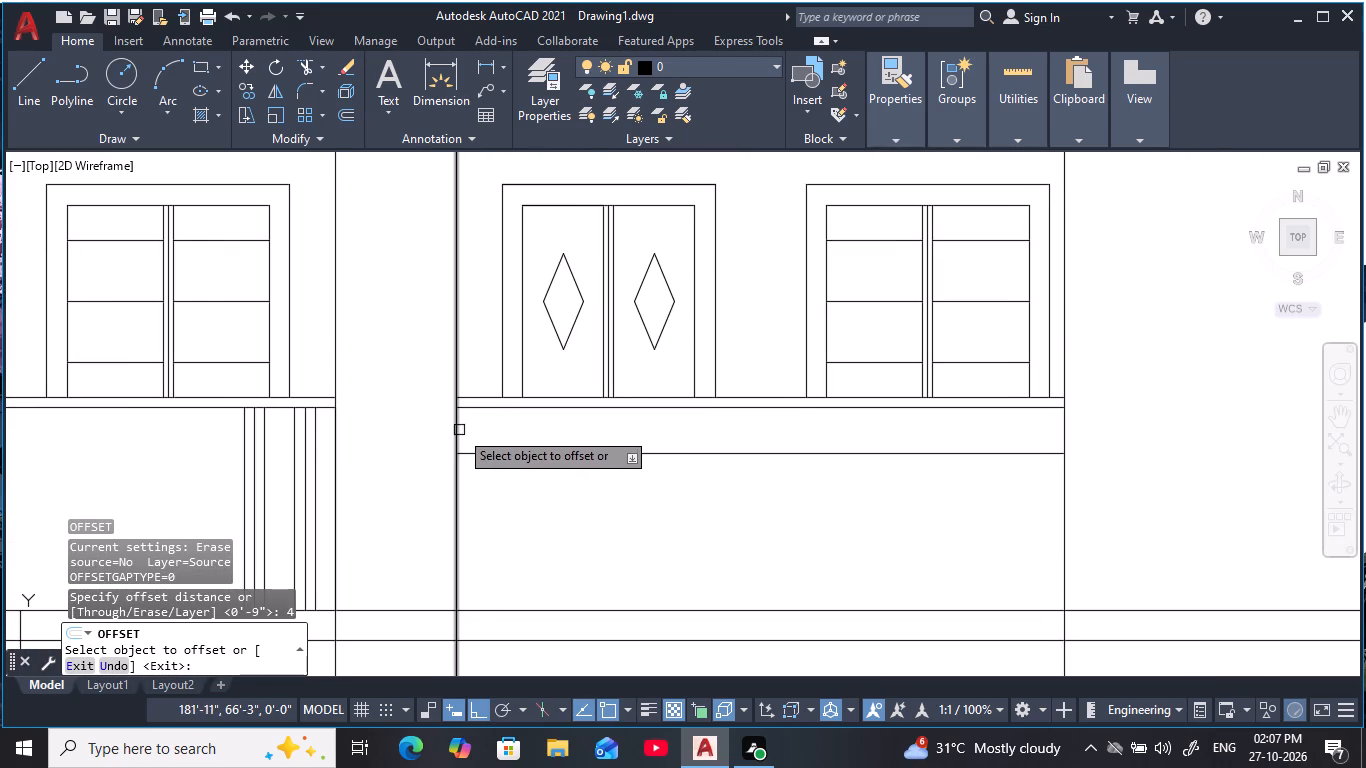
pyautogui.click(457, 430)
pyautogui.click(544, 425)
pyautogui.press('Escape')
pyautogui.press('Escape')
pyautogui.press('Escape')
pyautogui.press('Escape')
pyautogui.press('Escape')
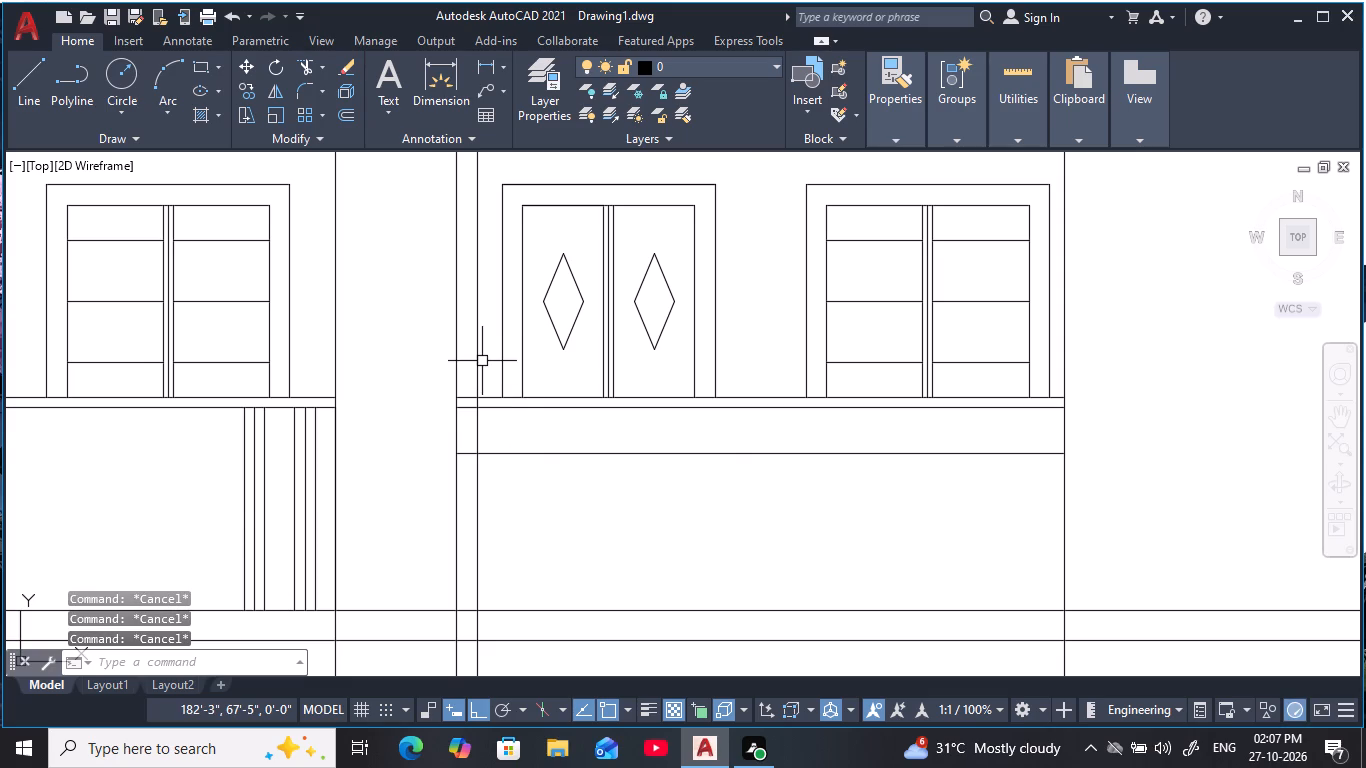
# Trim the 4" offset line between the two sill lines and erase its remaining piece above the sill.
pyautogui.write('tr')
pyautogui.press('space')
pyautogui.scroll(3, 474, 408)
pyautogui.click(478, 394)
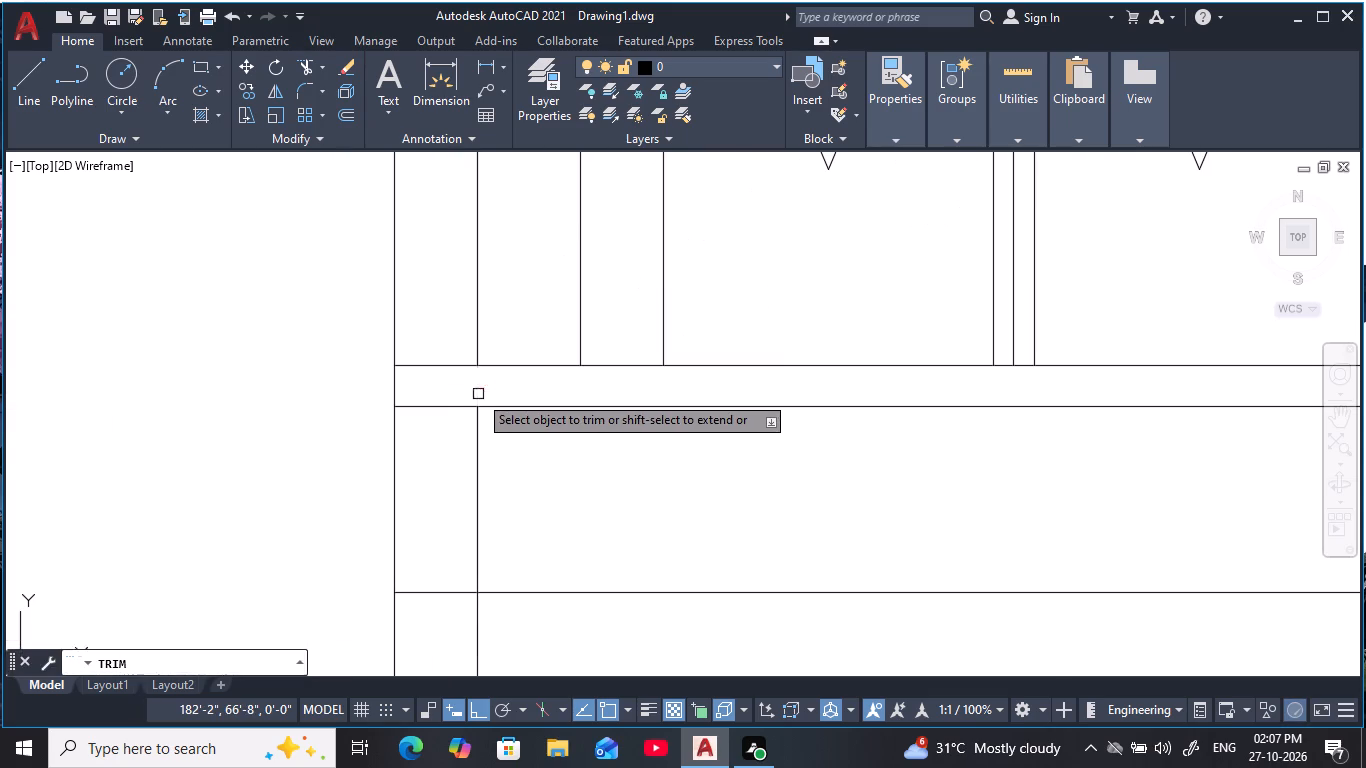
pyautogui.press('Escape')
pyautogui.press('Escape')
pyautogui.click(497, 345)
pyautogui.click(440, 327)
pyautogui.press('e')
pyautogui.press('space')
pyautogui.scroll(-1, 579, 443)
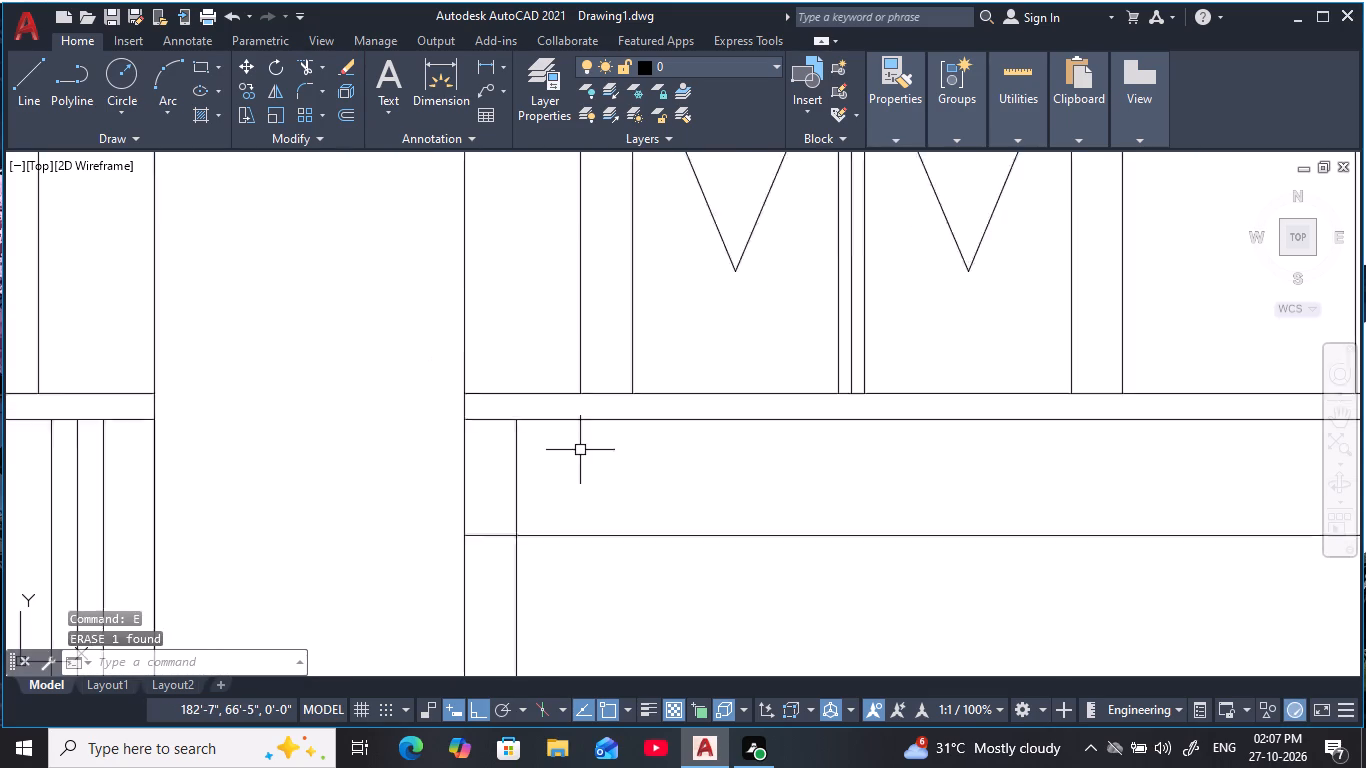
# Trim off the part of the 4" offset line below the band's bottom line, leaving a short divider.
pyautogui.scroll(-1, 581, 451)
pyautogui.moveTo(586, 454); pyautogui.dragTo(583, 401, button='middle')
pyautogui.press('Escape')
pyautogui.press('Escape')
pyautogui.write('tr')
pyautogui.press('space')
pyautogui.click(573, 502)
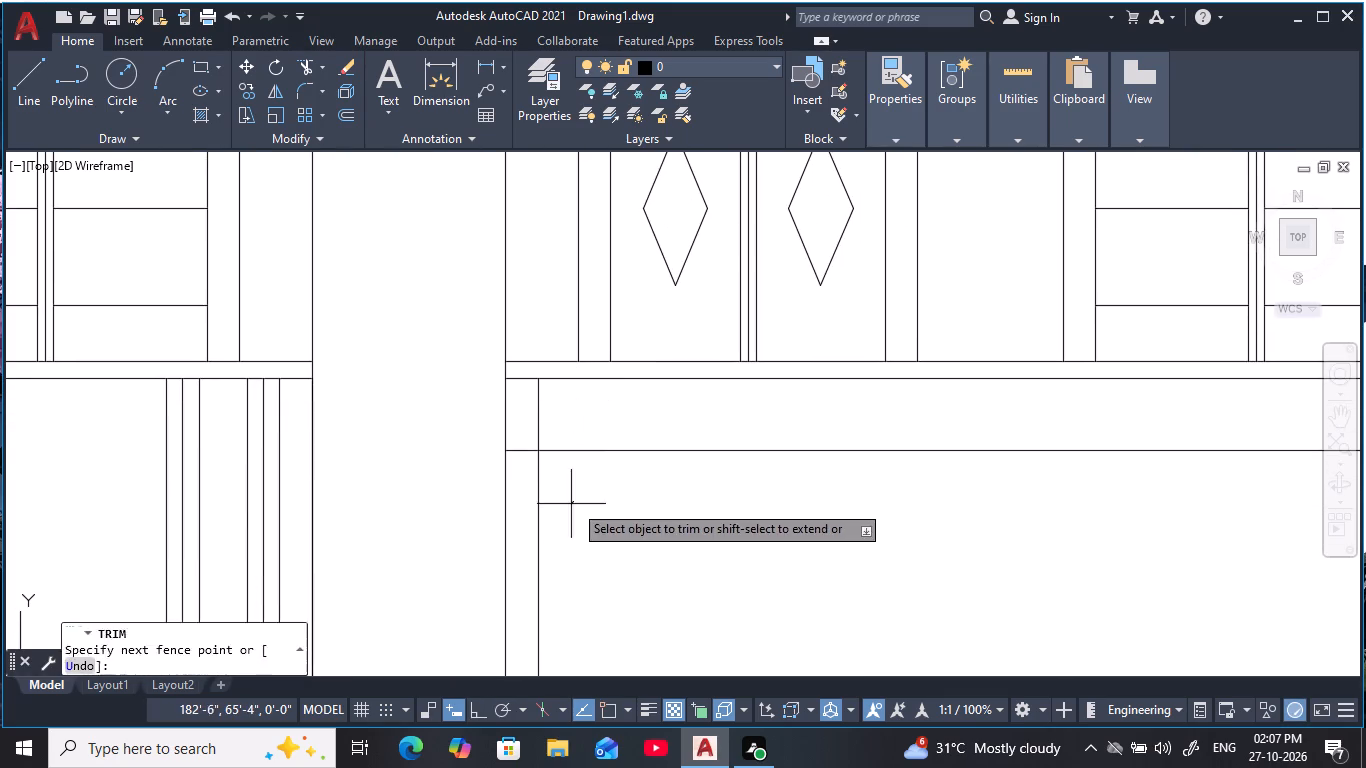
pyautogui.click(528, 508)
pyautogui.scroll(-2, 637, 527)
pyautogui.moveTo(643, 527); pyautogui.dragTo(555, 366, button='middle')
pyautogui.press('Escape')
pyautogui.press('Escape')
pyautogui.moveTo(545, 352); pyautogui.dragTo(573, 407, button='middle')
pyautogui.press('Escape')
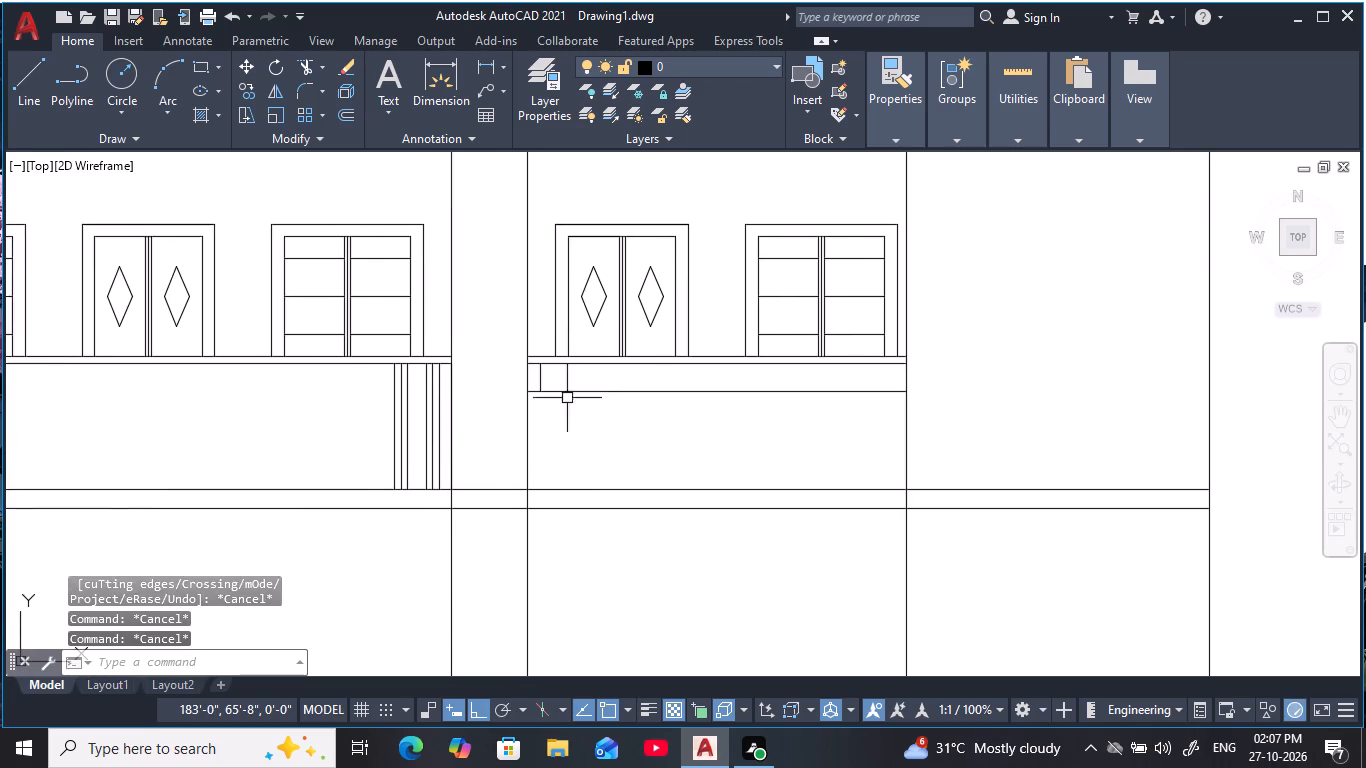
pyautogui.press('Escape')
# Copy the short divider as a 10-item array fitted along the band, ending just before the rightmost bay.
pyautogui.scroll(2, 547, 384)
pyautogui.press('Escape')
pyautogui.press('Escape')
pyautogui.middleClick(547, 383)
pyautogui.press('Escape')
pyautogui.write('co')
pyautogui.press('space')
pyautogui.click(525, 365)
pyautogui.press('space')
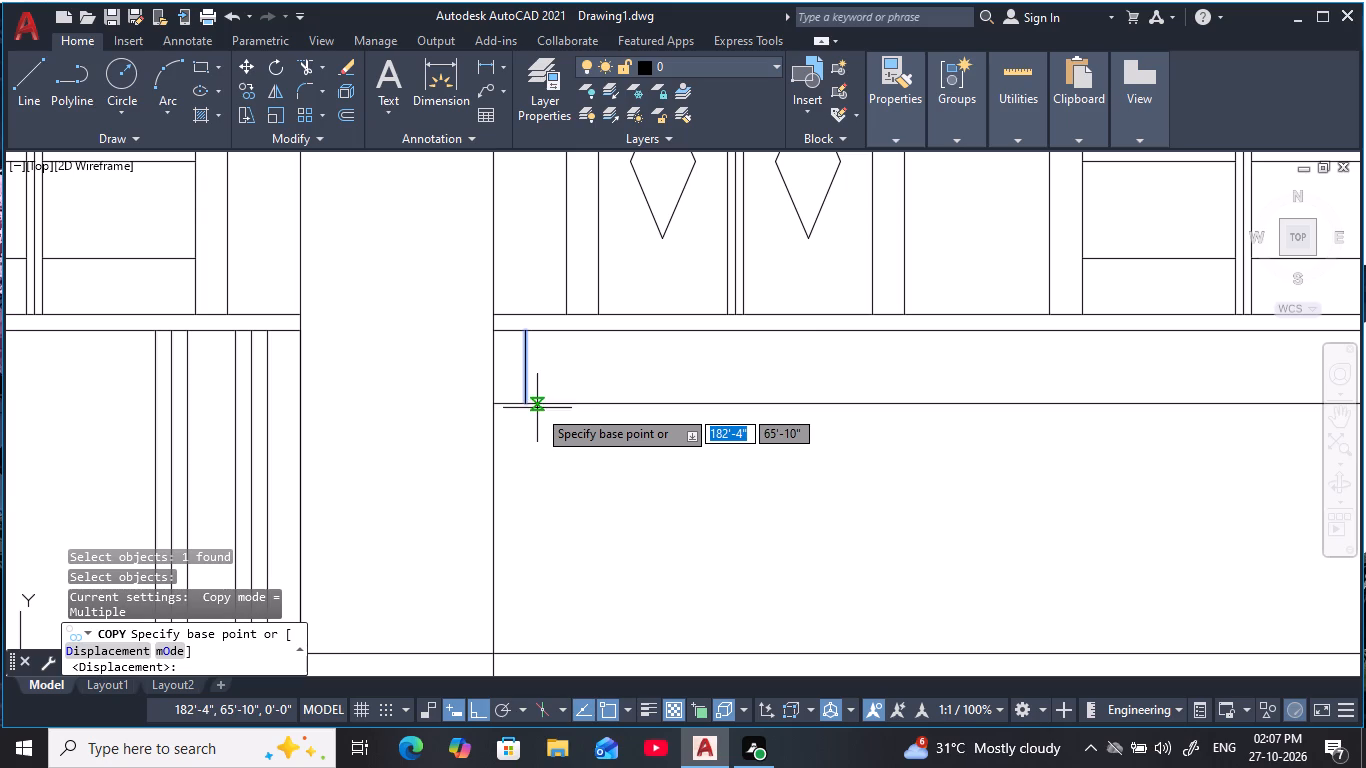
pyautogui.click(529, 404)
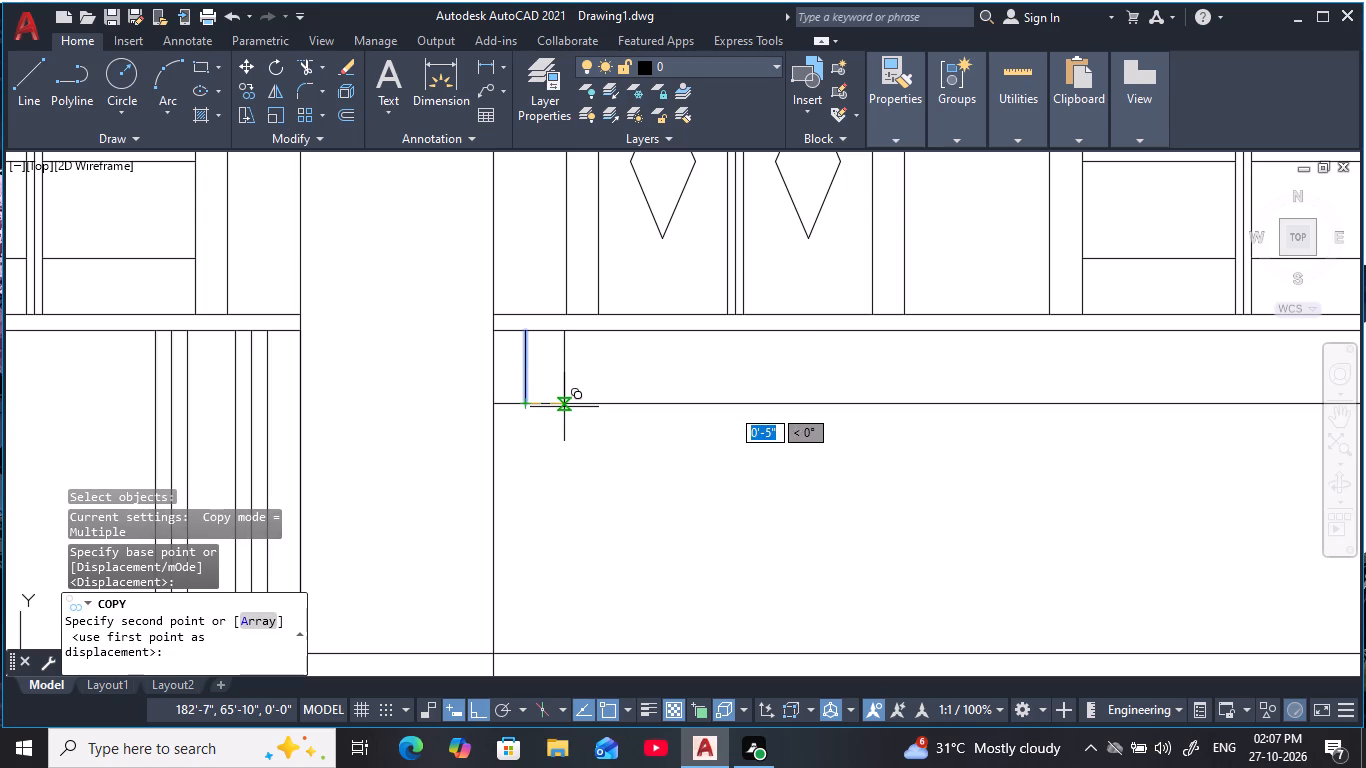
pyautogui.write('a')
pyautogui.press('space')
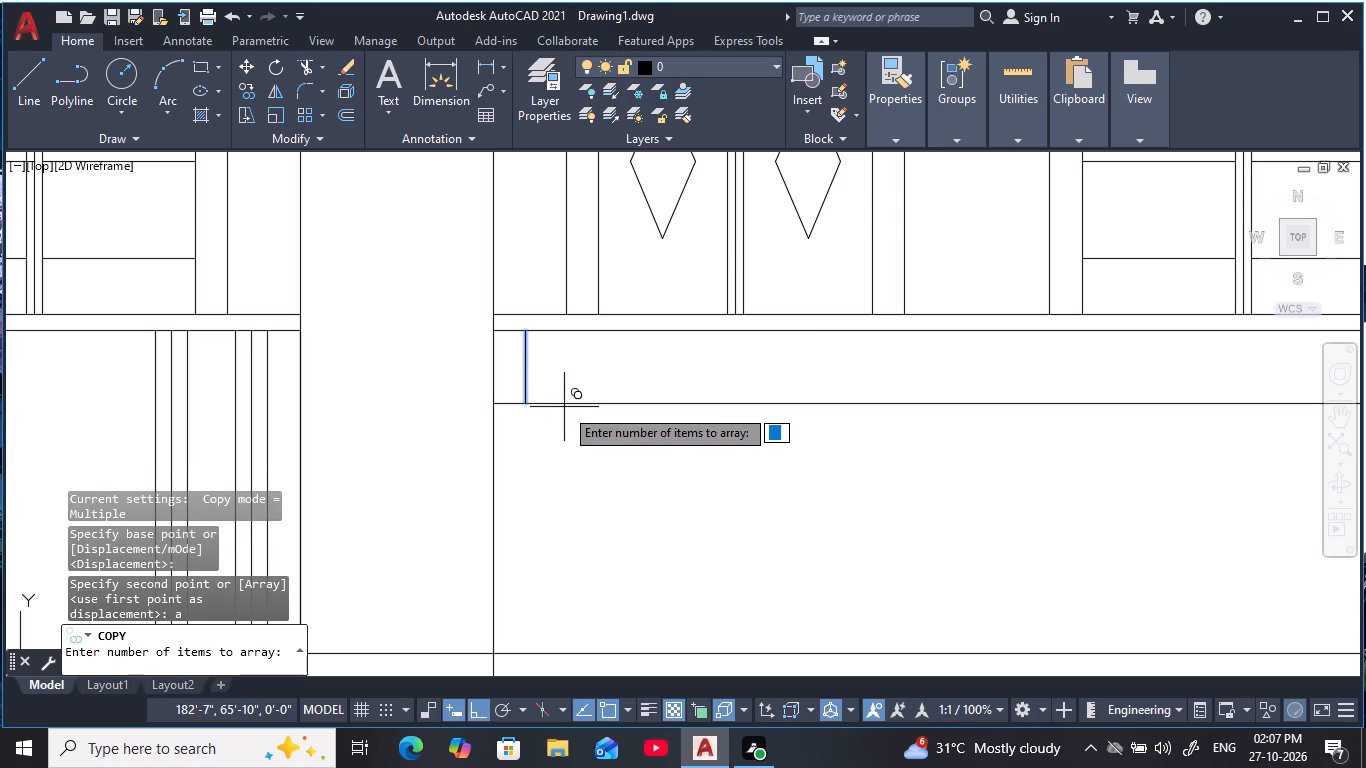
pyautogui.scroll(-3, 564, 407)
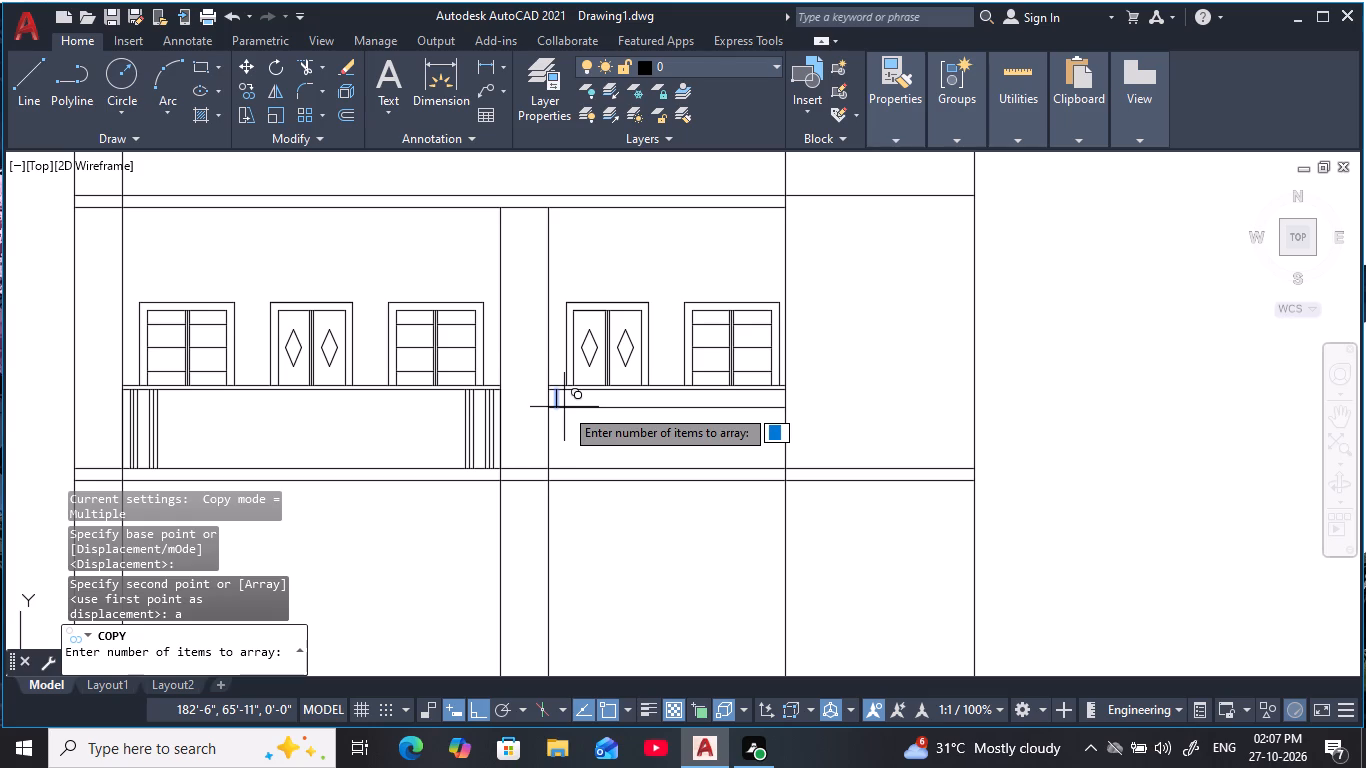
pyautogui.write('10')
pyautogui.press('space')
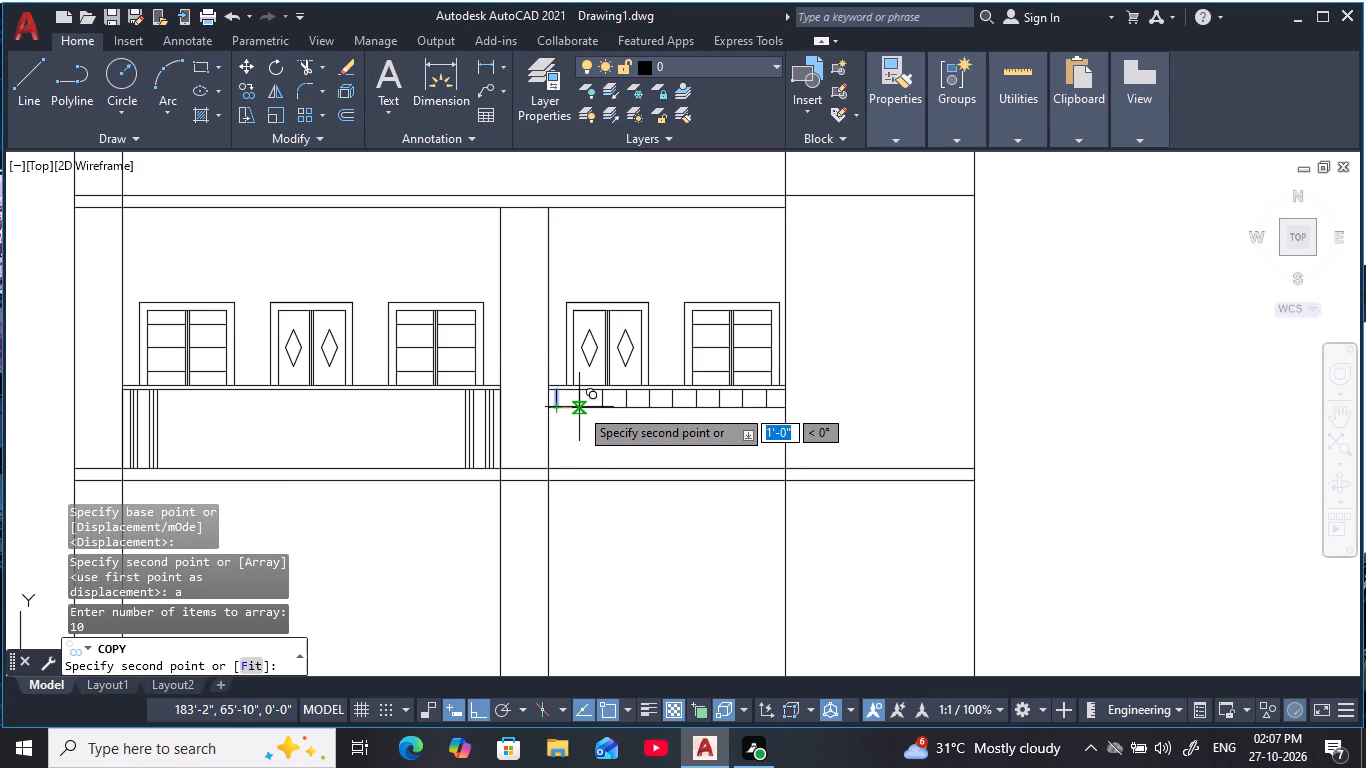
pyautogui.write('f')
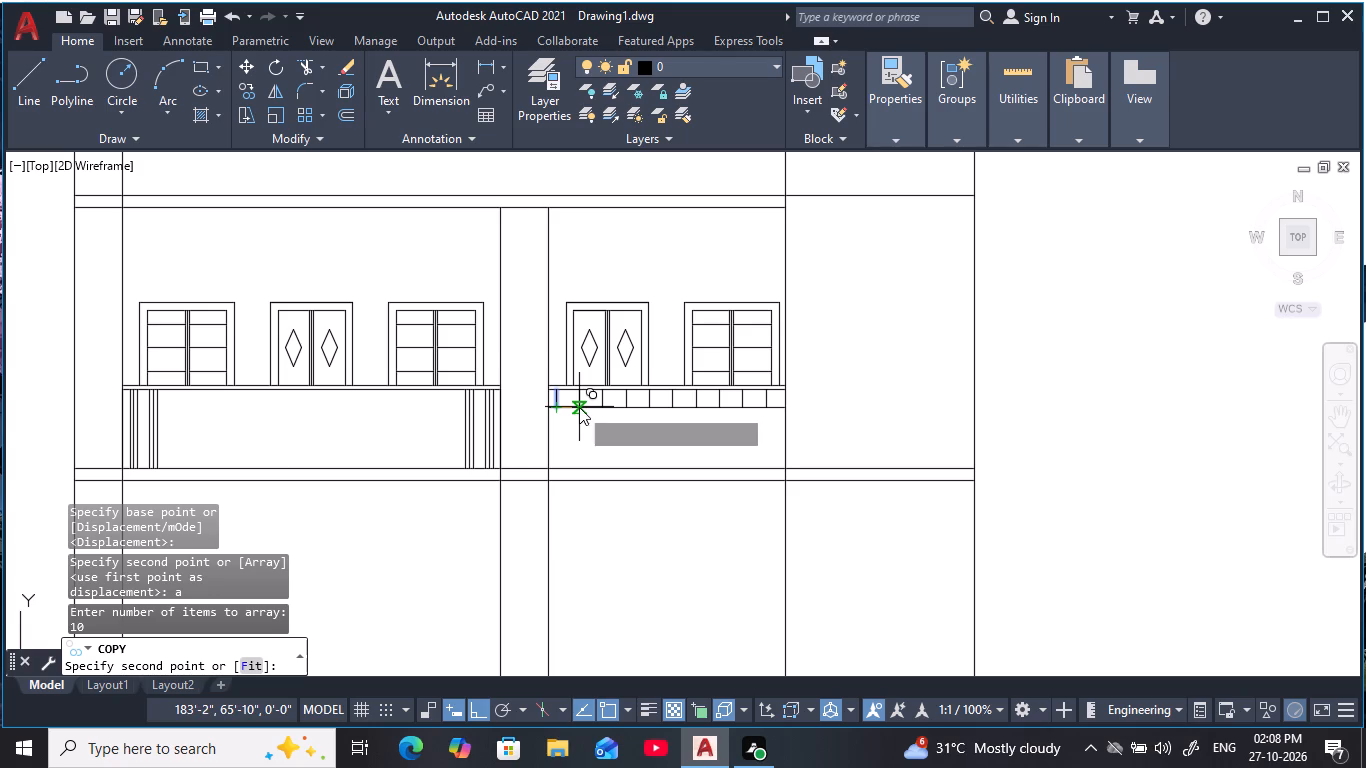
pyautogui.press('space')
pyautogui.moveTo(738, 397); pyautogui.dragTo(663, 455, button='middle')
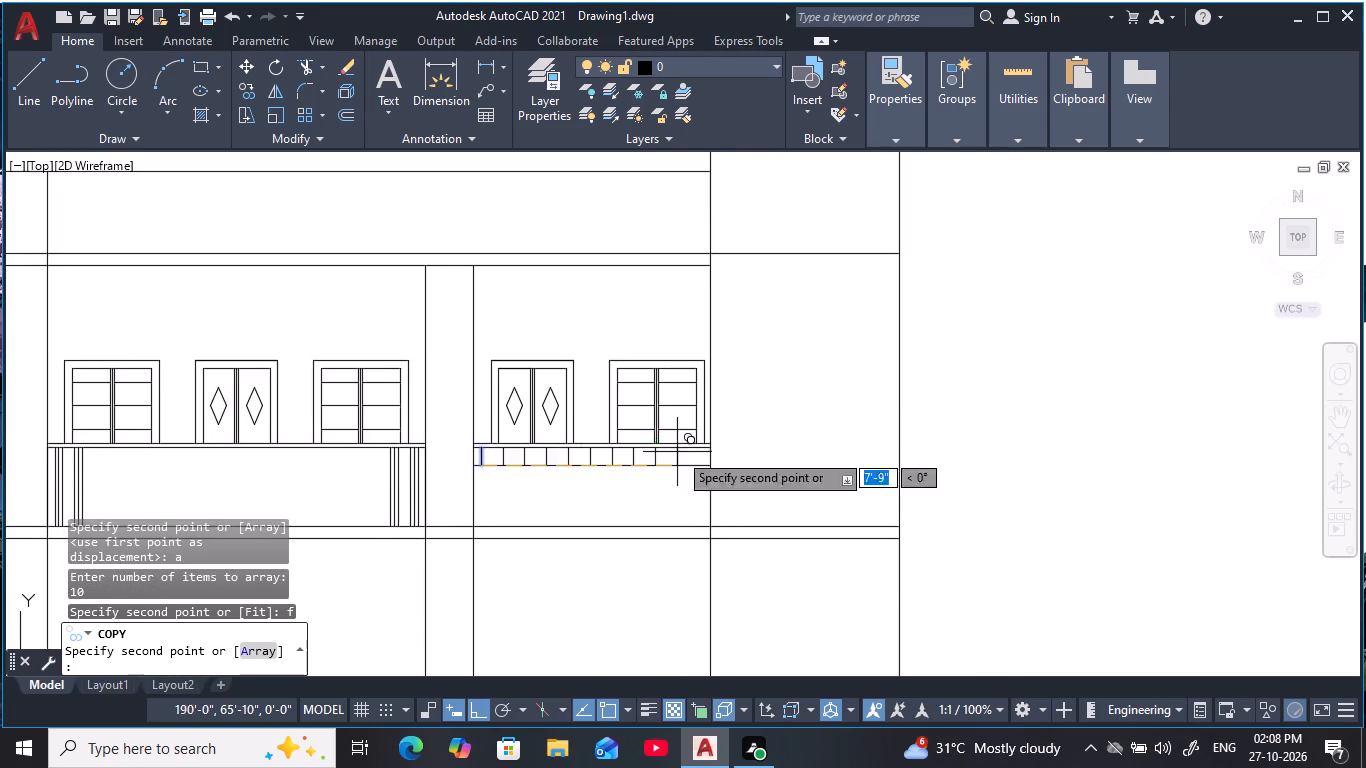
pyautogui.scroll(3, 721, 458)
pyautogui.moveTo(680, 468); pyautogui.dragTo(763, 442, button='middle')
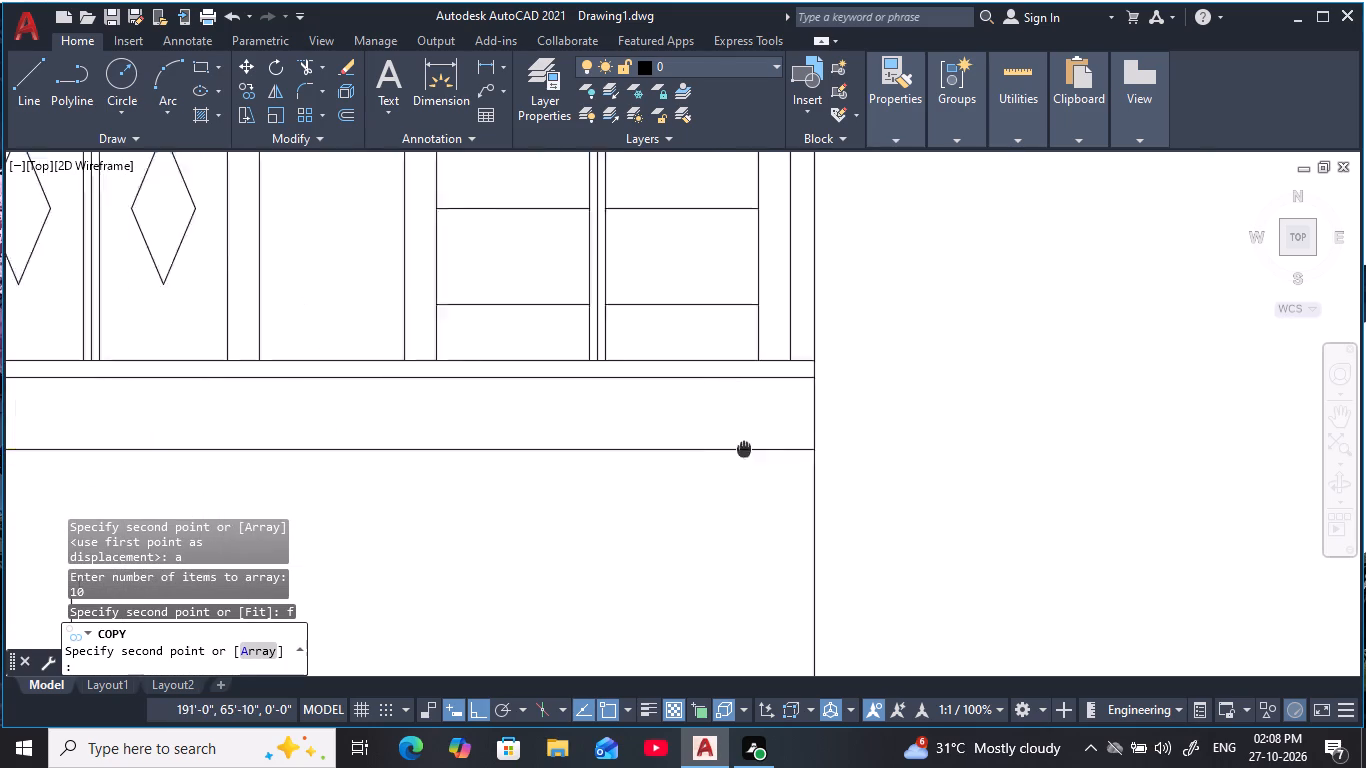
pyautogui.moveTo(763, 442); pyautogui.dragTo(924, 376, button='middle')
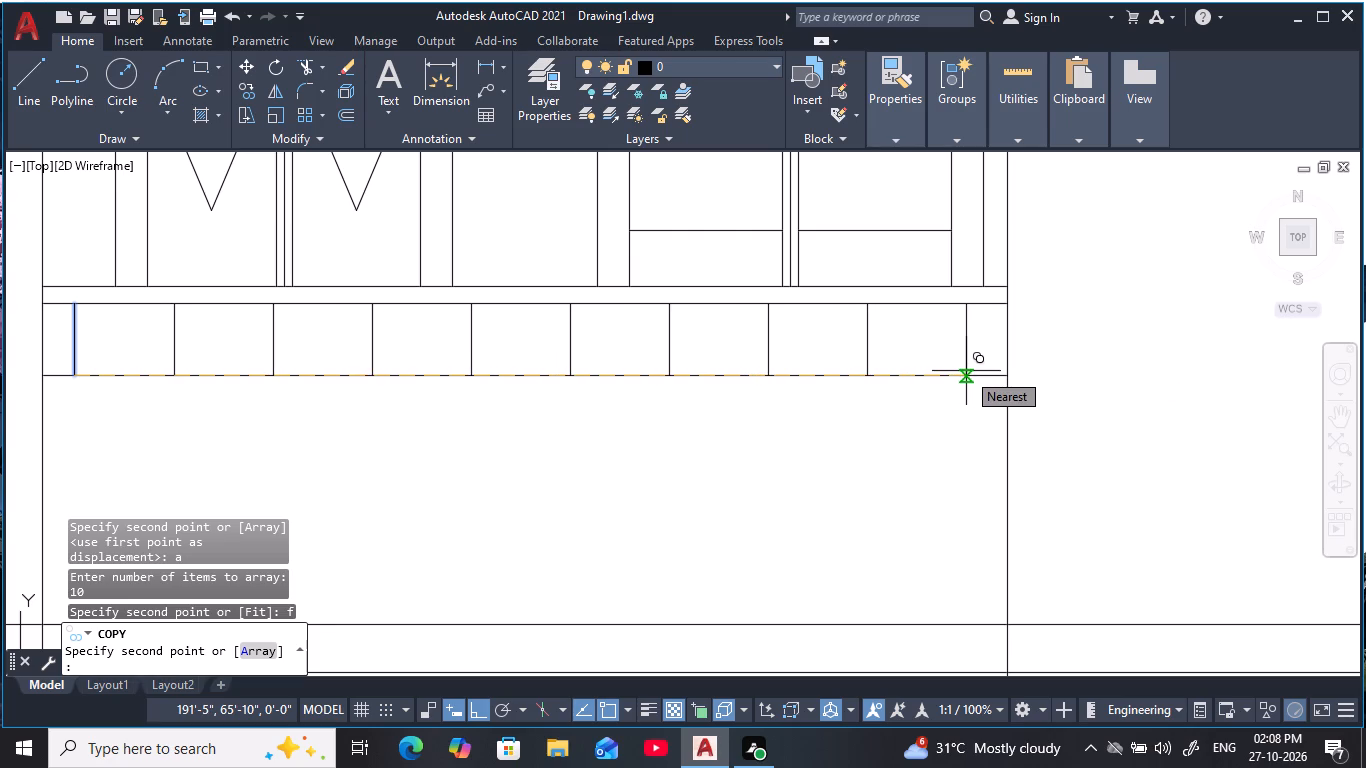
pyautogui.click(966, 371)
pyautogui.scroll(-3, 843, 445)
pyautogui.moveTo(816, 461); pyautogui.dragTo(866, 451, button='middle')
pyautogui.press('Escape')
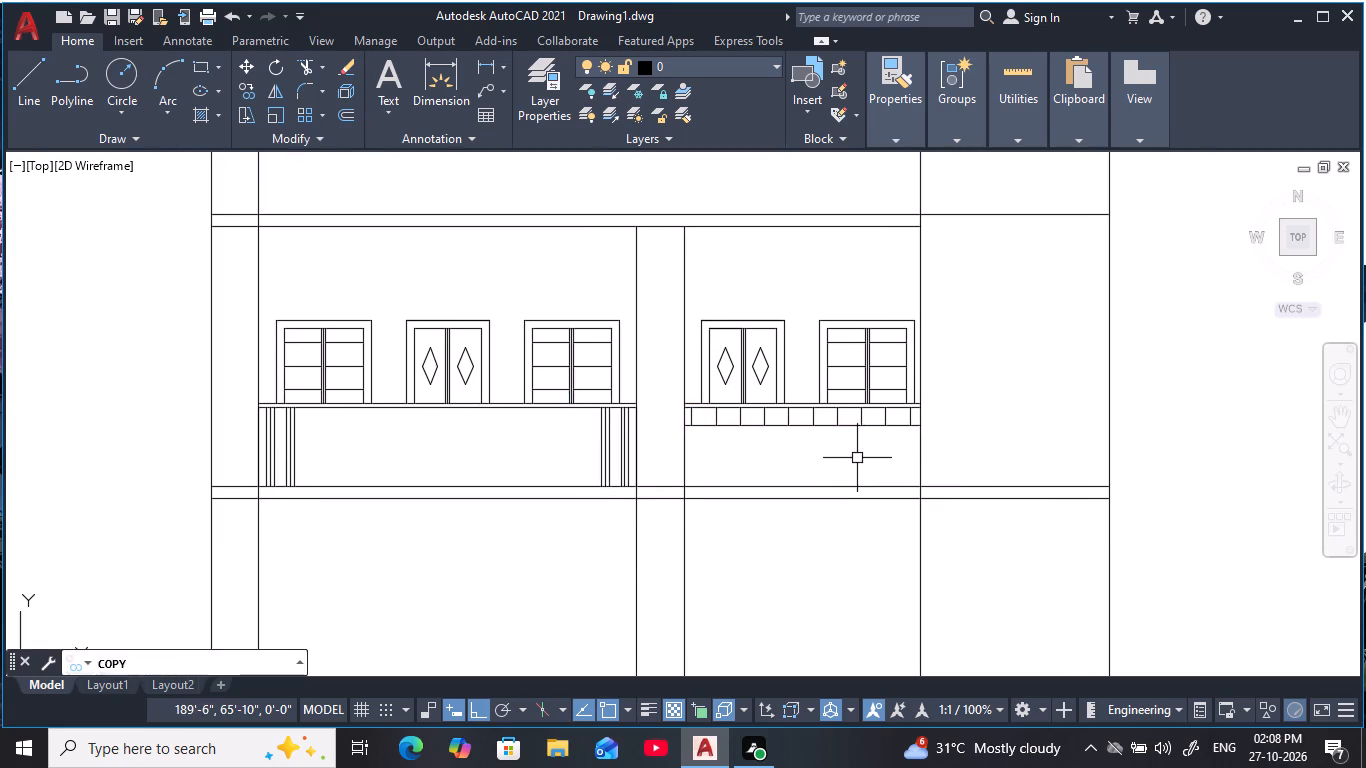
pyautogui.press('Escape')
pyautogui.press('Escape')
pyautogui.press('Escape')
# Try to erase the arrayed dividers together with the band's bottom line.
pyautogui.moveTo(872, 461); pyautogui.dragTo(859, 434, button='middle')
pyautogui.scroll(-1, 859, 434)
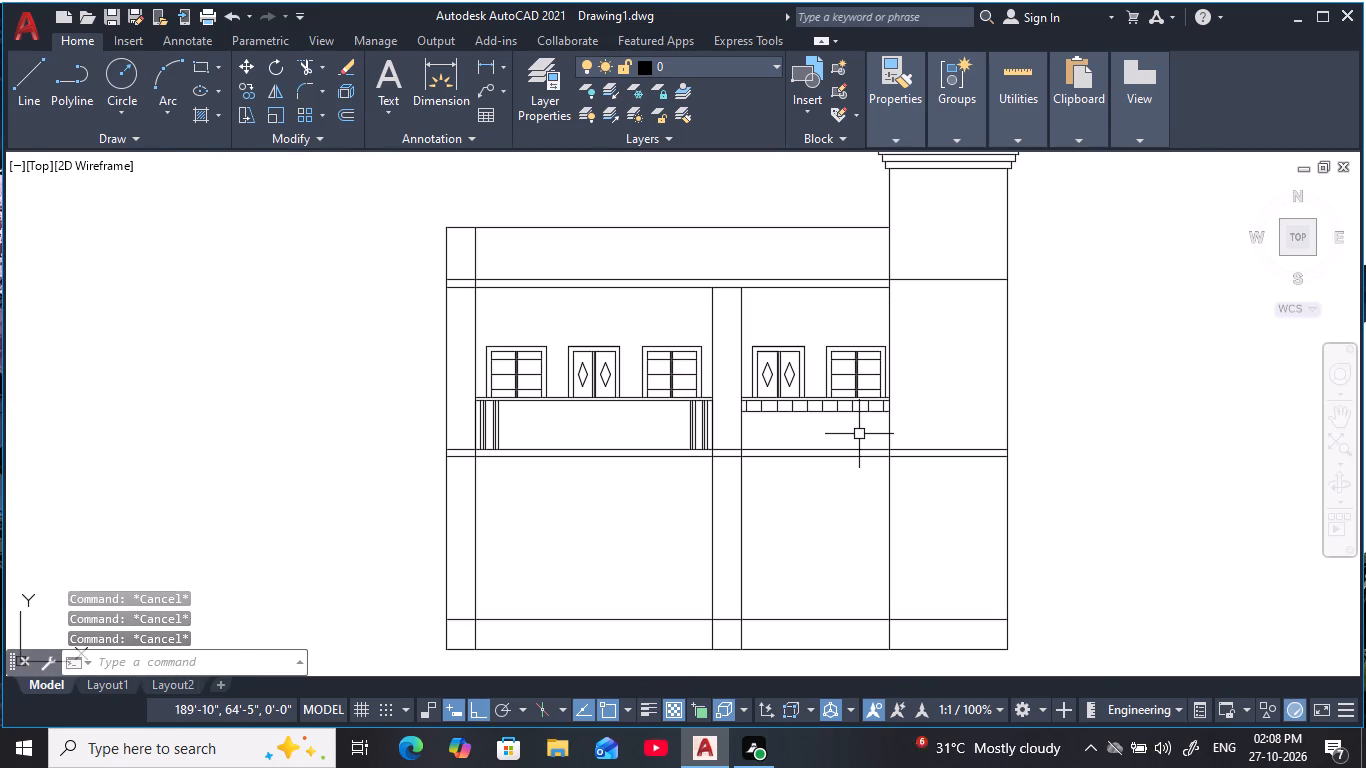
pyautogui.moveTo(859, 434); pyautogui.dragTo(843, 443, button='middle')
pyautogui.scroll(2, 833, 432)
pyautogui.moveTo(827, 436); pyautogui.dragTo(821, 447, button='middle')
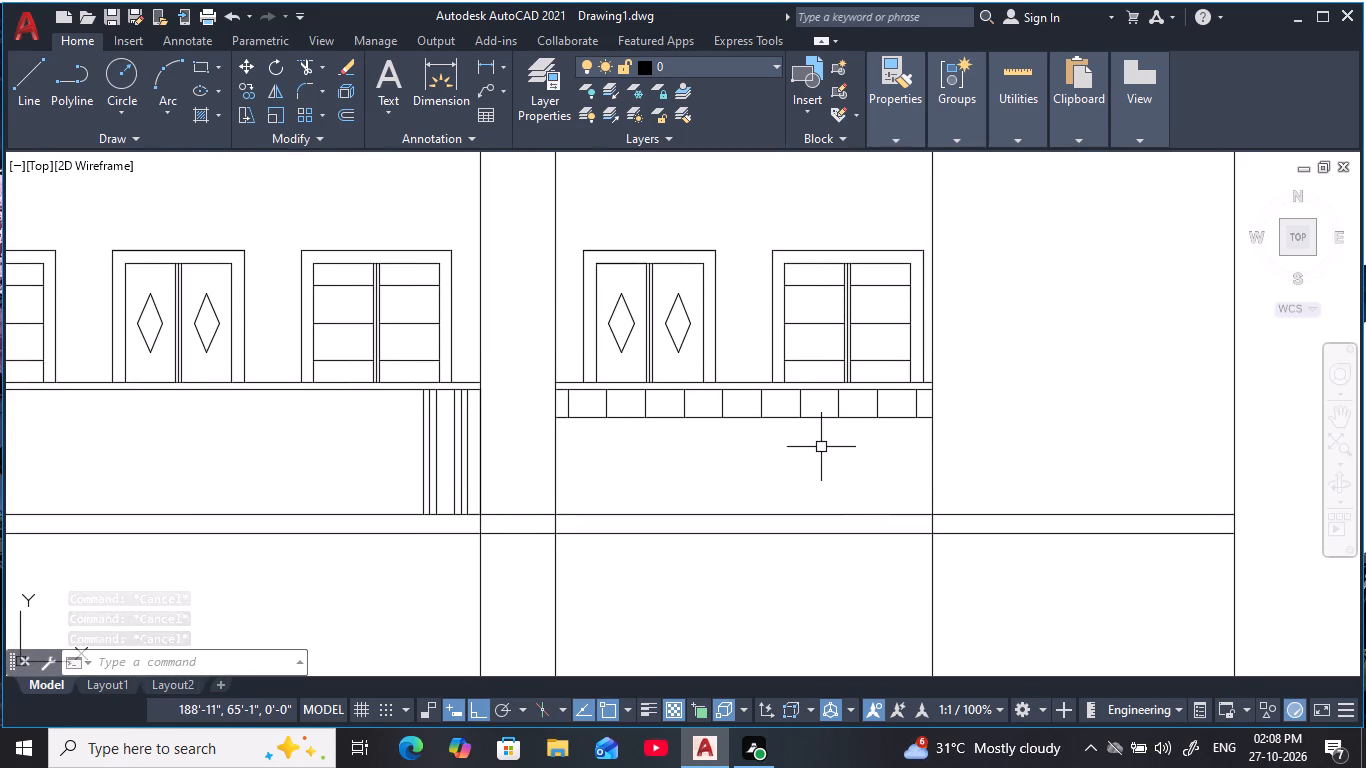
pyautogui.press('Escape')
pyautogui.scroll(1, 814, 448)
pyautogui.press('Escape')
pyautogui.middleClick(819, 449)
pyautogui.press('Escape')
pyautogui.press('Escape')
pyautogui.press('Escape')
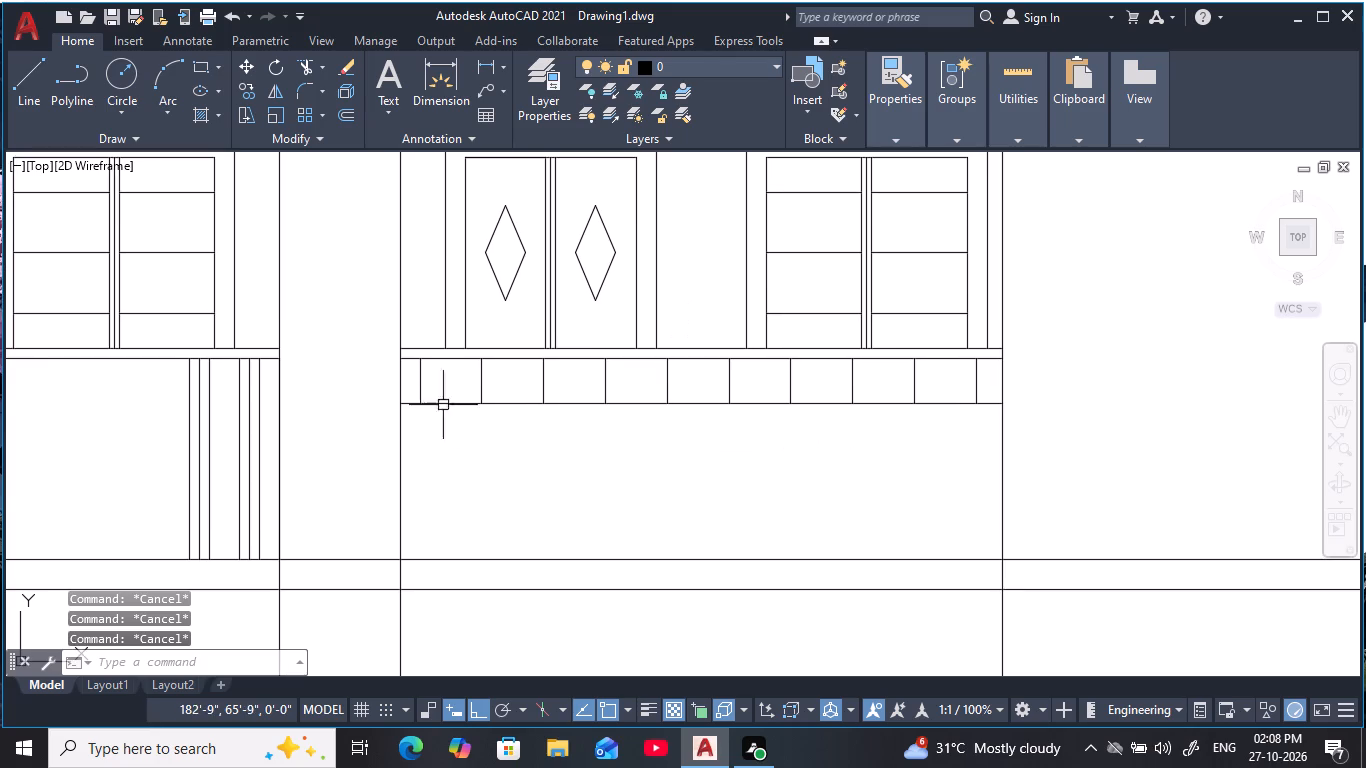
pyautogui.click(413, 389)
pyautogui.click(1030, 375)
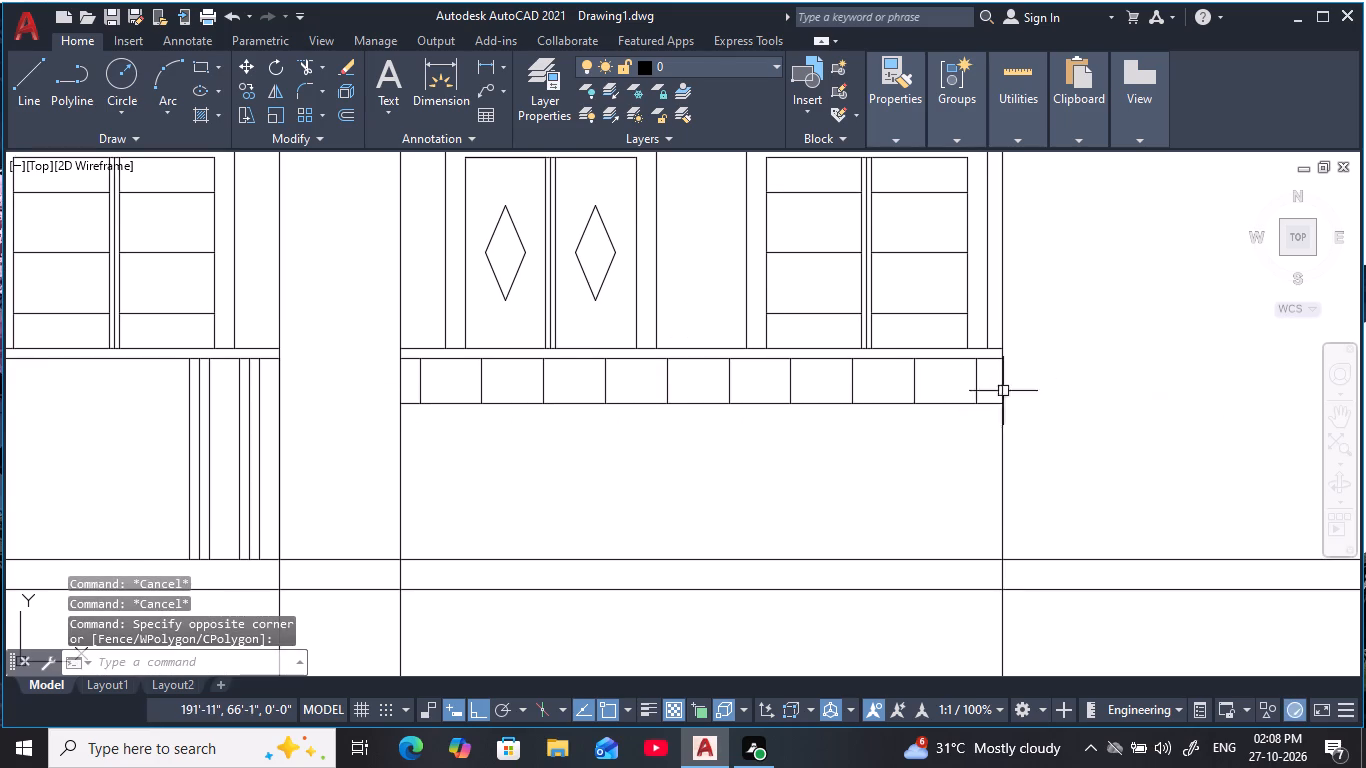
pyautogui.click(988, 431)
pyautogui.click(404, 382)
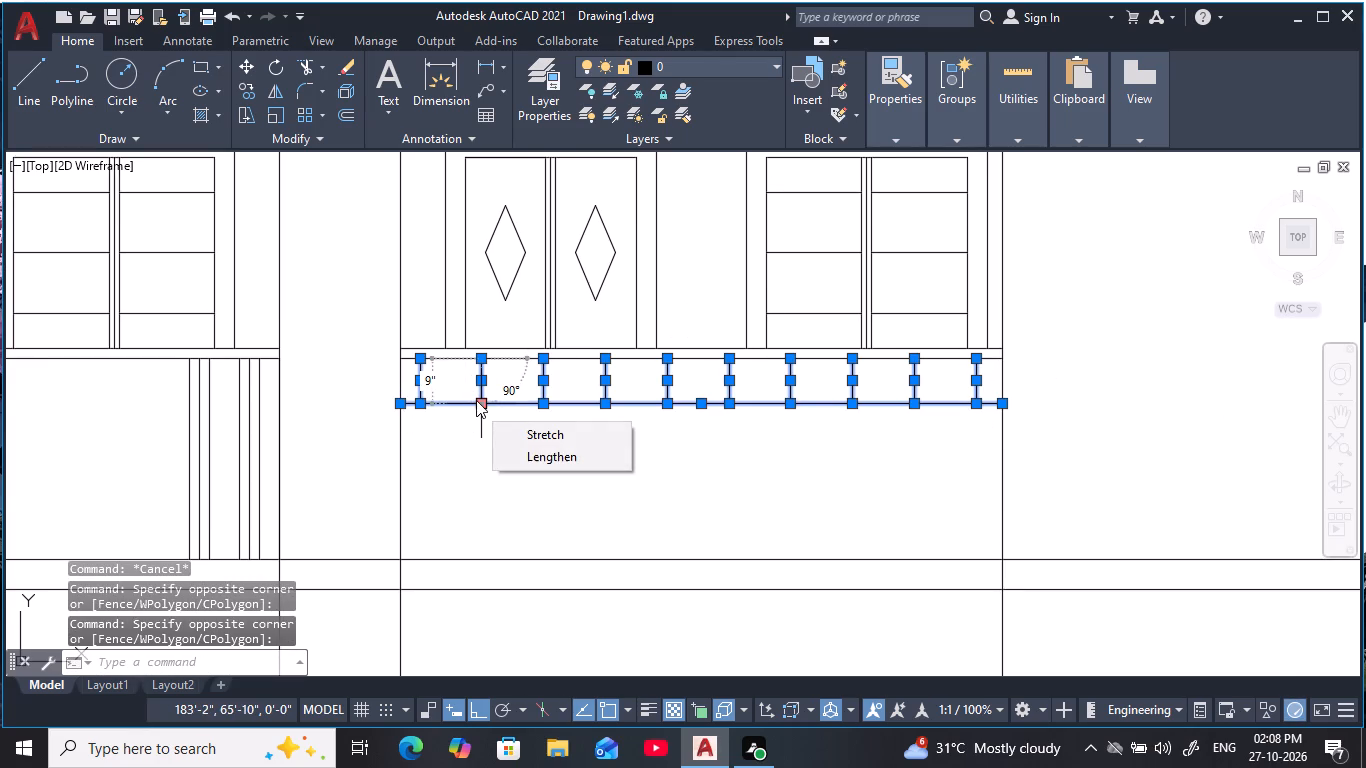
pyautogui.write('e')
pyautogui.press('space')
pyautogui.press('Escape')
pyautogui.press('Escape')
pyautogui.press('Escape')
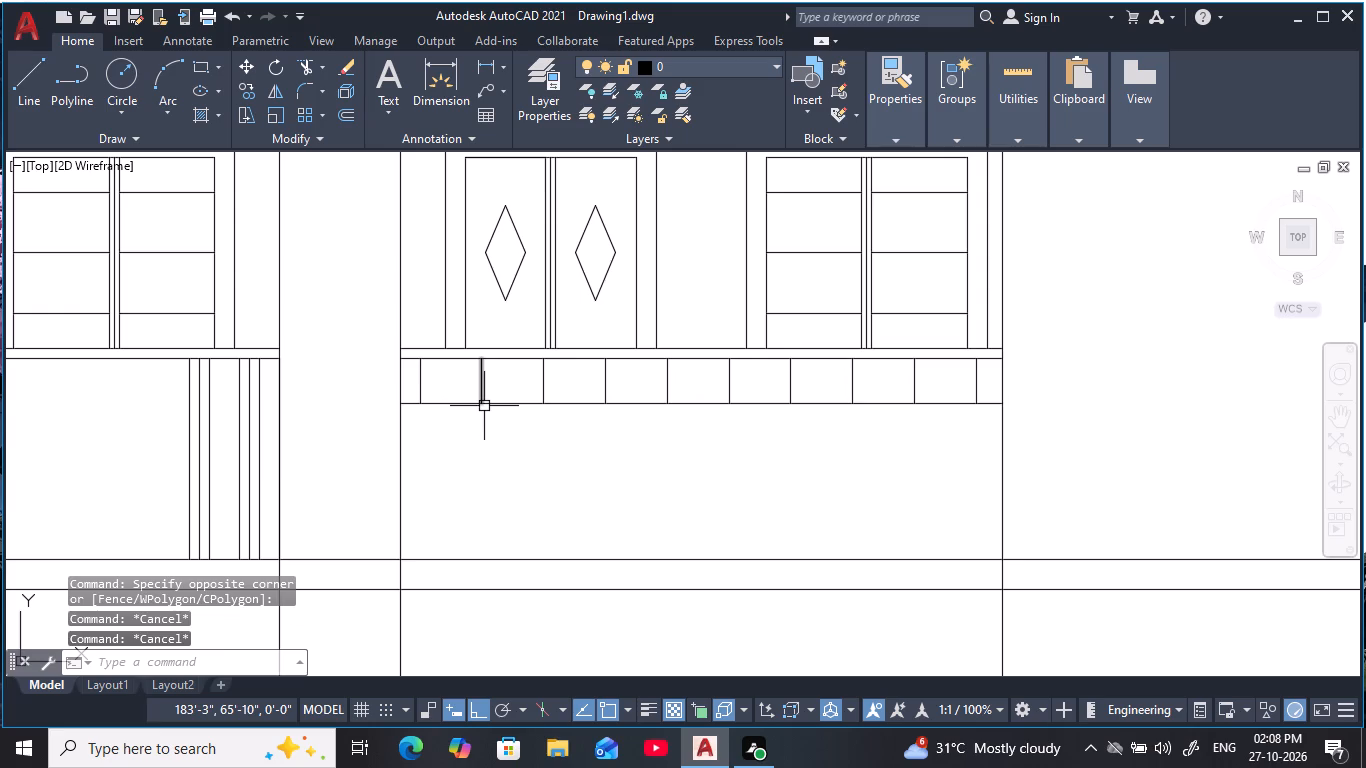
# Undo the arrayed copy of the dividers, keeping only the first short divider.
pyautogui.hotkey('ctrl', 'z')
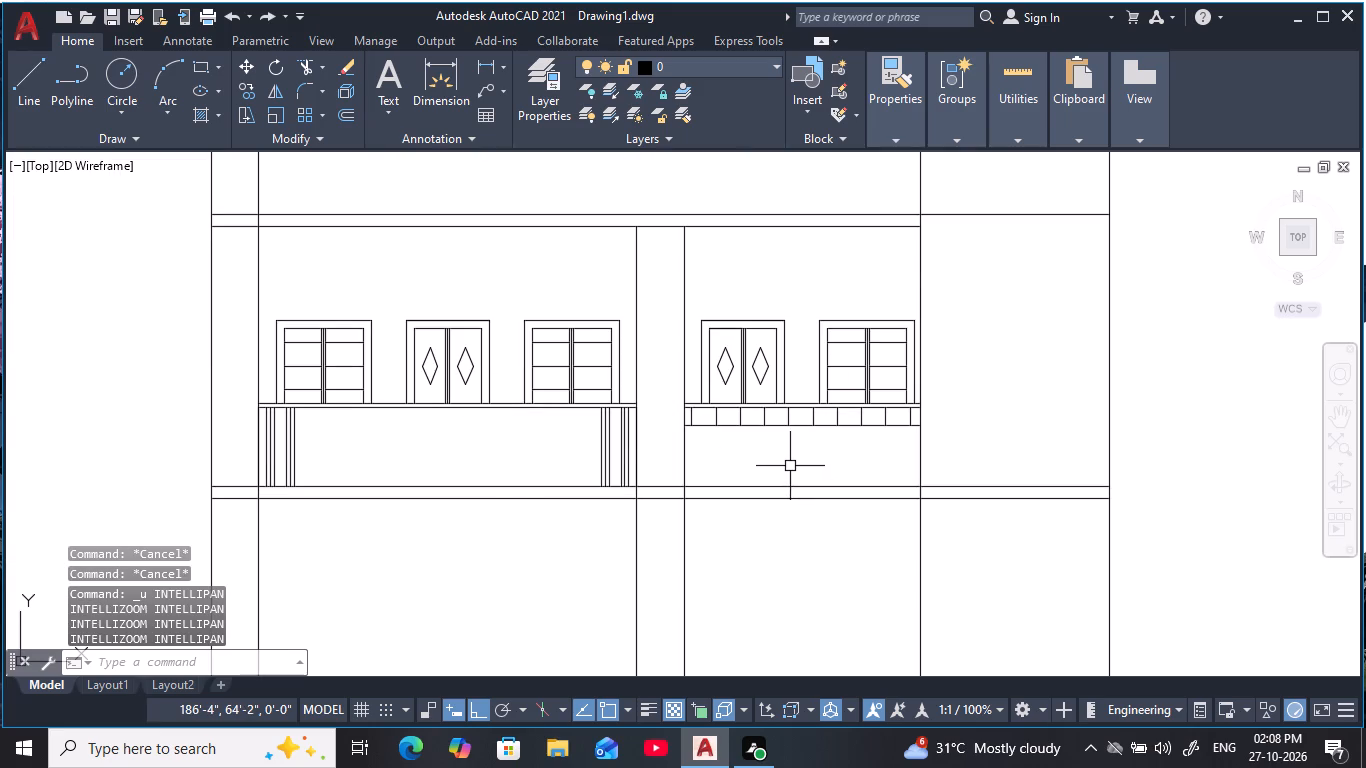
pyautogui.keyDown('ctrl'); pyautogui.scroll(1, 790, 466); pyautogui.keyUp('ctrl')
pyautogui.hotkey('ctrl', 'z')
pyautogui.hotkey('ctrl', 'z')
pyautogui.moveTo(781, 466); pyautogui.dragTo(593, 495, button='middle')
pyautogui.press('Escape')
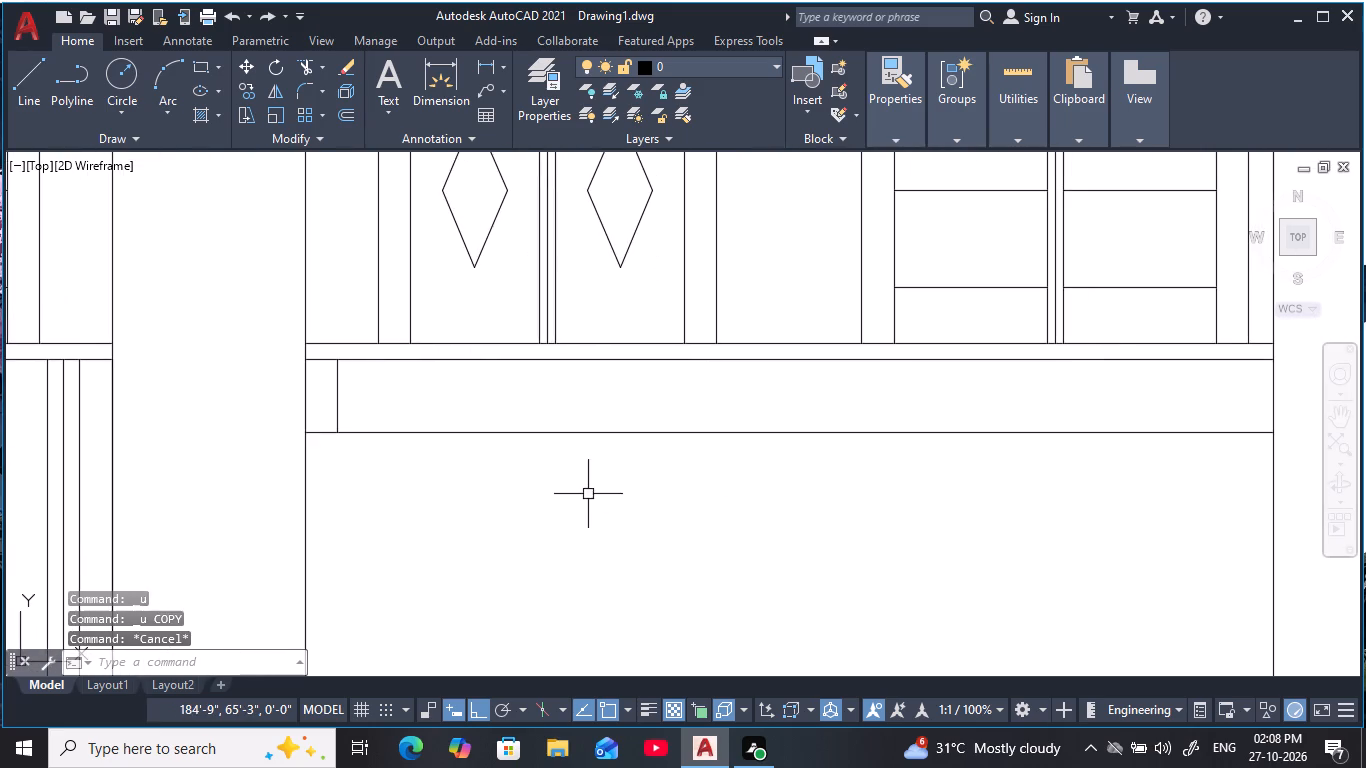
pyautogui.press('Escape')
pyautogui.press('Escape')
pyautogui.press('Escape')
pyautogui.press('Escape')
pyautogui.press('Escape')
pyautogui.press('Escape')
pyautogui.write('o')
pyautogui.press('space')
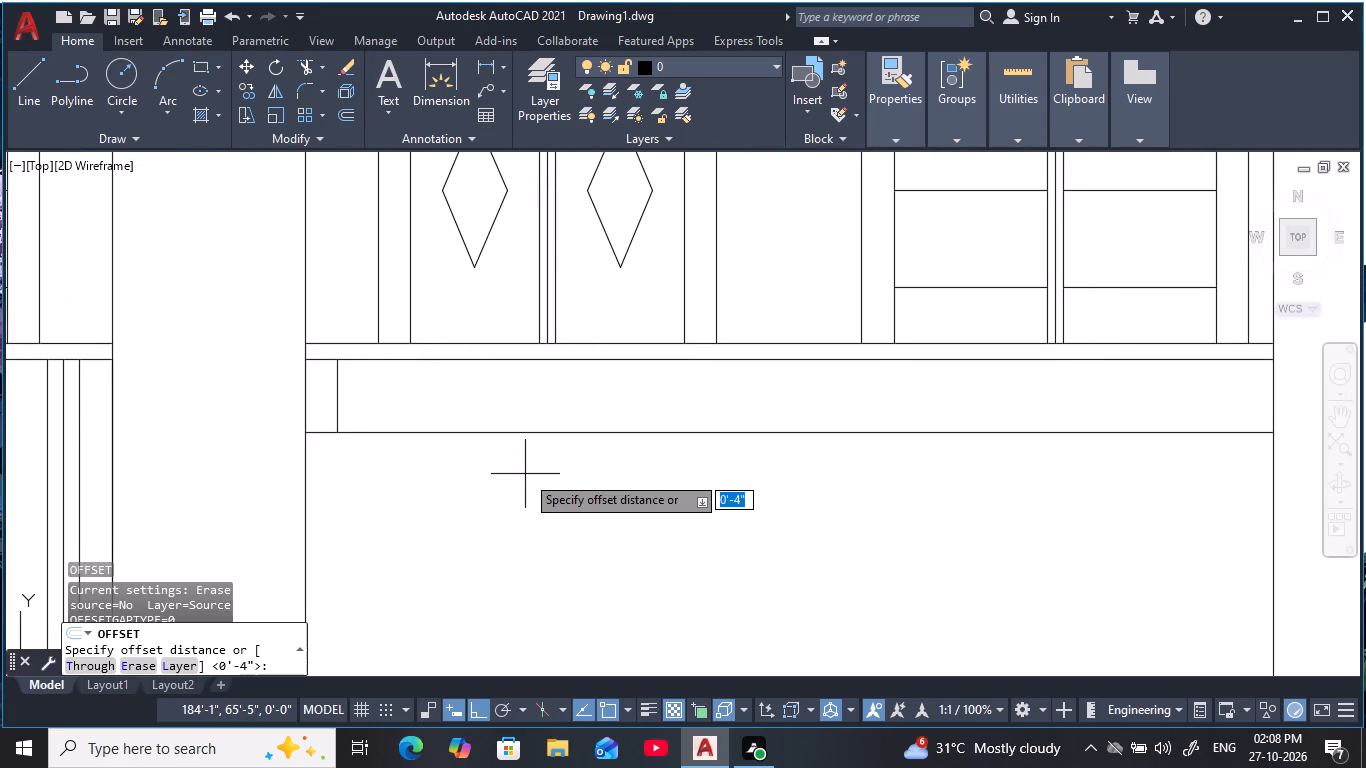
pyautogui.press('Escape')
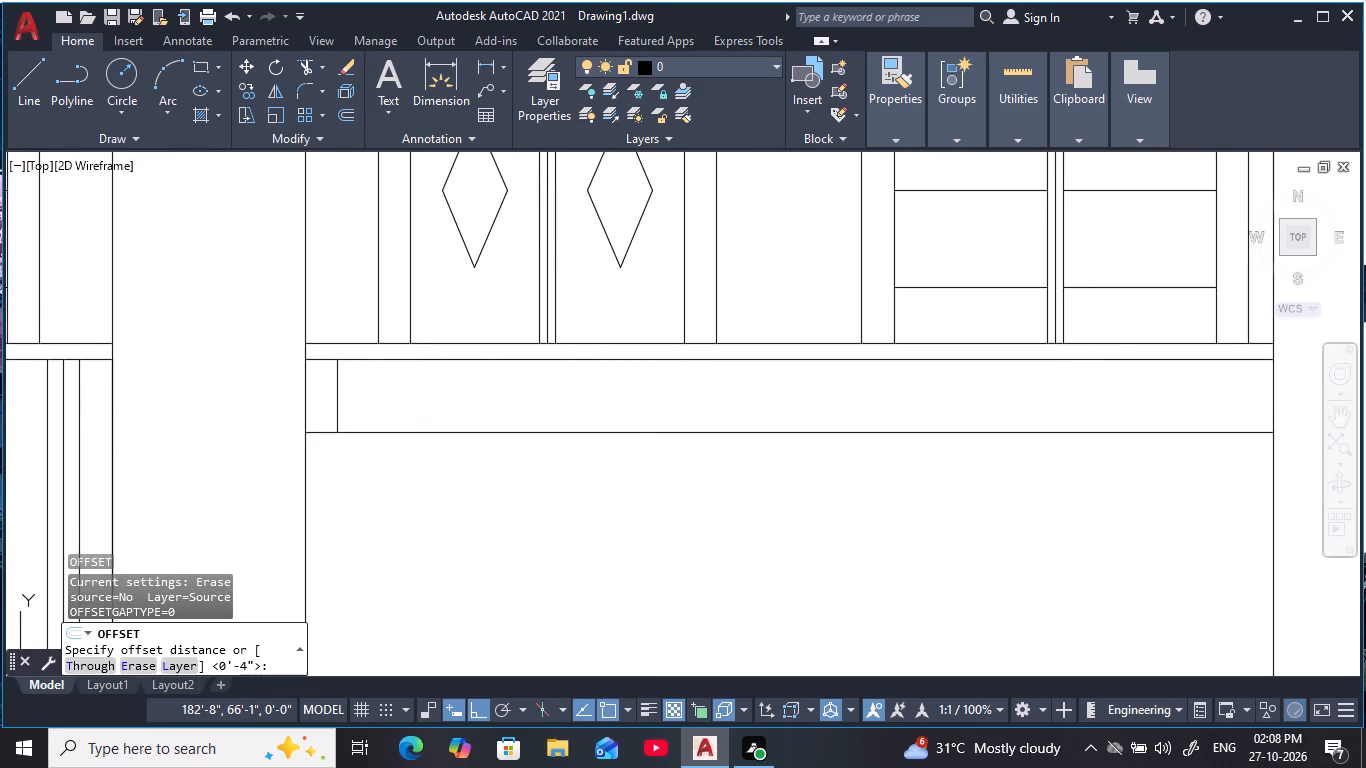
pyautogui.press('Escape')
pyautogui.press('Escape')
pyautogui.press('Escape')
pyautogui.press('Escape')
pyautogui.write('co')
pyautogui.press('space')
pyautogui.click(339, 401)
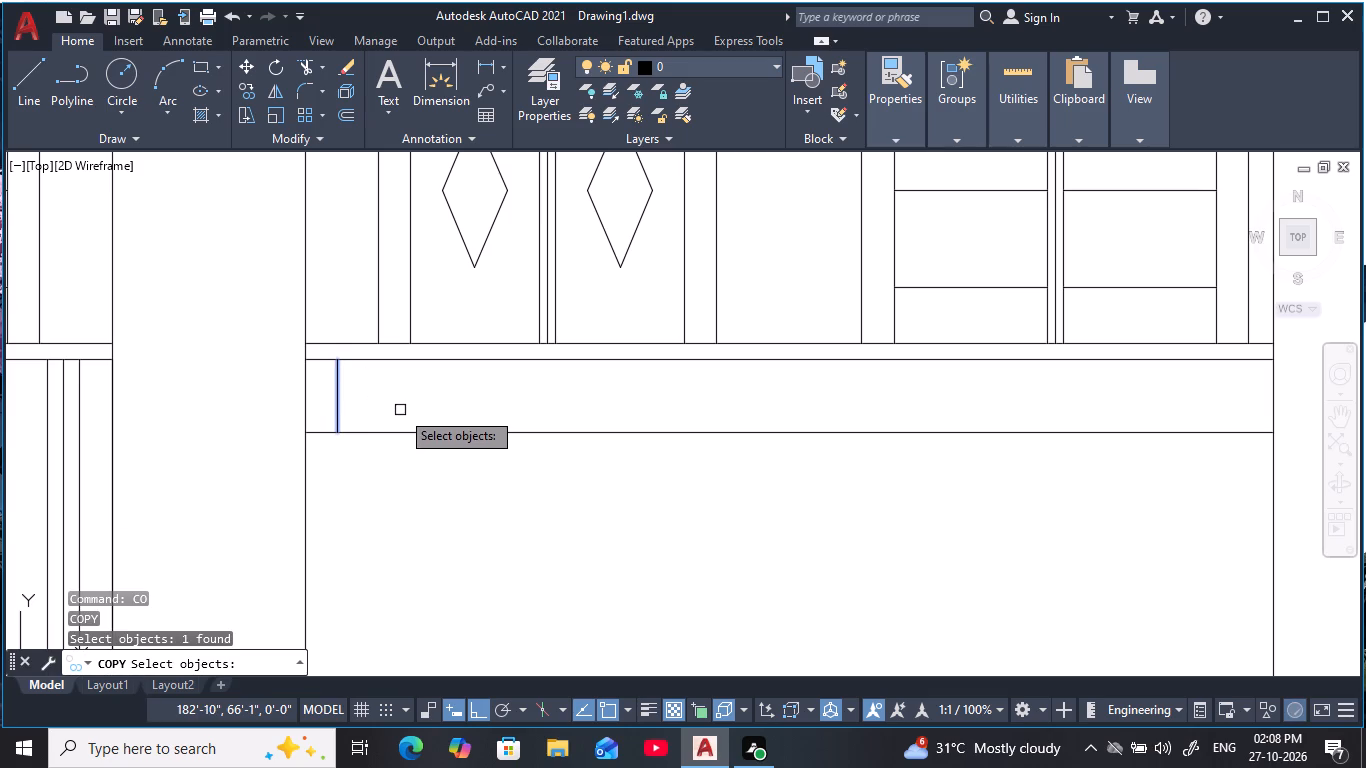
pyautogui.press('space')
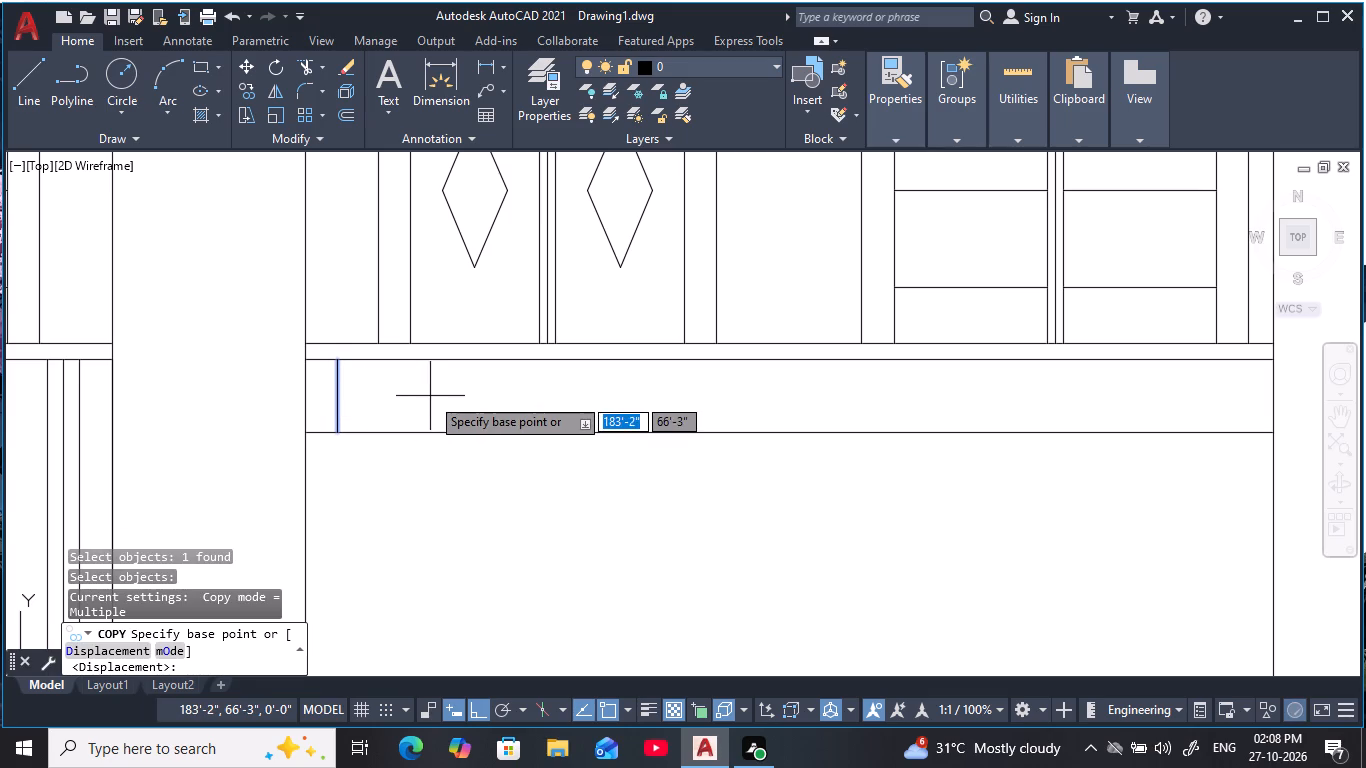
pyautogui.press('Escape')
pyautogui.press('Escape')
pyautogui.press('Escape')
# Offset the short divider 4" to the right seven times along the band using the Multiple option.
pyautogui.write('o')
pyautogui.press('space')
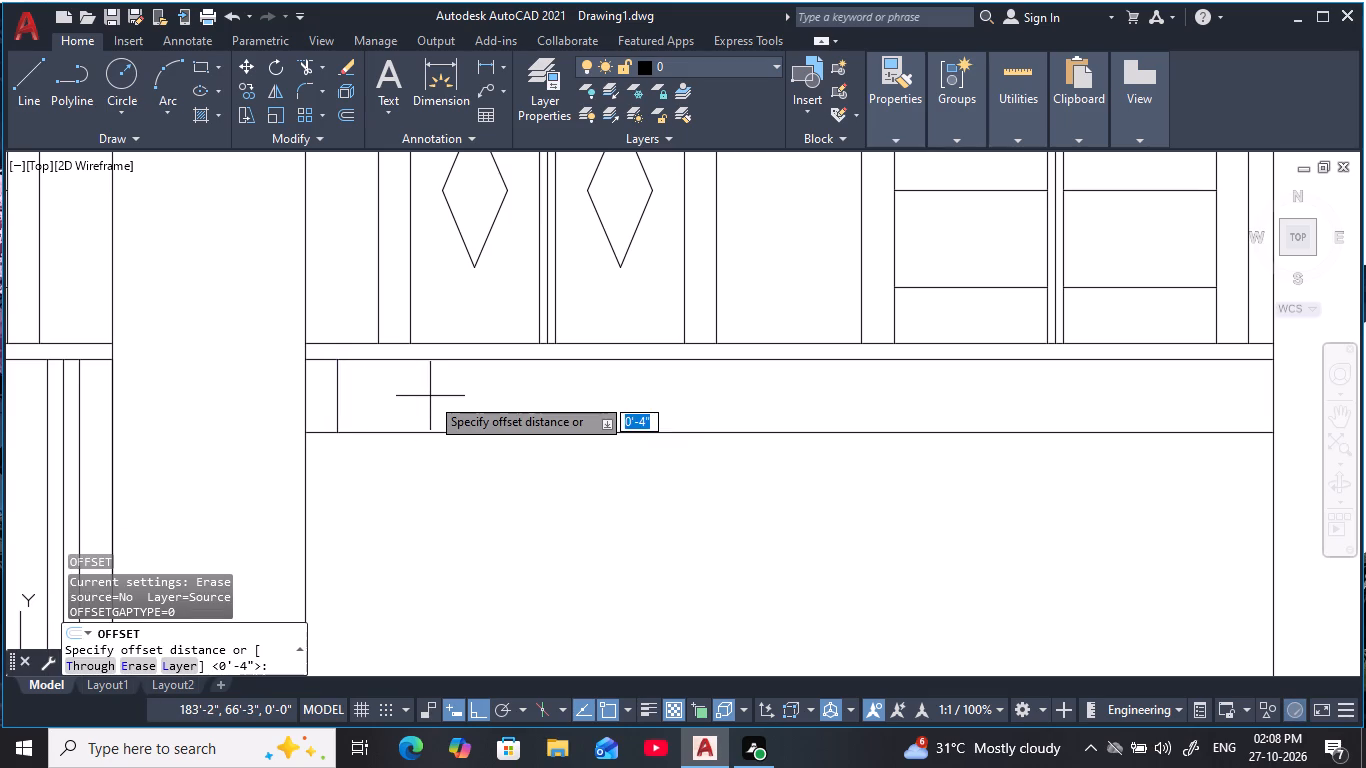
pyautogui.write('4')
pyautogui.press('space')
pyautogui.click(337, 408)
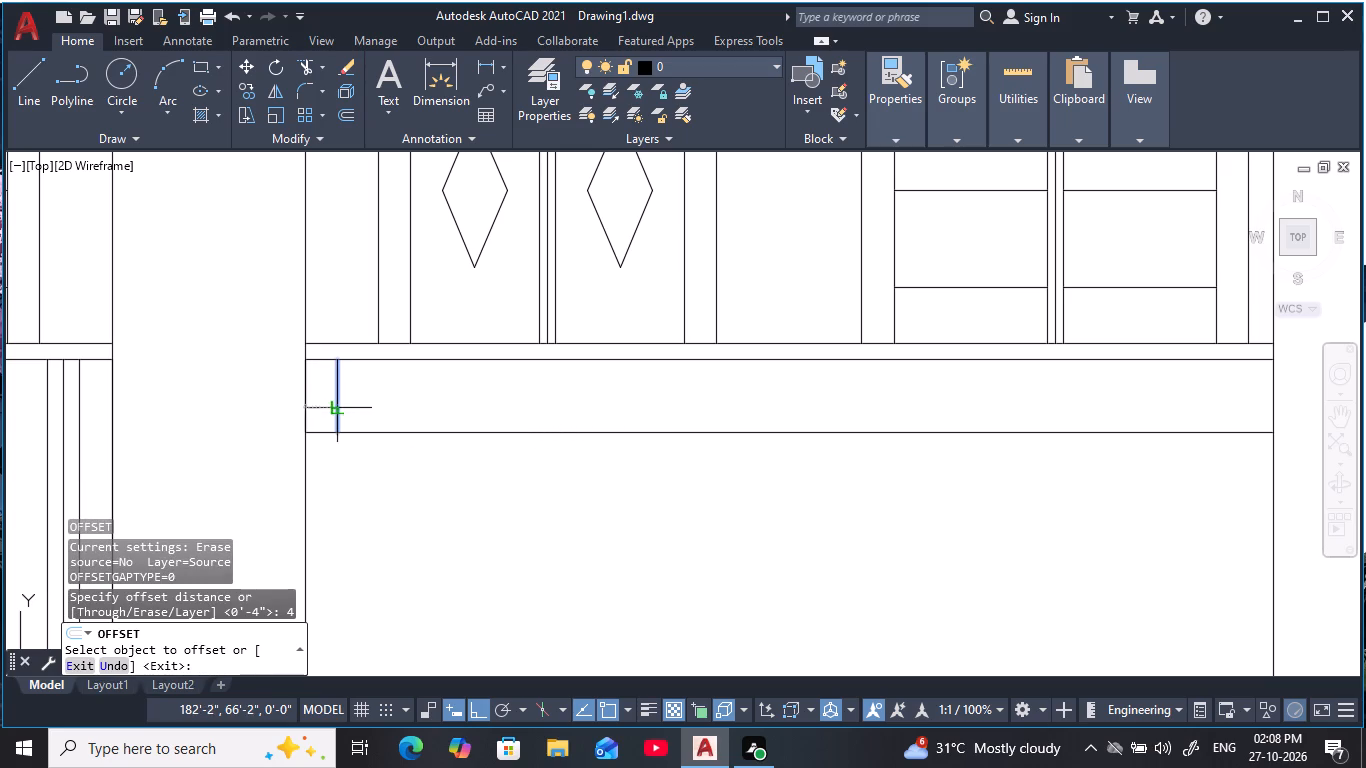
pyautogui.write('m')
pyautogui.press('space')
pyautogui.click(506, 392)
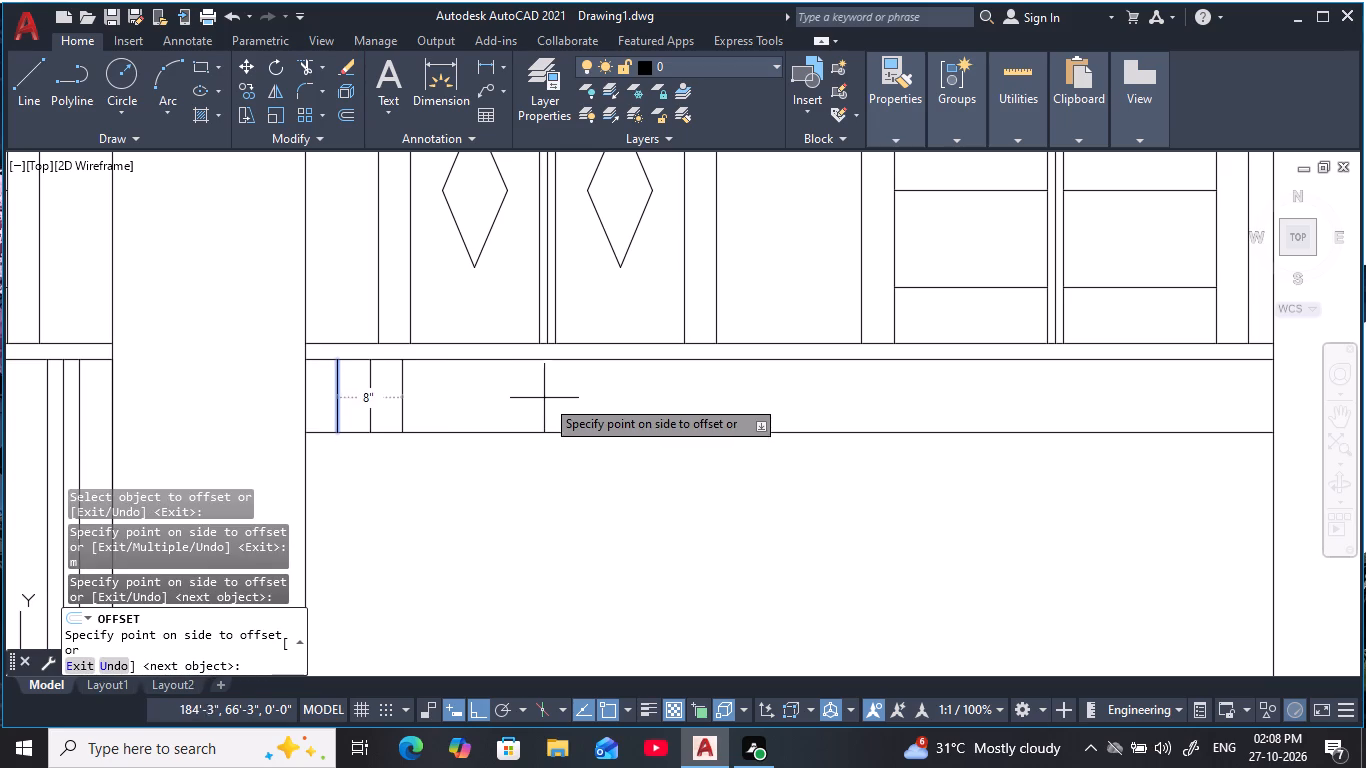
pyautogui.click(553, 399)
pyautogui.click(596, 399)
pyautogui.moveTo(666, 401); pyautogui.dragTo(692, 406)
pyautogui.doubleClick(713, 402)
pyautogui.doubleClick(745, 397)
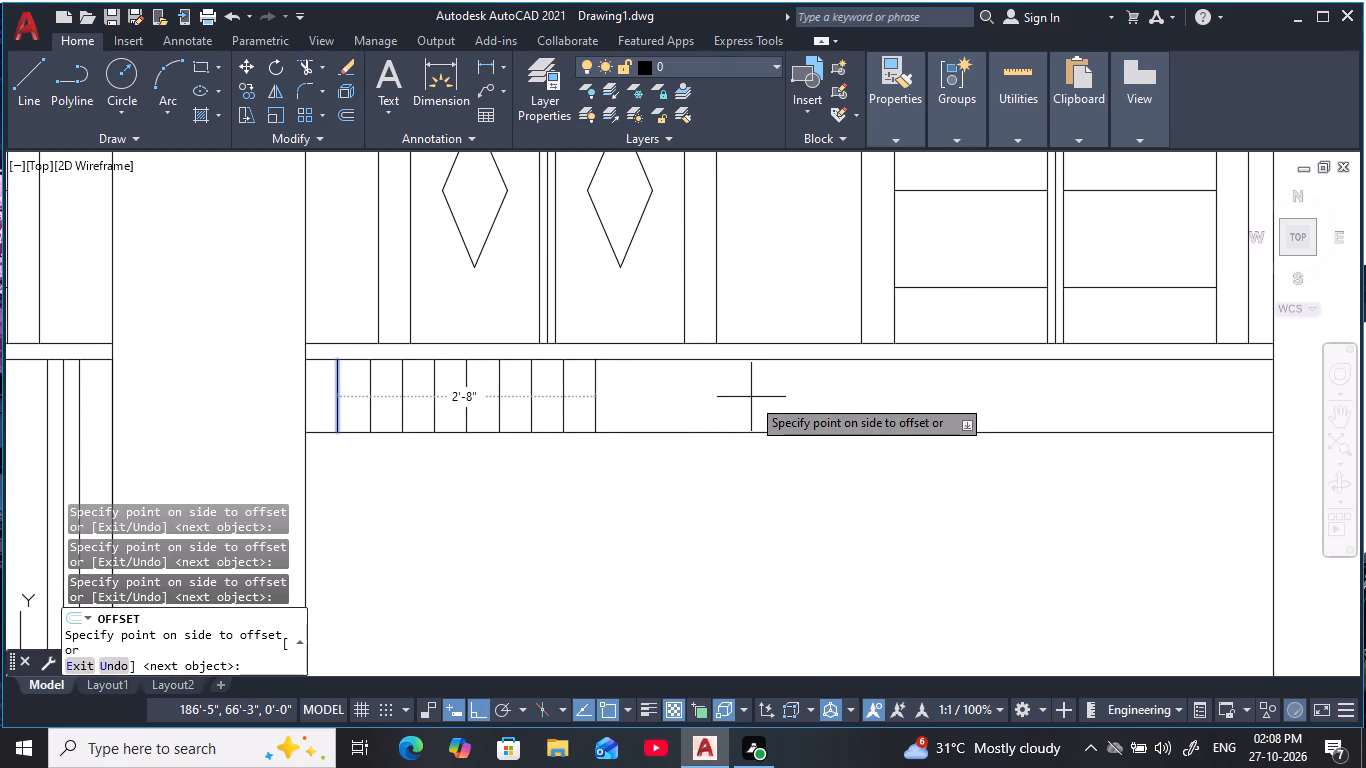
pyautogui.press('Escape')
pyautogui.press('Escape')
pyautogui.press('Escape')
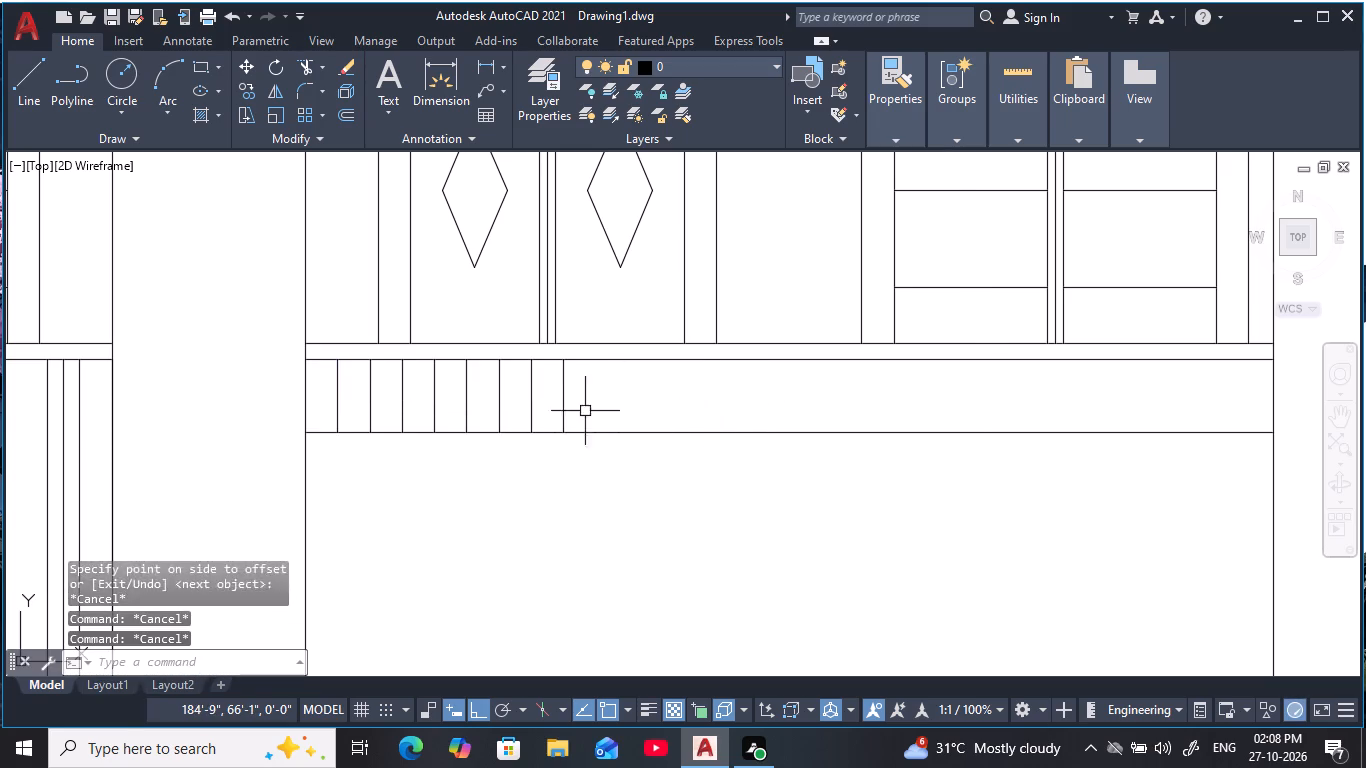
# Erase the seven 4" offset dividers in the band, keeping only the first short divider.
pyautogui.press('Escape')
pyautogui.click(586, 413)
pyautogui.click(346, 402)
pyautogui.press('e')
pyautogui.press('space')
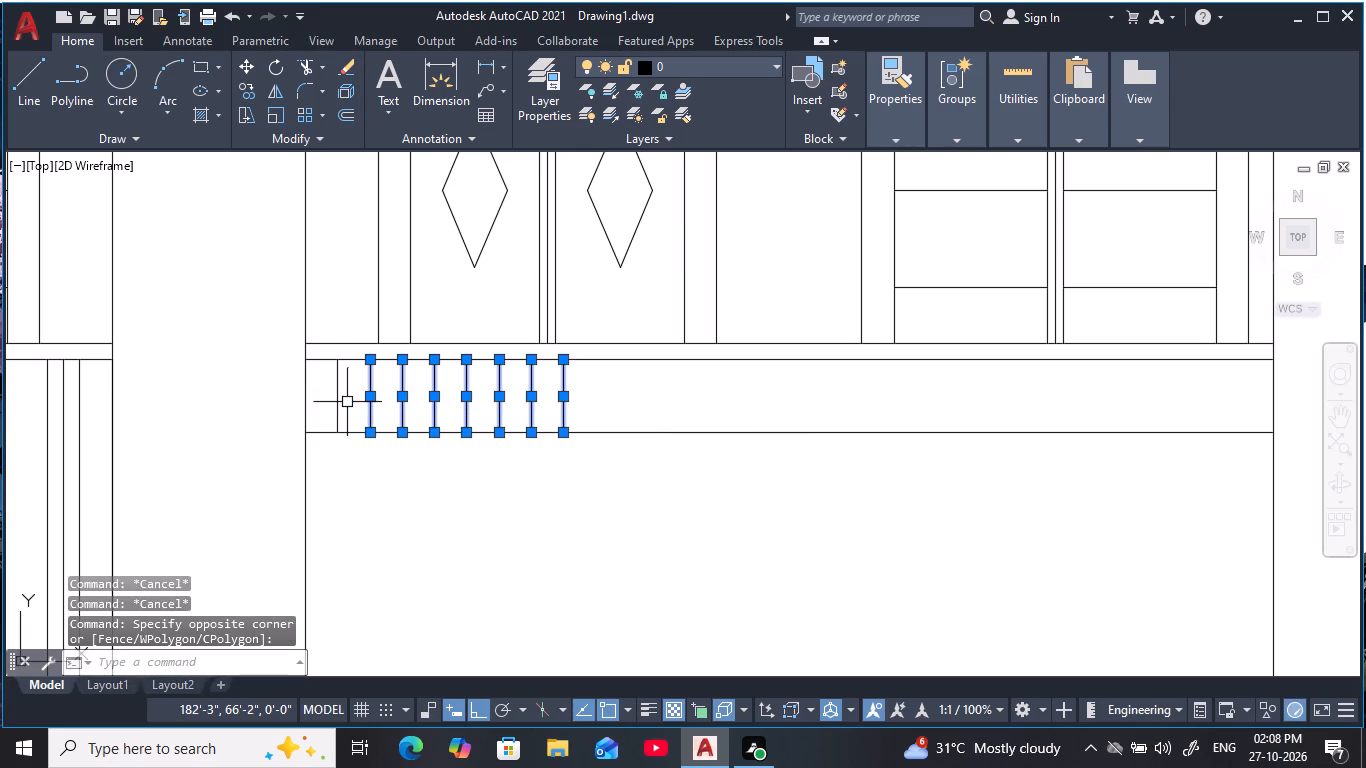
pyautogui.press('Escape')
pyautogui.press('Escape')
pyautogui.press('Escape')
pyautogui.press('Escape')
# Offset the first short divider 6" to the right repeatedly with the Multiple option, filling the band up to the rightmost bay.
pyautogui.write('o 6')
pyautogui.press('space')
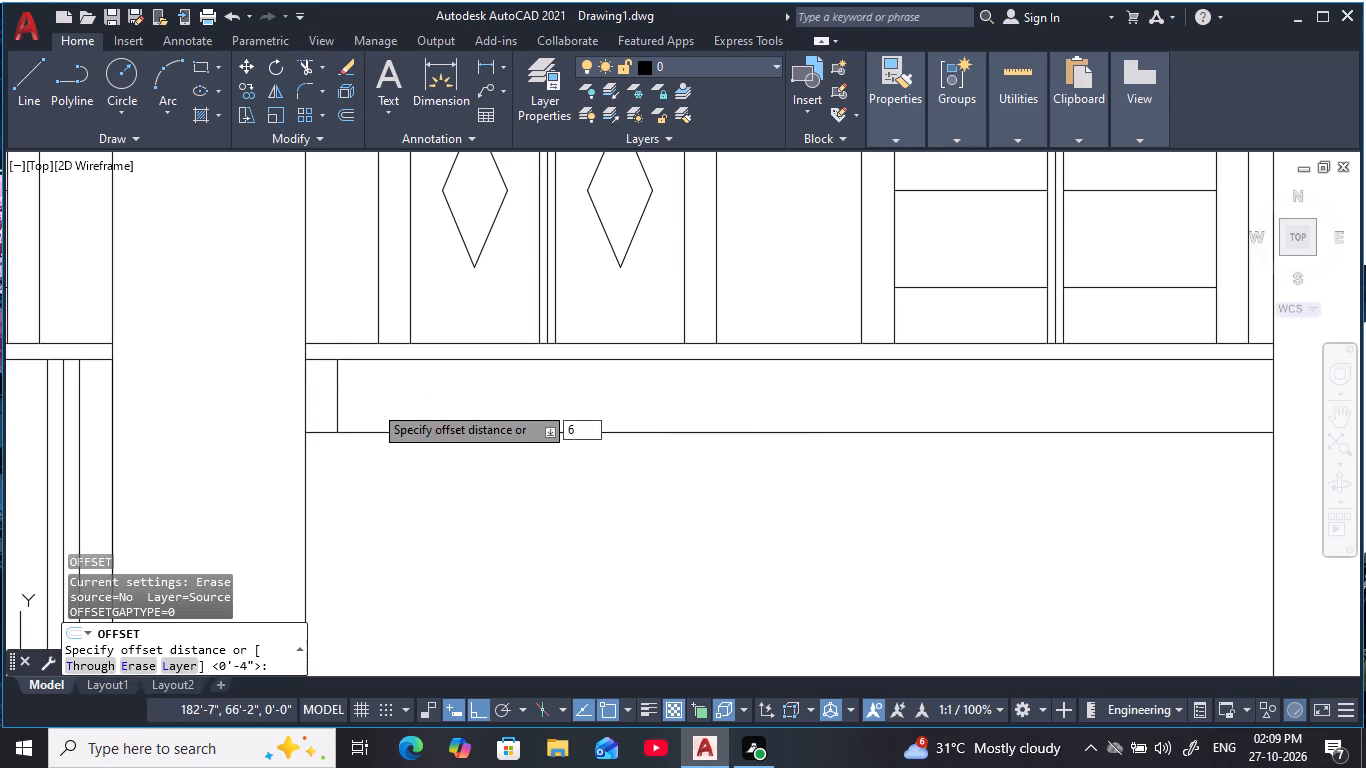
pyautogui.click(336, 406)
pyautogui.click(474, 400)
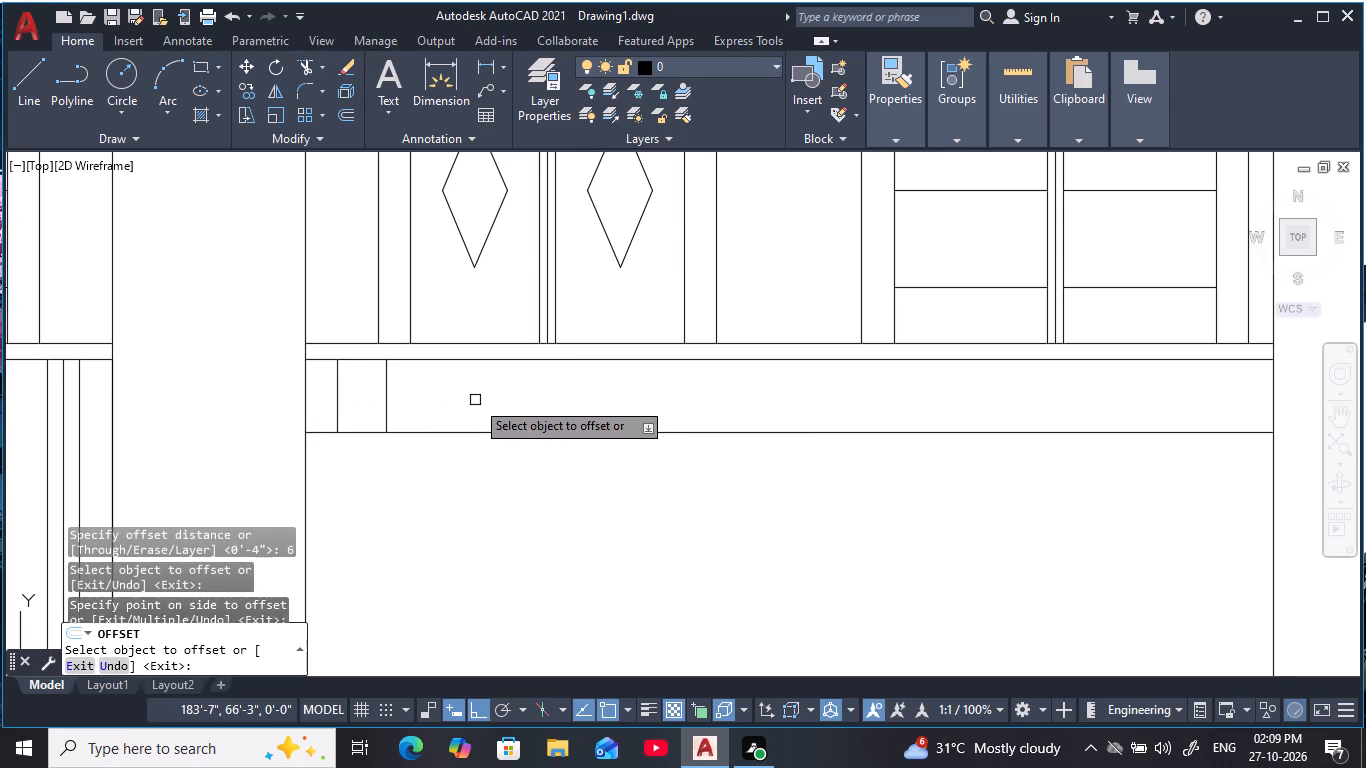
pyautogui.click(389, 411)
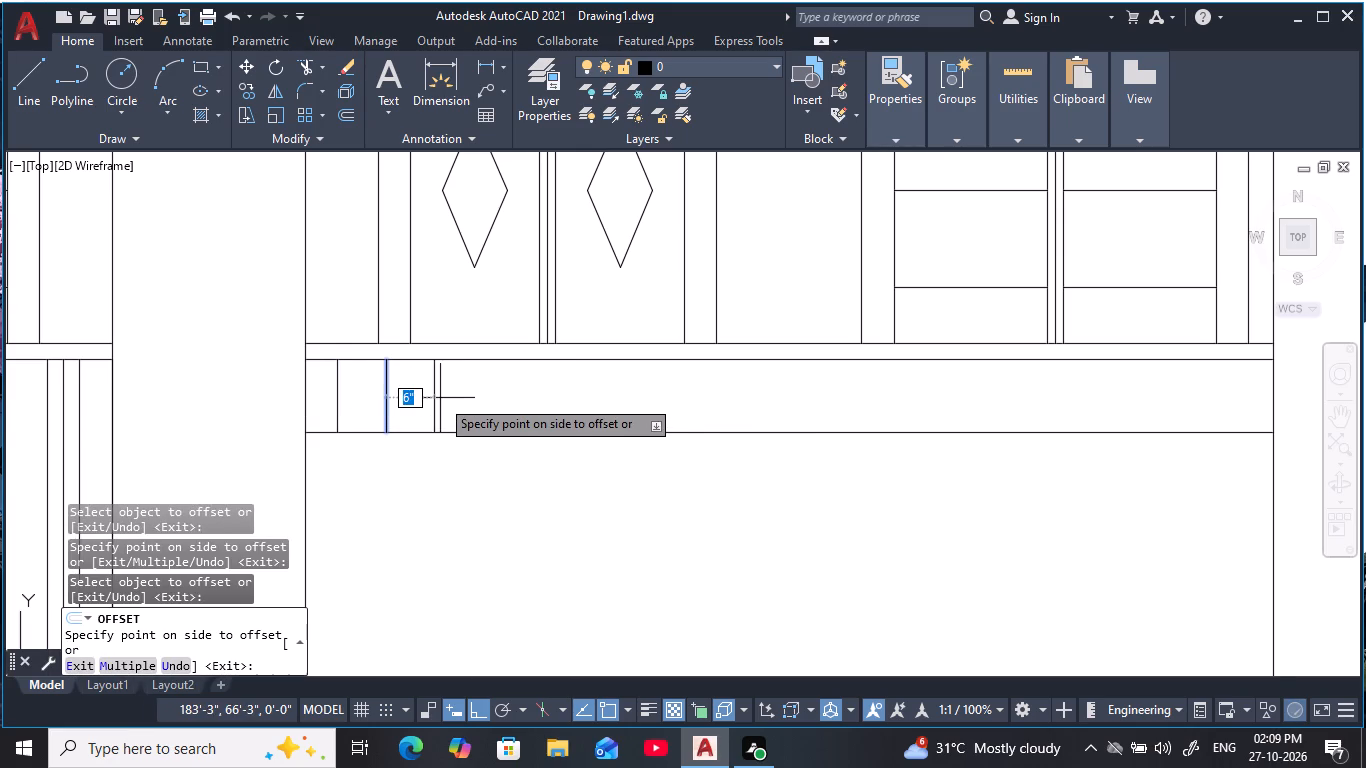
pyautogui.write('m')
pyautogui.press('space')
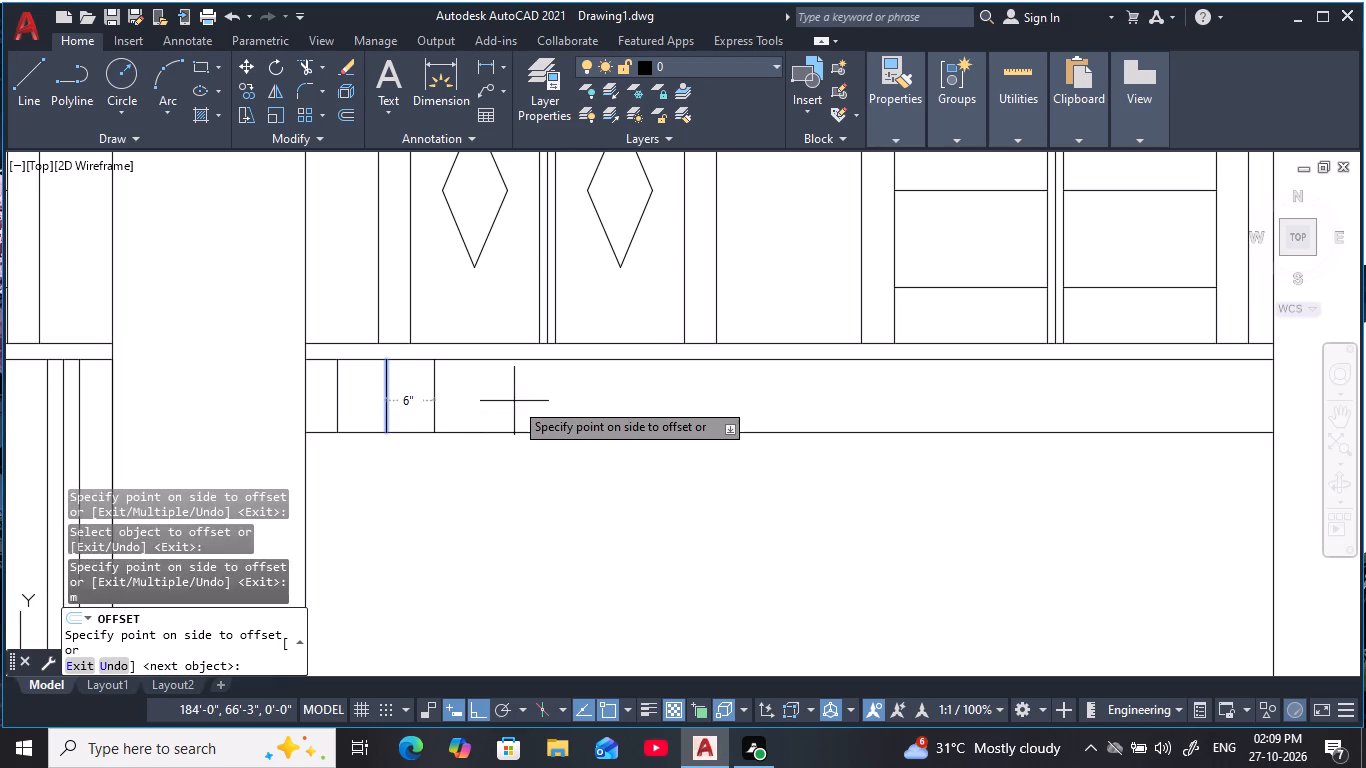
pyautogui.click(515, 401)
pyautogui.moveTo(519, 401); pyautogui.dragTo(539, 405)
pyautogui.moveTo(686, 400); pyautogui.dragTo(715, 406)
pyautogui.click(907, 399)
pyautogui.moveTo(926, 394); pyautogui.dragTo(943, 392)
pyautogui.moveTo(968, 386); pyautogui.dragTo(991, 395)
pyautogui.doubleClick(1035, 394)
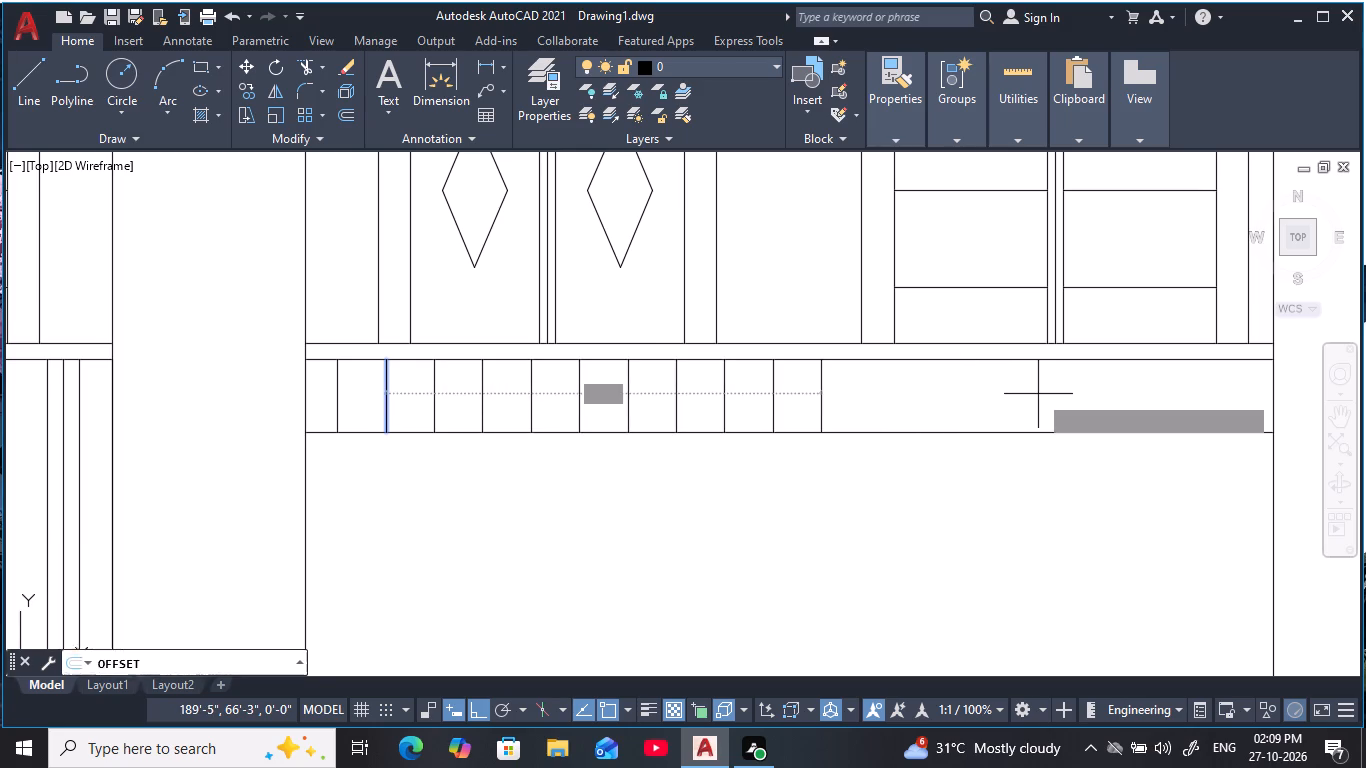
pyautogui.doubleClick(1051, 394)
pyautogui.click(1060, 395)
pyautogui.moveTo(1078, 397); pyautogui.dragTo(1106, 400)
pyautogui.tripleClick(1182, 406)
pyautogui.tripleClick(1184, 407)
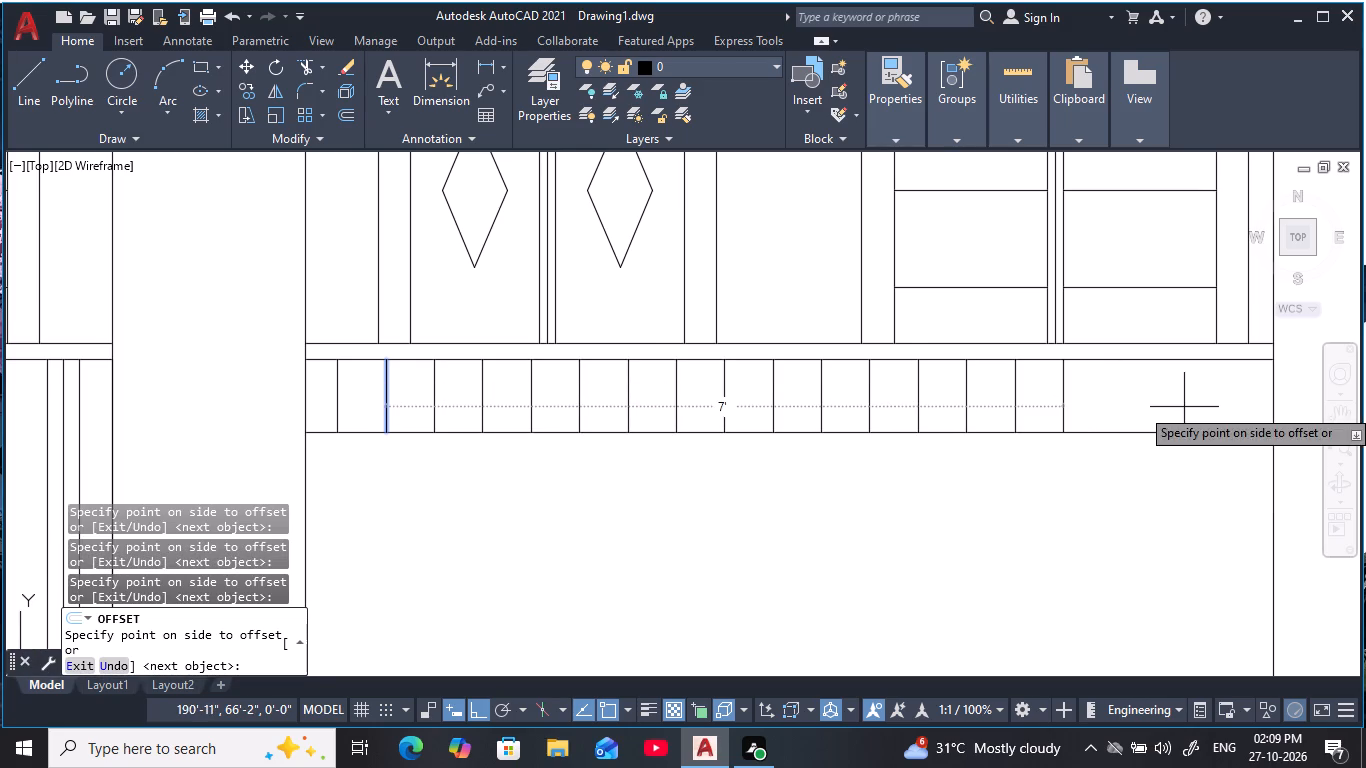
pyautogui.tripleClick(1184, 407)
pyautogui.click(1207, 415)
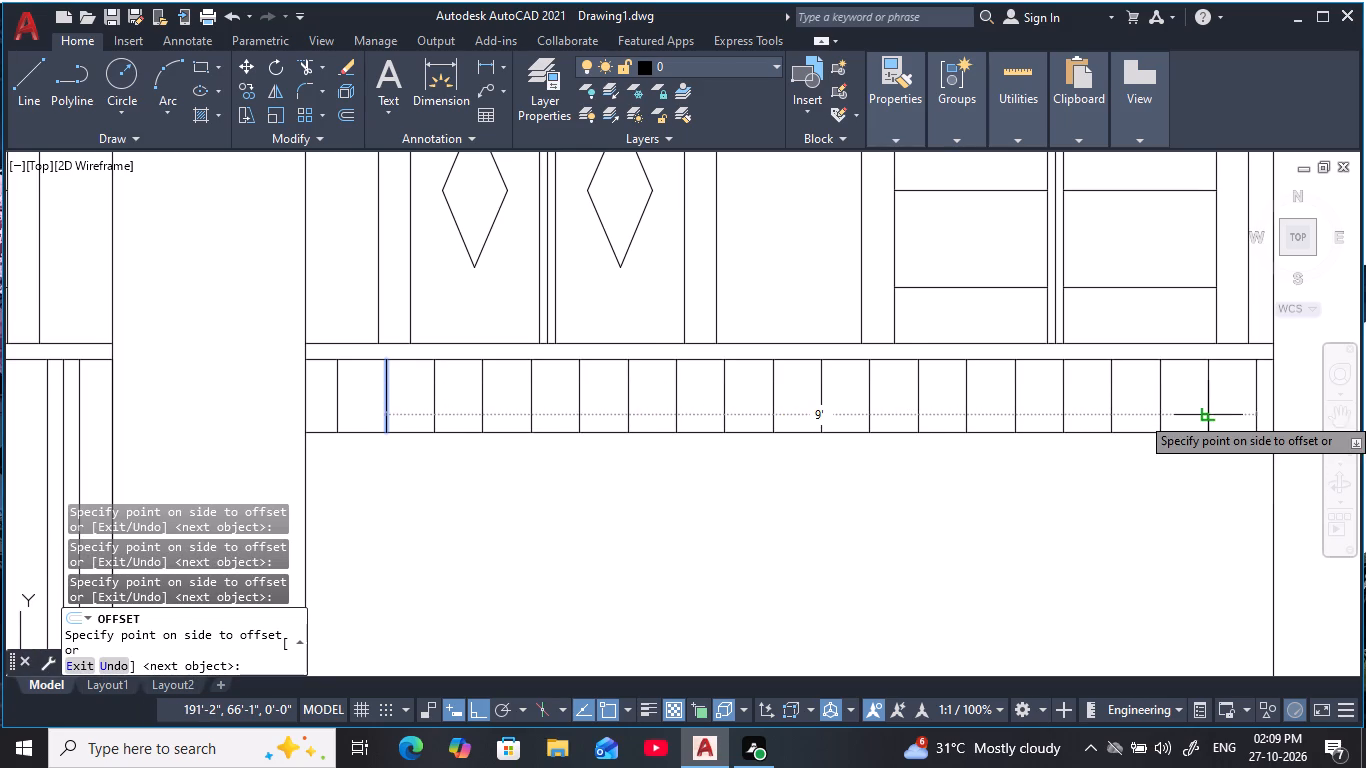
pyautogui.click(1230, 413)
pyautogui.press('Escape')
pyautogui.press('Escape')
pyautogui.press('Escape')
# Offset the bottom line of the divided band 2" upward.
pyautogui.scroll(-2, 1144, 472)
pyautogui.middleClick(1144, 473)
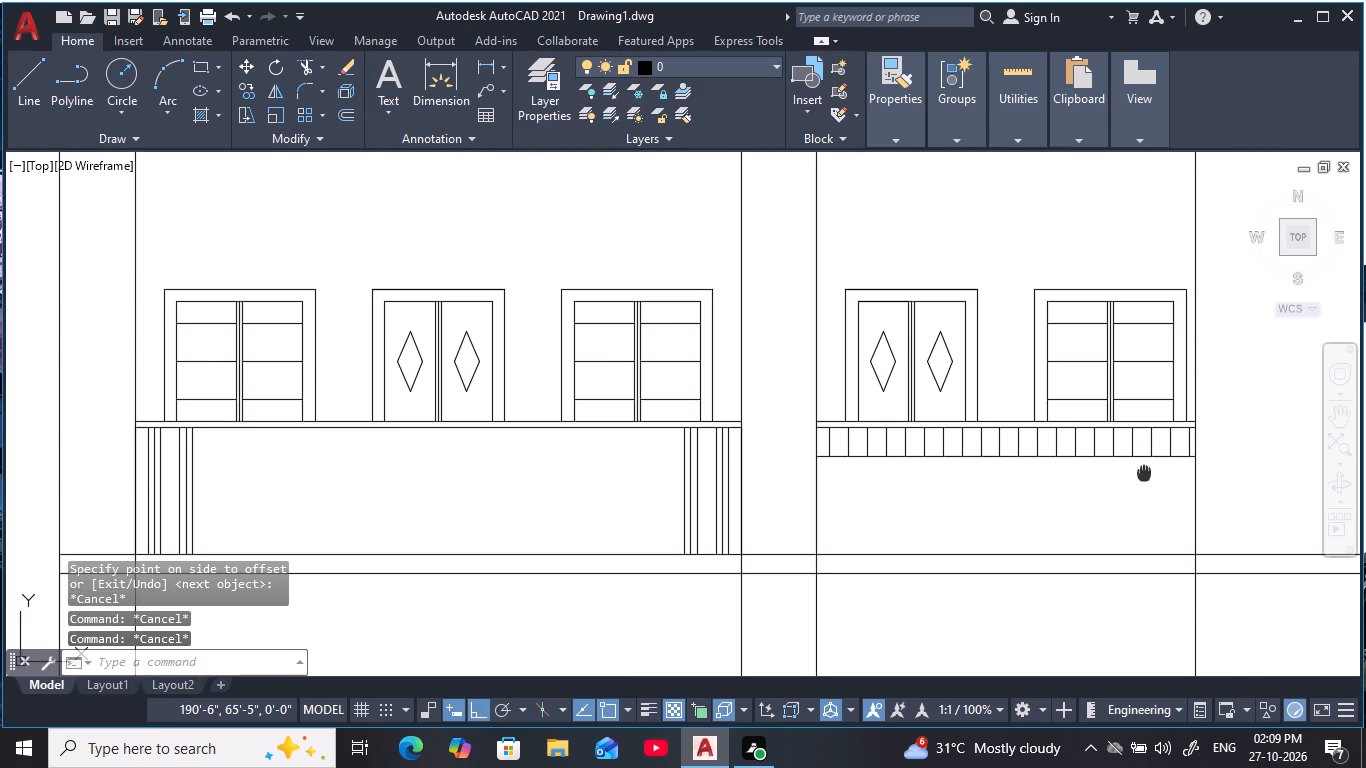
pyautogui.moveTo(1140, 483); pyautogui.dragTo(1000, 489, button='middle')
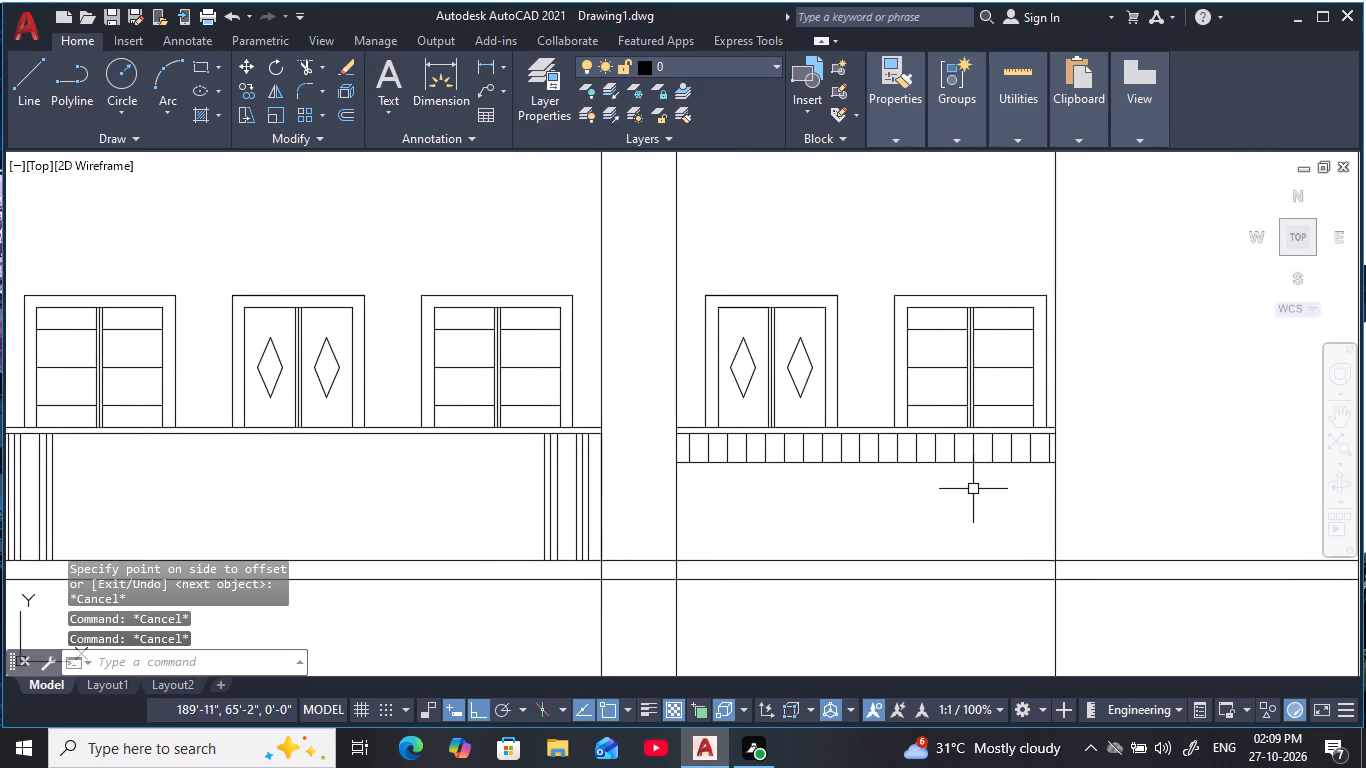
pyautogui.press('Escape')
pyautogui.press('Escape')
pyautogui.press('Escape')
pyautogui.press('Escape')
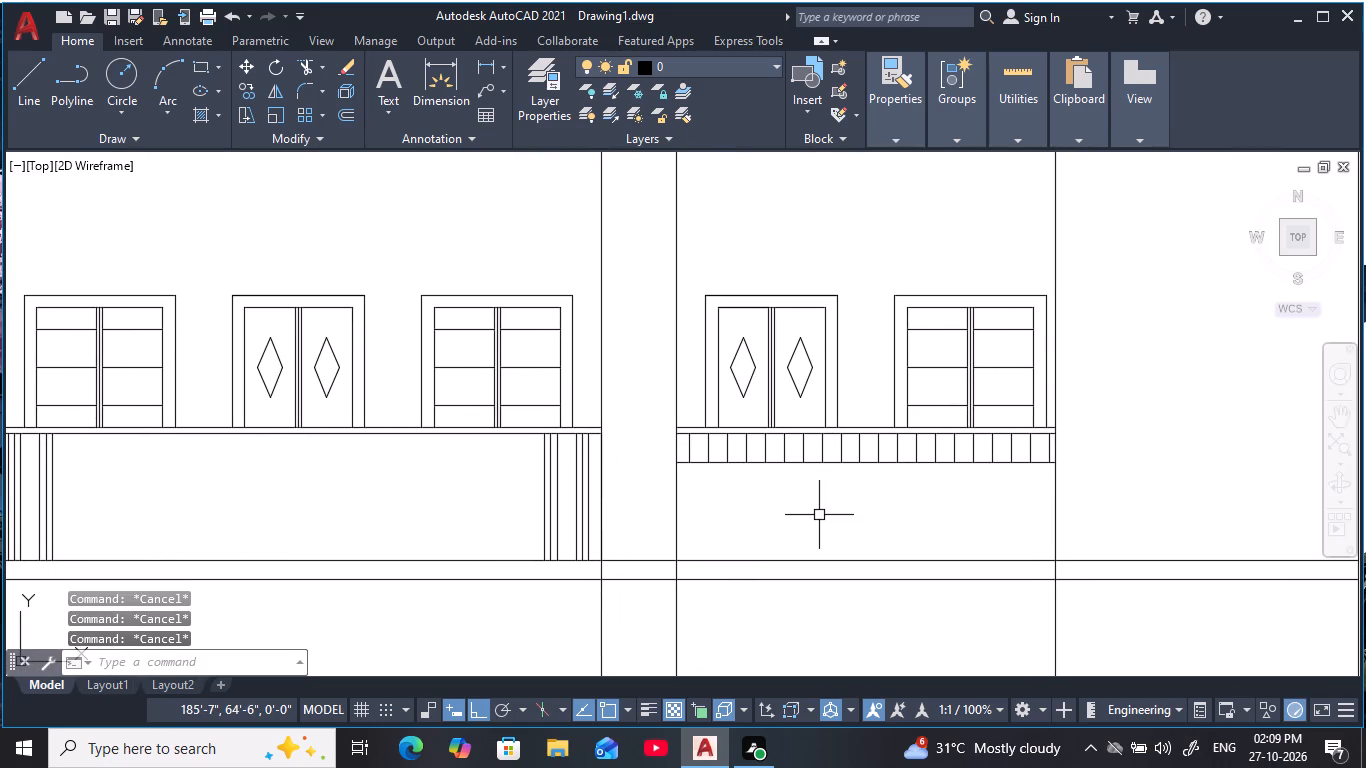
pyautogui.scroll(1, 872, 515)
pyautogui.moveTo(872, 515); pyautogui.dragTo(831, 533, button='middle')
pyautogui.press('Escape')
pyautogui.press('Escape')
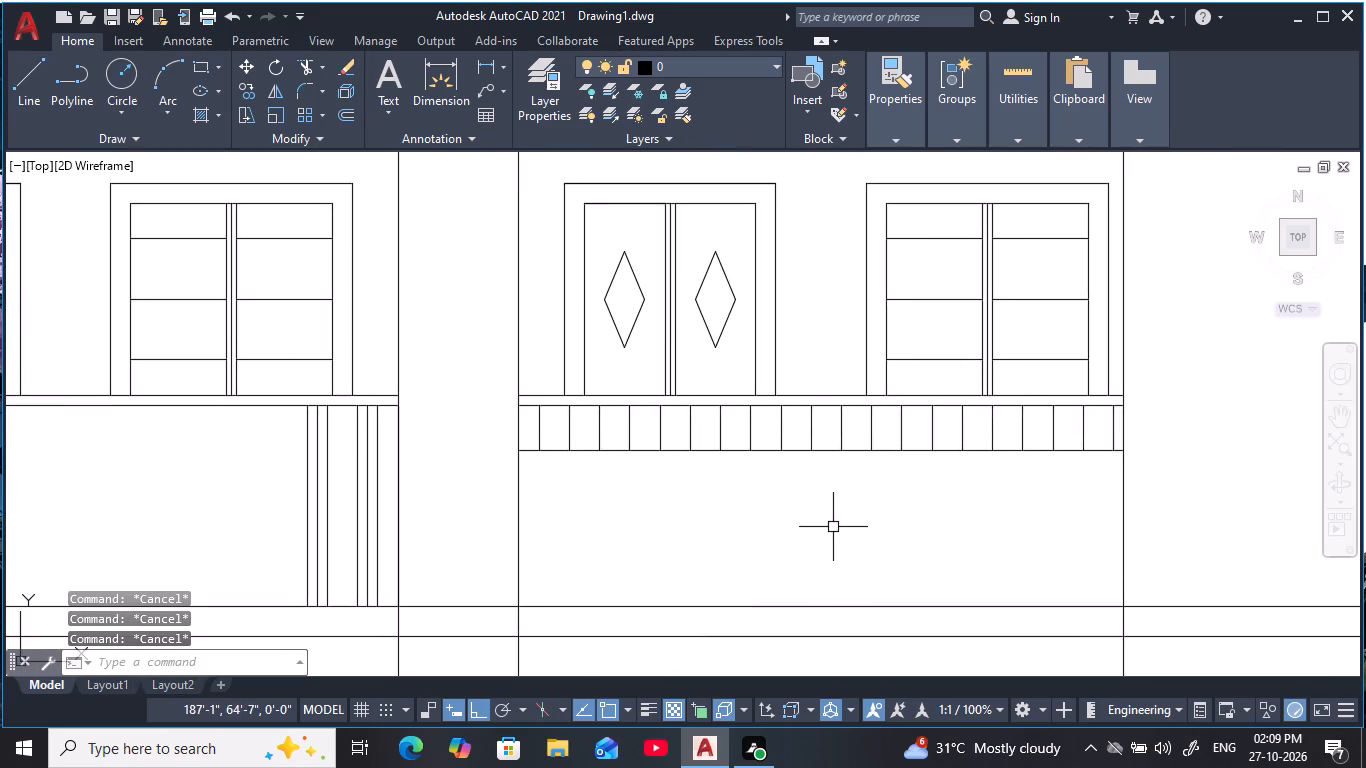
pyautogui.press('o')
pyautogui.press('space')
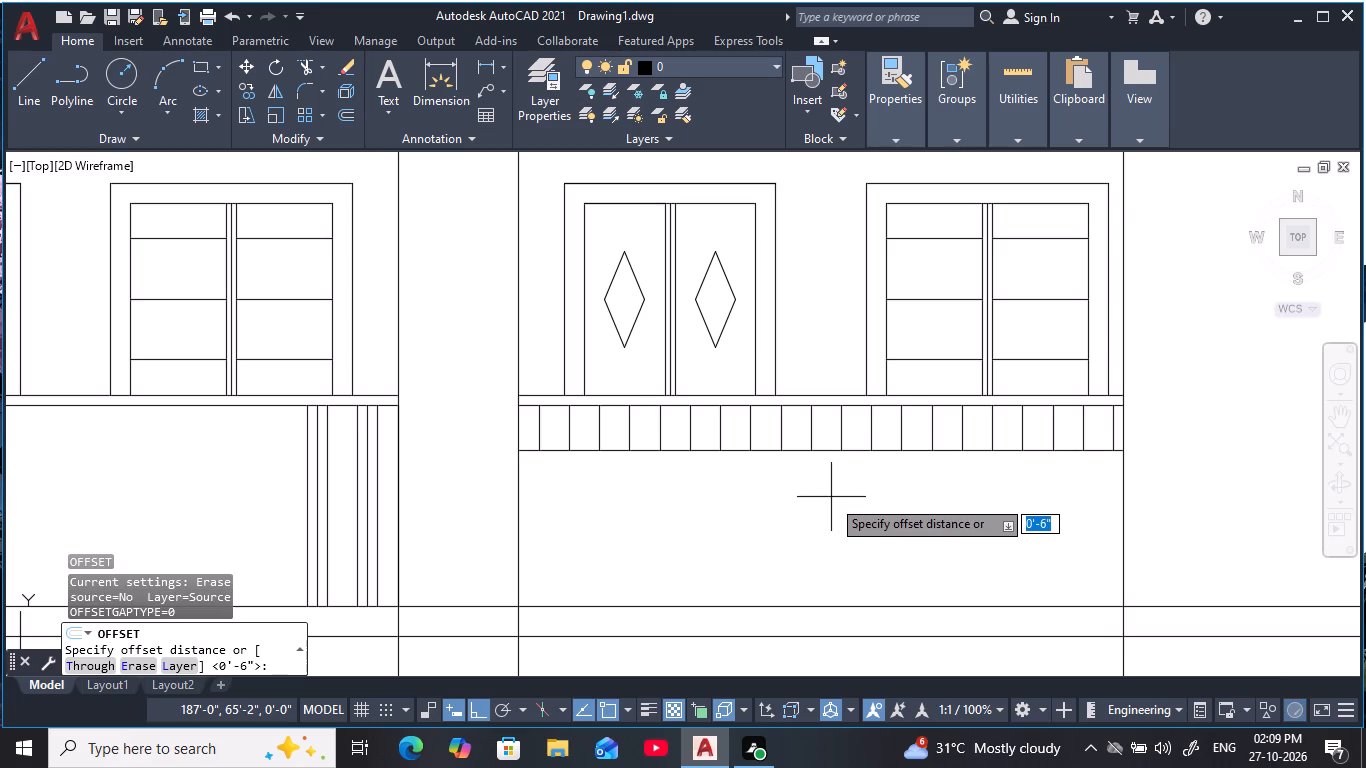
pyautogui.write('2')
pyautogui.press('space')
pyautogui.click(831, 452)
pyautogui.click(819, 423)
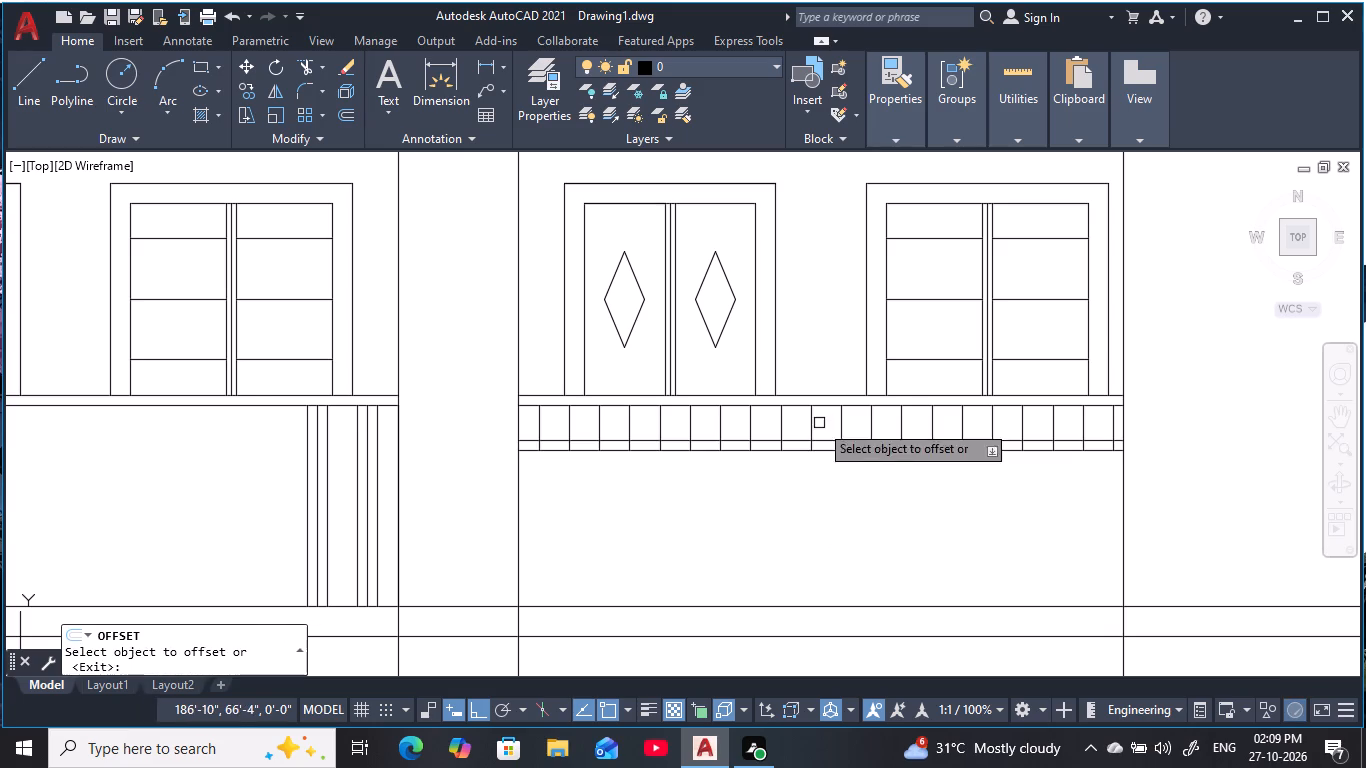
pyautogui.press('Escape')
pyautogui.press('Escape')
pyautogui.press('Escape')
pyautogui.press('Escape')
# Trim all the dividers' ends between the new offset line and the band's original bottom line.
pyautogui.write('tr')
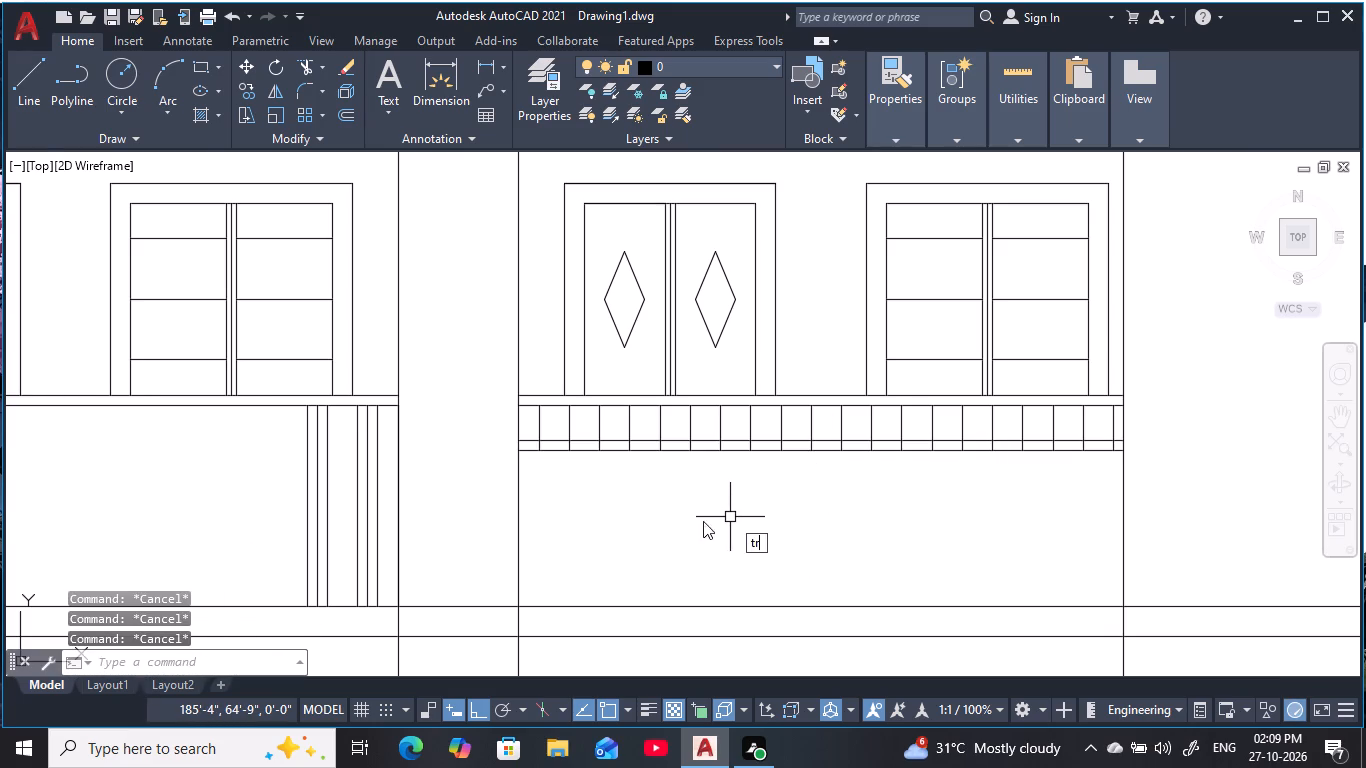
pyautogui.press('space')
pyautogui.scroll(3, 540, 461)
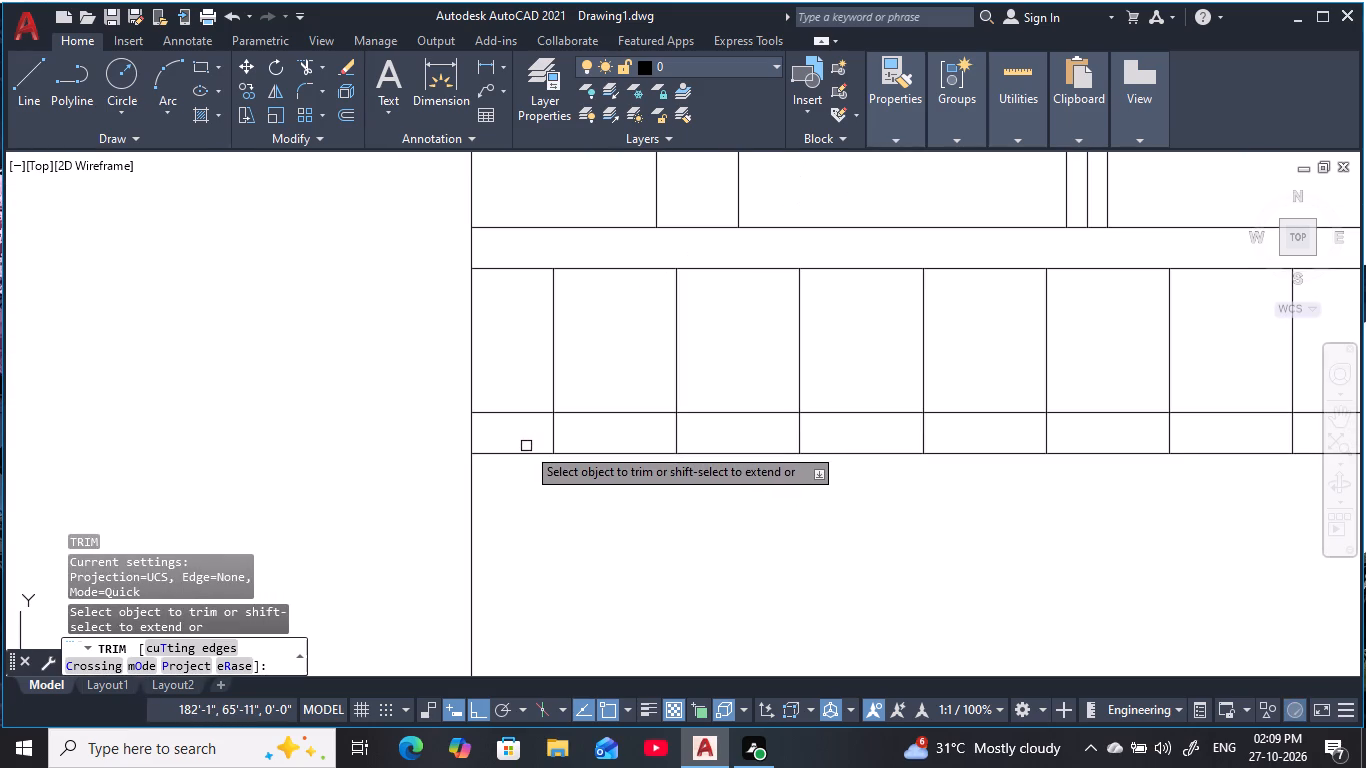
pyautogui.moveTo(522, 446); pyautogui.dragTo(1015, 434)
pyautogui.moveTo(1041, 433); pyautogui.dragTo(670, 460, button='middle')
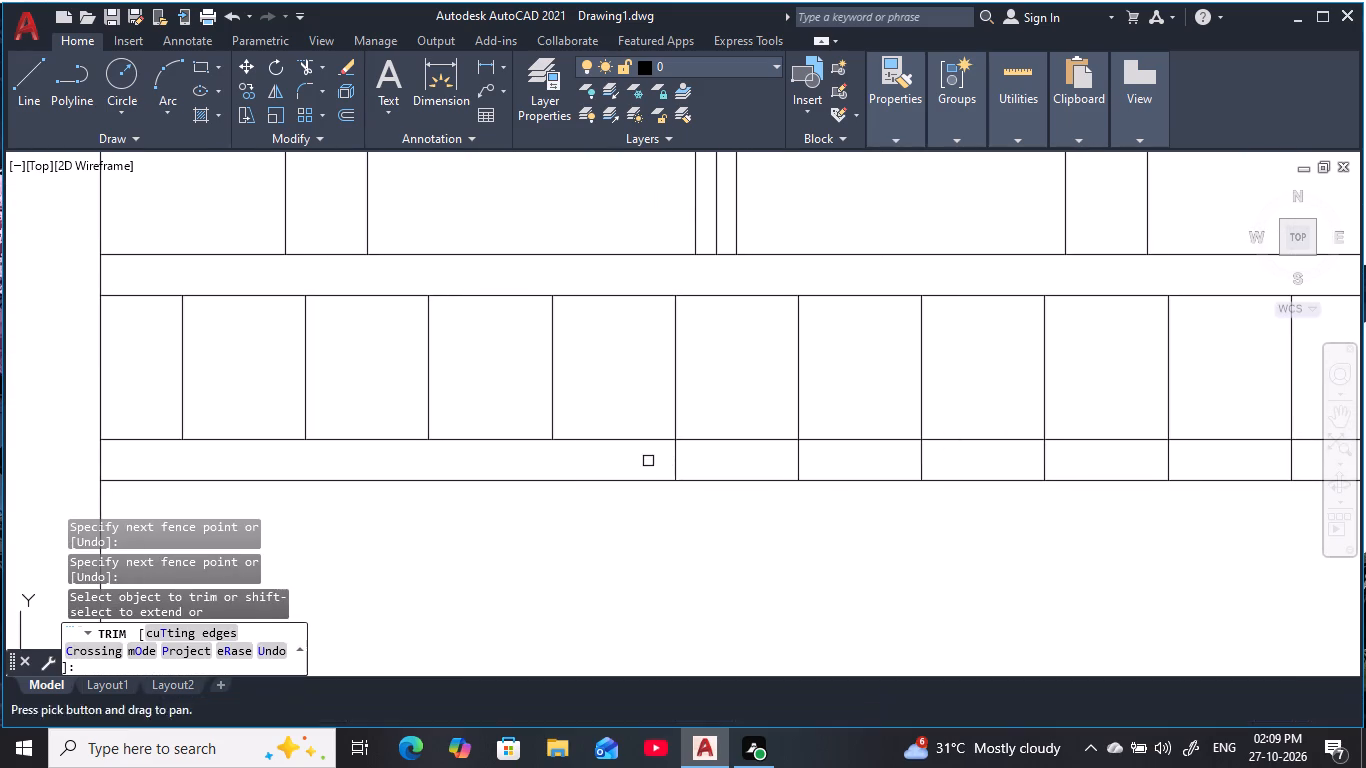
pyautogui.moveTo(554, 467); pyautogui.dragTo(961, 460)
pyautogui.moveTo(958, 459); pyautogui.dragTo(570, 464, button='middle')
pyautogui.moveTo(554, 465); pyautogui.dragTo(894, 463)
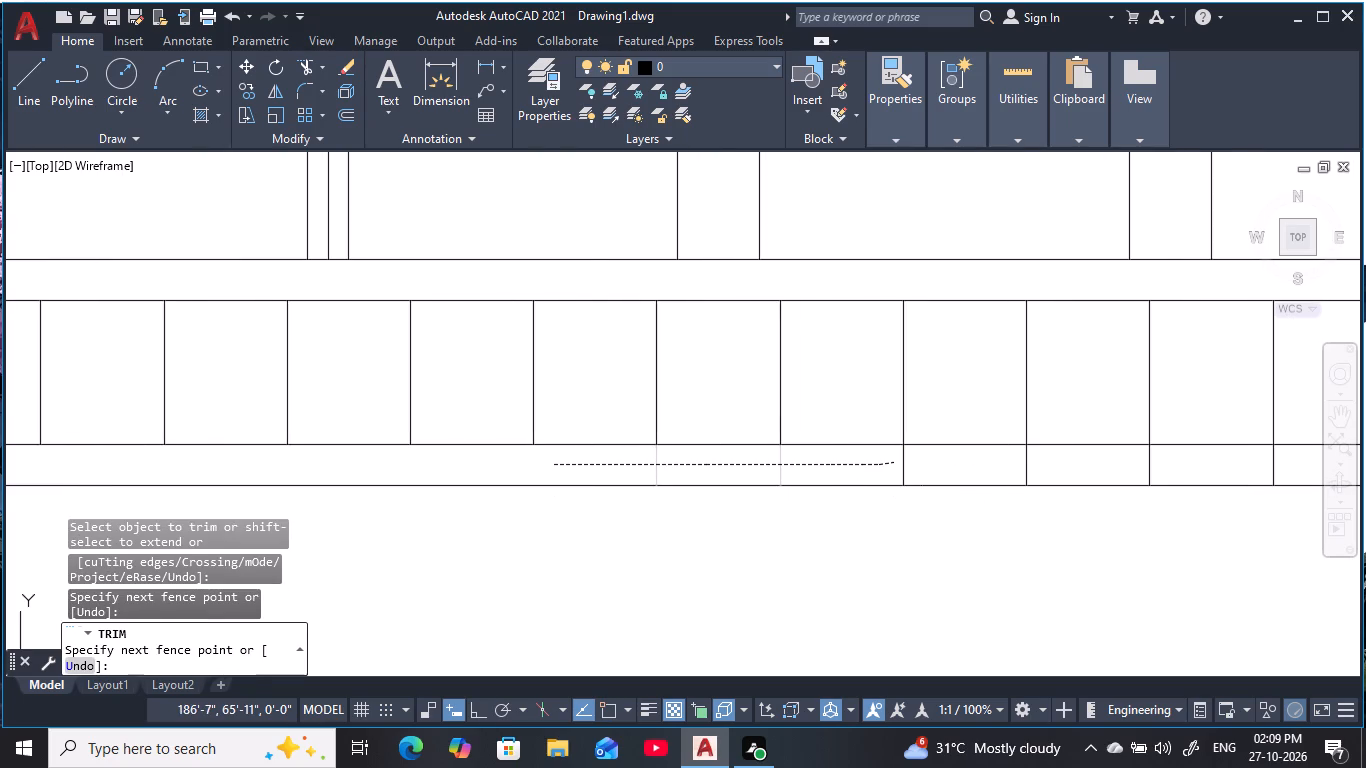
pyautogui.moveTo(902, 462); pyautogui.dragTo(709, 463, button='middle')
pyautogui.moveTo(682, 471); pyautogui.dragTo(969, 478)
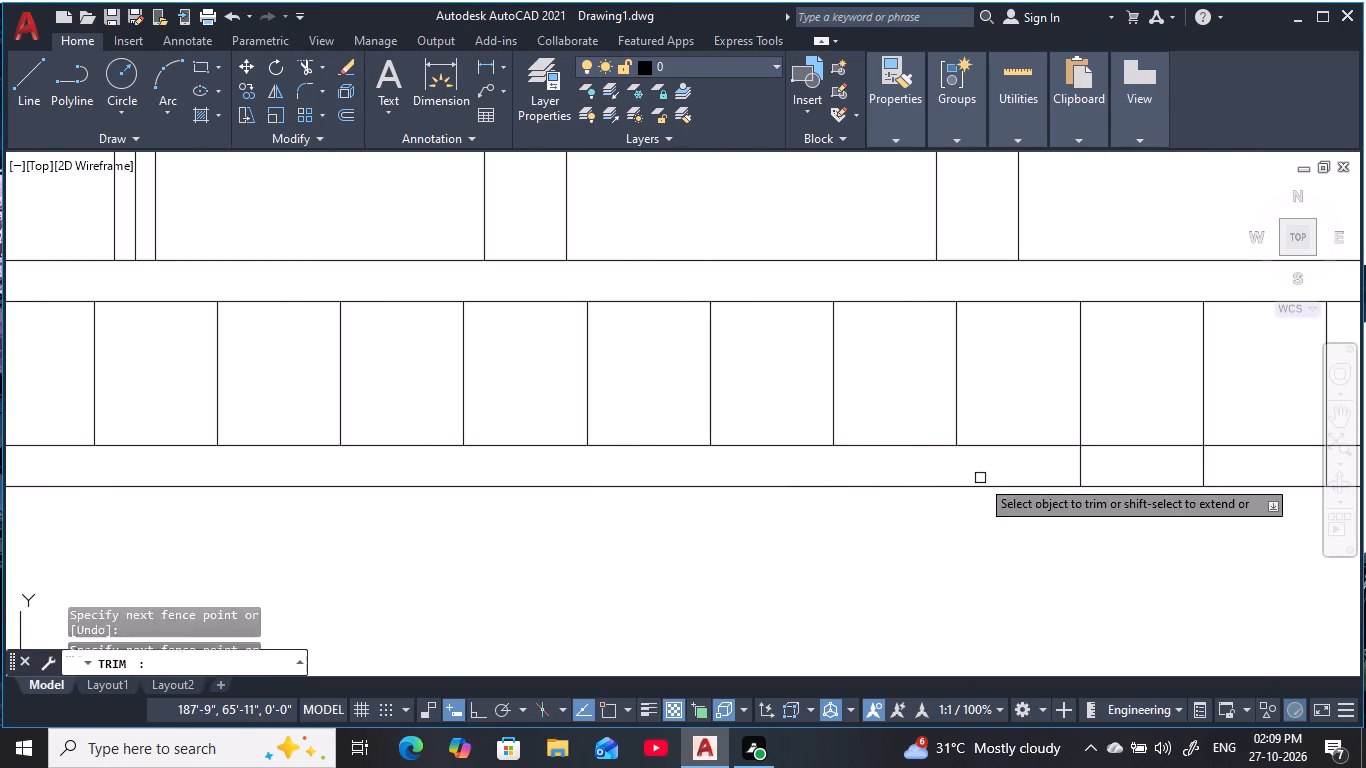
pyautogui.moveTo(969, 479); pyautogui.dragTo(702, 480, button='middle')
pyautogui.moveTo(708, 475); pyautogui.dragTo(1204, 469)
pyautogui.moveTo(1212, 467); pyautogui.dragTo(699, 481, button='middle')
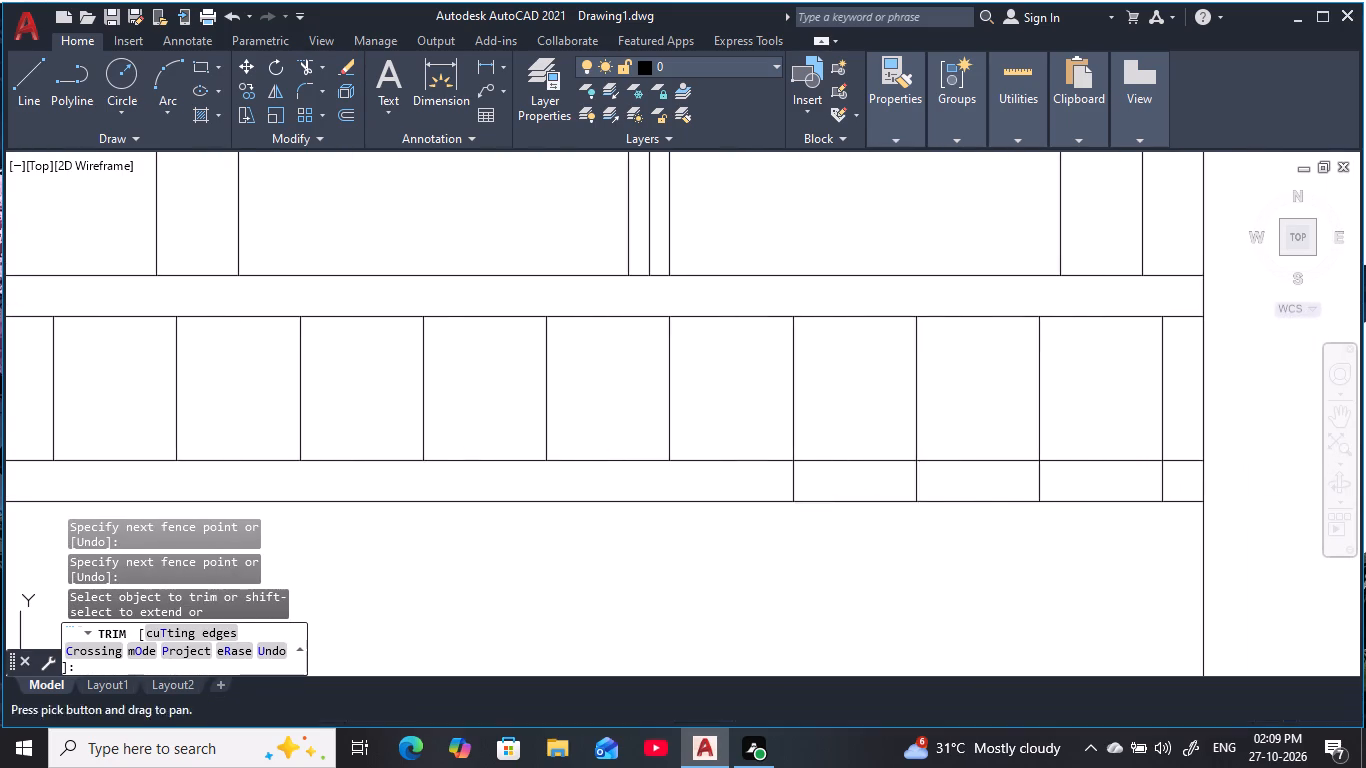
pyautogui.moveTo(690, 481); pyautogui.dragTo(1191, 478)
pyautogui.scroll(-1, 1030, 540)
pyautogui.moveTo(1022, 543); pyautogui.dragTo(1308, 453, button='middle')
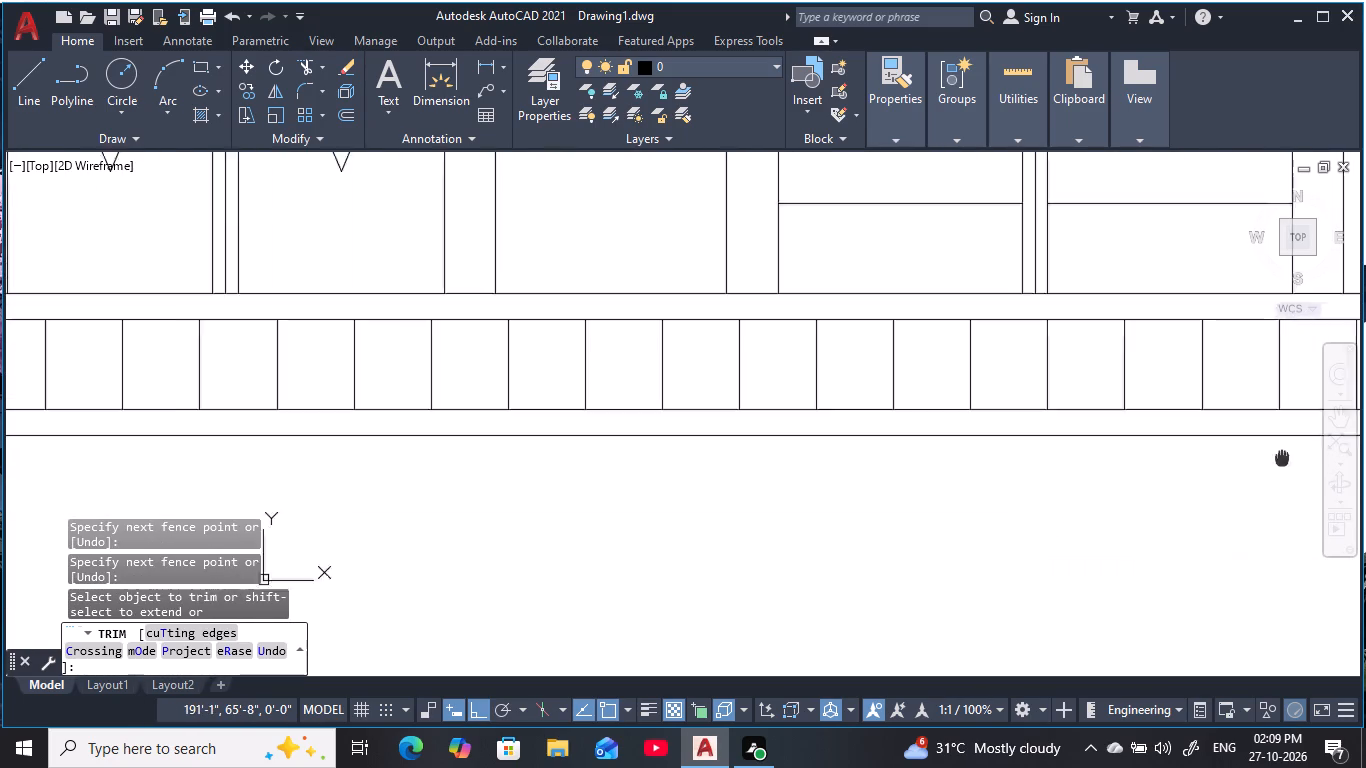
pyautogui.moveTo(1308, 453); pyautogui.dragTo(1320, 451, button='middle')
pyautogui.press('Escape')
pyautogui.press('Escape')
pyautogui.press('Escape')
# Erase the band's original bottom line, leaving the offset line as its lower edge.
pyautogui.click(817, 429)
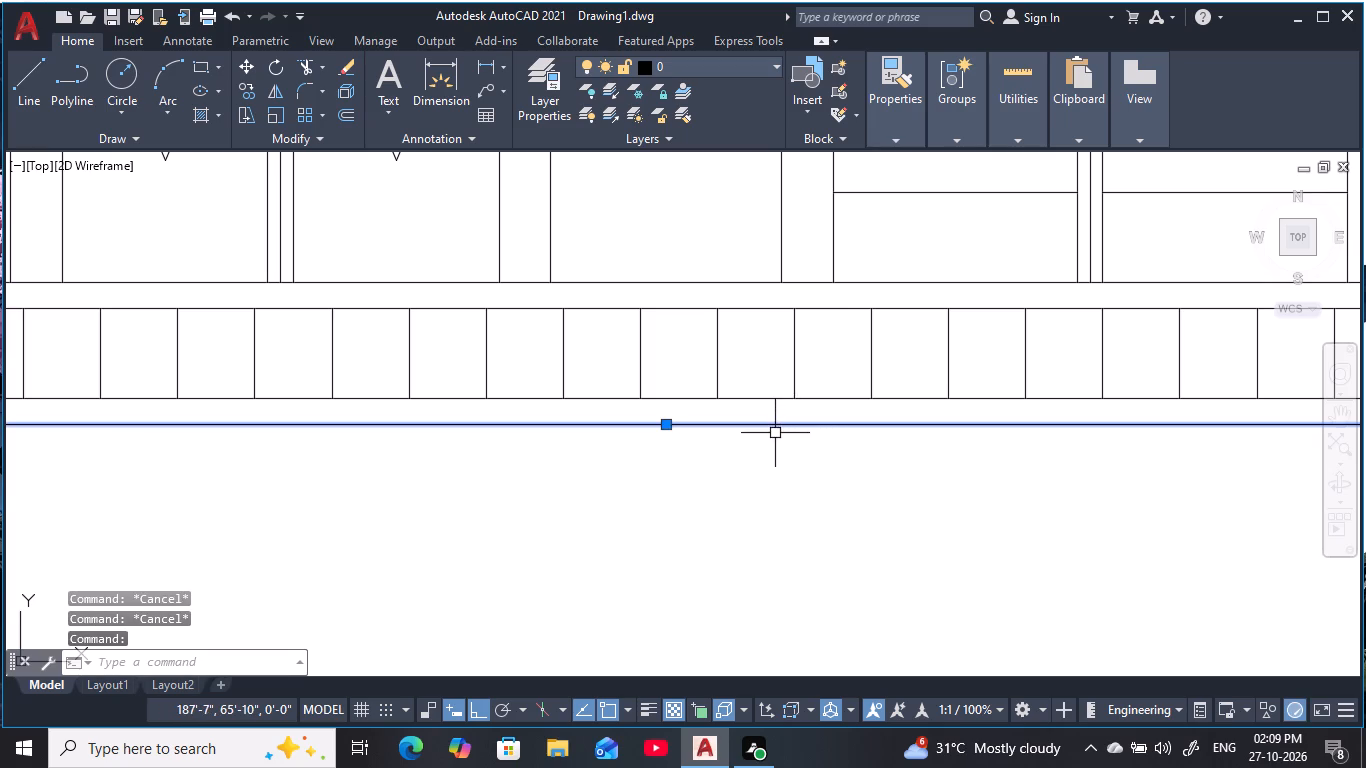
pyautogui.write('e')
pyautogui.press('space')
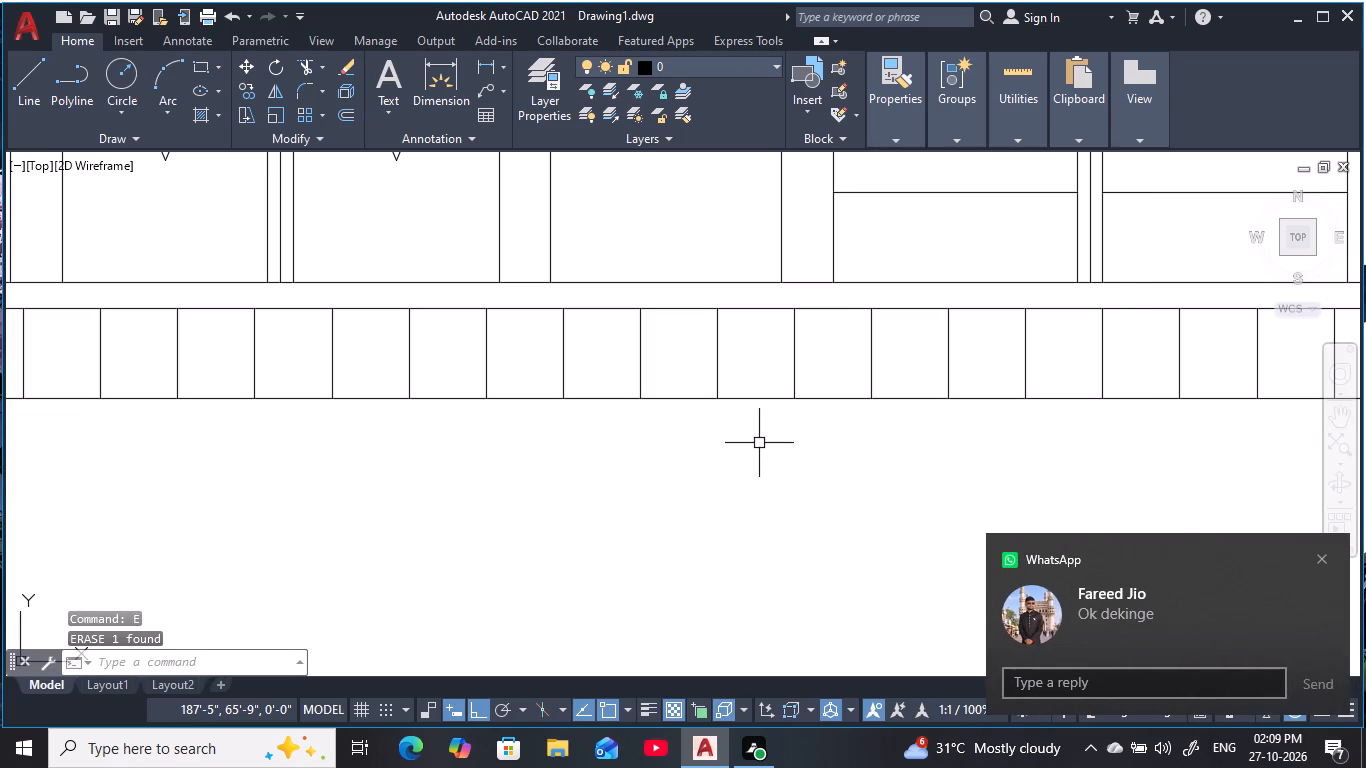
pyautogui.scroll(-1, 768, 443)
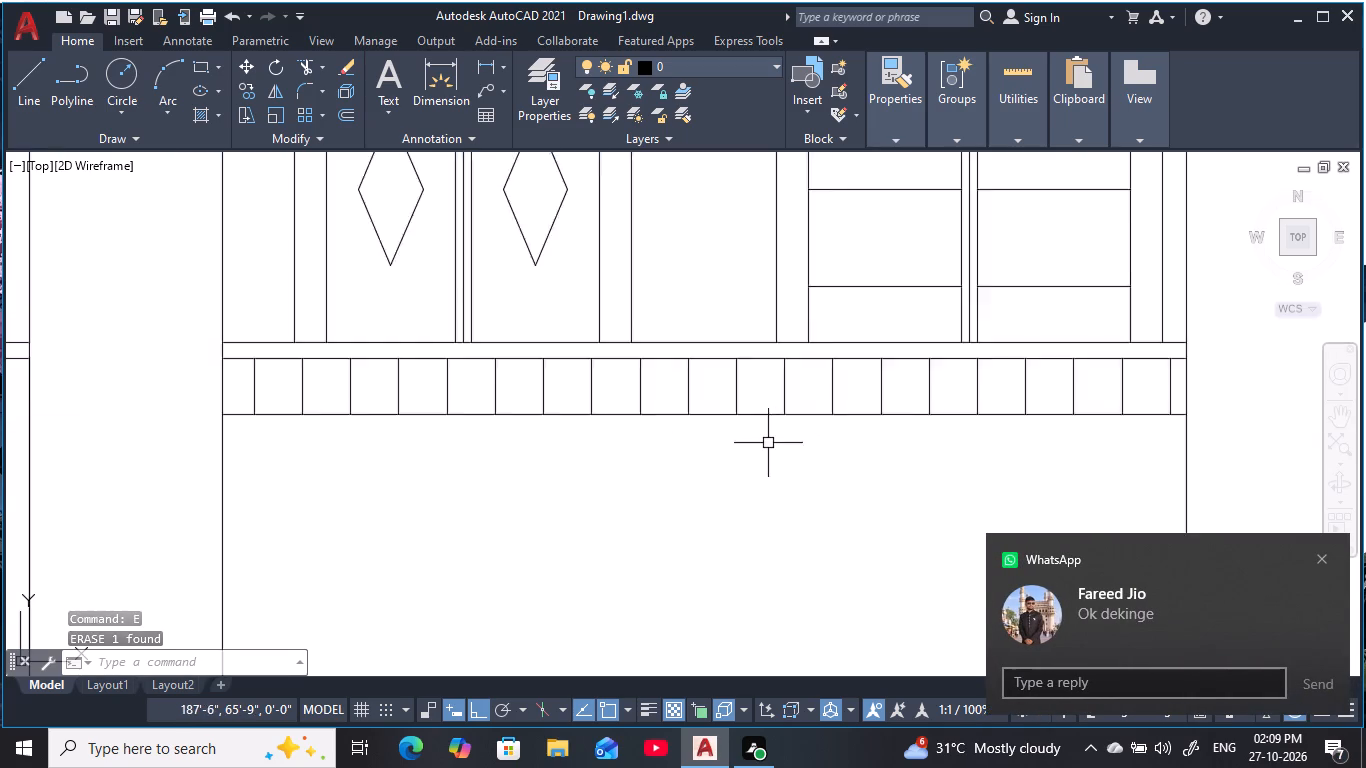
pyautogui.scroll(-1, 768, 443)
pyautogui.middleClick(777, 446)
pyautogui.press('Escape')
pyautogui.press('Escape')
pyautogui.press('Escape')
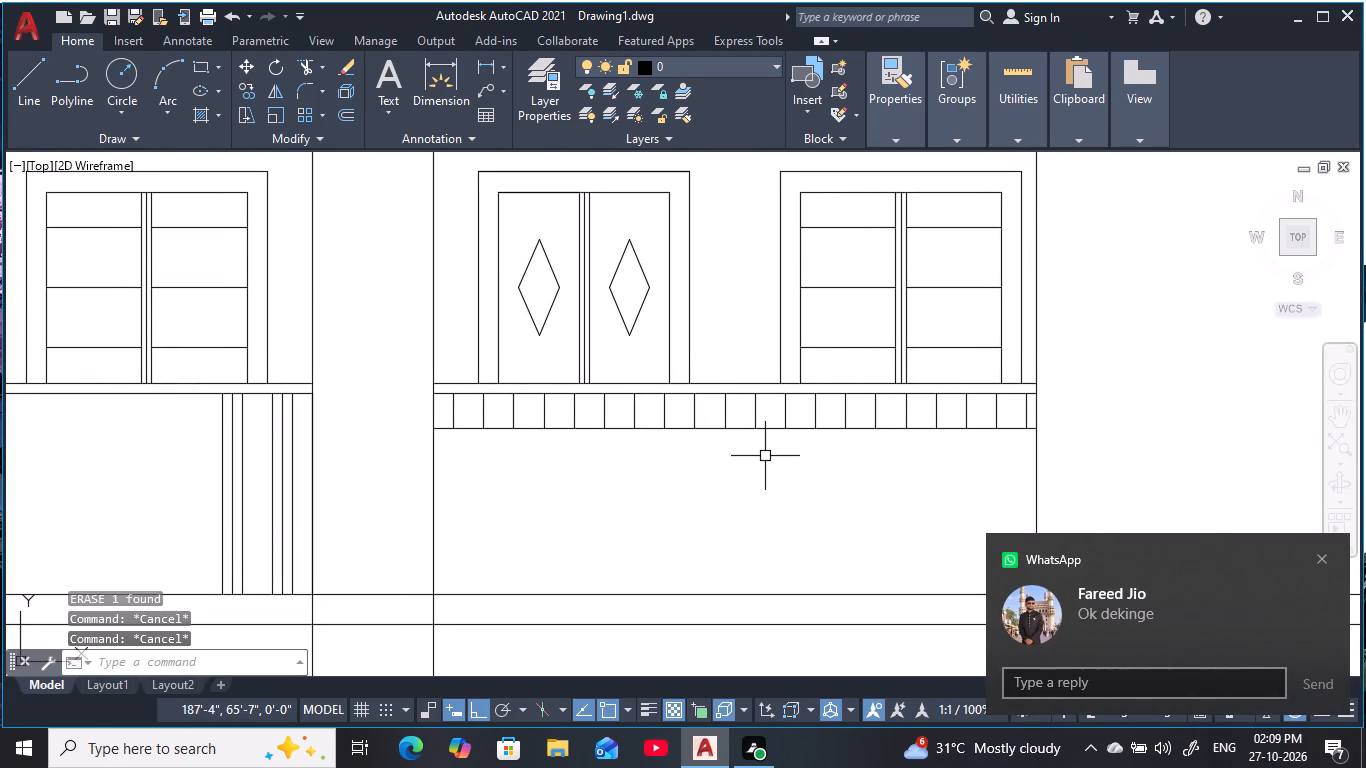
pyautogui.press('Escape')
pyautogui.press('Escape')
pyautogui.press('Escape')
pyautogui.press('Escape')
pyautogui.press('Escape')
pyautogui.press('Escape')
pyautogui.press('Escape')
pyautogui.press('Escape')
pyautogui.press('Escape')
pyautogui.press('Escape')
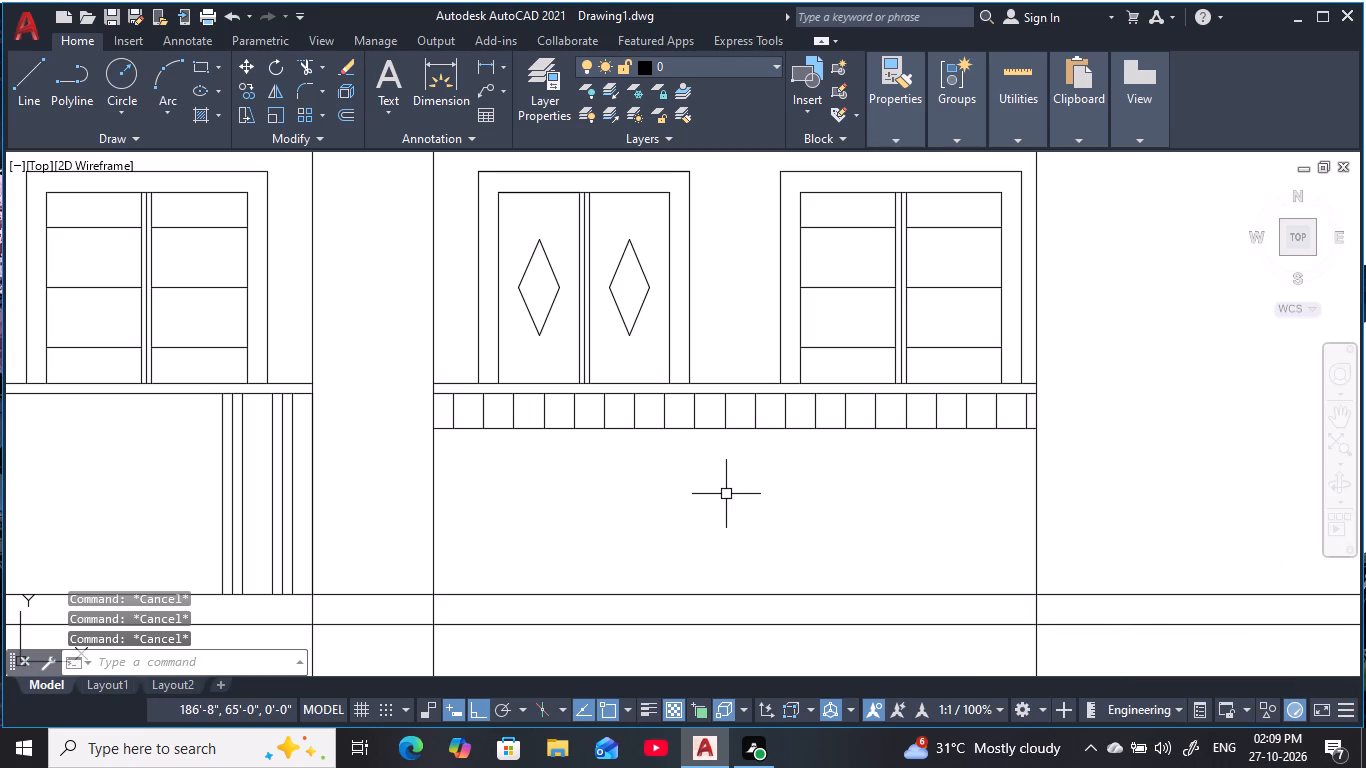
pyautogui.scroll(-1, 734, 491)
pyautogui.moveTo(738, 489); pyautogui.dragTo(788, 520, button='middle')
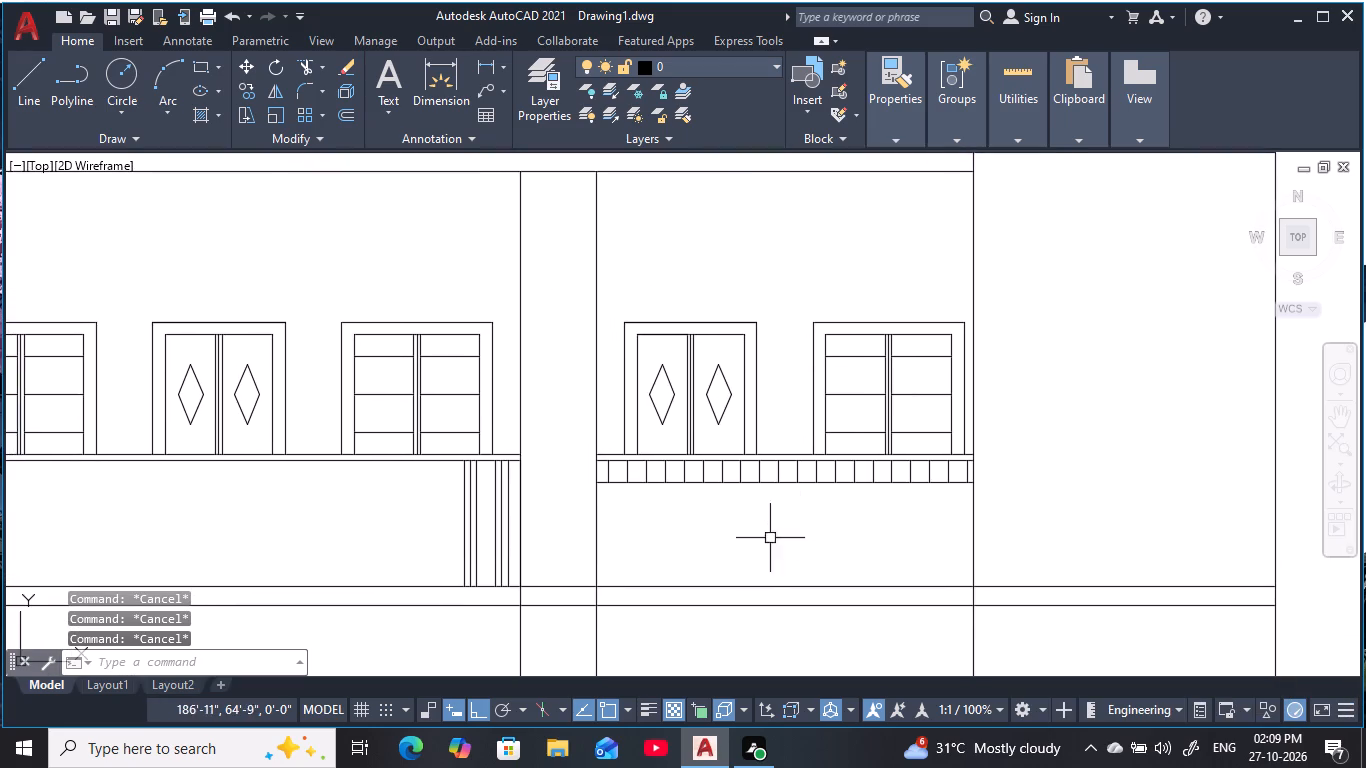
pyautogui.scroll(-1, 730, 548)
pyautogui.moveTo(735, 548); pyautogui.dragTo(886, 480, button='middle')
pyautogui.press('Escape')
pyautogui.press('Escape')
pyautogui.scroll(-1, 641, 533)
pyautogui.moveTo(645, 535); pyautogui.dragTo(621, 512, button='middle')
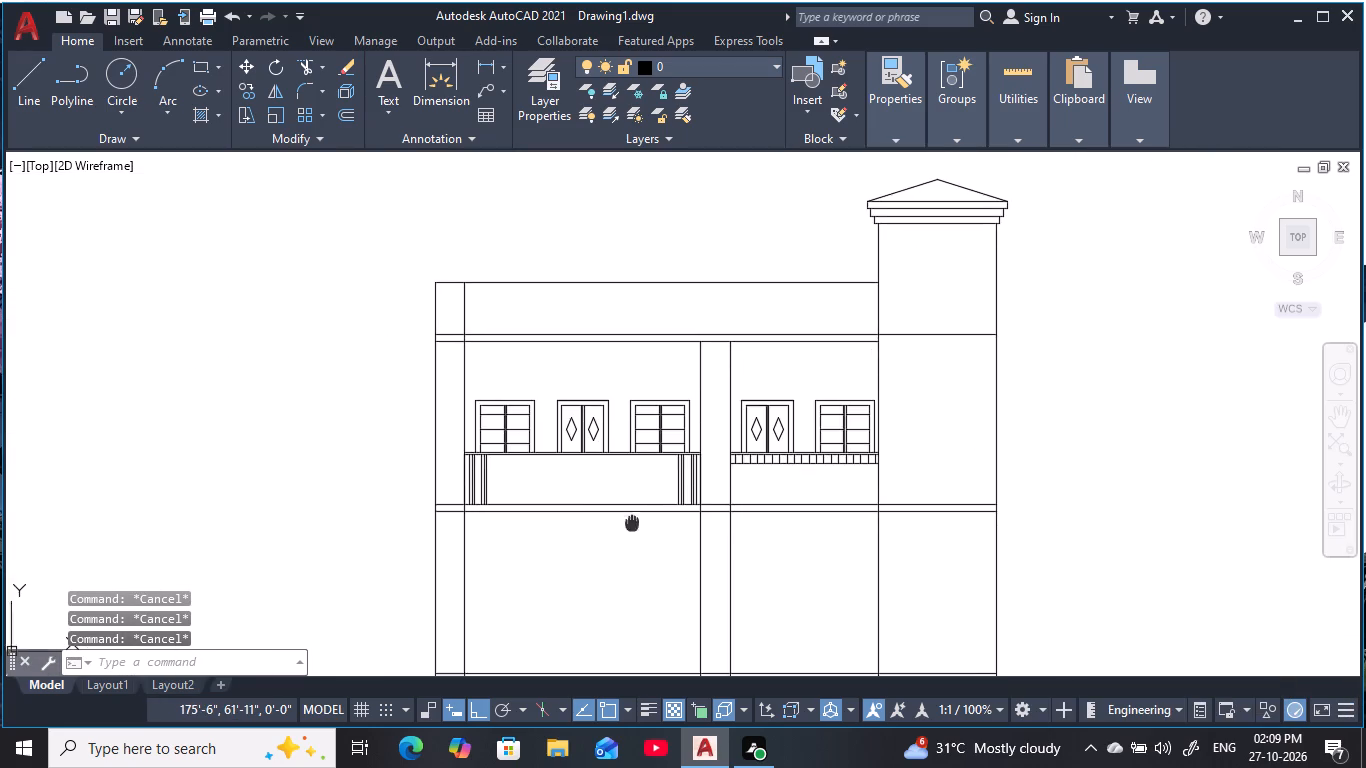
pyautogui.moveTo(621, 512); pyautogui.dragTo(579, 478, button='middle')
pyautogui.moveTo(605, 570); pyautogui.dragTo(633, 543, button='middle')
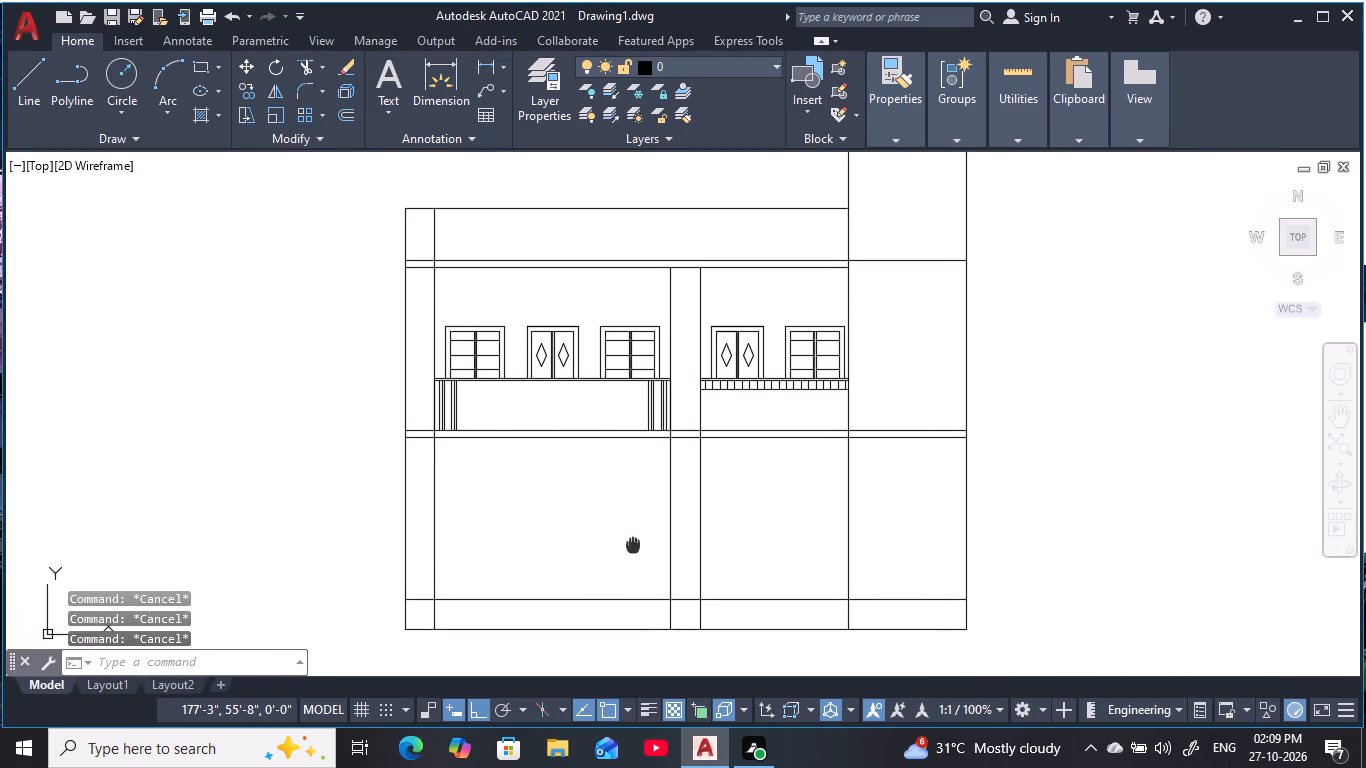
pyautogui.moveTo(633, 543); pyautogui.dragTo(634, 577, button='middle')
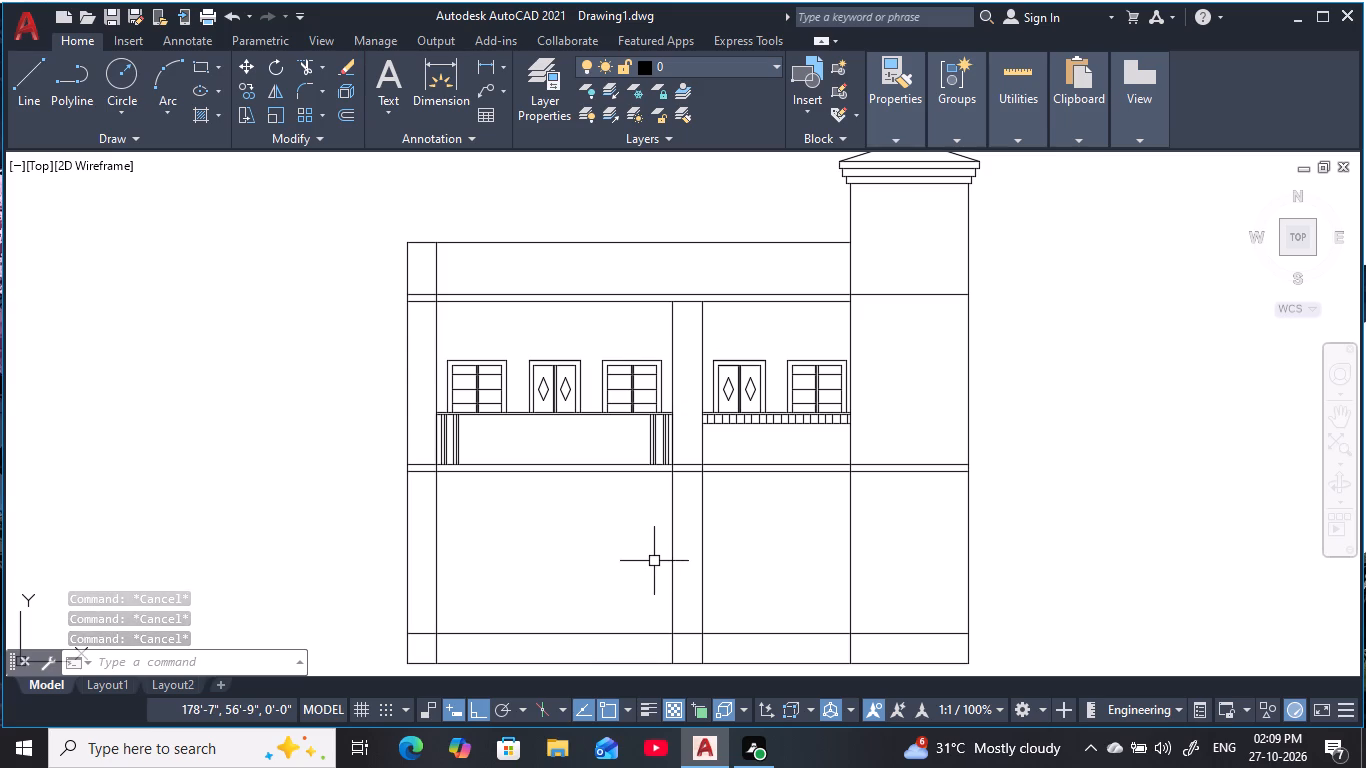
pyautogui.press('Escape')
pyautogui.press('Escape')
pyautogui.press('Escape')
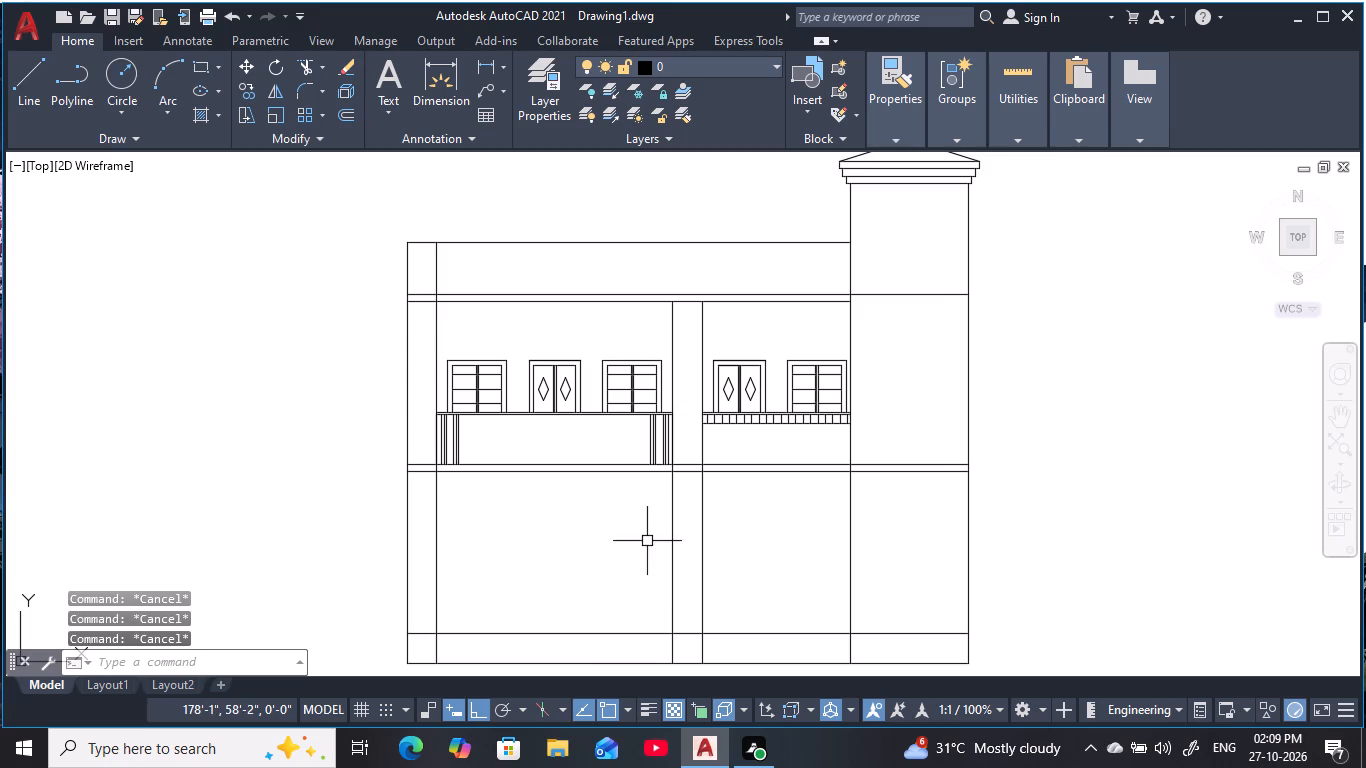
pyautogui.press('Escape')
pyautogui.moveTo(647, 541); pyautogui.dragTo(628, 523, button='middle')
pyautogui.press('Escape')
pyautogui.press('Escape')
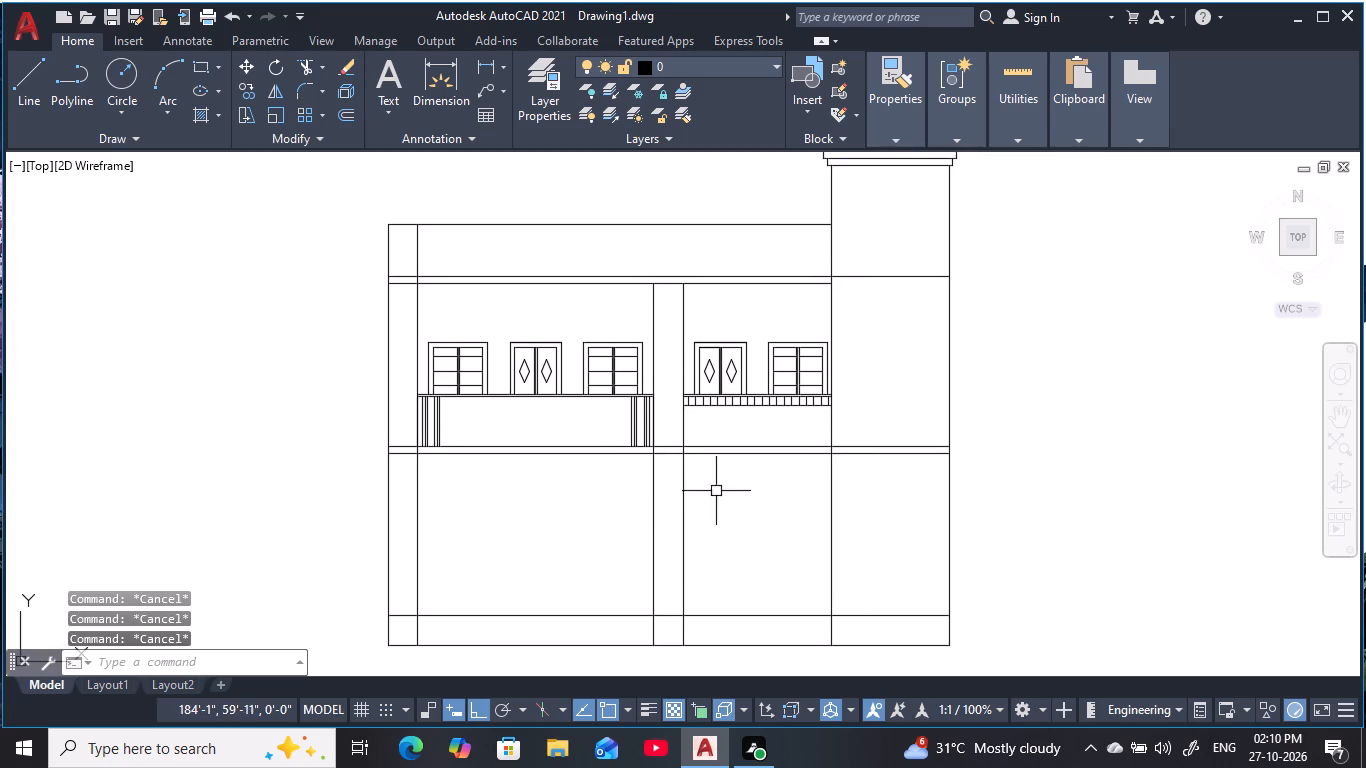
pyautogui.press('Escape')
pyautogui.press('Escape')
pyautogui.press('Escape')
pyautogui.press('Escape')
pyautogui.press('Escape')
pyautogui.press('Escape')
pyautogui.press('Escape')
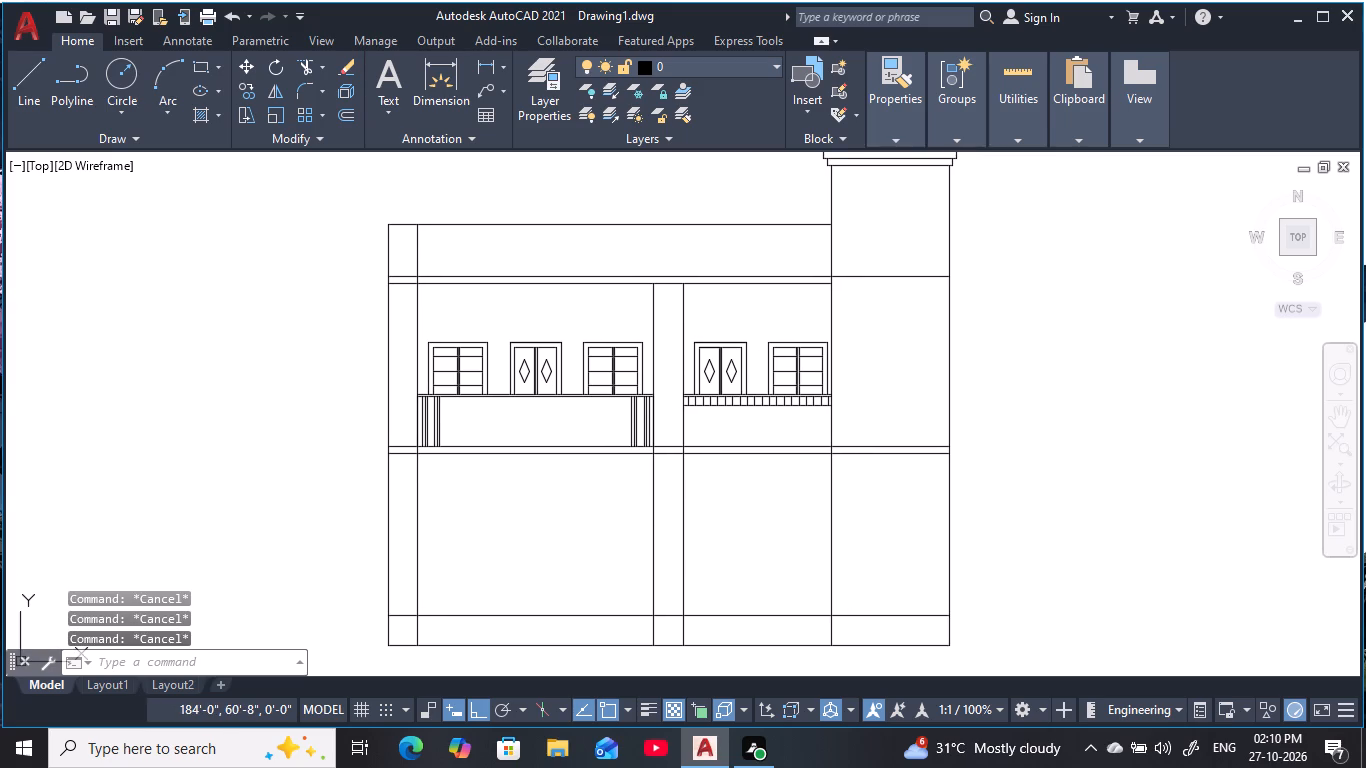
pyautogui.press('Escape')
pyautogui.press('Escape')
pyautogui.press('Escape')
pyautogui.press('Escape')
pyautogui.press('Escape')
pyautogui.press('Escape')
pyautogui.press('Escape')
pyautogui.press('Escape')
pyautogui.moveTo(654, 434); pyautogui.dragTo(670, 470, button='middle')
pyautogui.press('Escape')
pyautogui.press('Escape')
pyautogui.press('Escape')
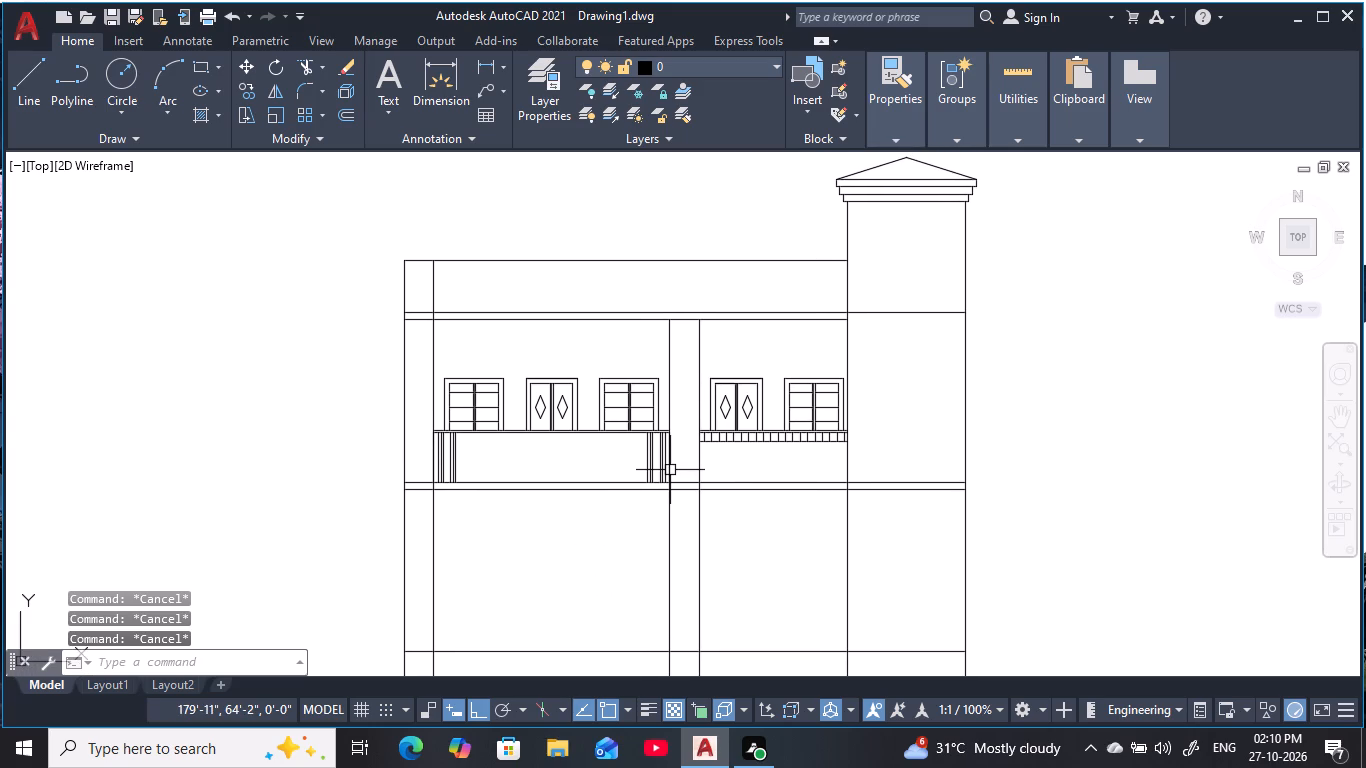
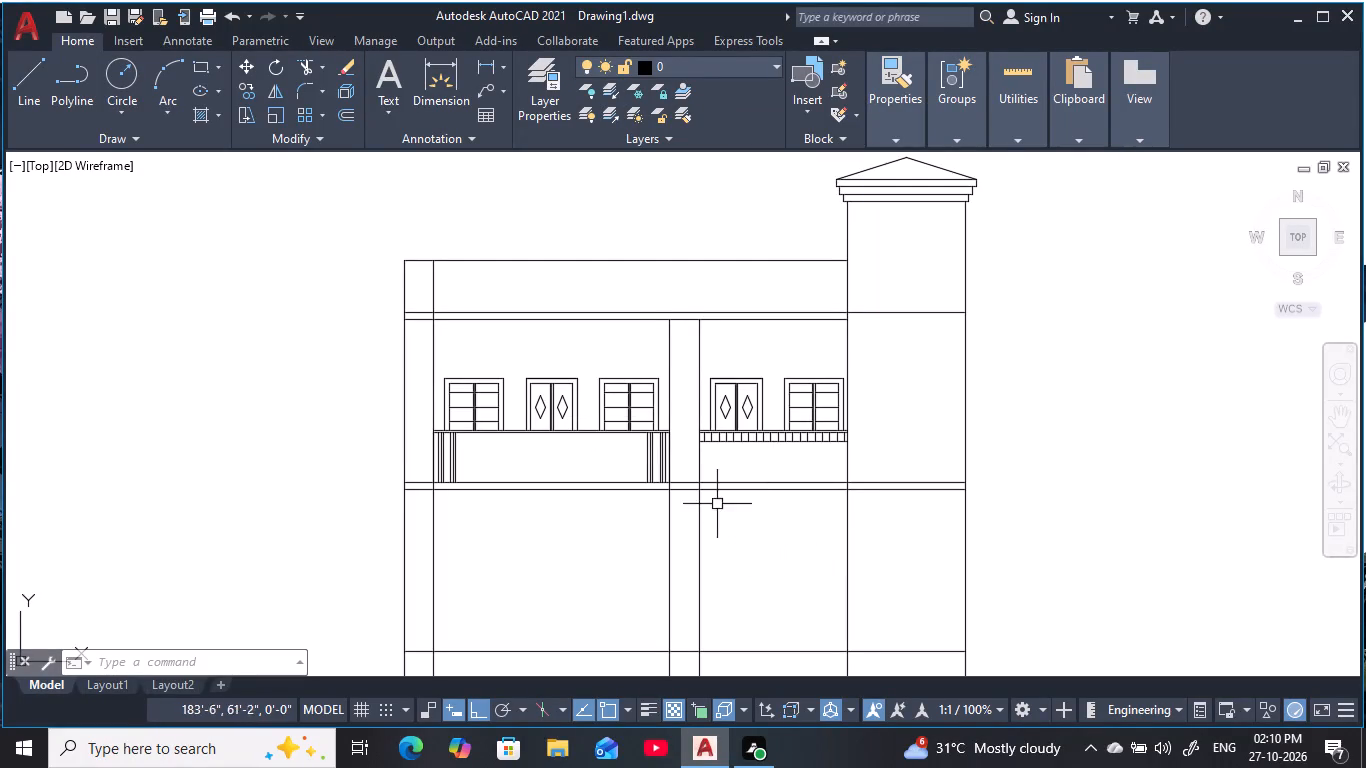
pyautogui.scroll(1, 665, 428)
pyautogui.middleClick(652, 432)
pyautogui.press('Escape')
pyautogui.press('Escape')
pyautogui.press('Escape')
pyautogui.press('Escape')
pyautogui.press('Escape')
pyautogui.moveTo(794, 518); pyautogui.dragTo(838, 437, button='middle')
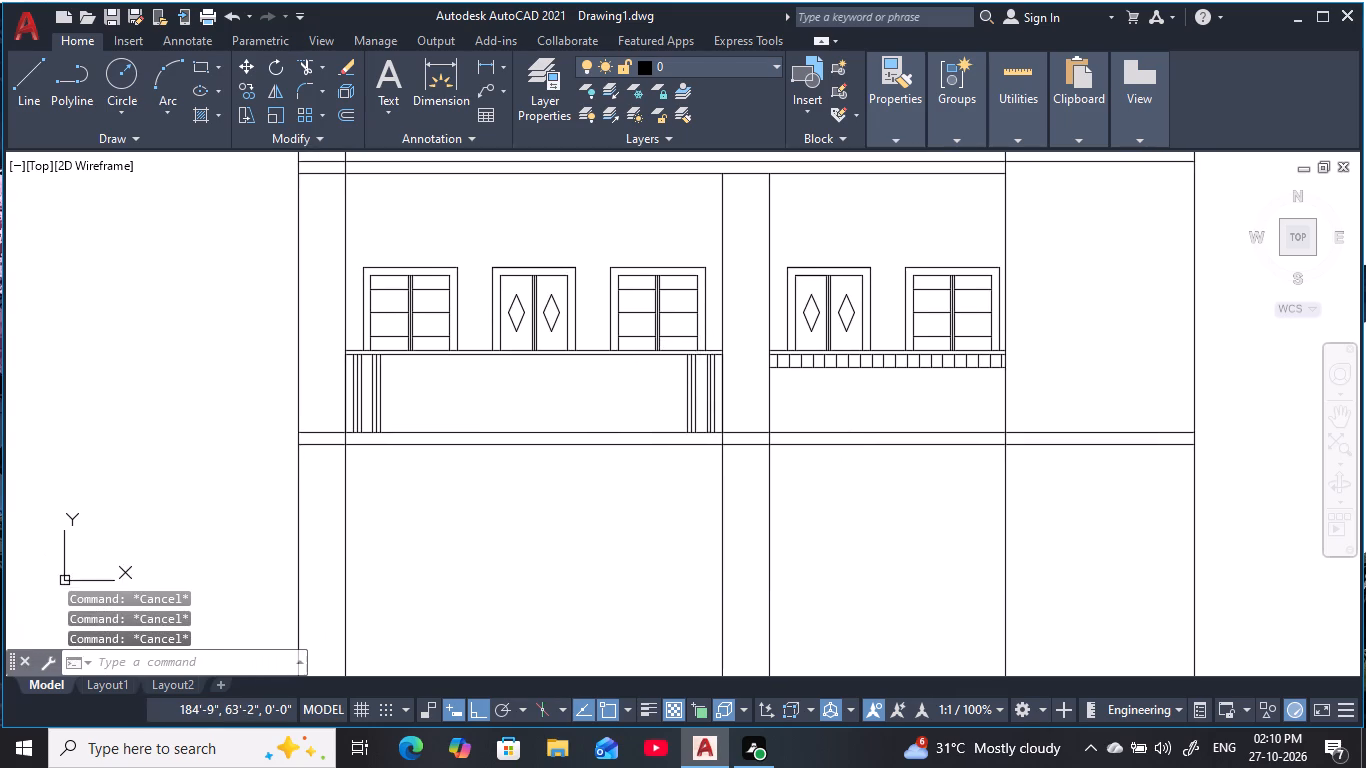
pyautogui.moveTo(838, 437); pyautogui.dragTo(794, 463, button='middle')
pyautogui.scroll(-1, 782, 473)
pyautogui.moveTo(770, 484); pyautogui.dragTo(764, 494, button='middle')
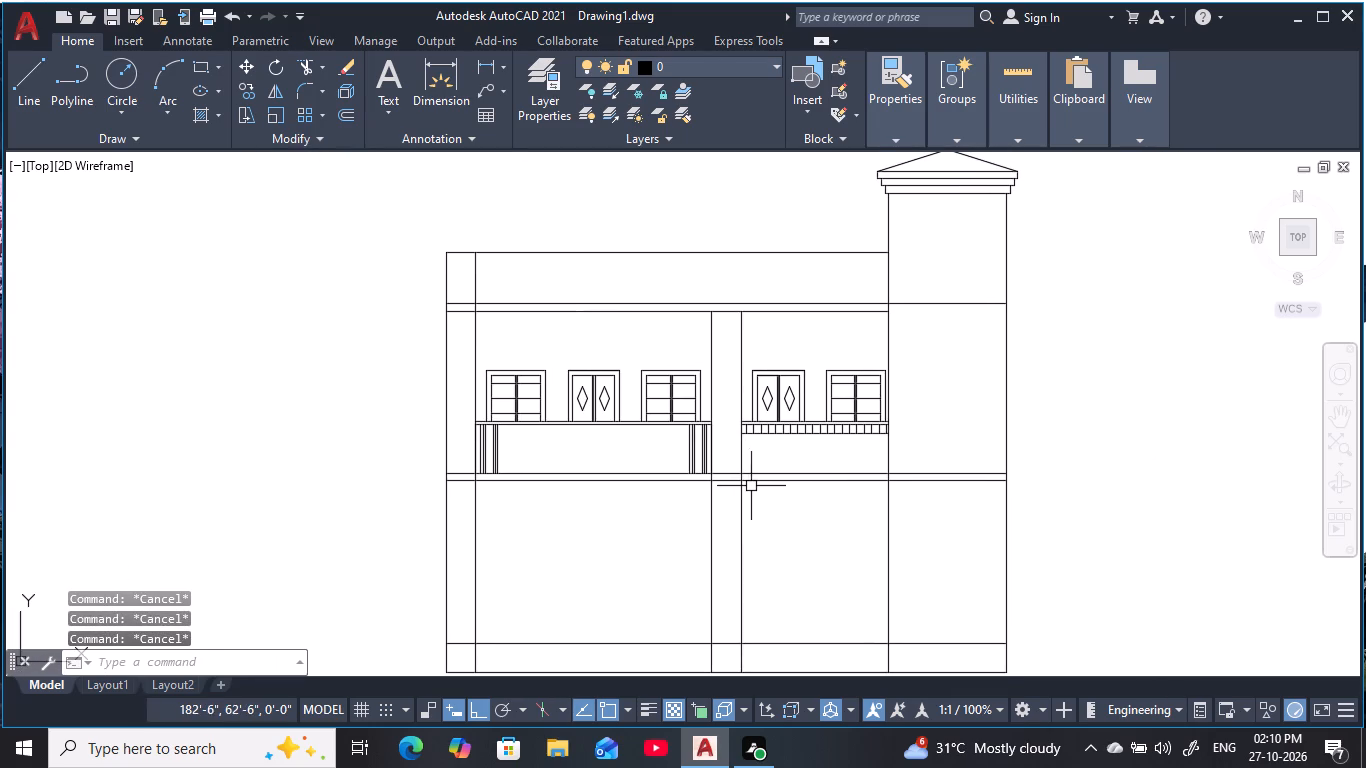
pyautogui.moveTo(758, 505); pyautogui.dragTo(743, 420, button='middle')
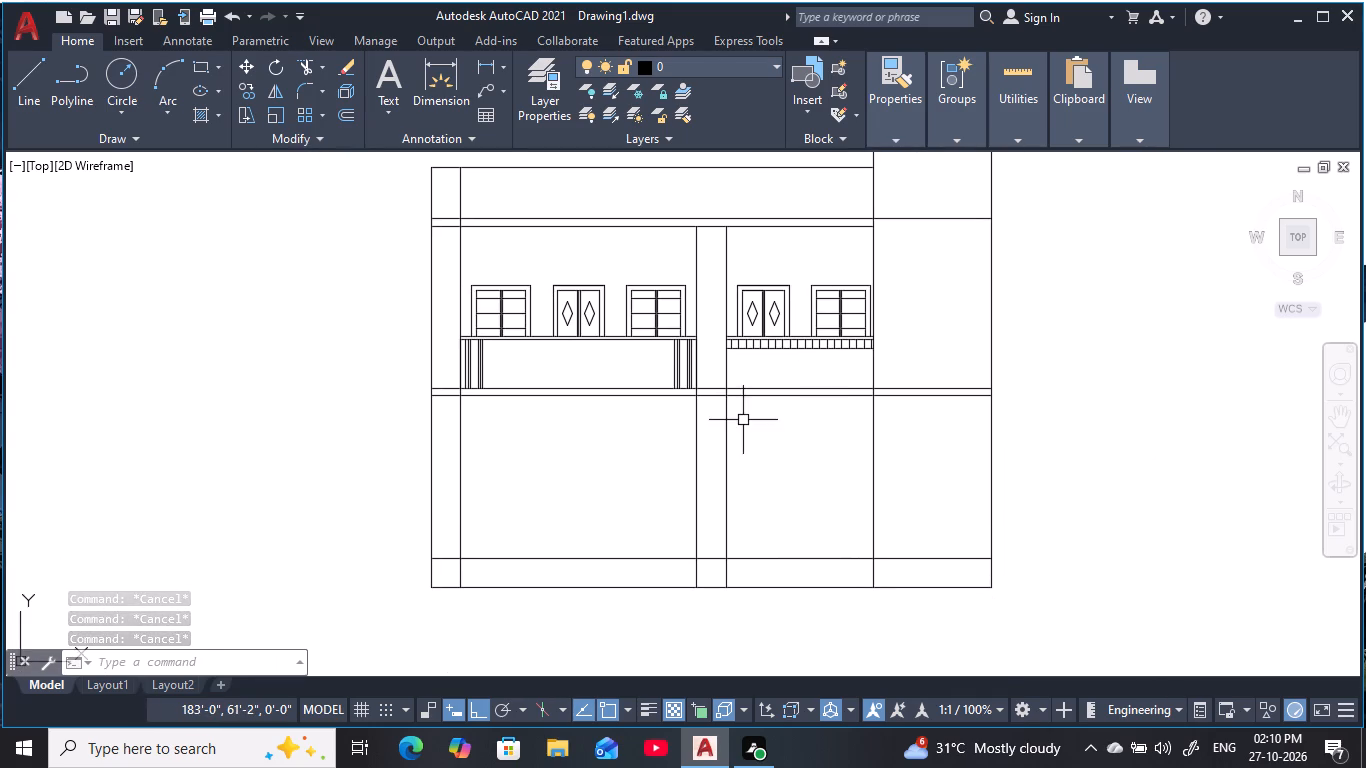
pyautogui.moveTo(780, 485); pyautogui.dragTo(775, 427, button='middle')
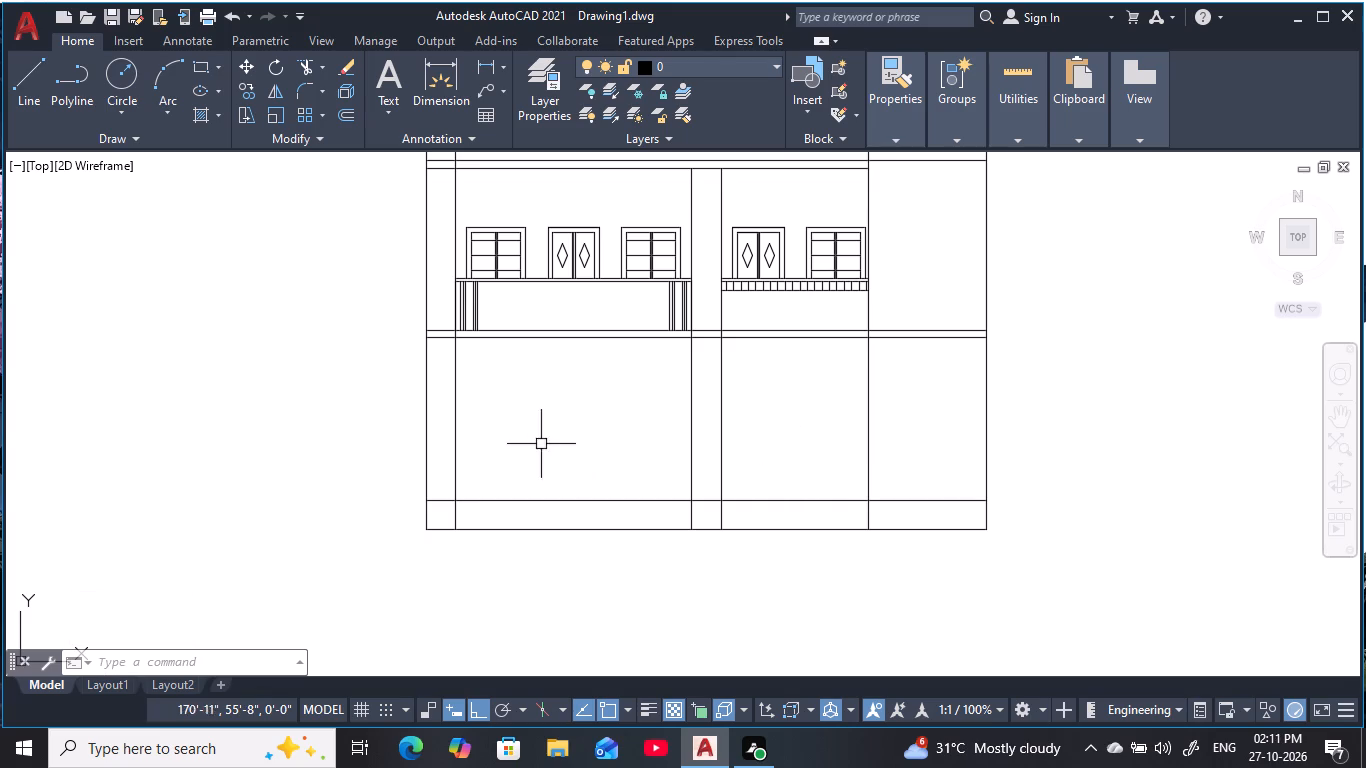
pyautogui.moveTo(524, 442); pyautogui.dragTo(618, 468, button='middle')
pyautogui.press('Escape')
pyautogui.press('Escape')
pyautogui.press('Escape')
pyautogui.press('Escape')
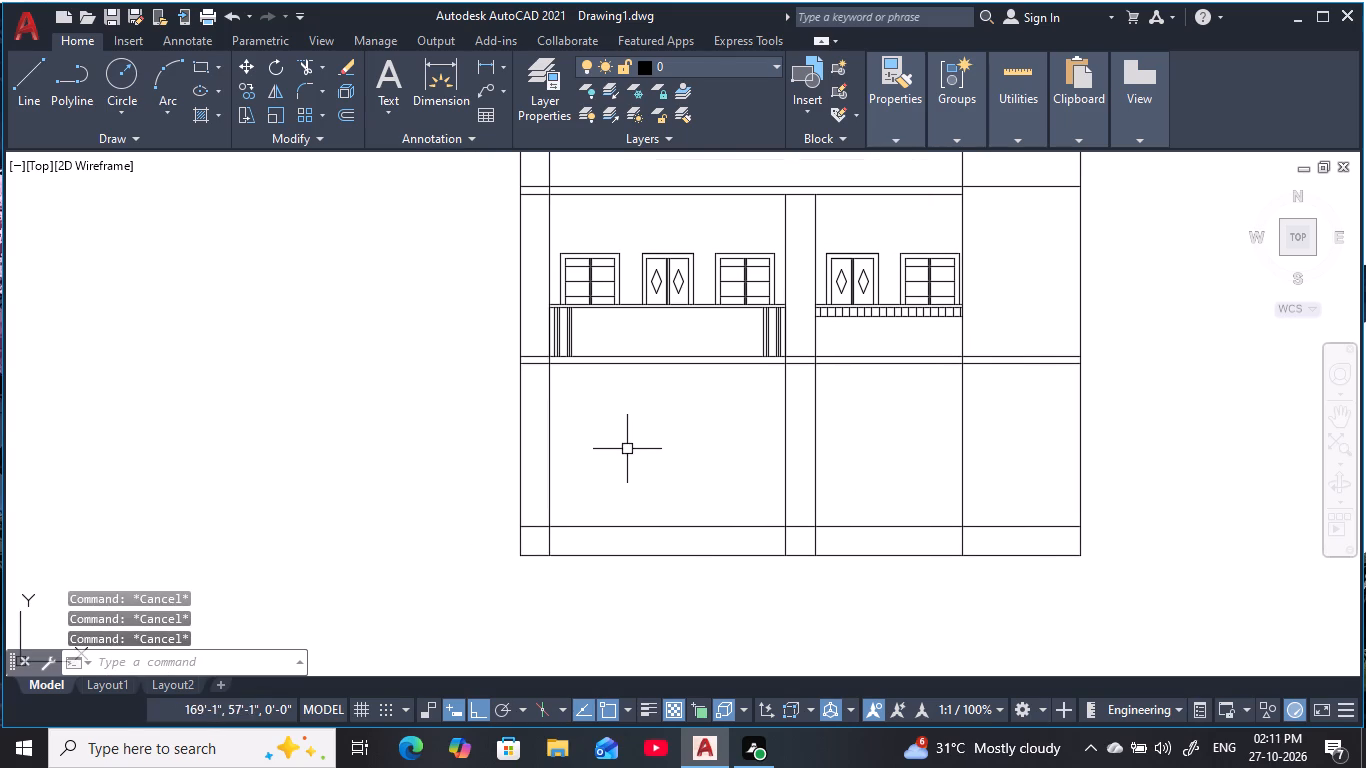
# Draw a line along the bottom edge of the wide left ground-floor bay, spanning between its two bordering columns.
pyautogui.moveTo(699, 492); pyautogui.dragTo(699, 473, button='middle')
pyautogui.press('Escape')
pyautogui.press('Escape')
pyautogui.press('Escape')
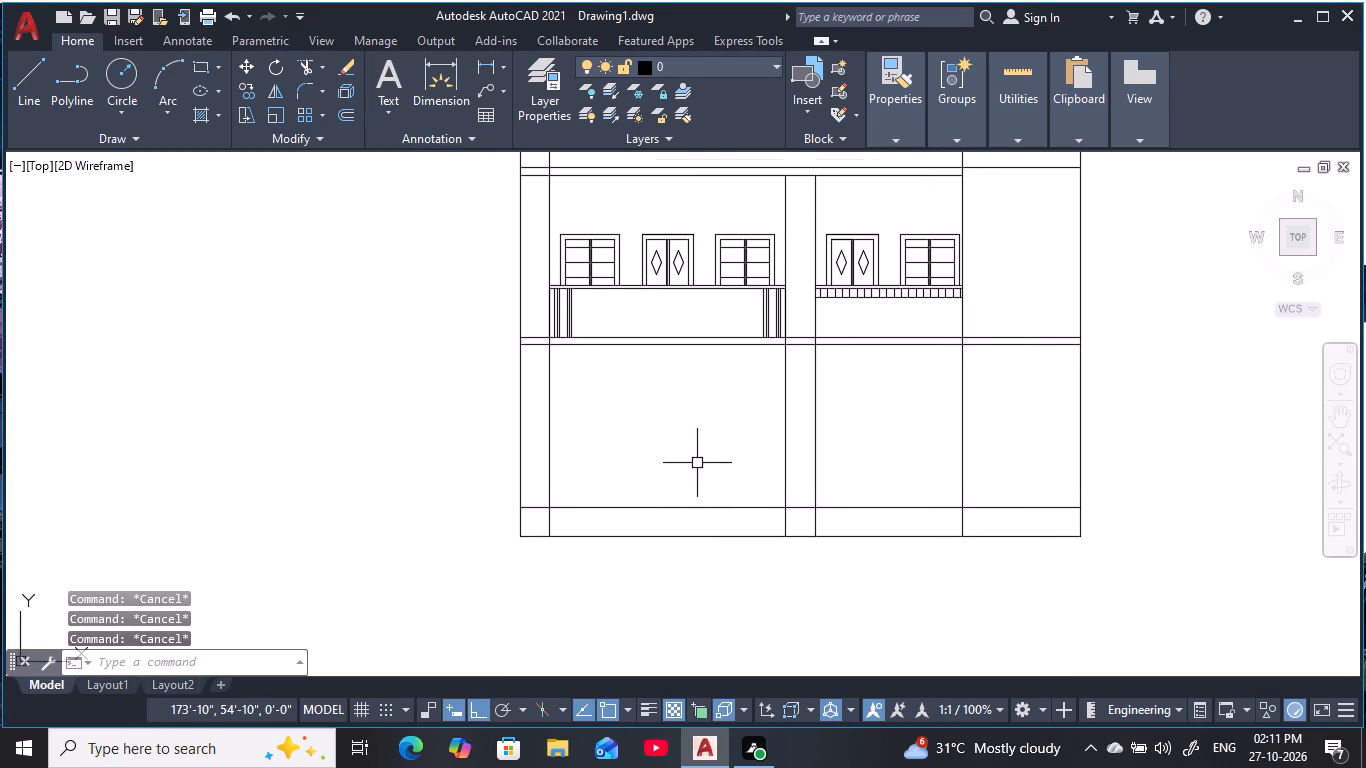
pyautogui.write('l')
pyautogui.press('space')
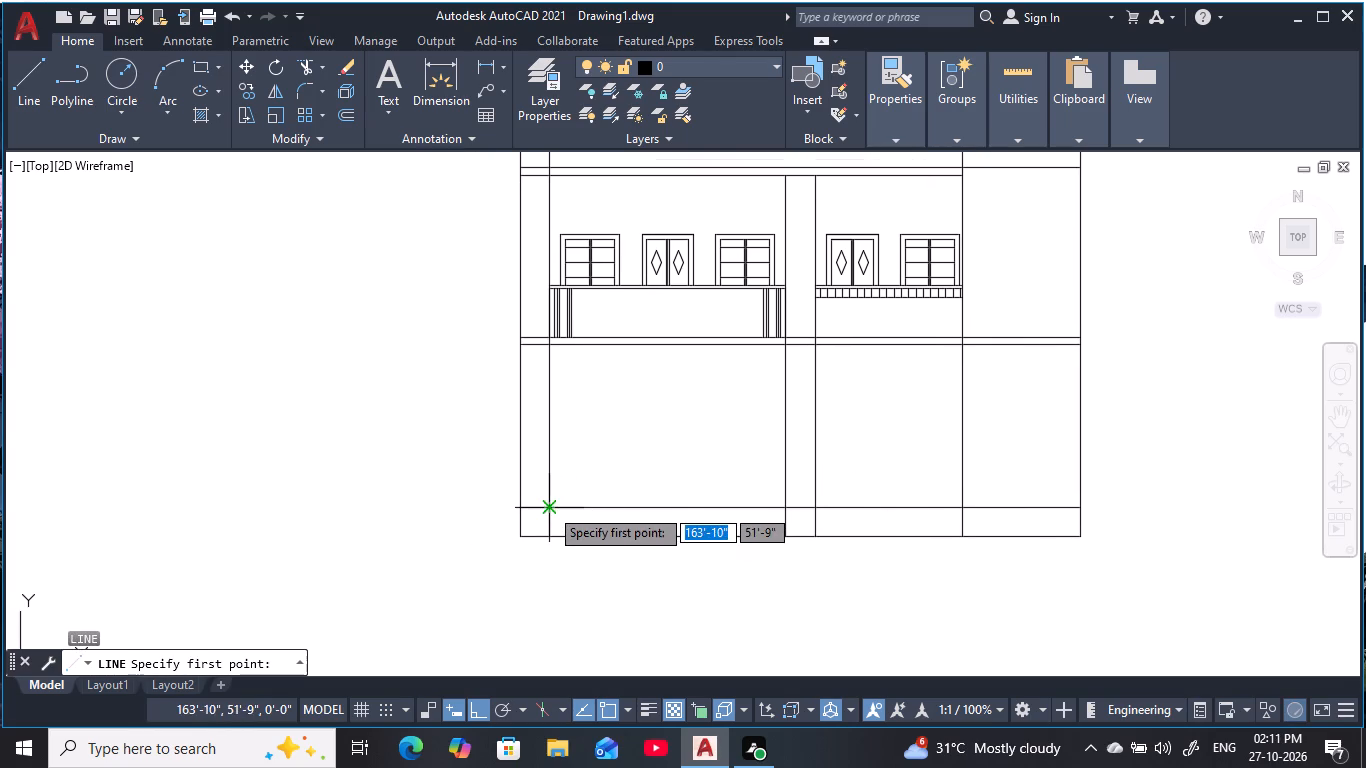
pyautogui.click(549, 507)
pyautogui.click(786, 511)
pyautogui.press('Escape')
pyautogui.press('Escape')
pyautogui.press('Escape')
pyautogui.press('Escape')
pyautogui.press('Escape')
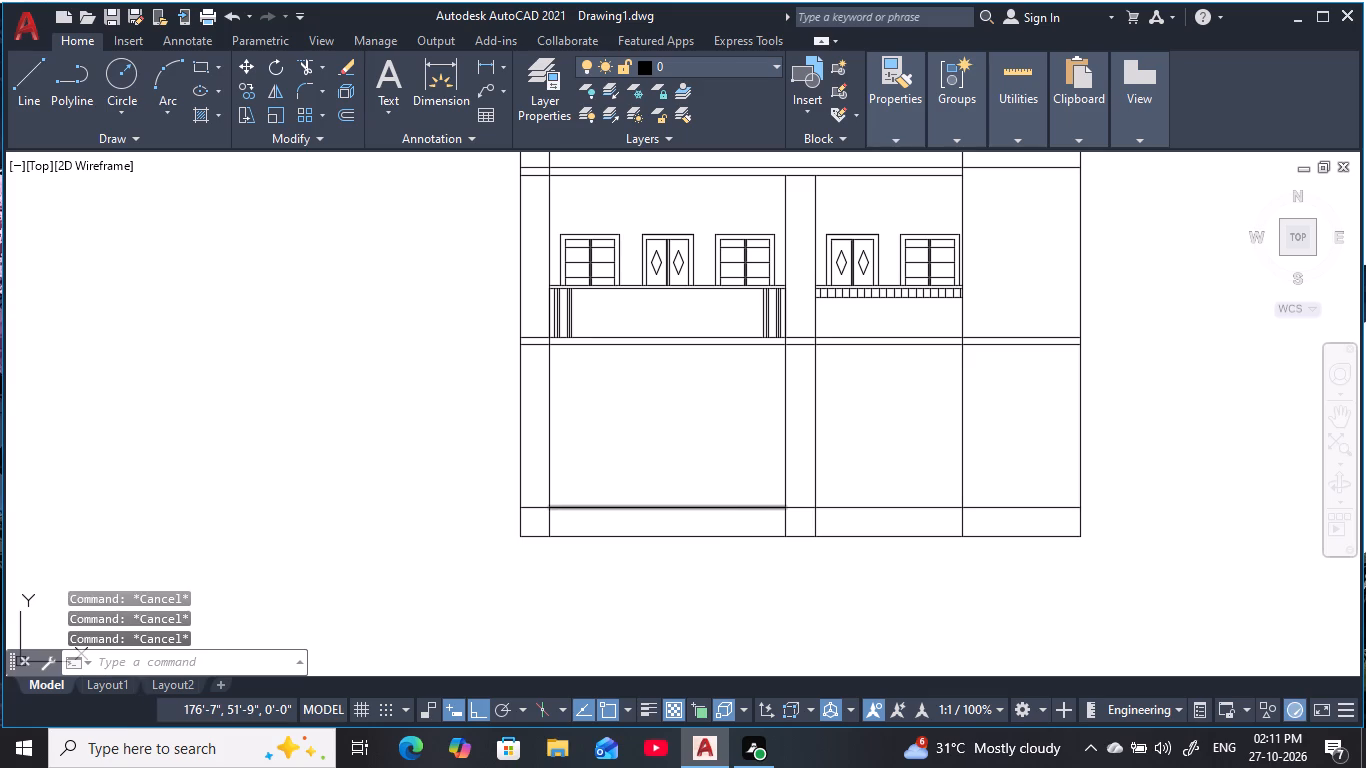
# Draw a vertical centre line from the midpoint of the bay's bottom line up to the underside of the floor band.
pyautogui.press('l')
pyautogui.press('space')
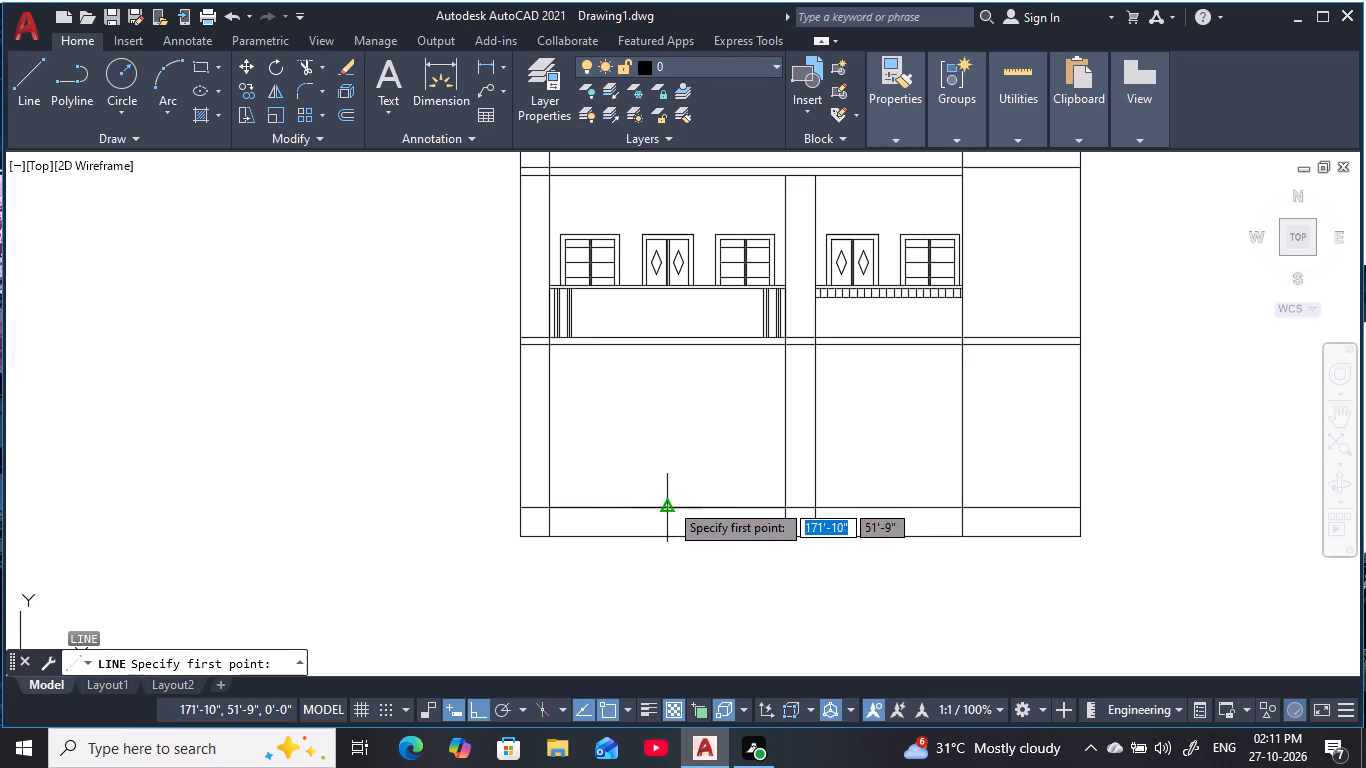
pyautogui.click(669, 502)
pyautogui.click(662, 347)
pyautogui.press('Escape')
pyautogui.press('Escape')
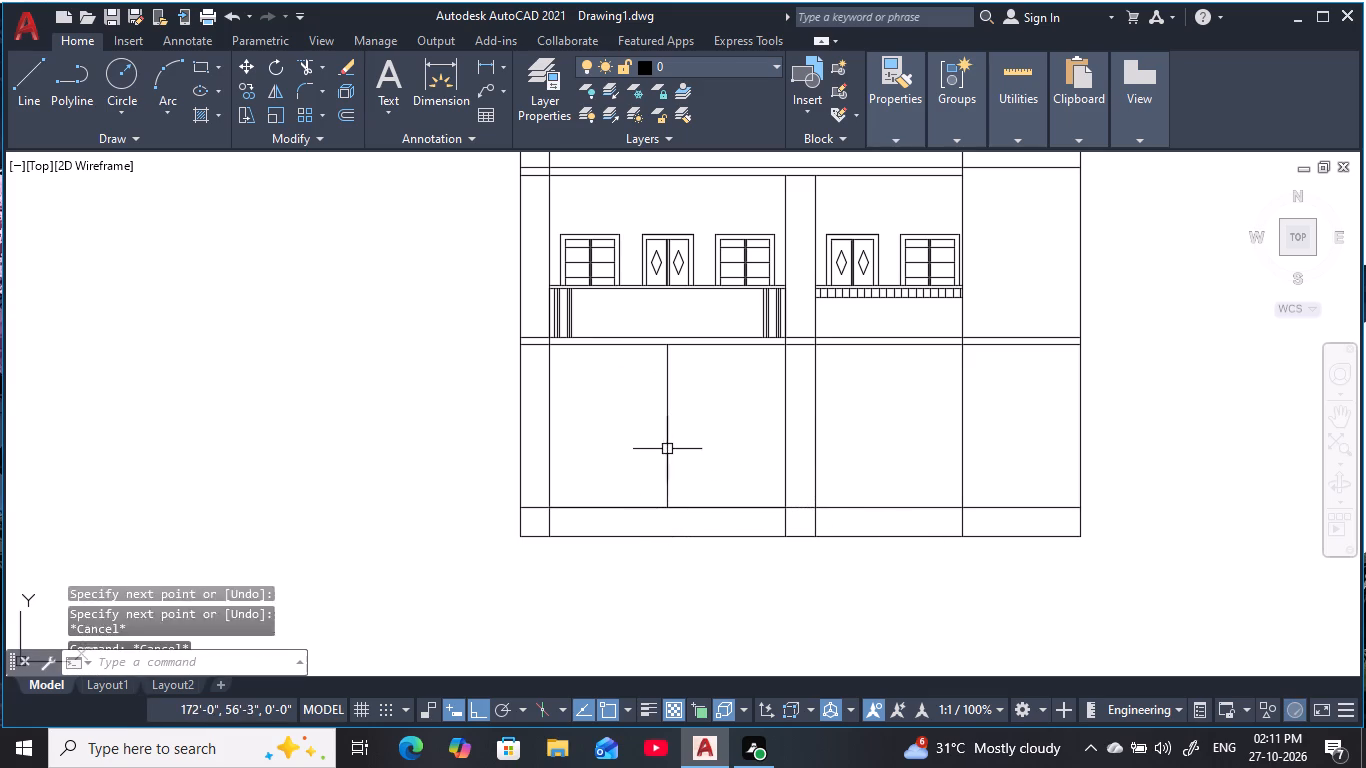
pyautogui.press('Escape')
pyautogui.press('Escape')
pyautogui.press('Escape')
pyautogui.press('Escape')
pyautogui.press('Escape')
pyautogui.press('Escape')
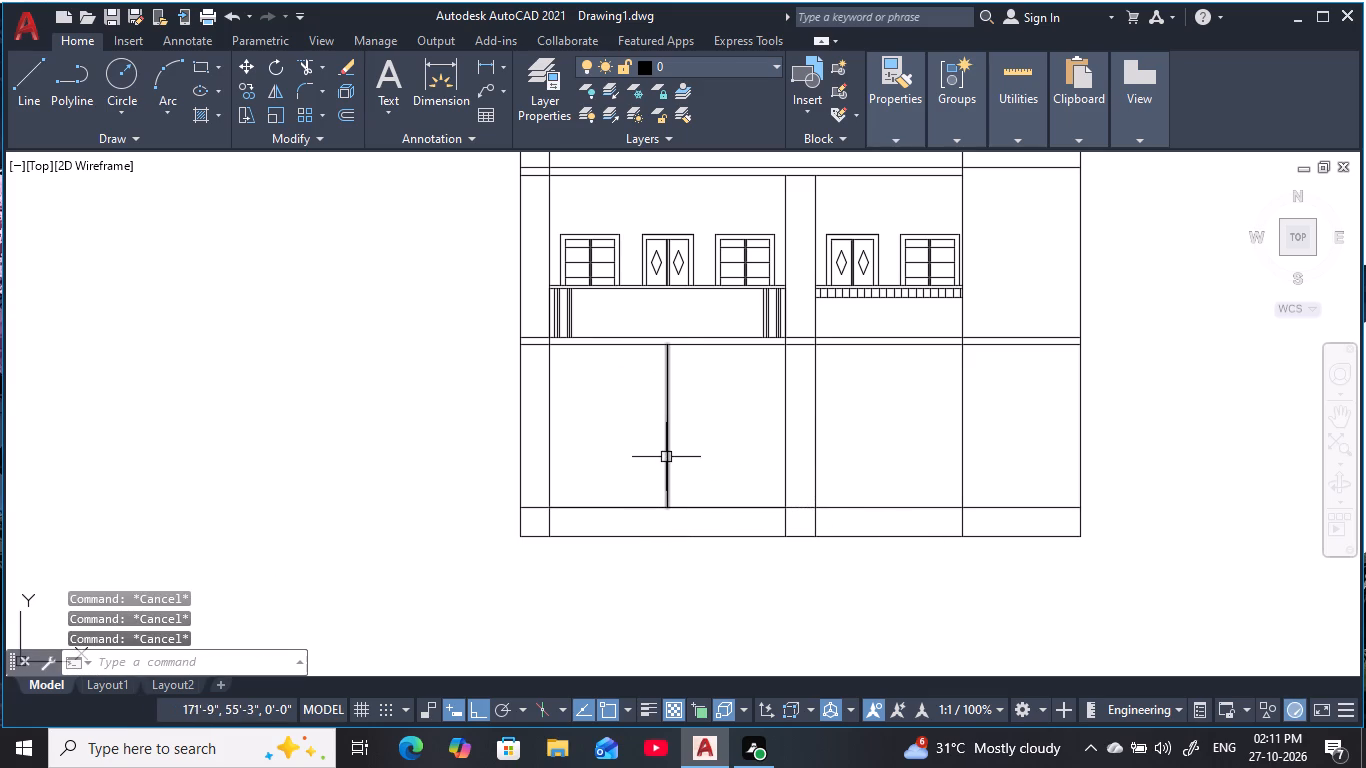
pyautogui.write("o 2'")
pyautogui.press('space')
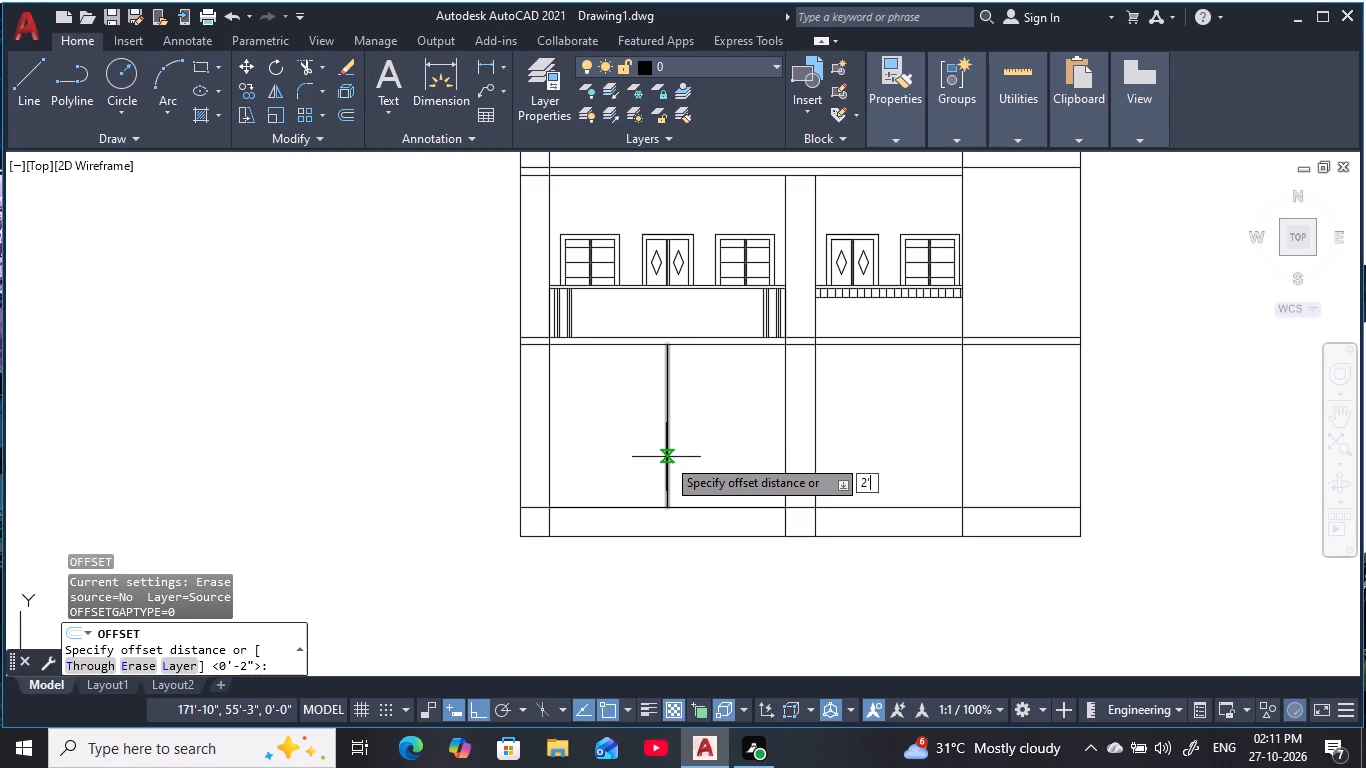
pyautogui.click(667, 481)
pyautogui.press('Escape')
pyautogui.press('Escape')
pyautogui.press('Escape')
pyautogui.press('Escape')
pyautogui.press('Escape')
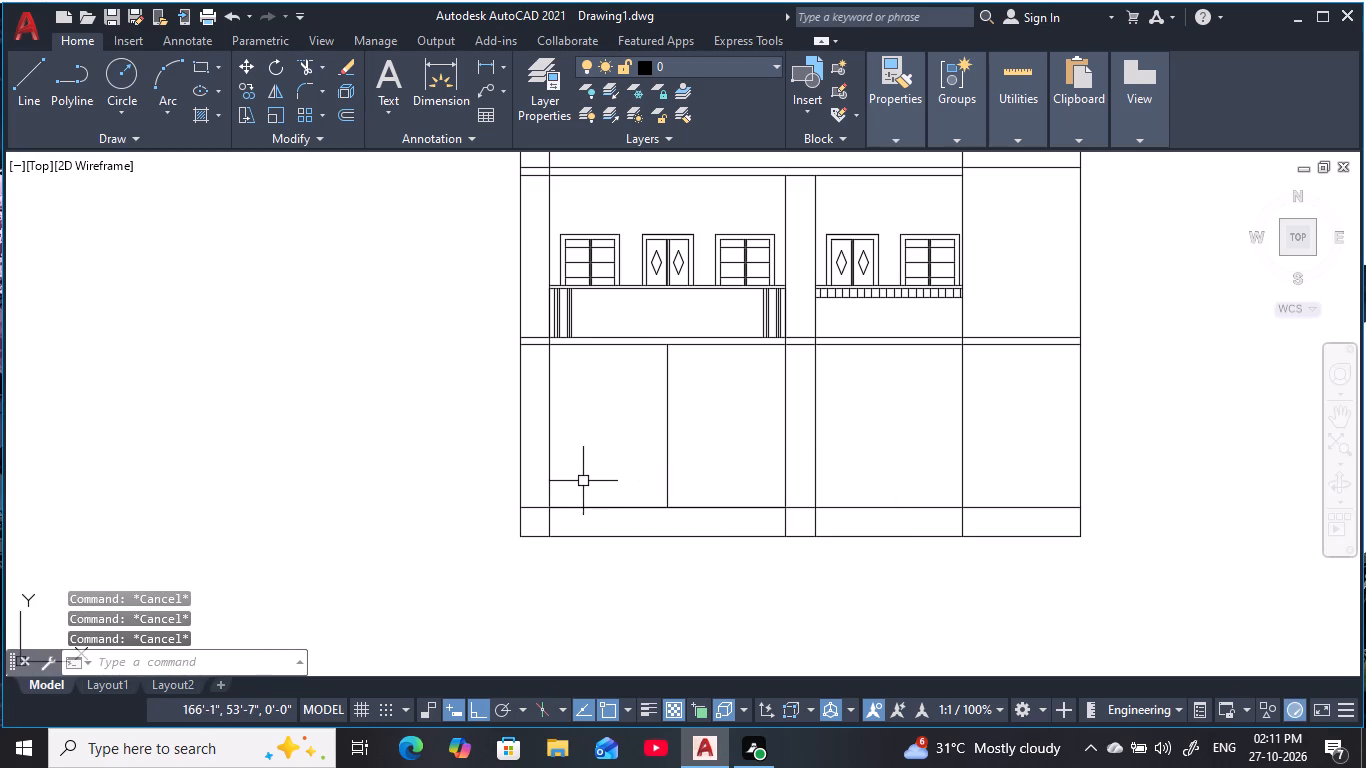
# Offset the ground-floor bay's vertical centre line 4' to both sides.
pyautogui.write("o 4'")
pyautogui.press('space')
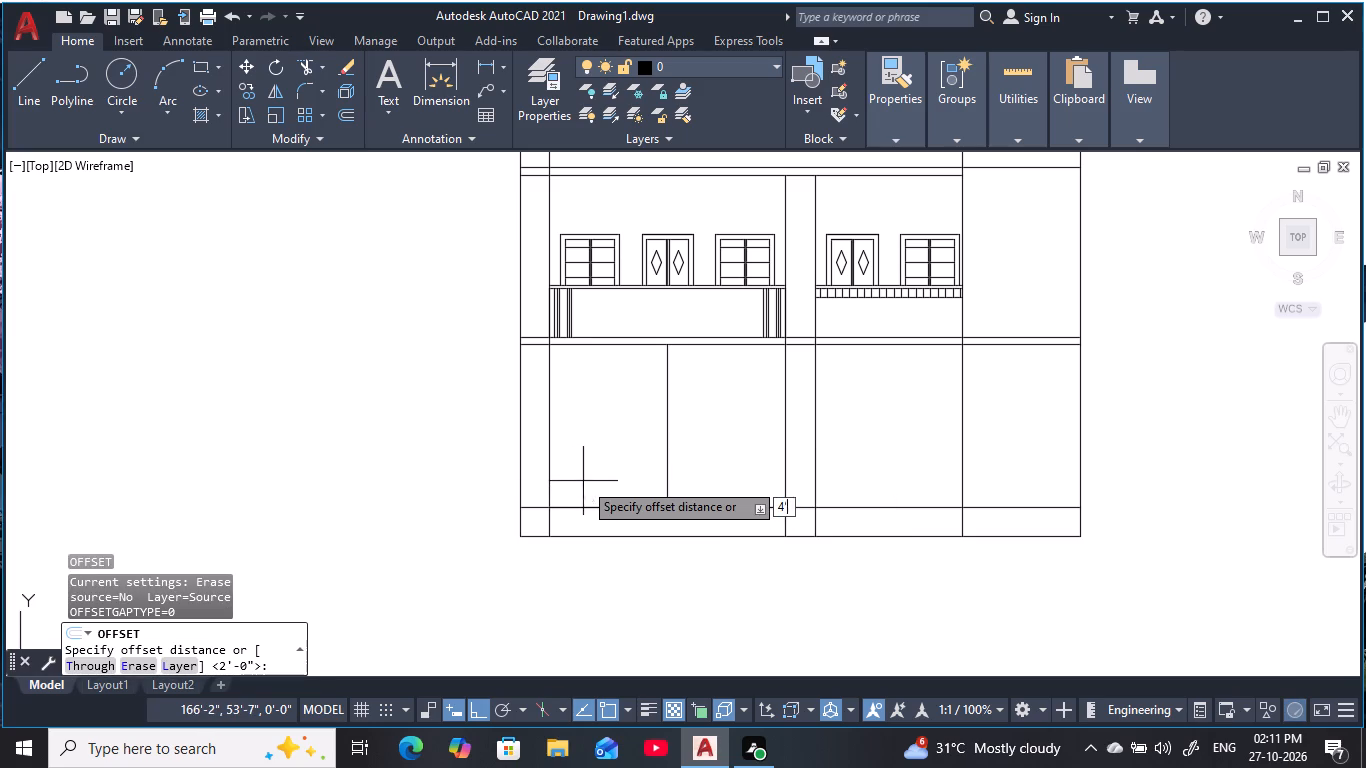
pyautogui.click(669, 487)
pyautogui.click(566, 483)
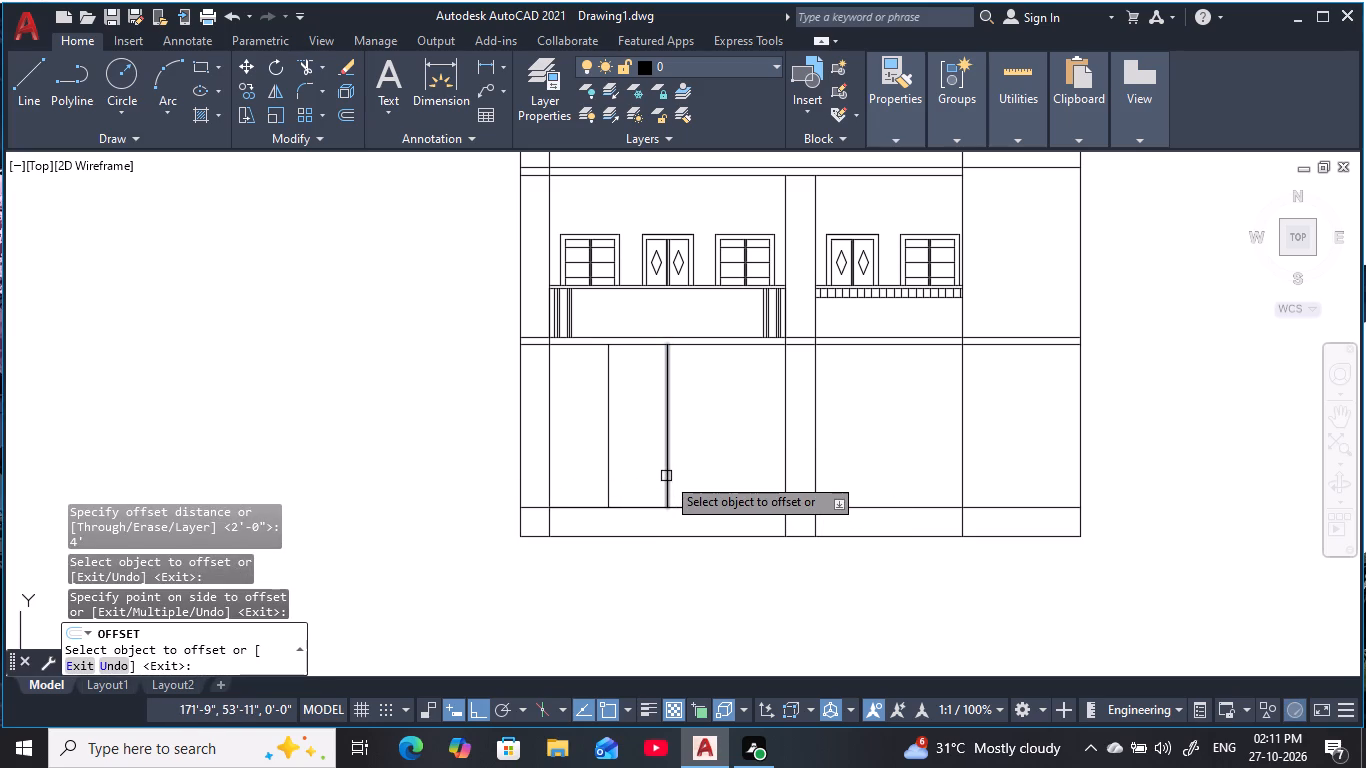
pyautogui.click(669, 475)
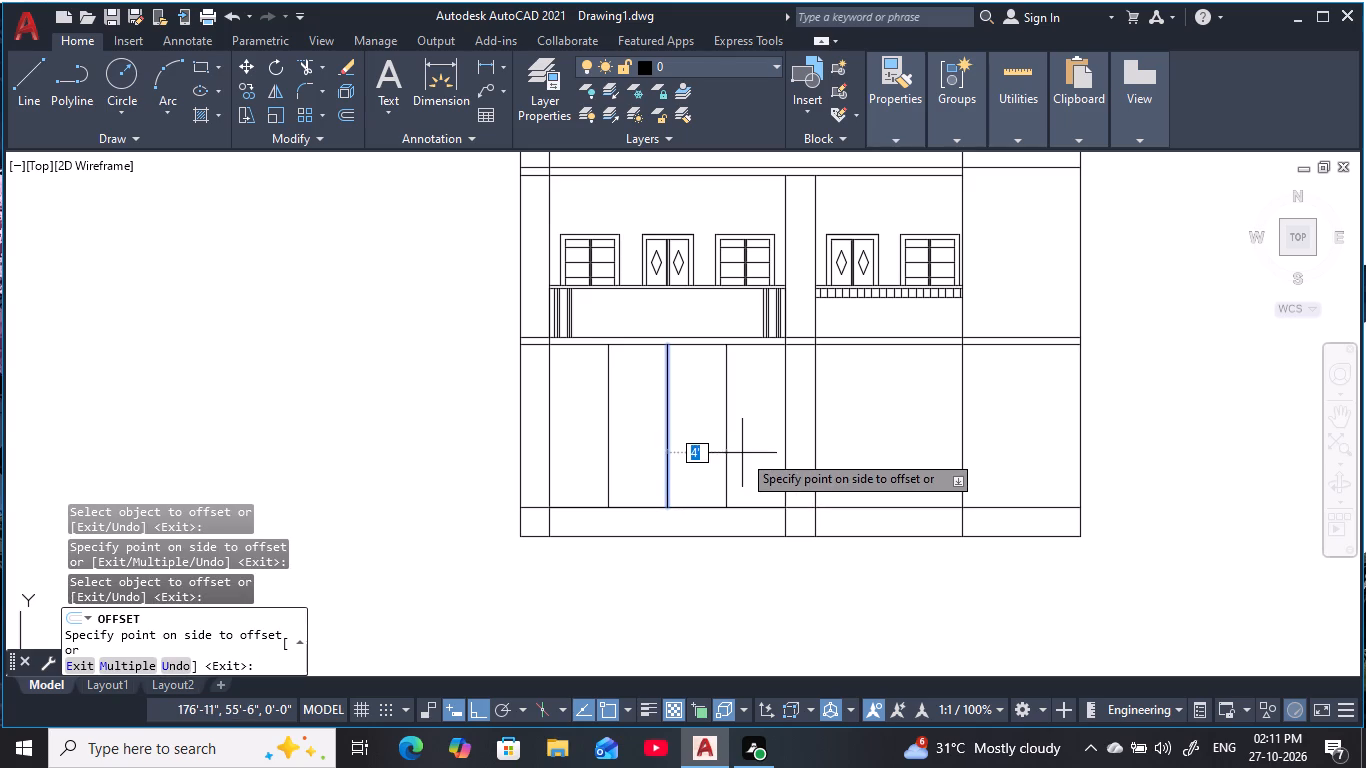
pyautogui.click(742, 453)
pyautogui.press('Escape')
pyautogui.press('Escape')
pyautogui.press('Escape')
pyautogui.press('Escape')
pyautogui.press('Escape')
pyautogui.press('Escape')
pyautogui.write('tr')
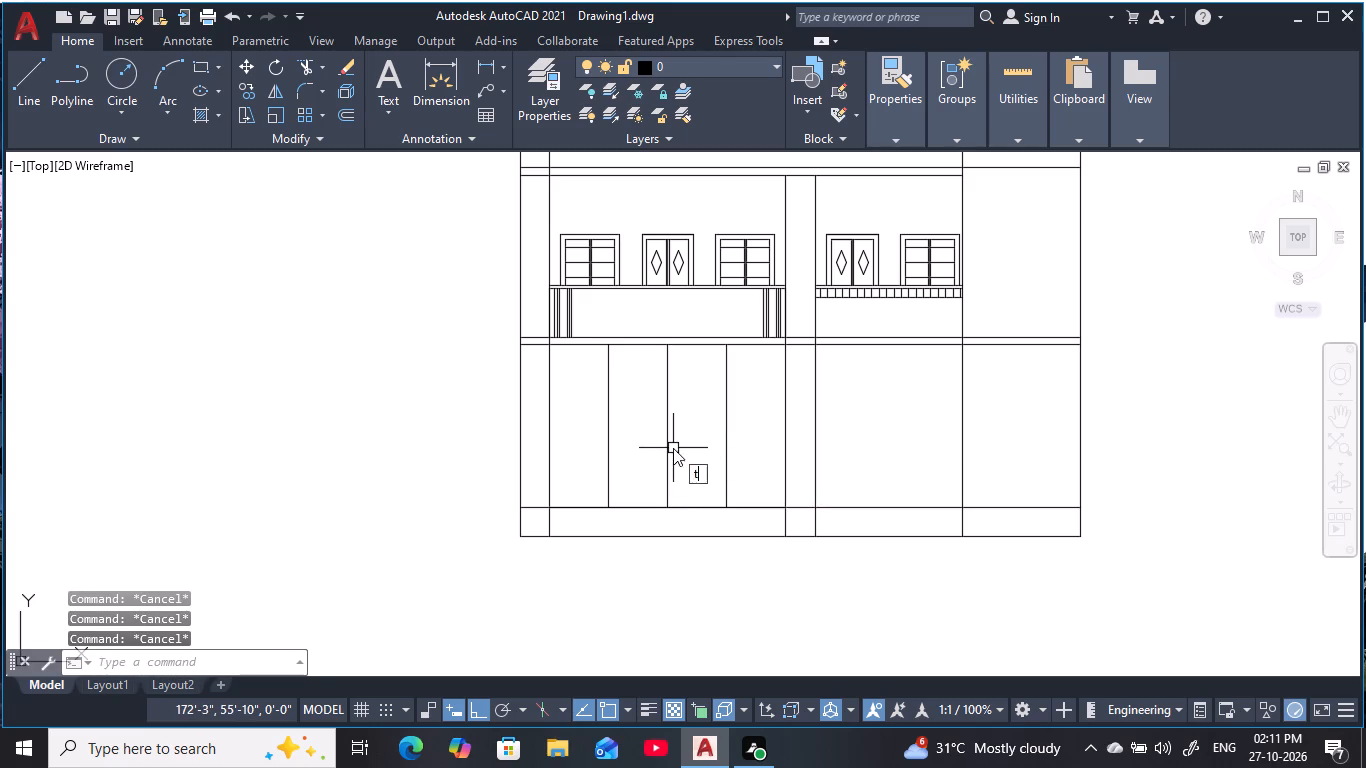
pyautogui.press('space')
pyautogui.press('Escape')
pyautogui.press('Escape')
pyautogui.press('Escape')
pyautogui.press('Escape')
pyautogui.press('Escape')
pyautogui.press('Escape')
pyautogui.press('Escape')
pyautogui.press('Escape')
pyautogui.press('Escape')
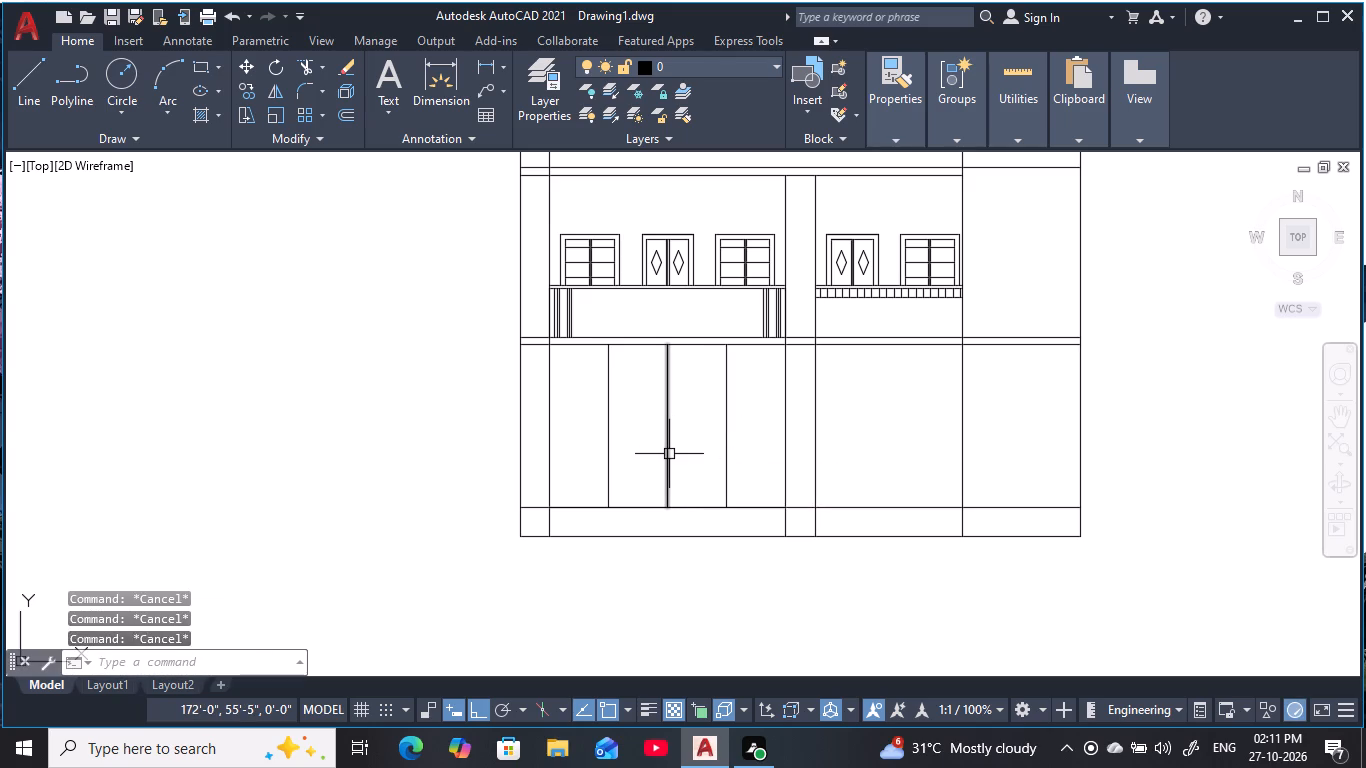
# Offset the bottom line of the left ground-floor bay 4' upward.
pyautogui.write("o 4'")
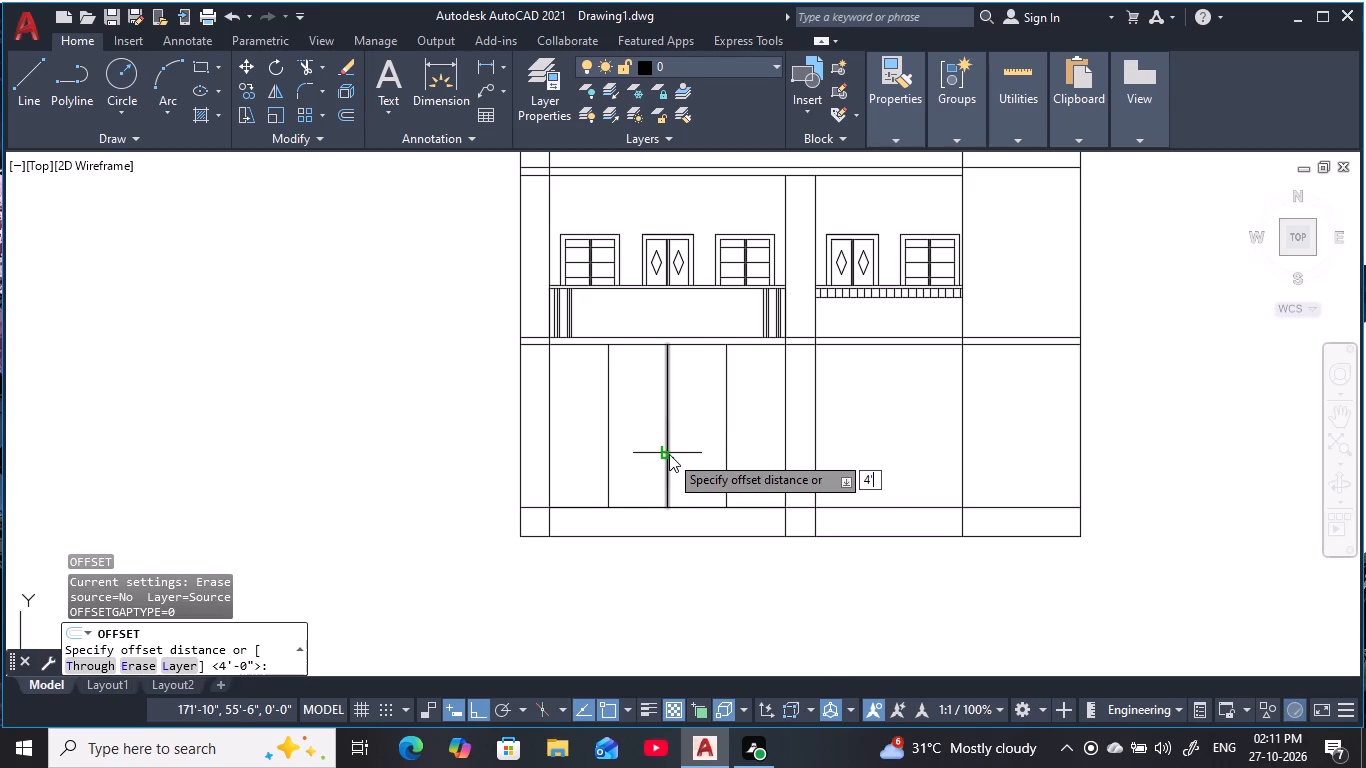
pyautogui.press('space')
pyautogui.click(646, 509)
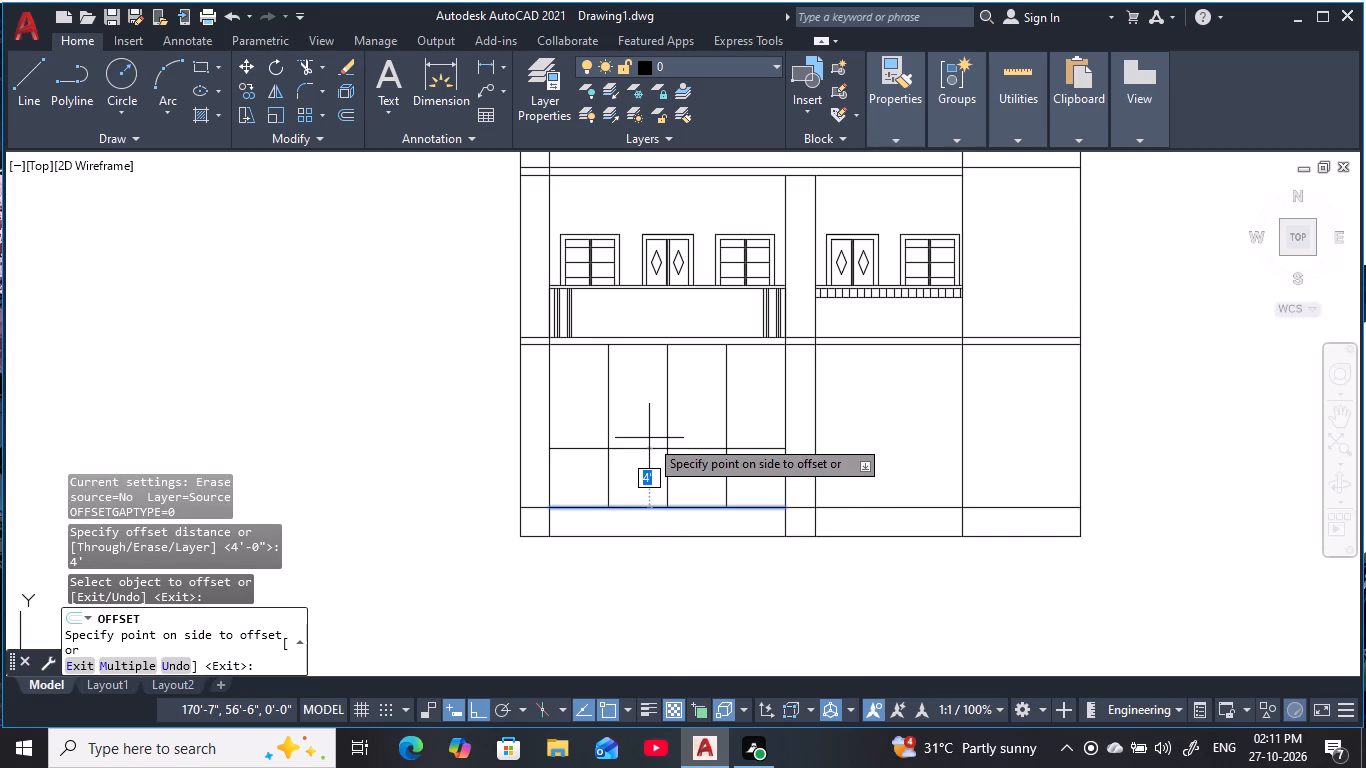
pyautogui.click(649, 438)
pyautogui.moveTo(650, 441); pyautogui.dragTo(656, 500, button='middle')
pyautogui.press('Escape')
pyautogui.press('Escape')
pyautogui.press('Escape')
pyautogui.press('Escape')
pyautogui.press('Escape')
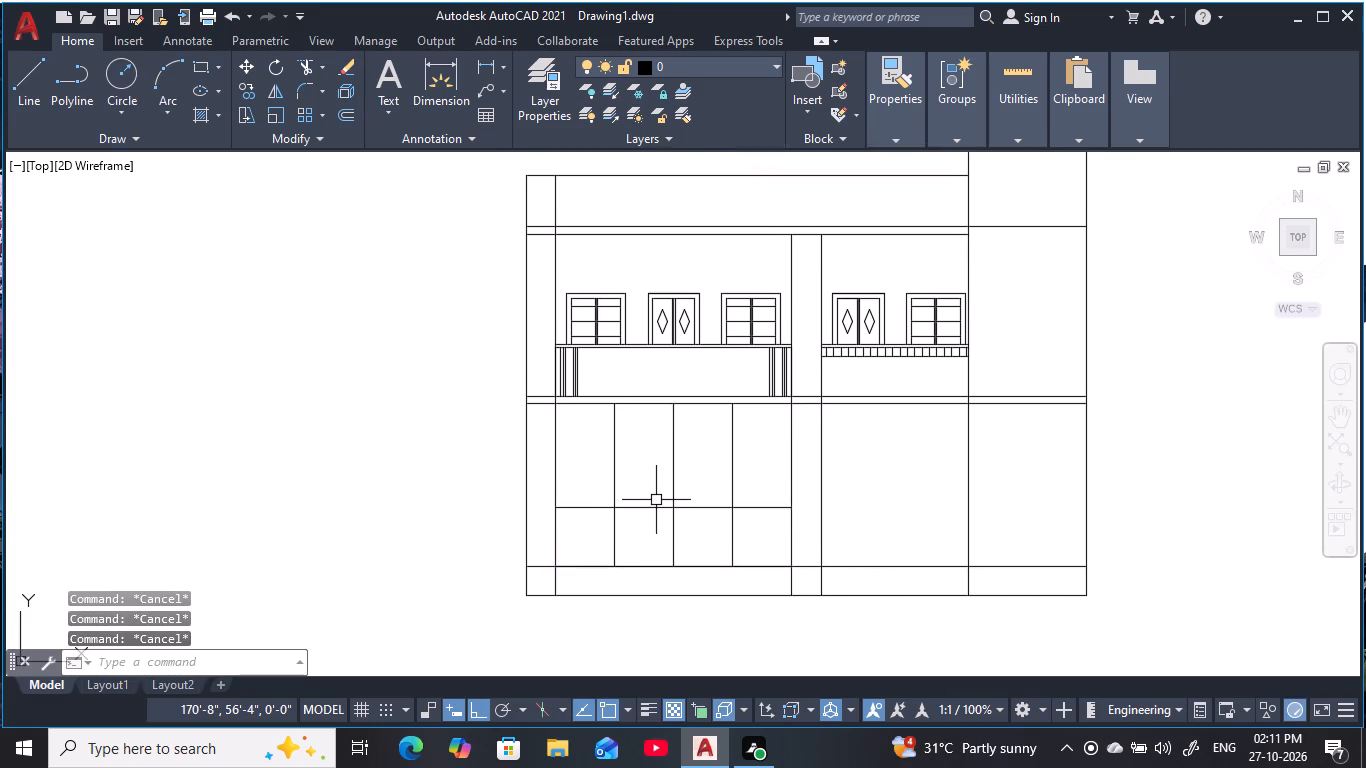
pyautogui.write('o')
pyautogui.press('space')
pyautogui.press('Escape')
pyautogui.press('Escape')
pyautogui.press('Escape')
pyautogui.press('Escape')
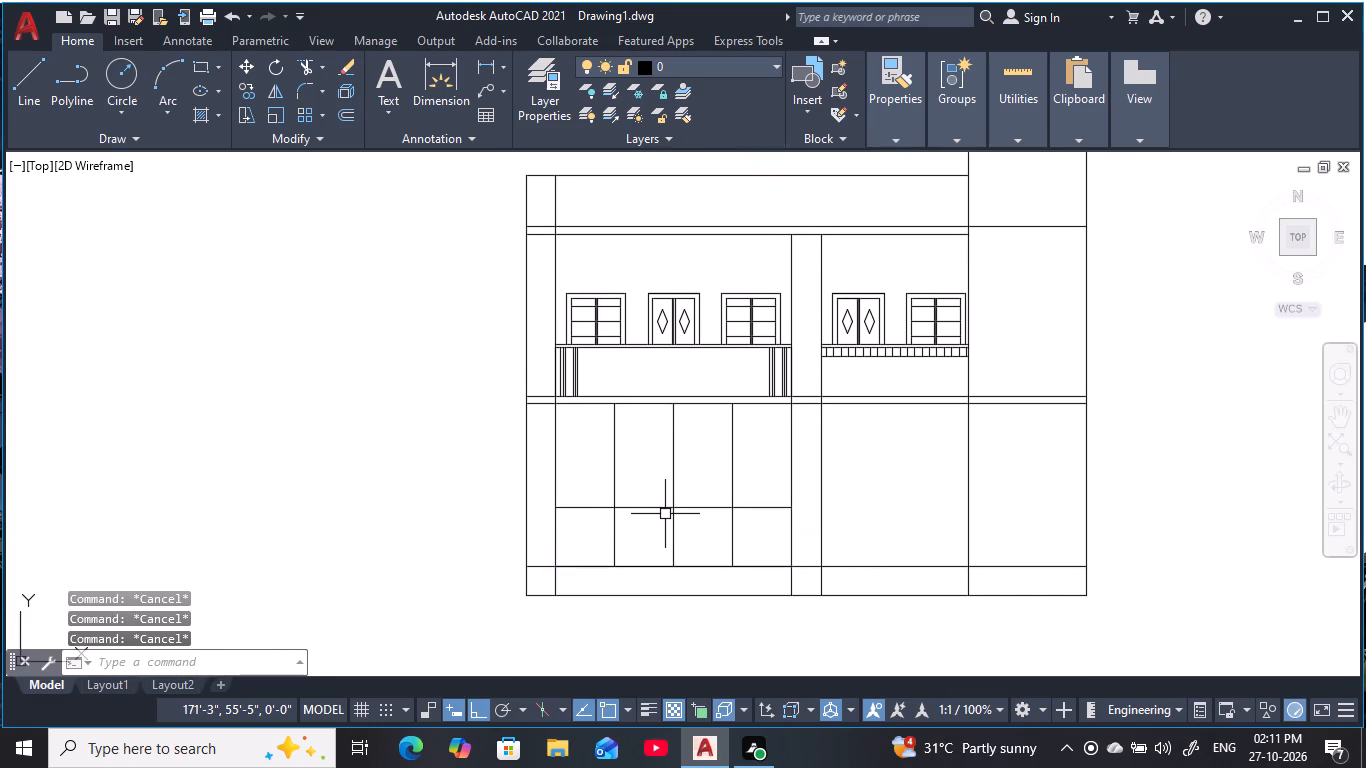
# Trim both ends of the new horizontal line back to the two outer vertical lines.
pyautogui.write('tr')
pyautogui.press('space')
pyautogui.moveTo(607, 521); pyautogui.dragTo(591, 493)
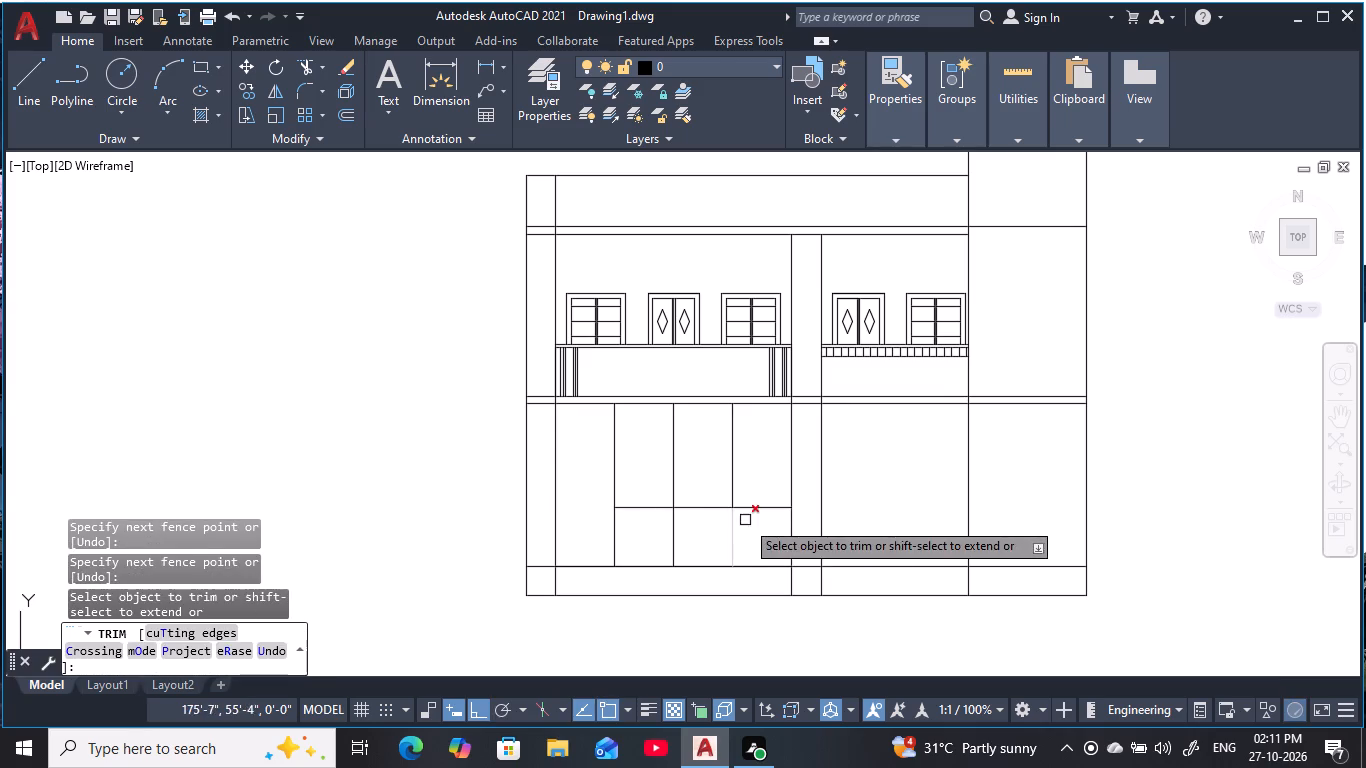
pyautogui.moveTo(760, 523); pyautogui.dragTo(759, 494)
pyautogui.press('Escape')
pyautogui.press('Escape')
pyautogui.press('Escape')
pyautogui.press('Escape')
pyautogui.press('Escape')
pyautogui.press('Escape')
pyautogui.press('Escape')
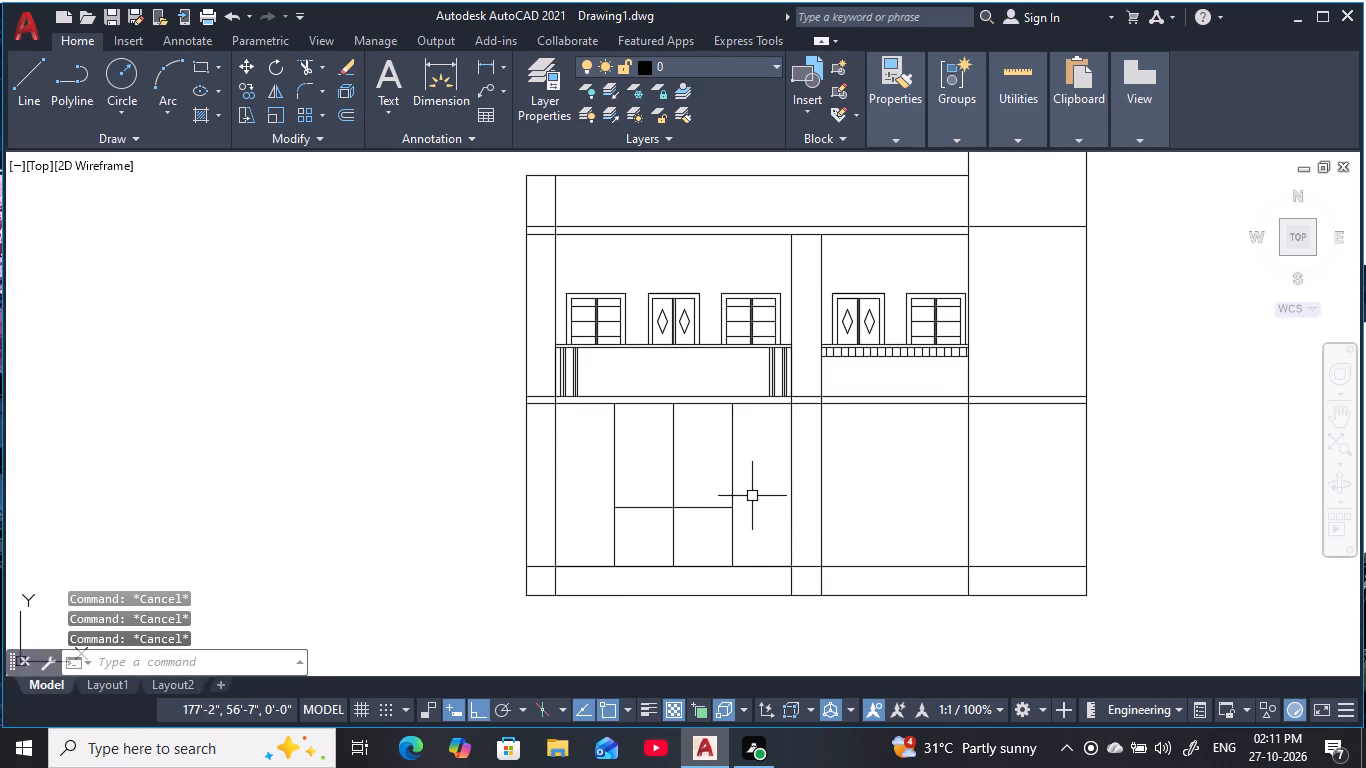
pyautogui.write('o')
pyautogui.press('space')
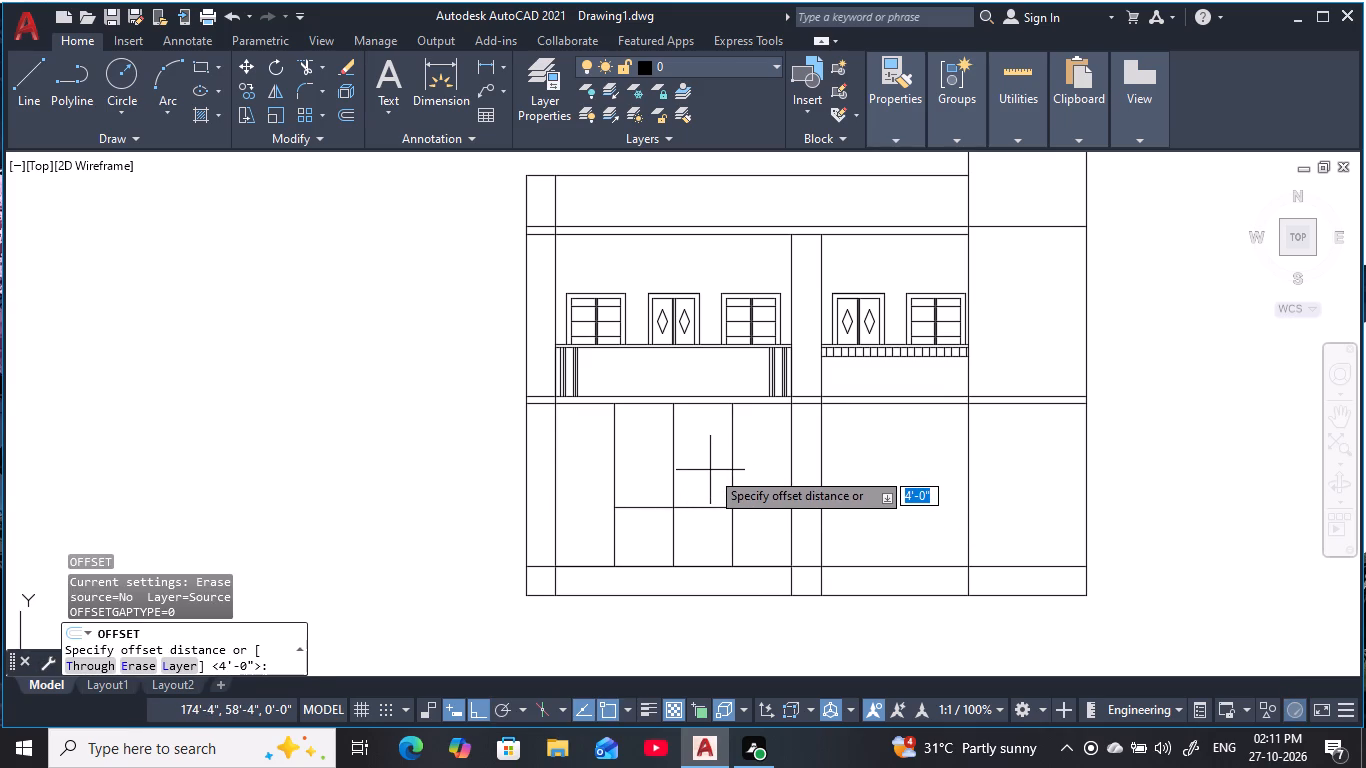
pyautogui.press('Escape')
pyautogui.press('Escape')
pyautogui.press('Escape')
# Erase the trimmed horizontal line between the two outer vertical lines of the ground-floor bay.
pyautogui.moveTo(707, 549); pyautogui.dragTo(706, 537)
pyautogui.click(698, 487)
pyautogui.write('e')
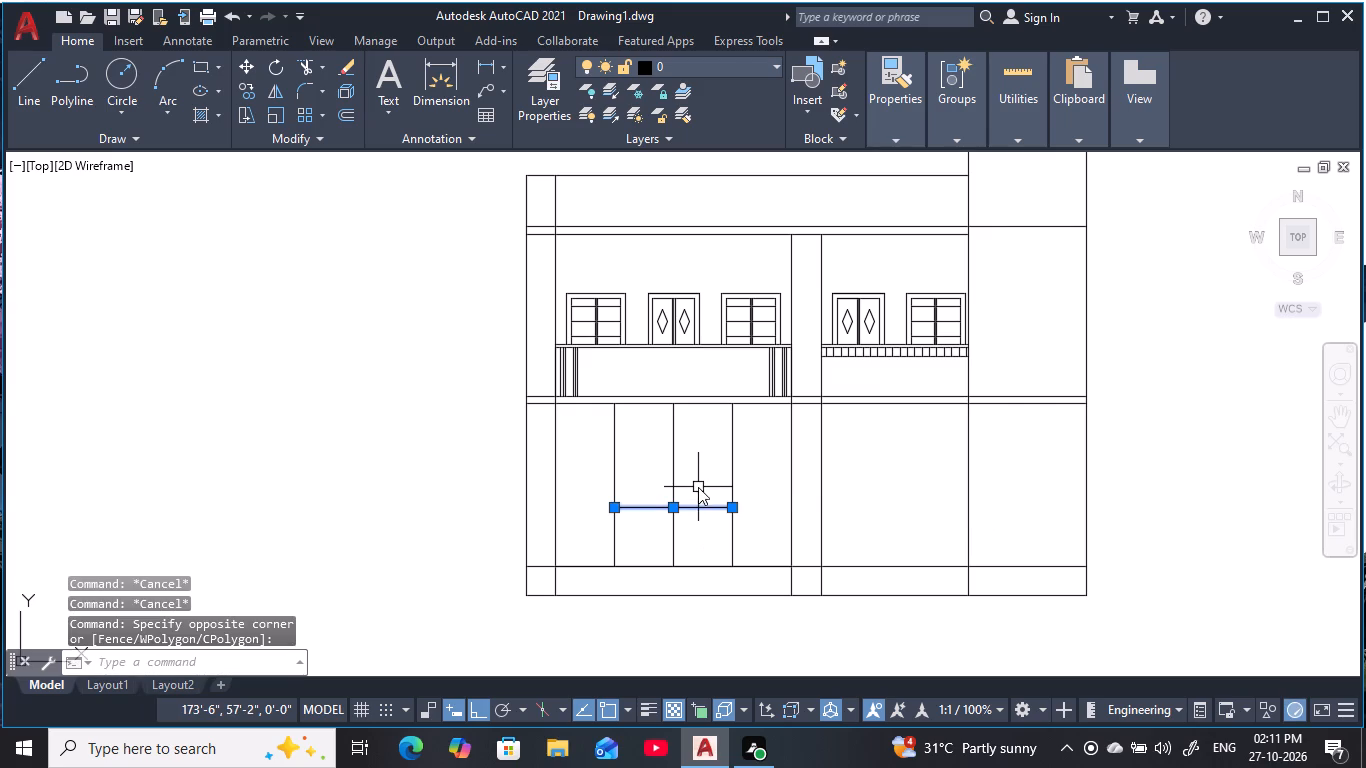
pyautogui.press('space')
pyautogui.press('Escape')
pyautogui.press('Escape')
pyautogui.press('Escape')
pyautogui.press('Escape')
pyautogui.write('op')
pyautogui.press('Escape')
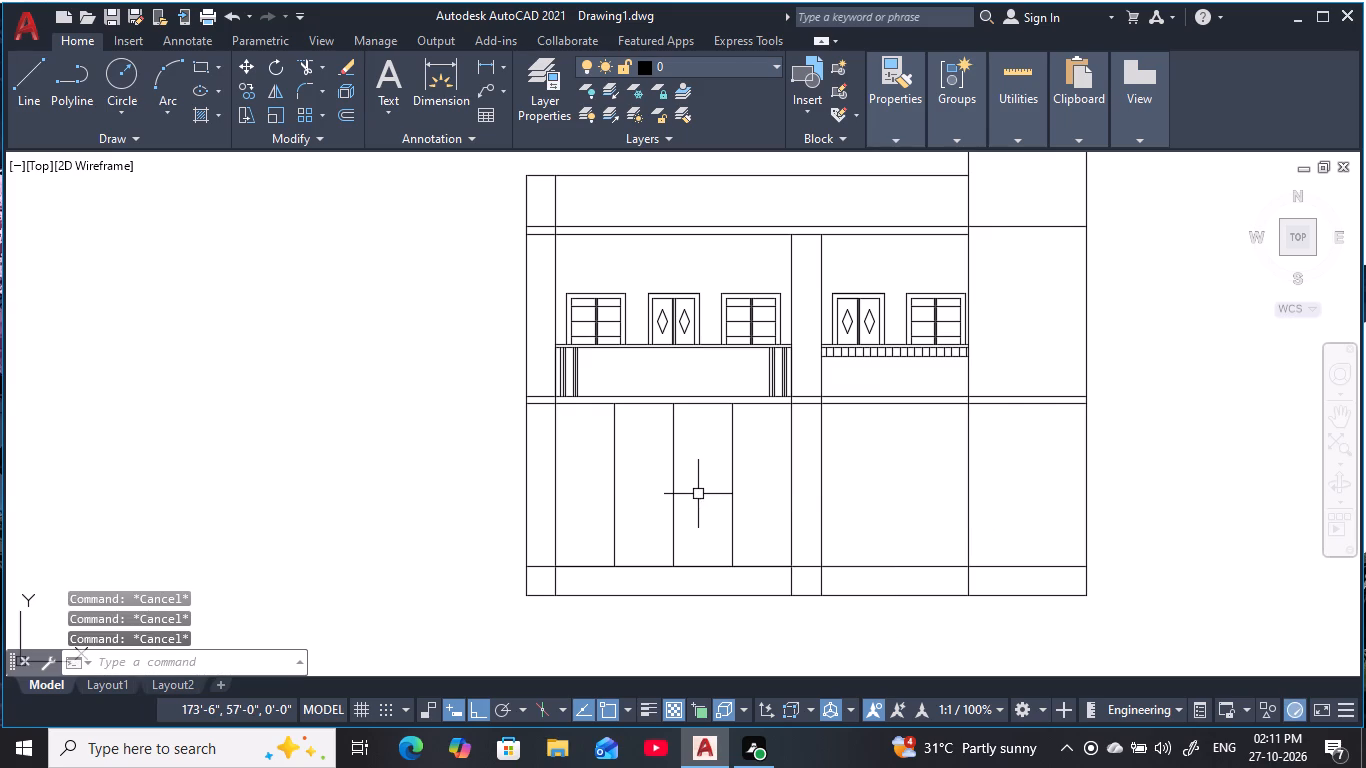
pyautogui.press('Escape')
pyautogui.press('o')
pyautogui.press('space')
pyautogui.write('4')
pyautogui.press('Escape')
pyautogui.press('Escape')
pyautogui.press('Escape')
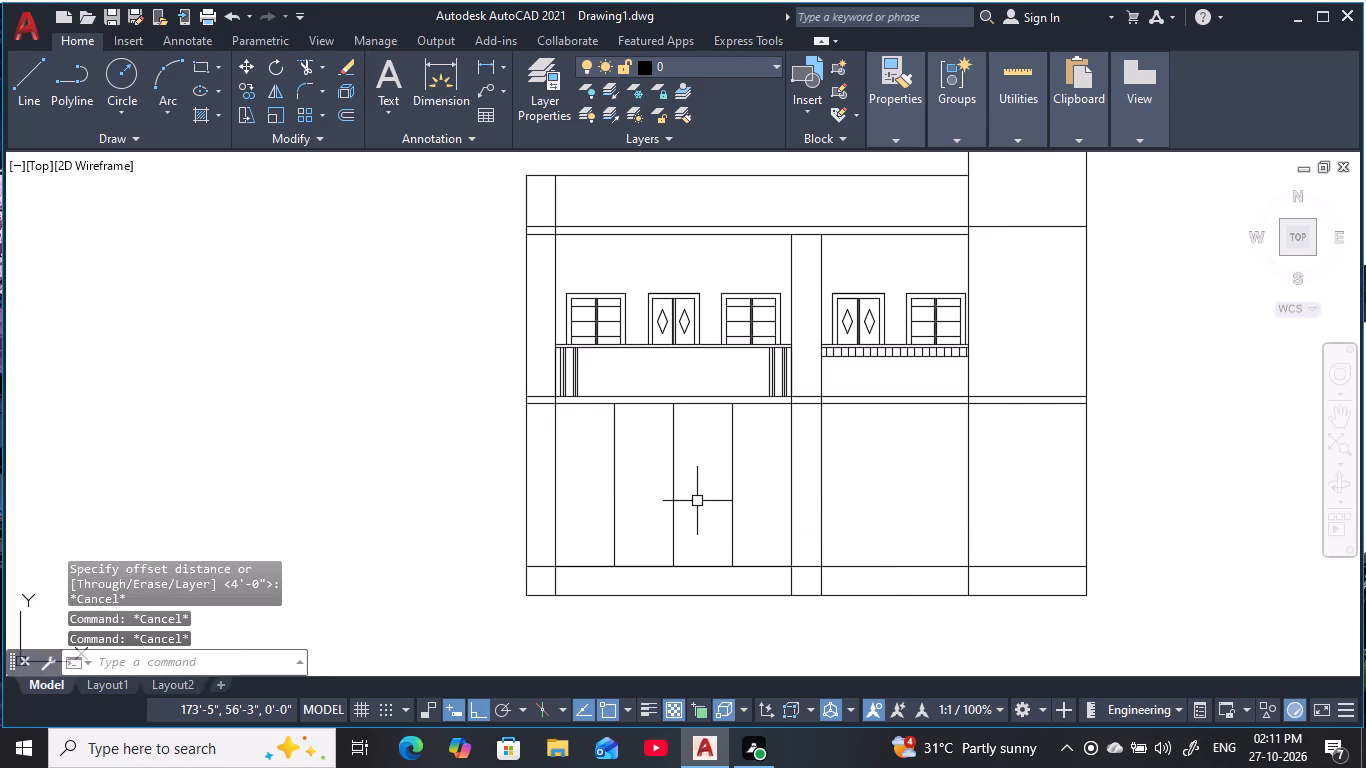
# Offset the bottom line of the left ground-floor bay 3' upward.
pyautogui.write('o 3')
pyautogui.write("'")
pyautogui.press('space')
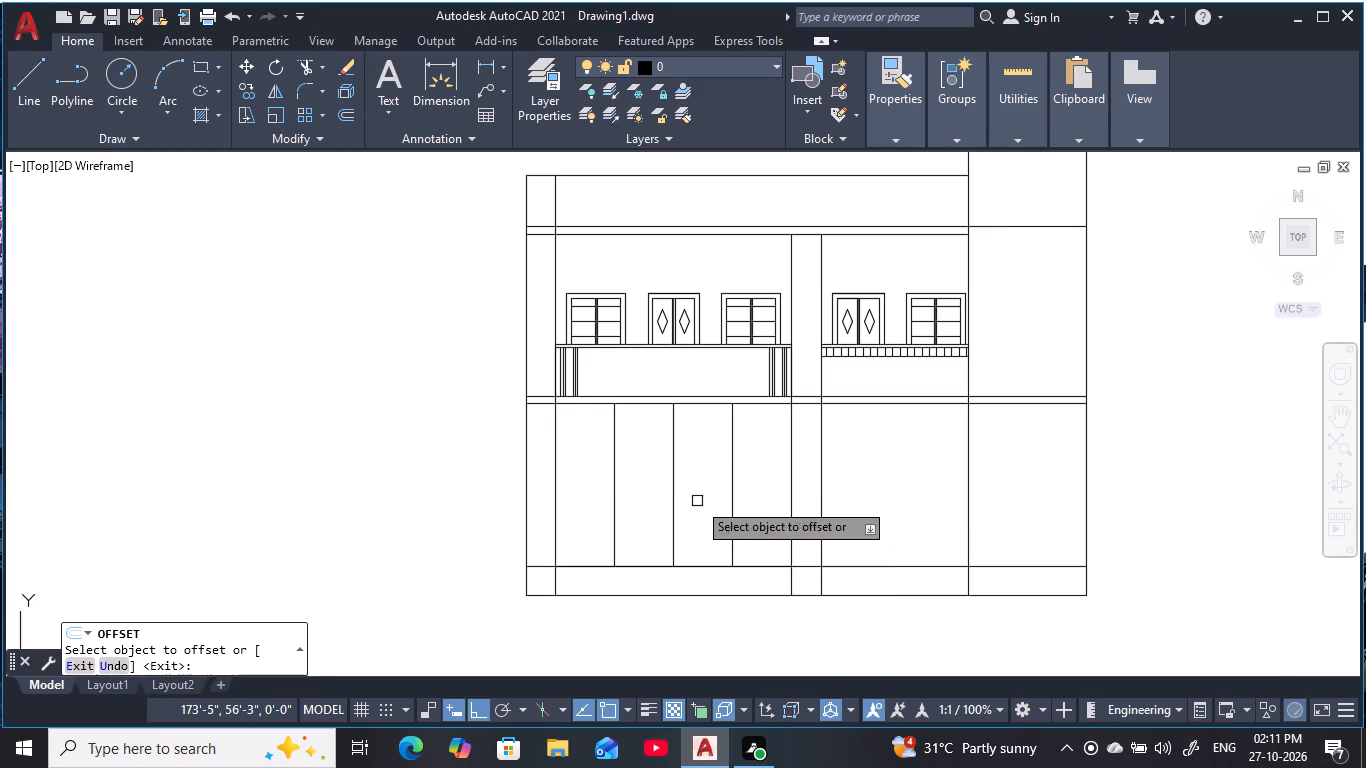
pyautogui.click(656, 567)
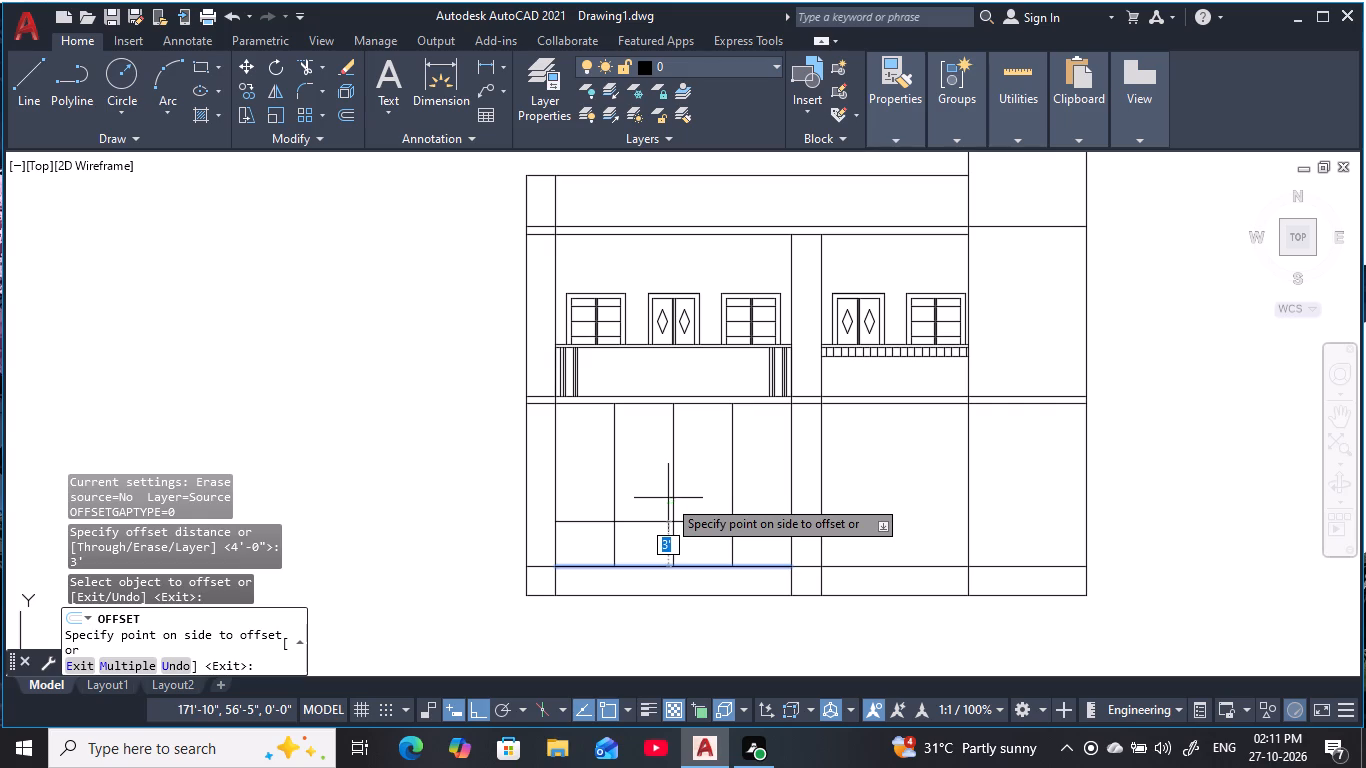
pyautogui.click(665, 488)
pyautogui.press('Escape')
pyautogui.press('Escape')
pyautogui.press('Escape')
pyautogui.press('Escape')
pyautogui.press('Escape')
pyautogui.press('Escape')
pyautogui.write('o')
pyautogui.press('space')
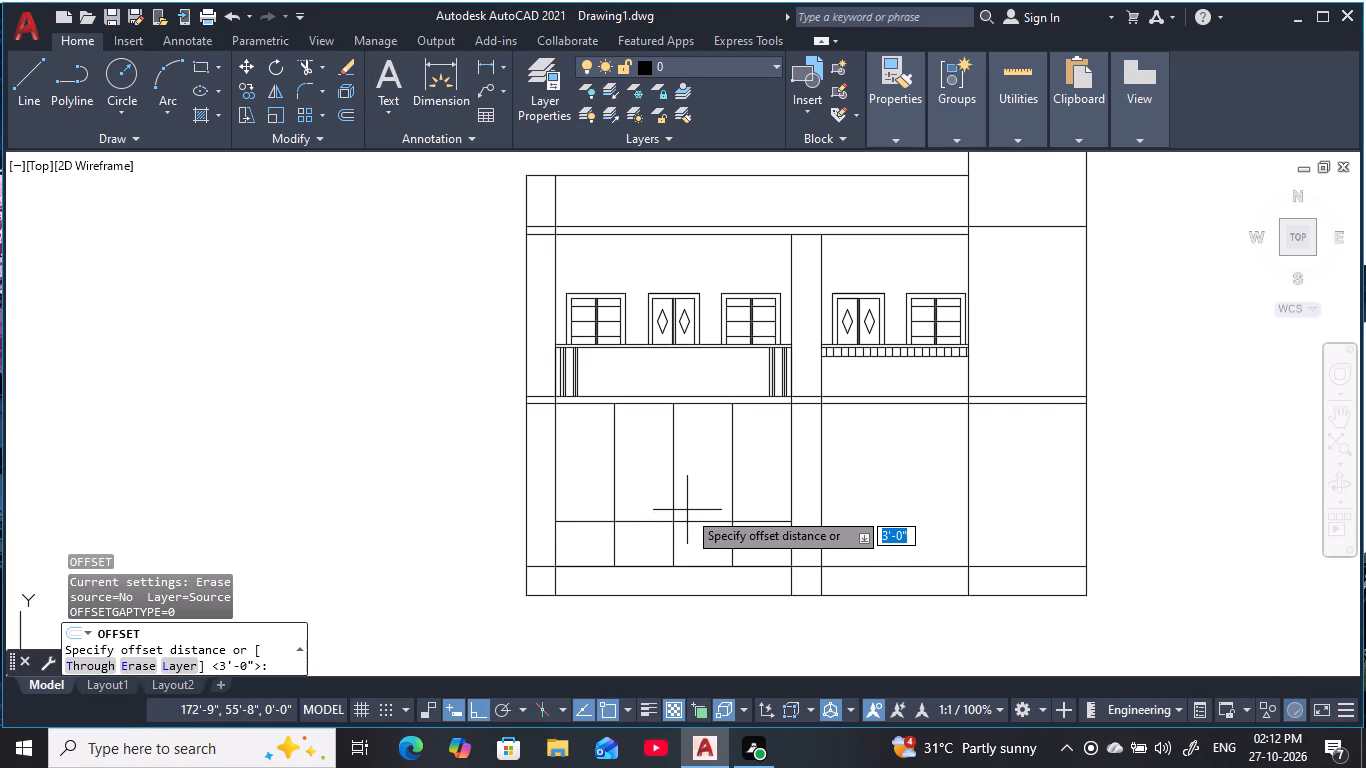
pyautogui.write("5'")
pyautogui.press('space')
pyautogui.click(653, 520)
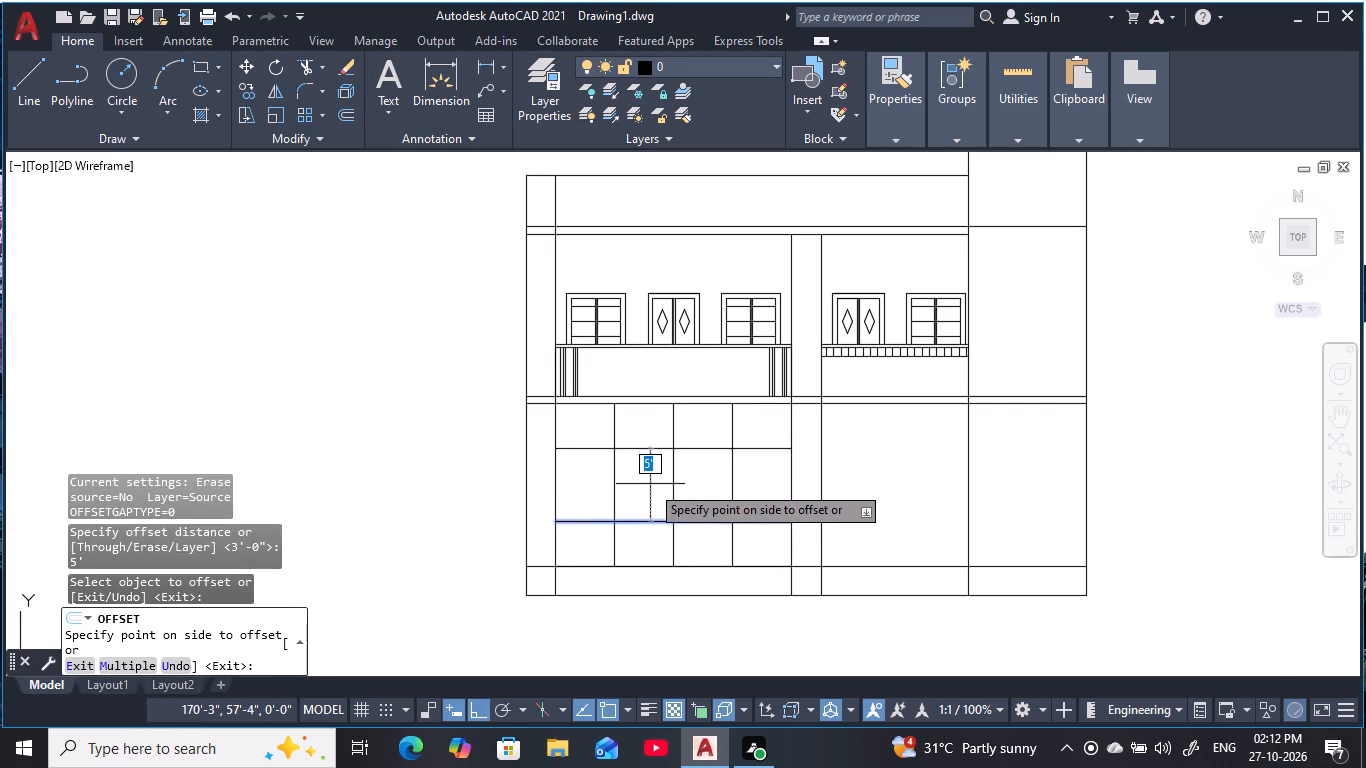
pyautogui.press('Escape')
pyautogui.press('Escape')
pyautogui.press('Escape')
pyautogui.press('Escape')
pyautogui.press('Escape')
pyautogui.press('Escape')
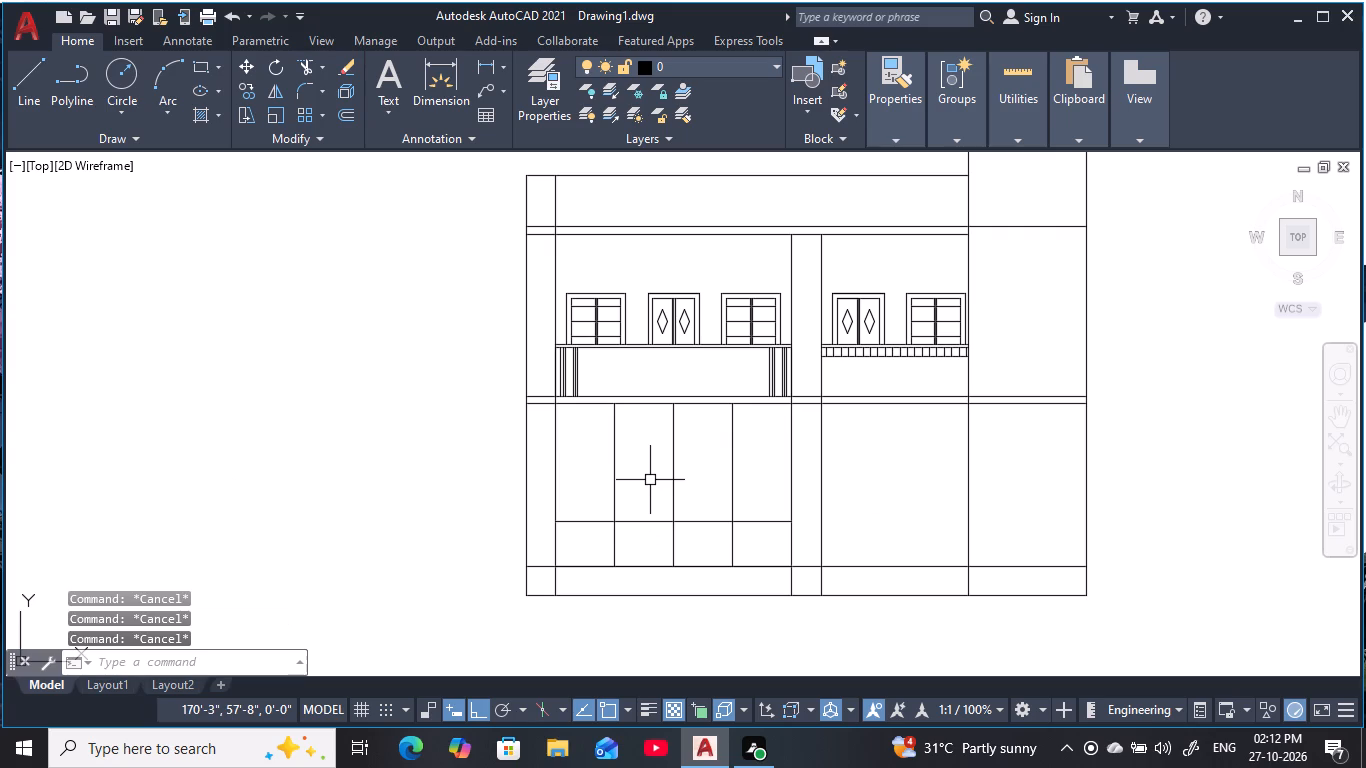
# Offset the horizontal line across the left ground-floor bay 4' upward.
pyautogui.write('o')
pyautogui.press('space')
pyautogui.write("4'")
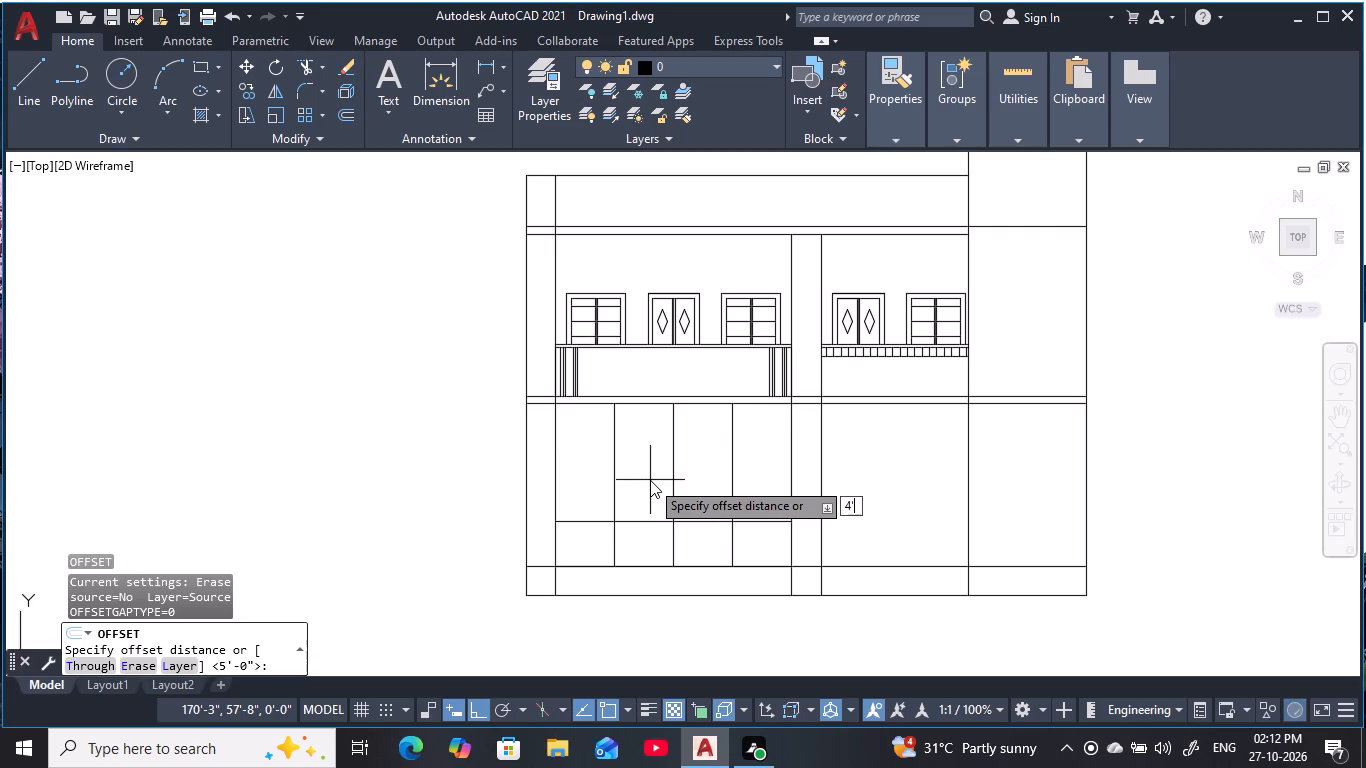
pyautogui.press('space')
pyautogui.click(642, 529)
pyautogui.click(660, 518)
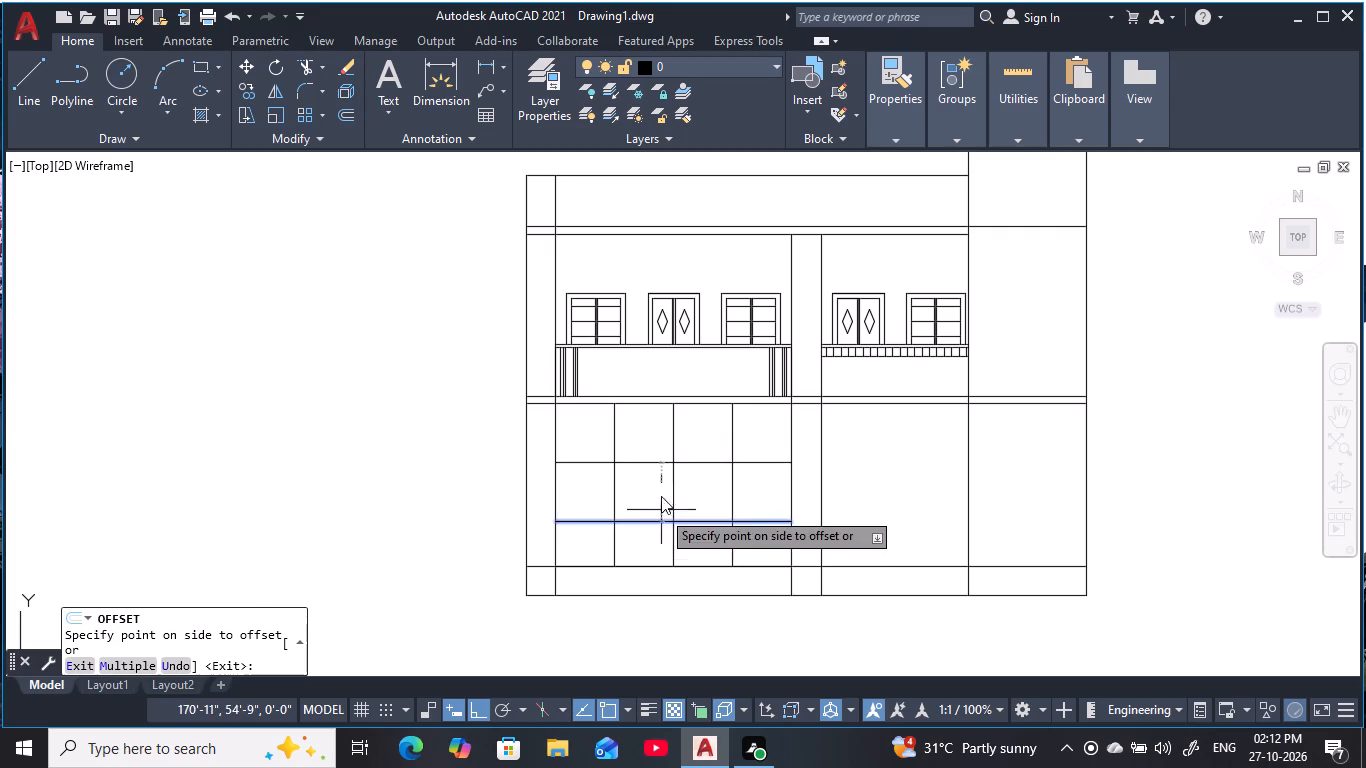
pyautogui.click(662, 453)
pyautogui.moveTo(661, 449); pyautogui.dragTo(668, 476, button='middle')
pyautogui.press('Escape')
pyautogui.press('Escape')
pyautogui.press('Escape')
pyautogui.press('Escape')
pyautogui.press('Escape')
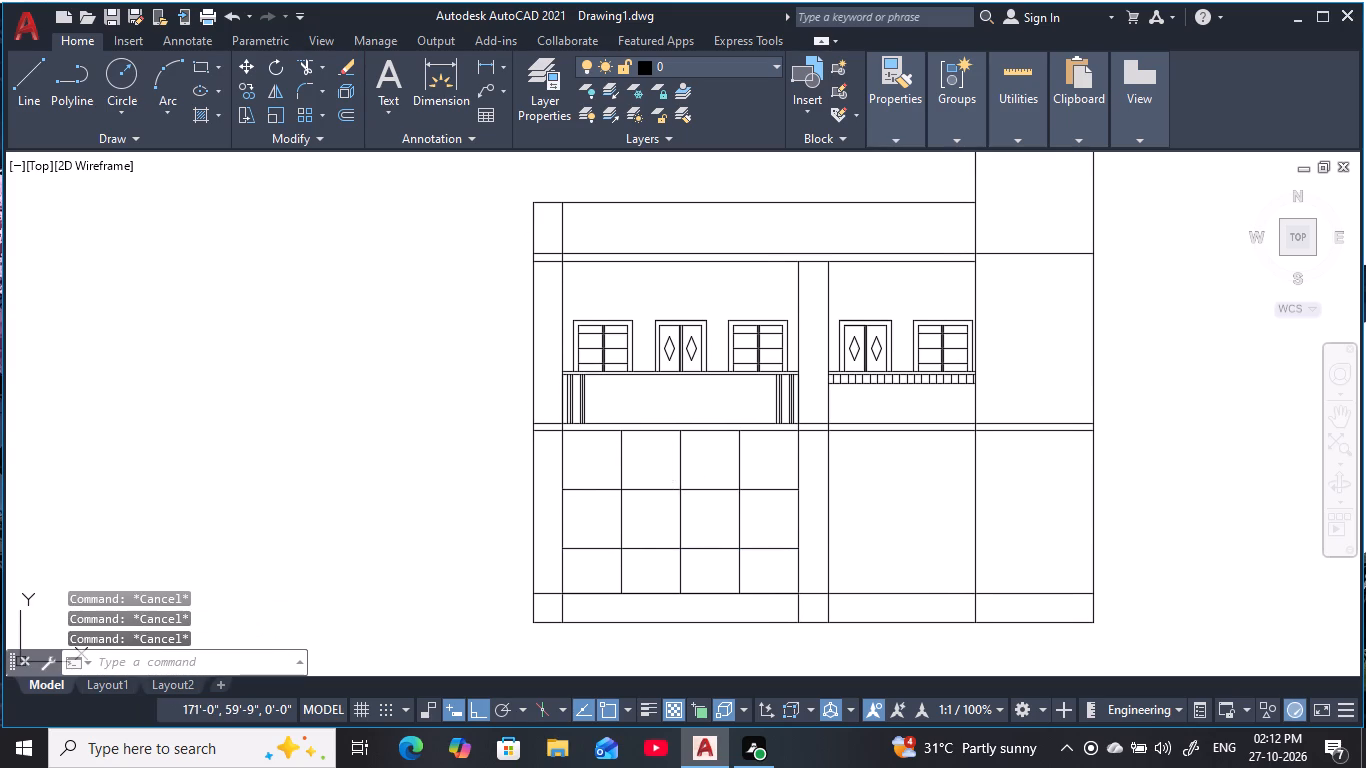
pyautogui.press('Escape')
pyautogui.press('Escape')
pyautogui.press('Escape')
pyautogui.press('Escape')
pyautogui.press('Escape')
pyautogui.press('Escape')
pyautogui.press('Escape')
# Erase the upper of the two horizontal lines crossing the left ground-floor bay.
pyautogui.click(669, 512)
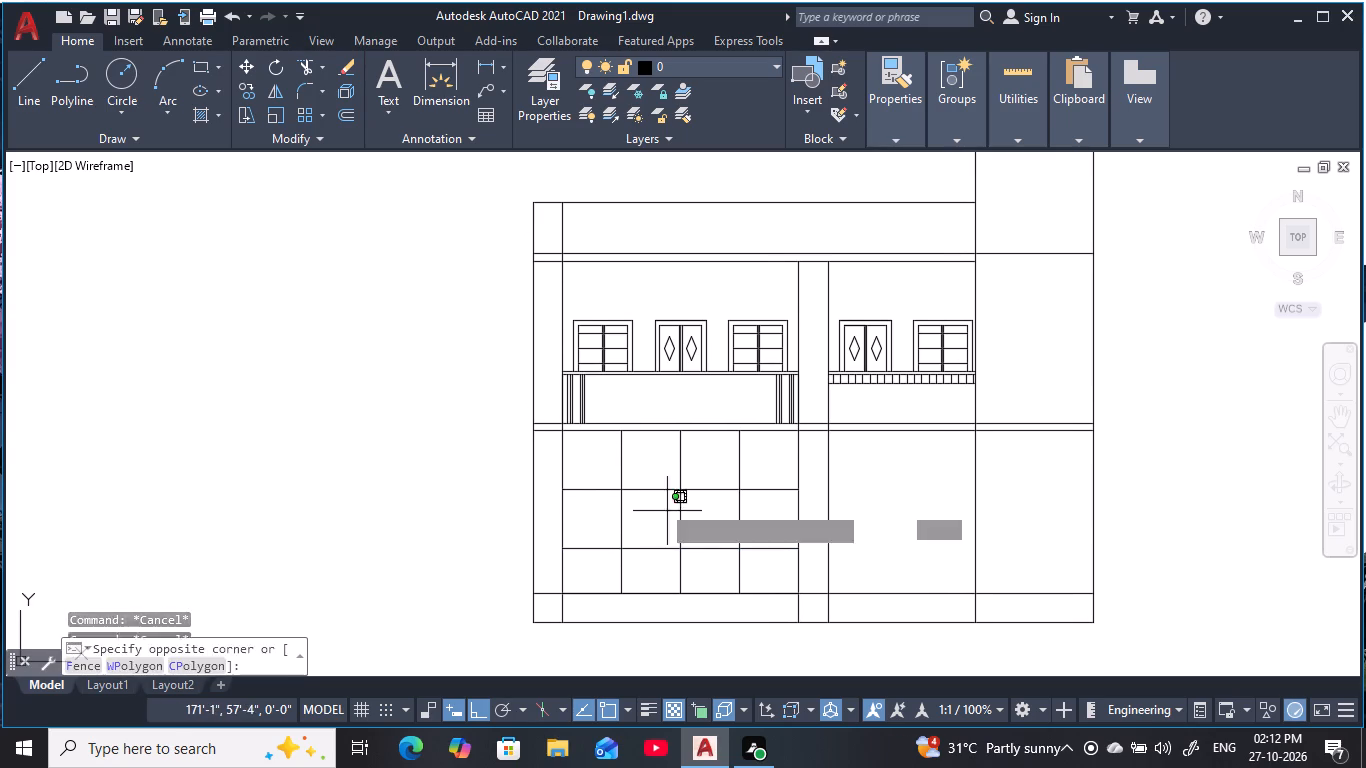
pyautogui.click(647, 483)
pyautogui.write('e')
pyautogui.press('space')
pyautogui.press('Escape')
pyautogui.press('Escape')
# Erase the remaining horizontal line crossing the lower part of the left ground-floor bay.
pyautogui.click(656, 564)
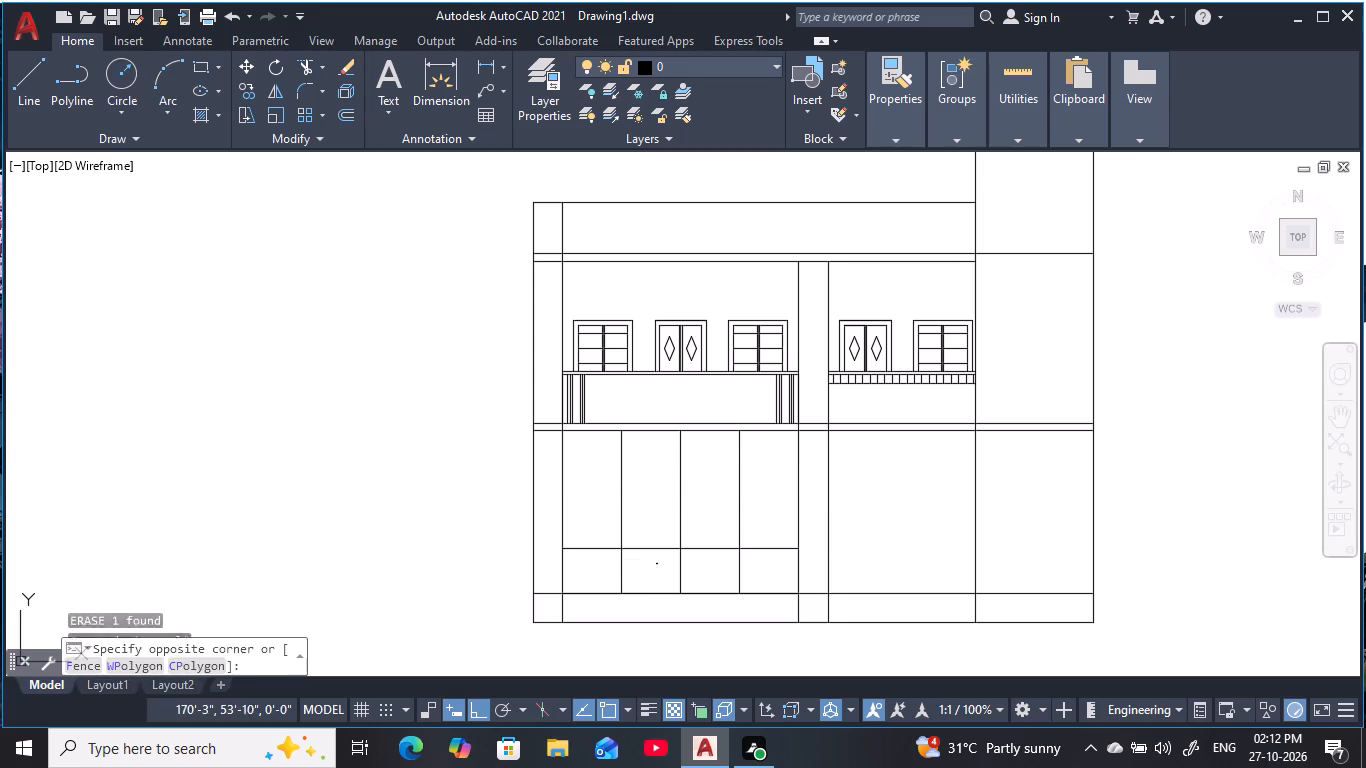
pyautogui.click(648, 531)
pyautogui.write('e')
pyautogui.press('space')
pyautogui.press('Escape')
pyautogui.press('Escape')
pyautogui.press('Escape')
# Offset the bottom line of the left ground-floor bay 2'6" upward.
pyautogui.write("o 2'6")
pyautogui.press('space')
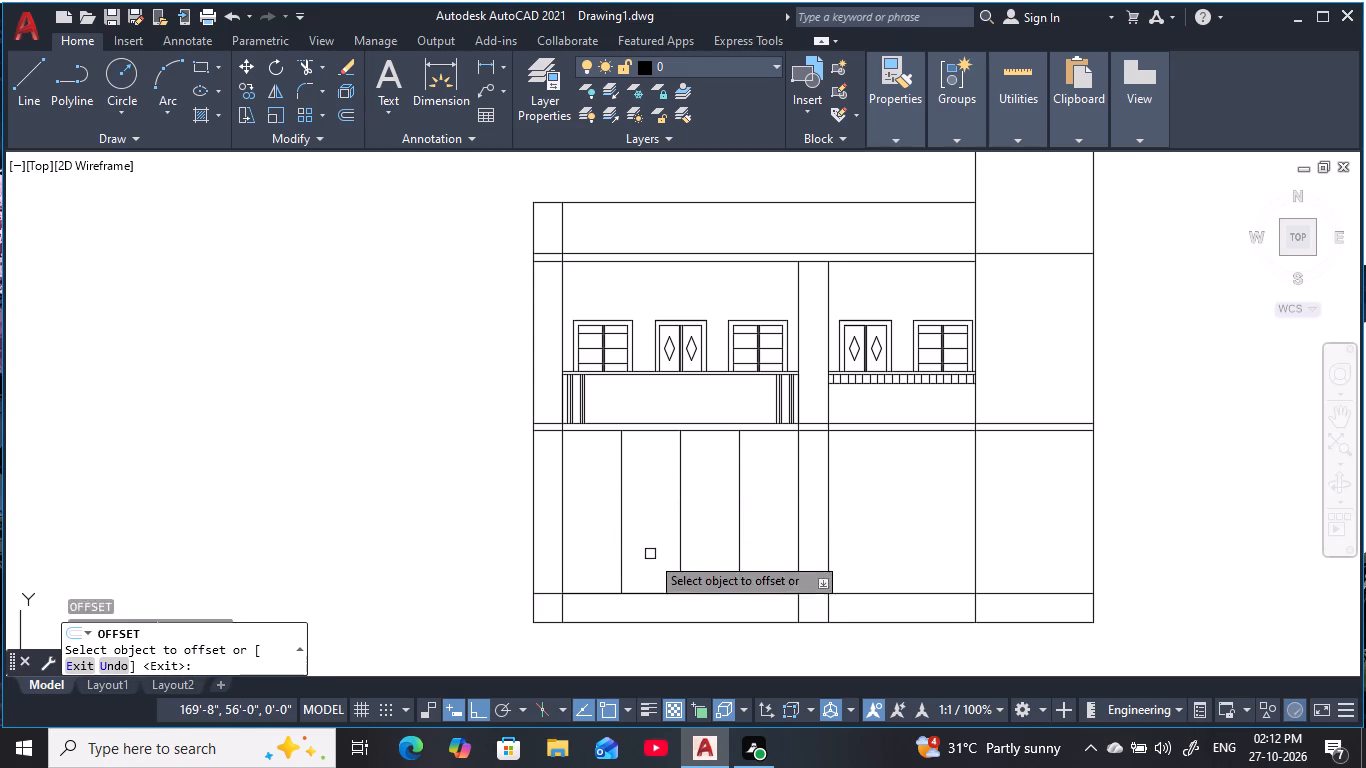
pyautogui.click(656, 596)
pyautogui.click(657, 538)
pyautogui.press('Escape')
pyautogui.press('Escape')
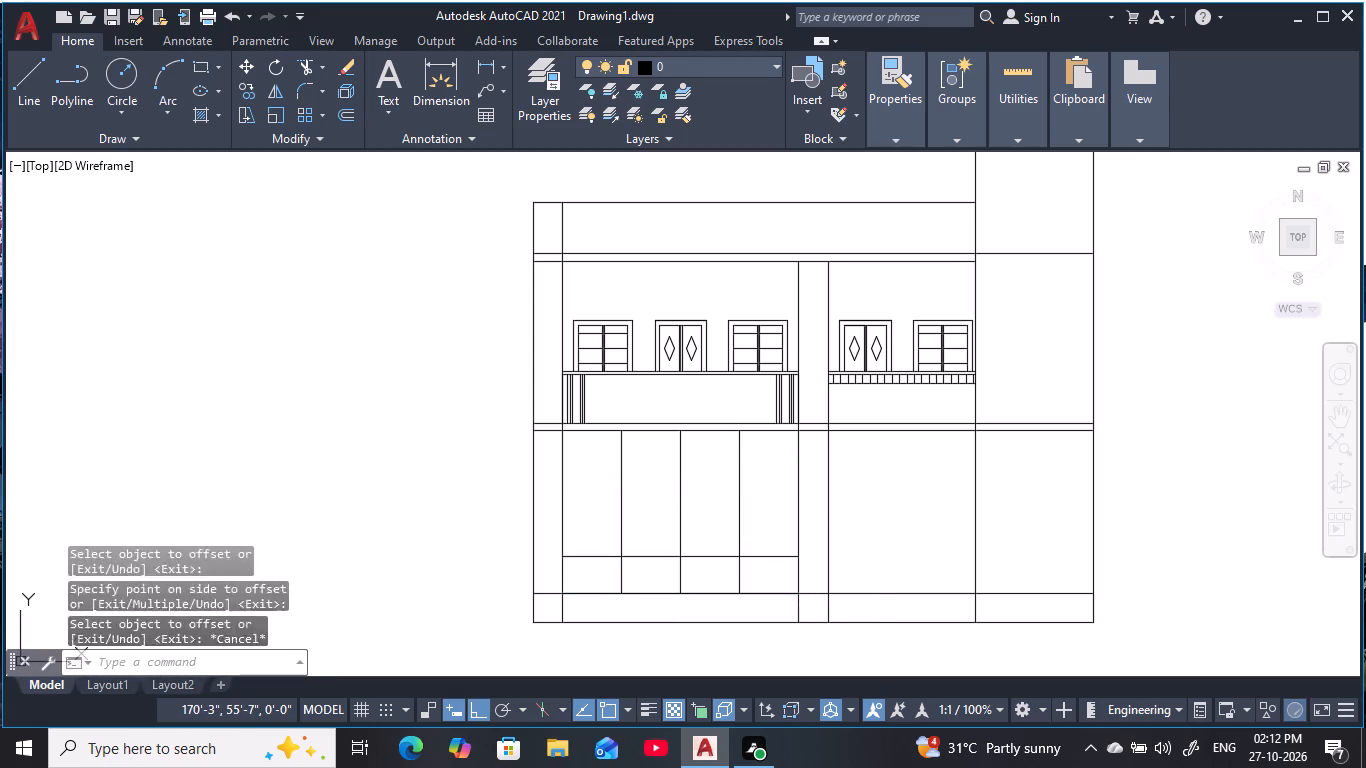
pyautogui.press('Escape')
pyautogui.press('Escape')
pyautogui.press('Escape')
pyautogui.press('Escape')
pyautogui.press('Escape')
# Offset the horizontal line just above the bay's bottom line 3' upward.
pyautogui.write("o 3'")
pyautogui.press('space')
pyautogui.click(664, 561)
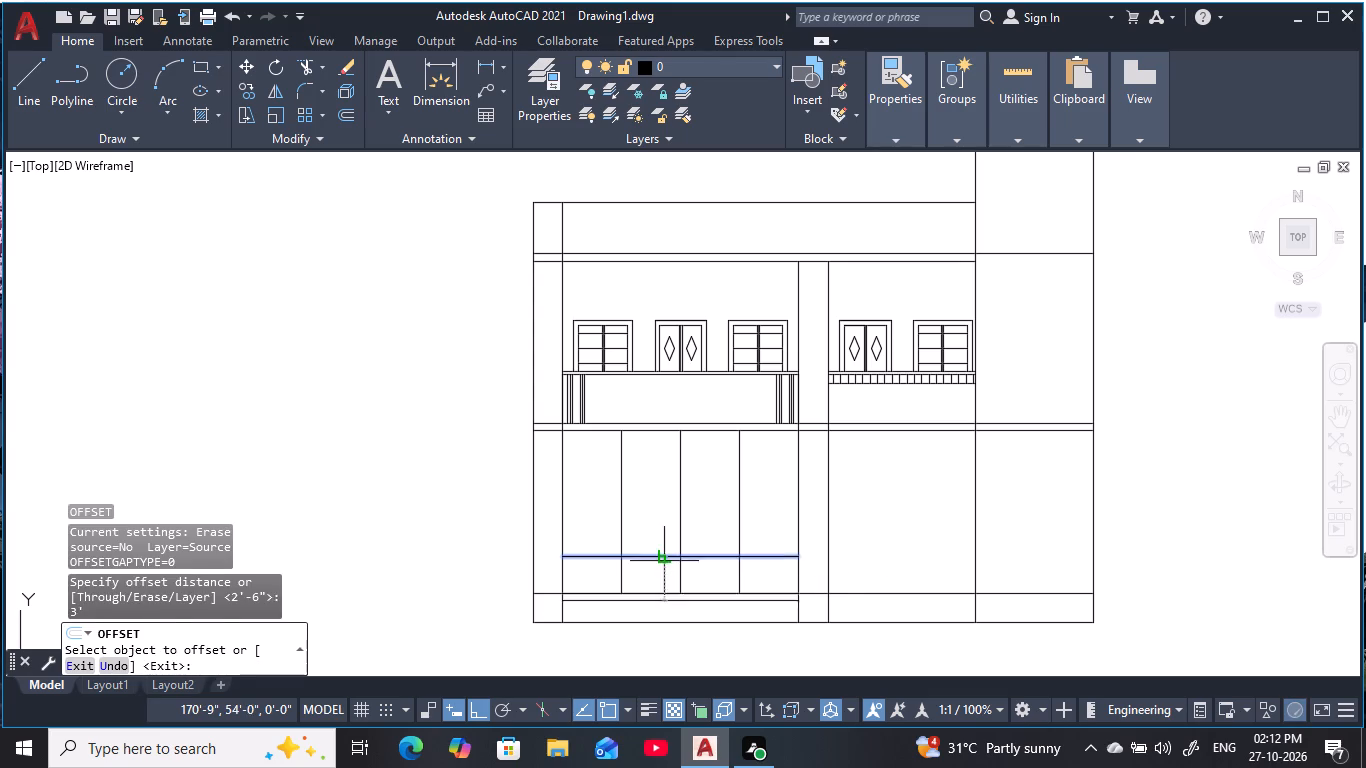
pyautogui.click(658, 507)
pyautogui.moveTo(658, 507); pyautogui.dragTo(665, 524, button='middle')
pyautogui.press('Escape')
pyautogui.press('Escape')
pyautogui.press('Escape')
pyautogui.press('Escape')
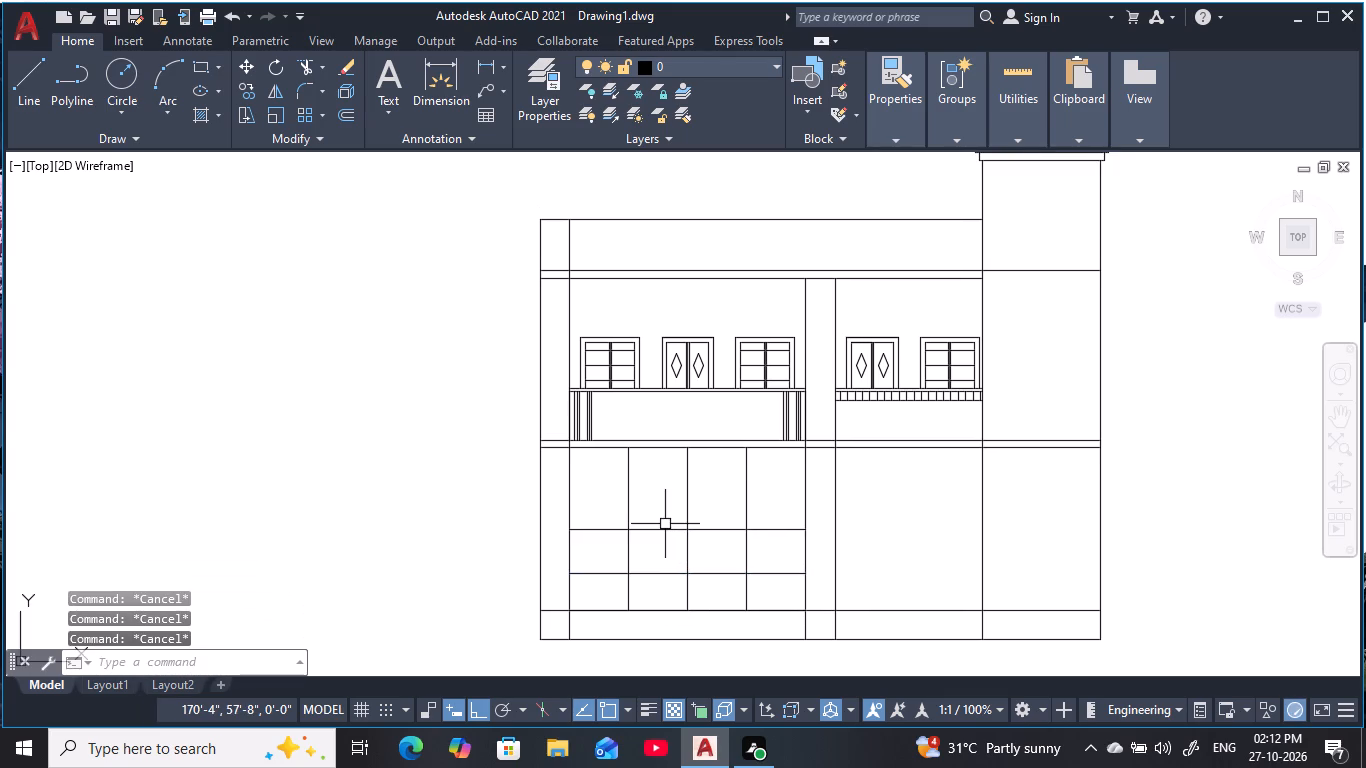
pyautogui.press('Escape')
pyautogui.press('Escape')
pyautogui.press('Escape')
pyautogui.press('Escape')
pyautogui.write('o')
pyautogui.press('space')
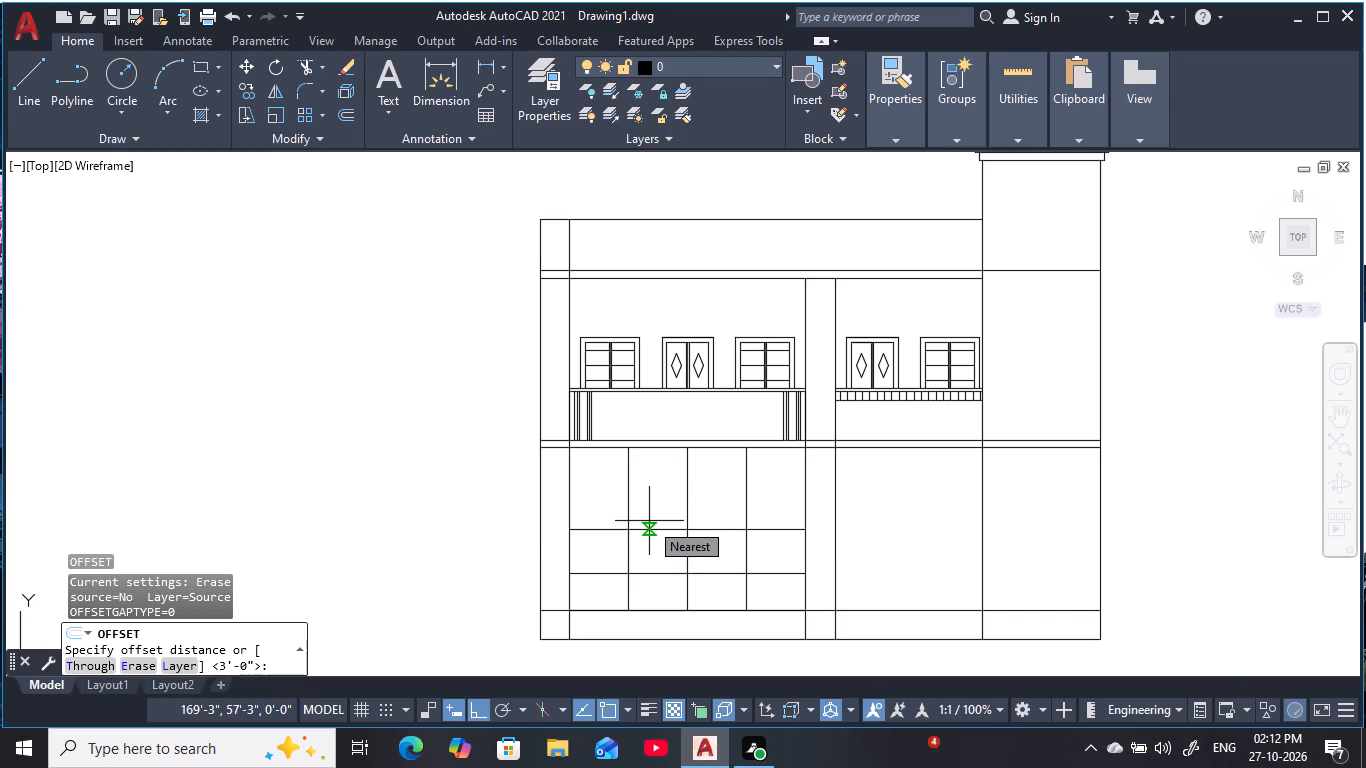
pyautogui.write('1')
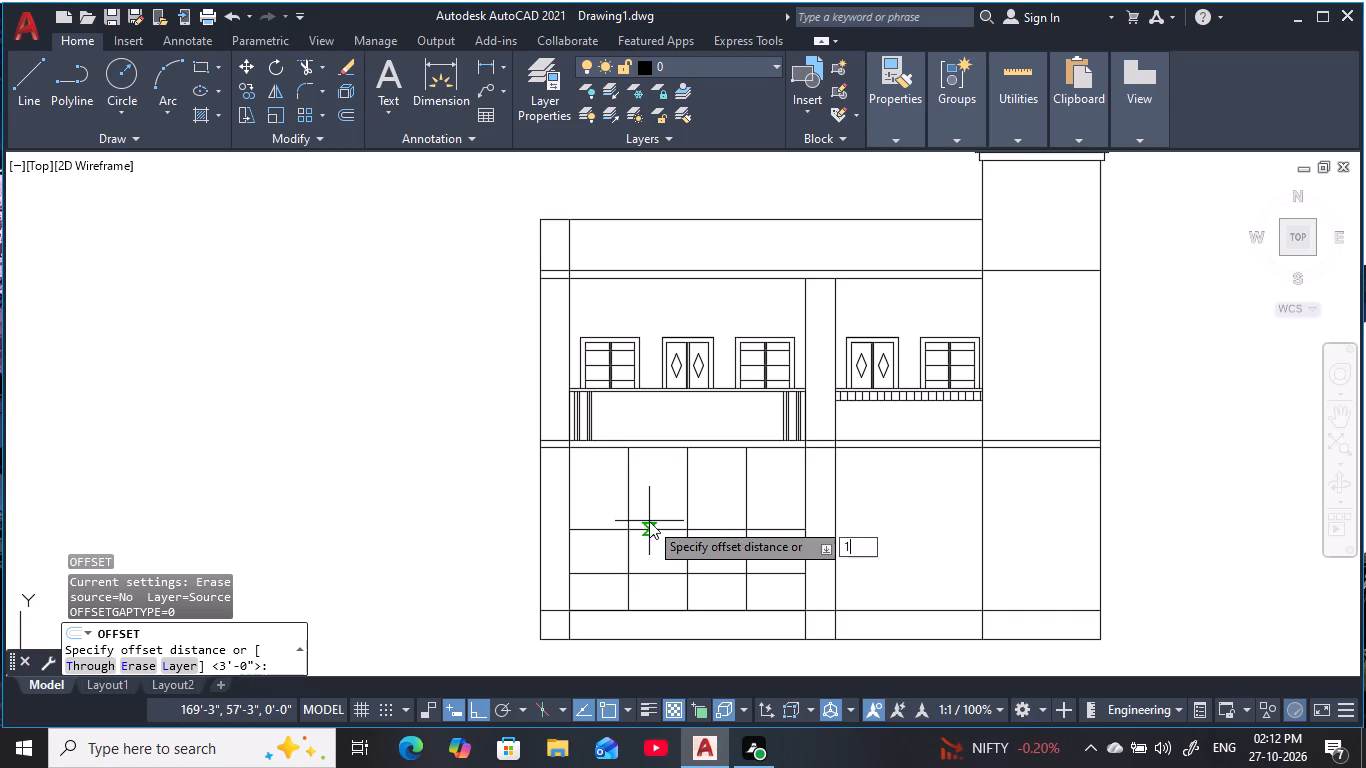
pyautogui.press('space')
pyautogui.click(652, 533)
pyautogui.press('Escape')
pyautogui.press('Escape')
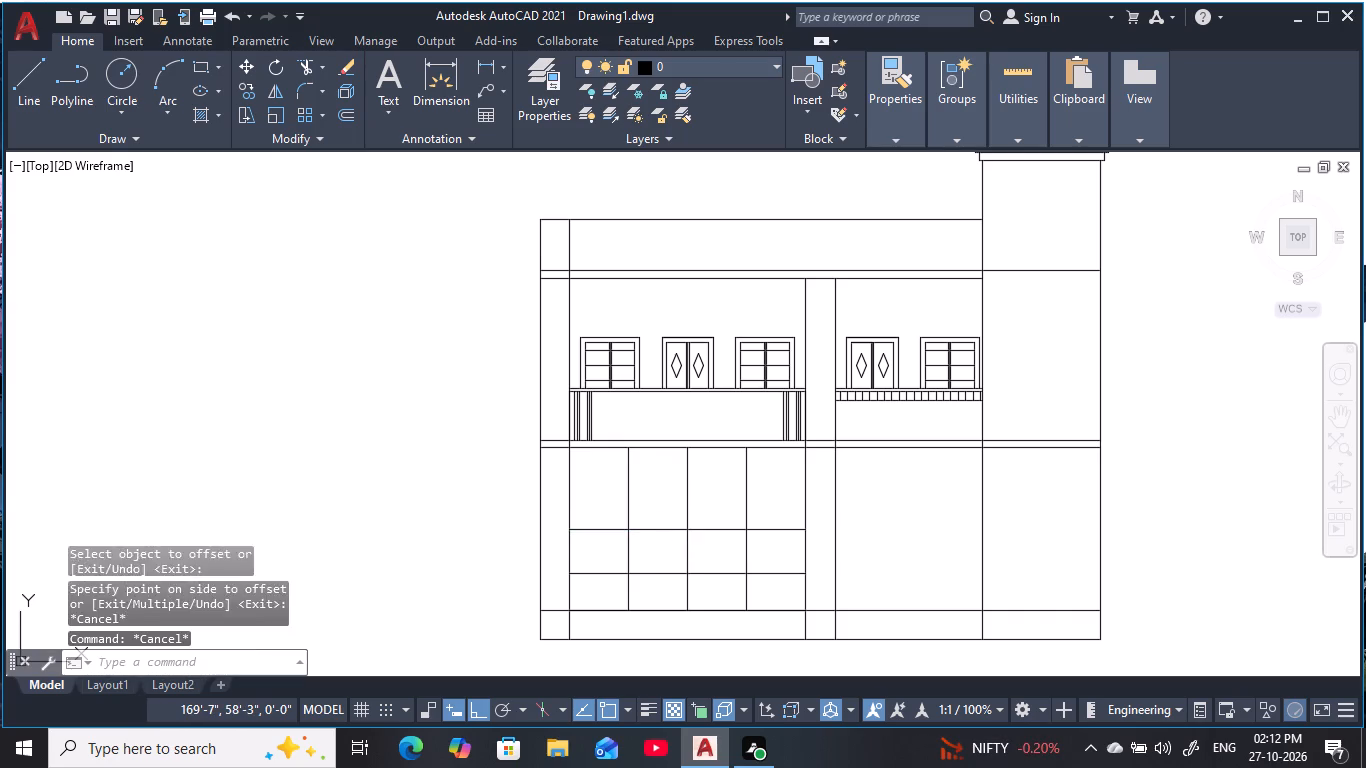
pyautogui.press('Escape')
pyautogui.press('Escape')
# Offset the upper horizontal line of the left ground-floor bay 1' upward to form a narrow band.
pyautogui.write("o 1'")
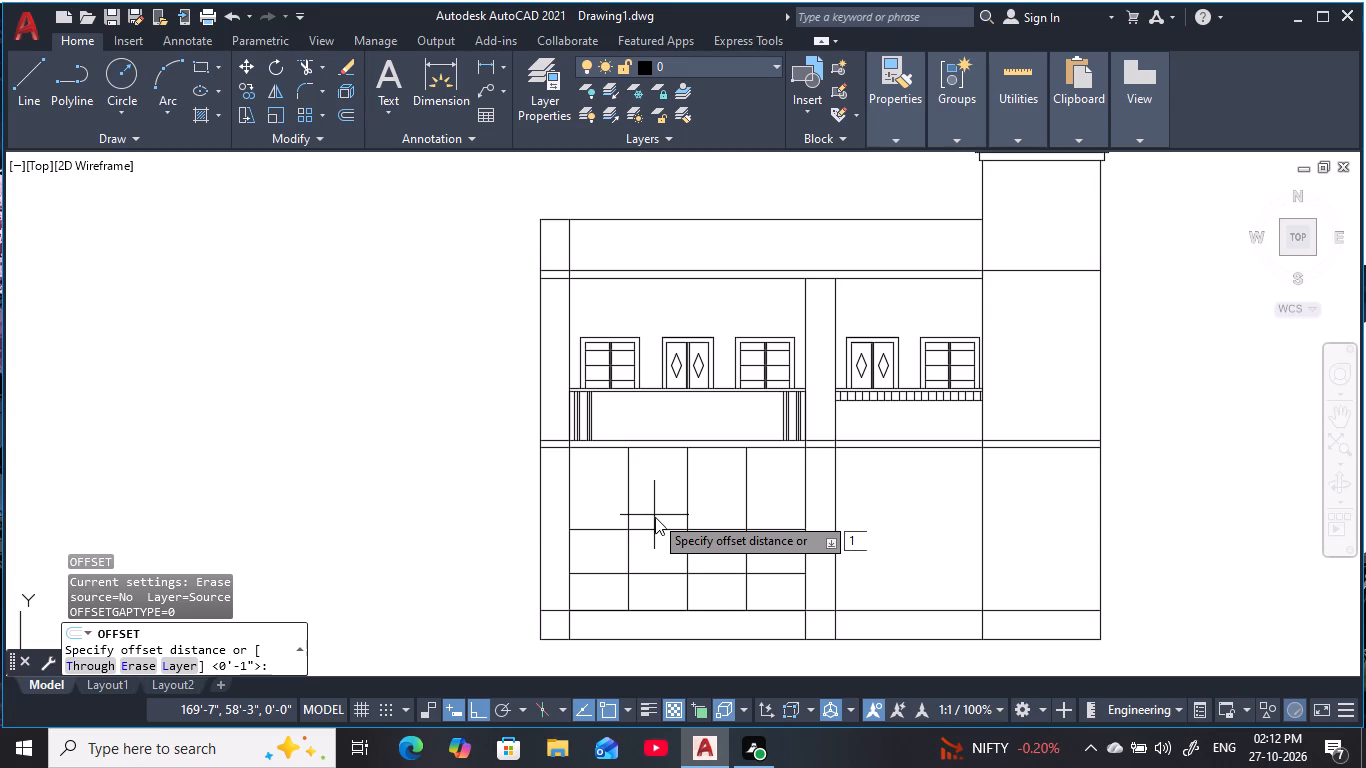
pyautogui.press('space')
pyautogui.click(656, 527)
pyautogui.click(659, 493)
pyautogui.press('Escape')
pyautogui.press('Escape')
pyautogui.press('Escape')
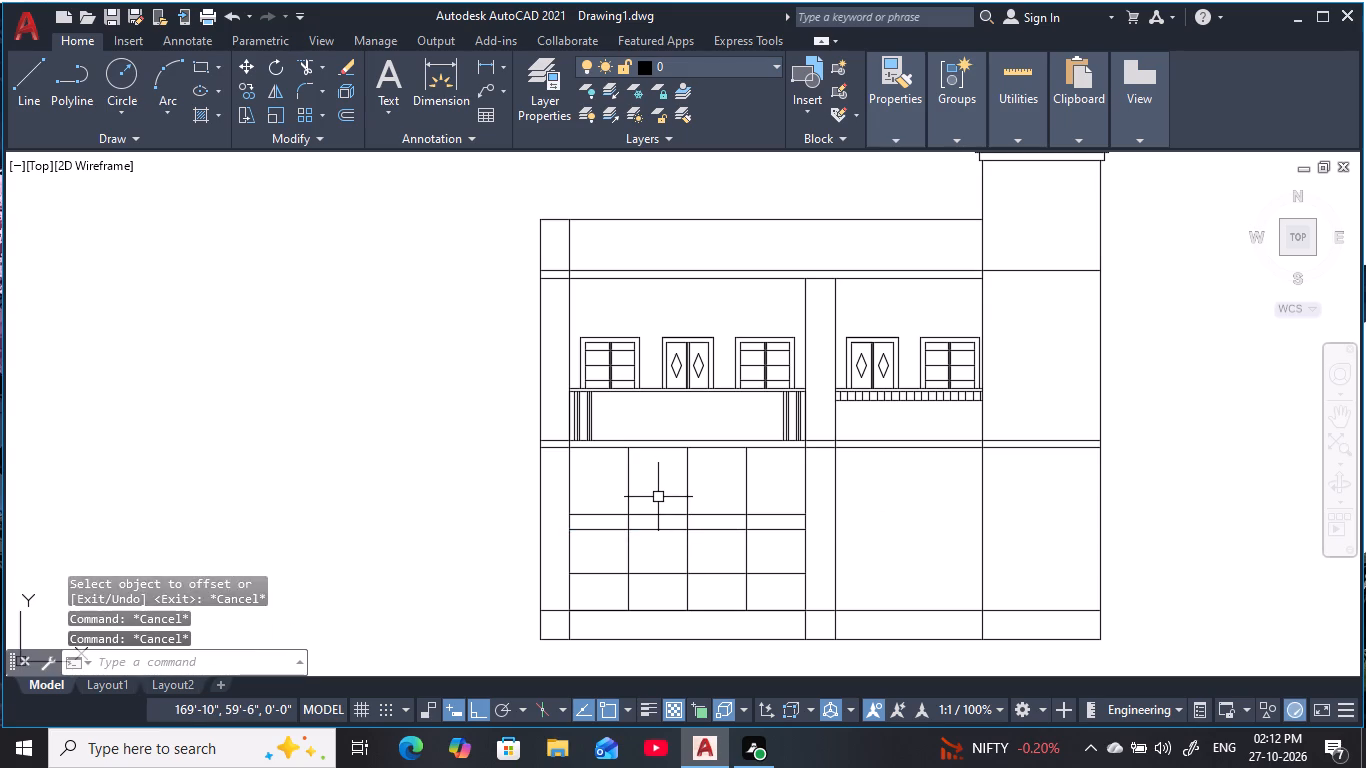
pyautogui.press('Escape')
pyautogui.press('Escape')
pyautogui.press('Escape')
pyautogui.press('Escape')
# Trim both ends of the three horizontal lines back to the first and third of the bay's inner vertical lines.
pyautogui.write('tr')
pyautogui.press('space')
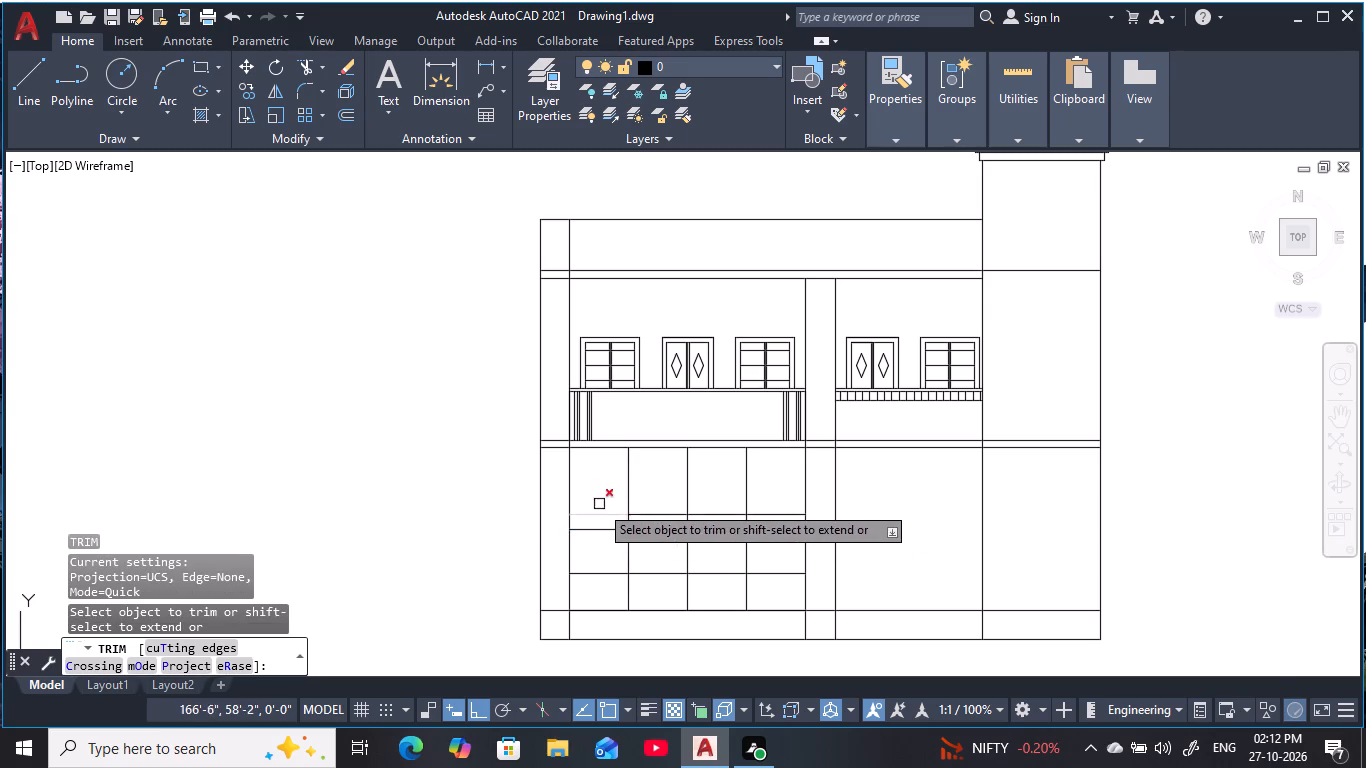
pyautogui.moveTo(587, 488); pyautogui.dragTo(602, 592)
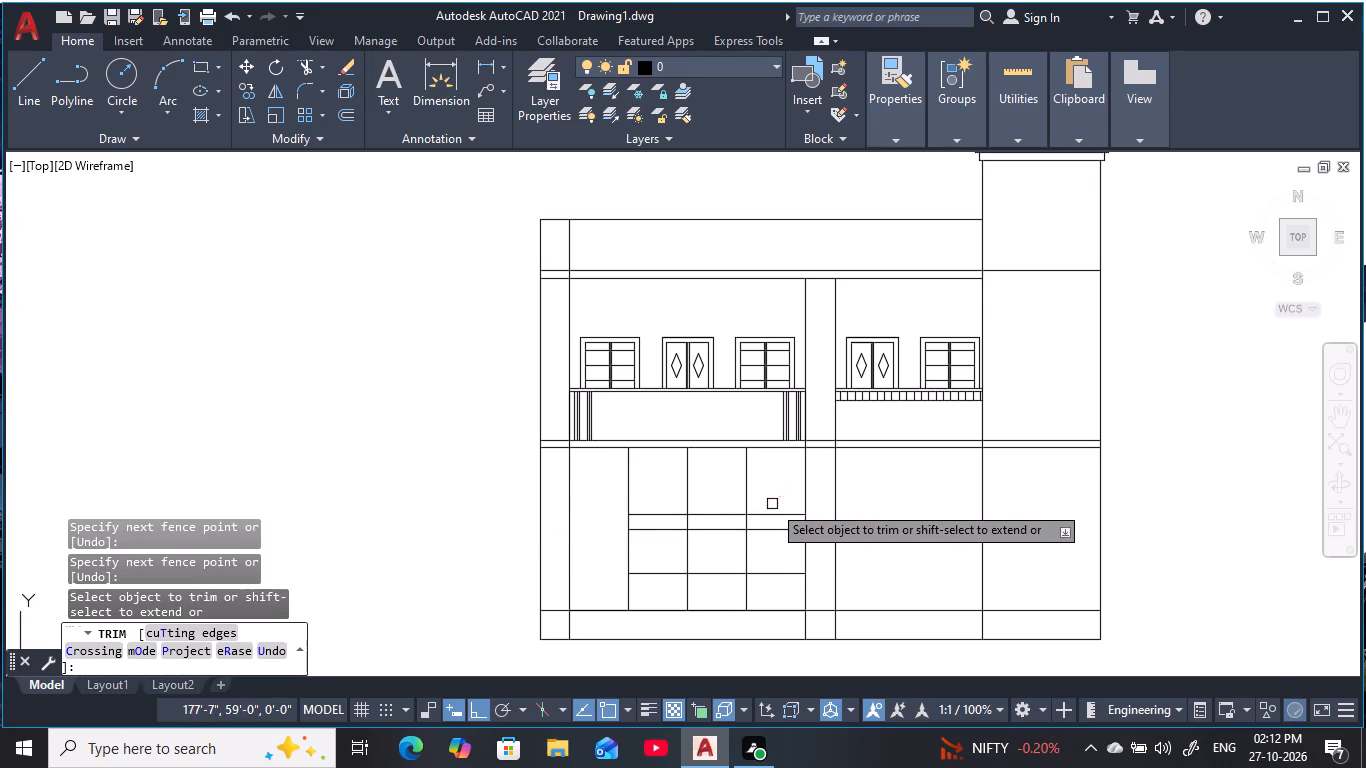
pyautogui.moveTo(772, 504); pyautogui.dragTo(765, 589)
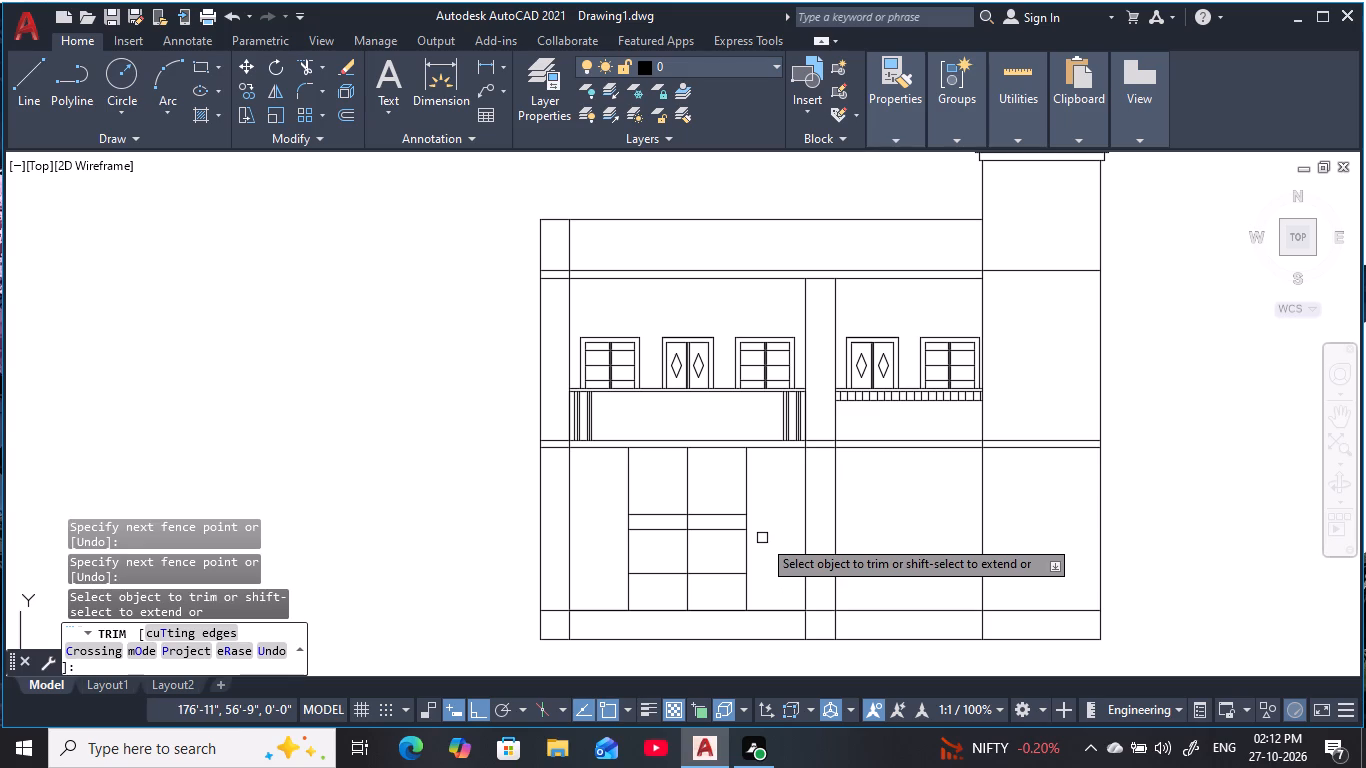
pyautogui.press('Escape')
pyautogui.press('Escape')
pyautogui.press('Escape')
pyautogui.press('Escape')
pyautogui.press('Escape')
pyautogui.press('Escape')
pyautogui.press('Escape')
pyautogui.press('Escape')
pyautogui.press('Escape')
pyautogui.press('Escape')
pyautogui.press('Escape')
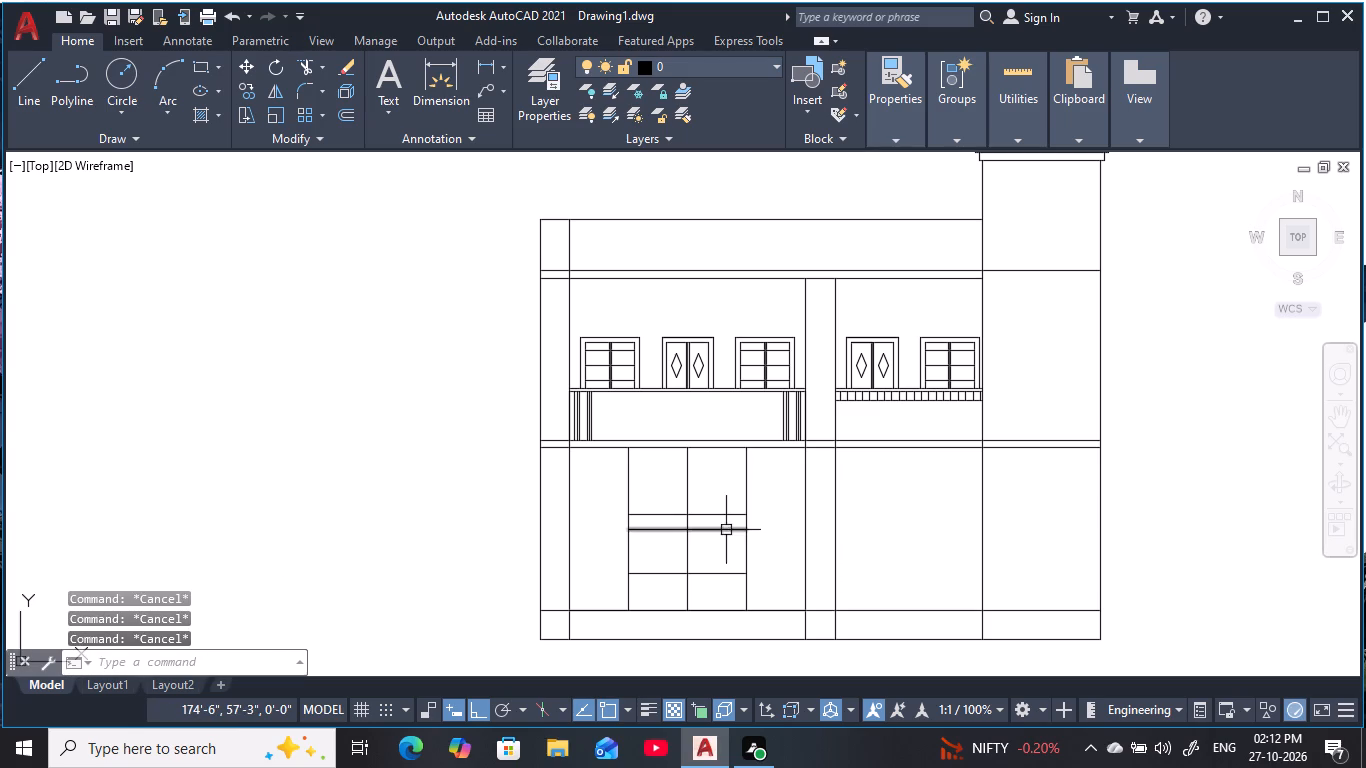
pyautogui.press('Escape')
pyautogui.press('Escape')
pyautogui.press('Escape')
# Offset the two side lines of the trimmed central shape 6" inward.
pyautogui.scroll(1, 710, 546)
pyautogui.moveTo(708, 549); pyautogui.dragTo(721, 523, button='middle')
pyautogui.press('Escape')
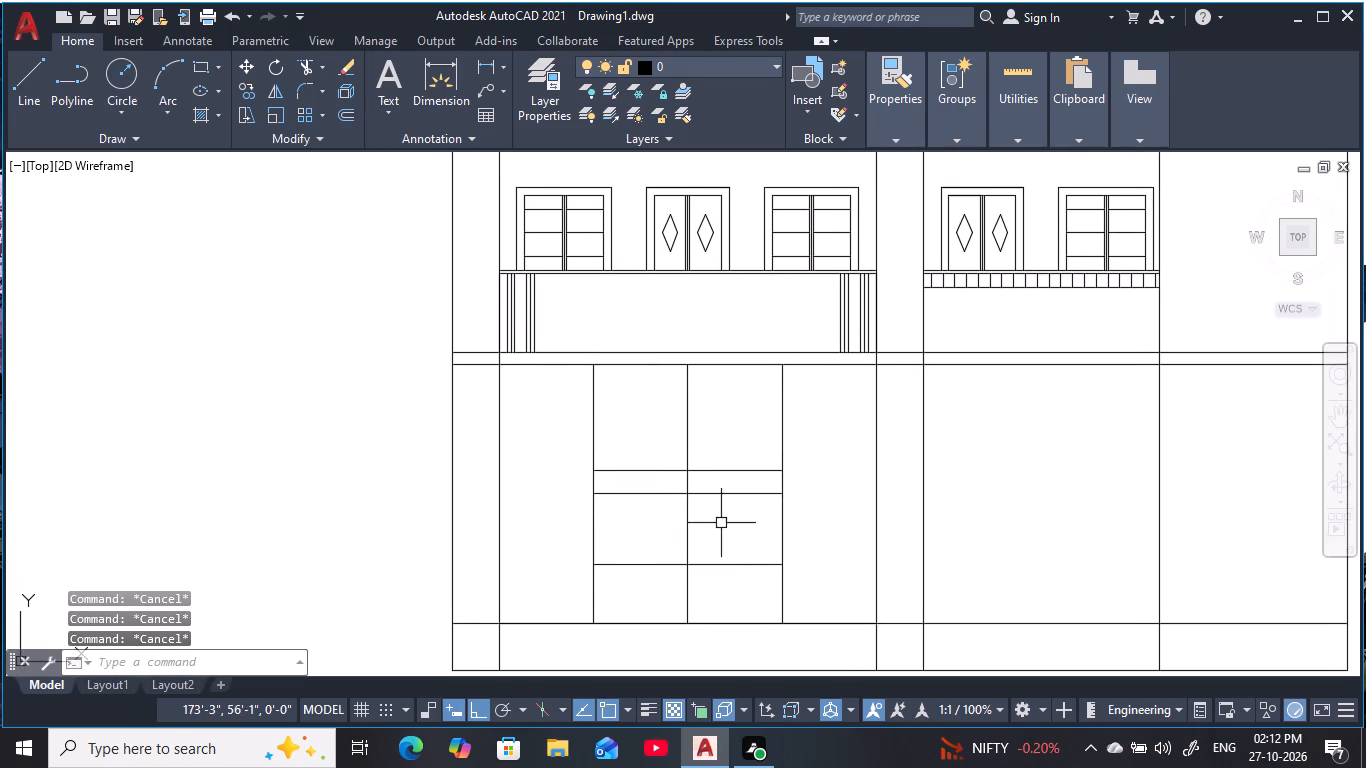
pyautogui.press('Escape')
pyautogui.press('Escape')
pyautogui.write('o')
pyautogui.press('space')
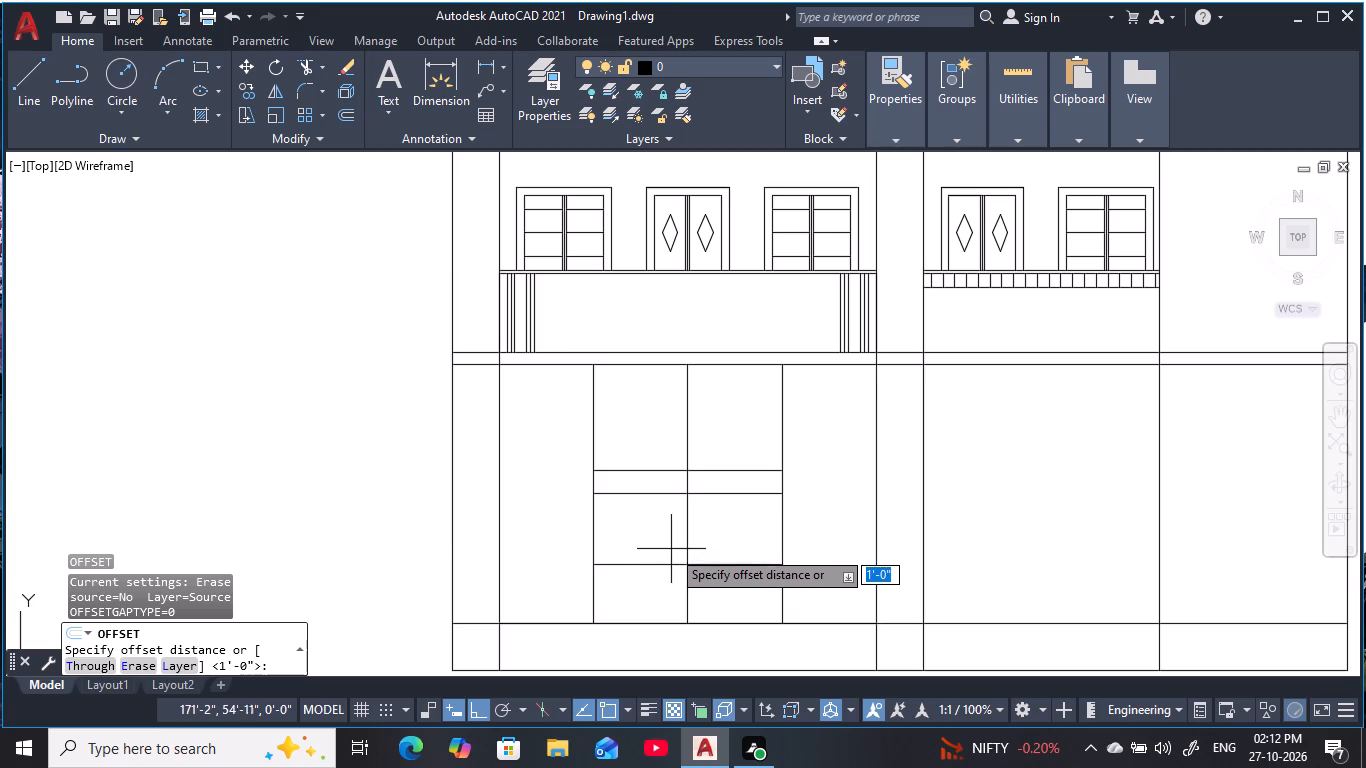
pyautogui.press('6')
pyautogui.press('space')
pyautogui.click(587, 593)
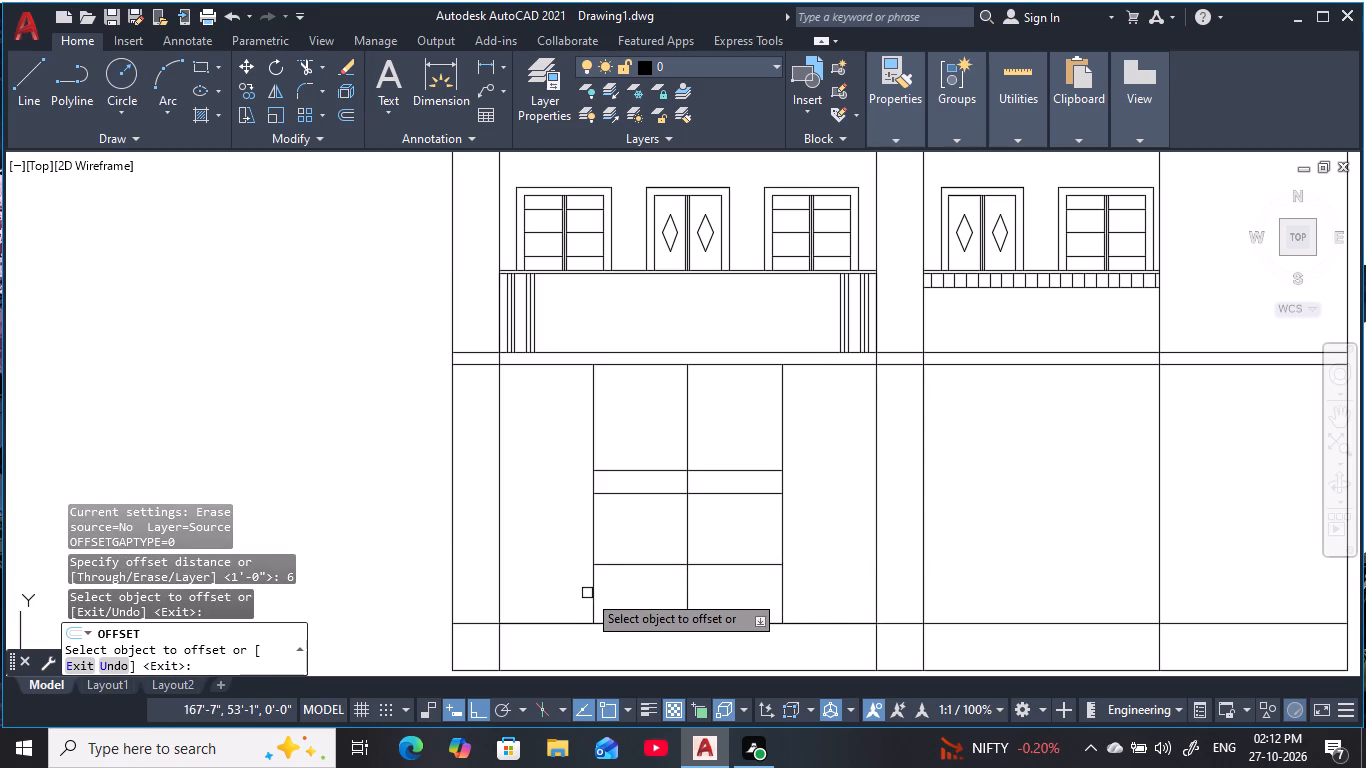
pyautogui.click(591, 595)
pyautogui.click(634, 602)
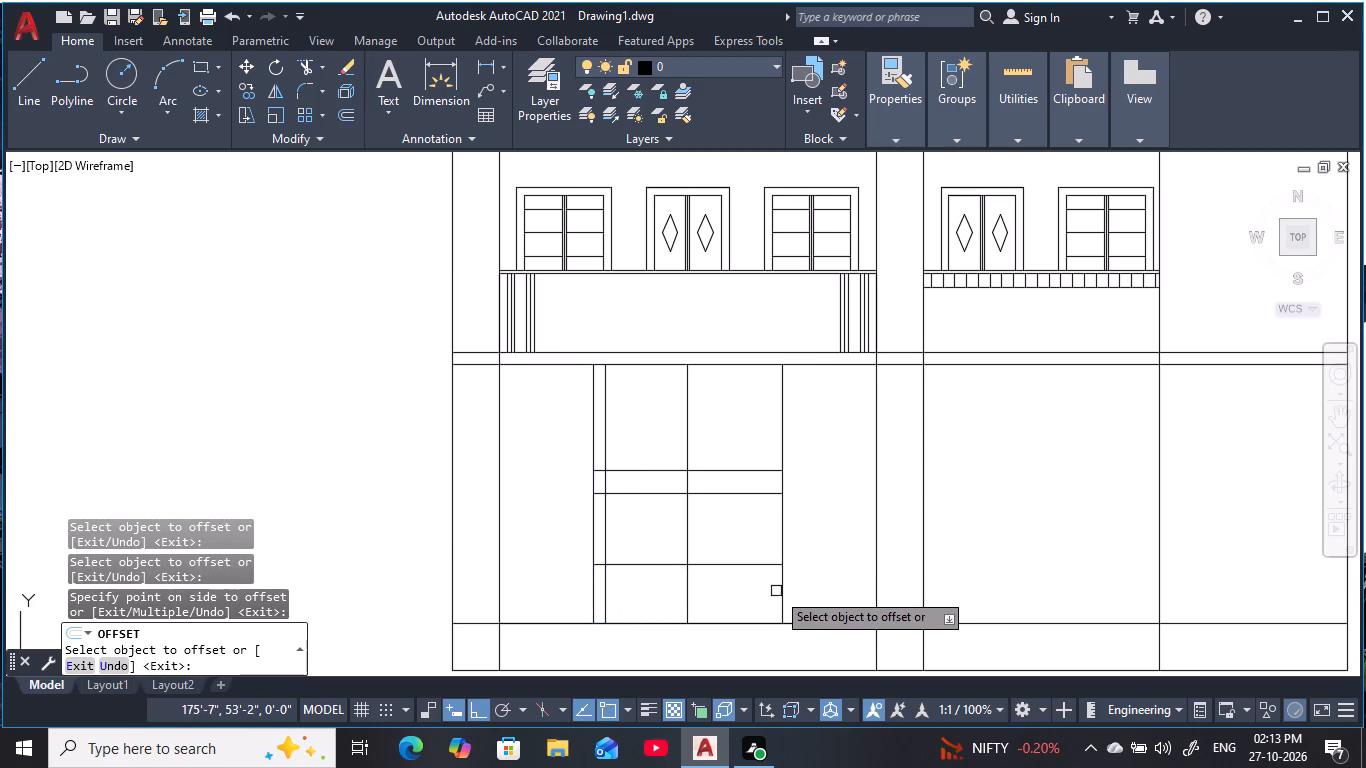
pyautogui.click(779, 591)
pyautogui.click(753, 596)
pyautogui.press('Escape')
pyautogui.press('Escape')
pyautogui.press('Escape')
pyautogui.press('Escape')
pyautogui.press('Escape')
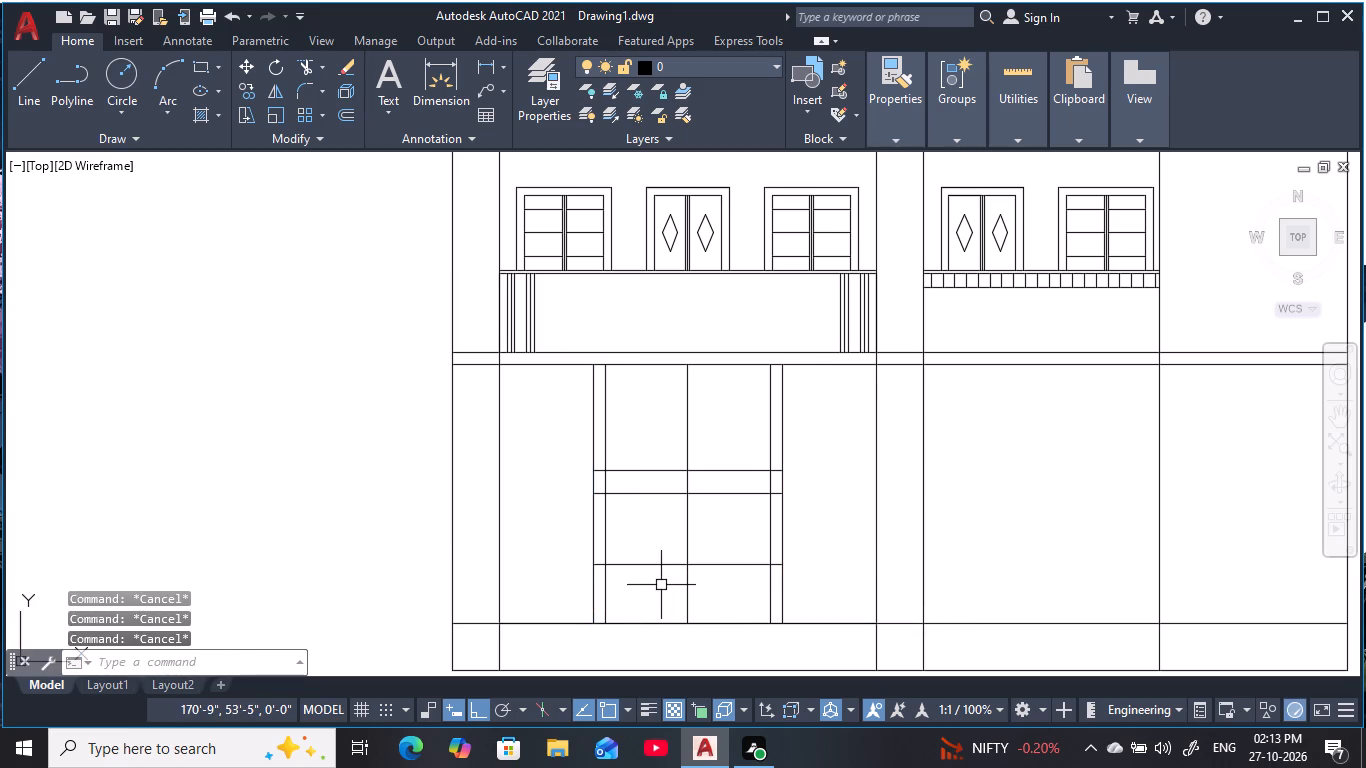
# Trim the outer side lines between base and band and above the band, and the inset lines inside the base, leaving a stepped outline.
pyautogui.write('tr')
pyautogui.press('space')
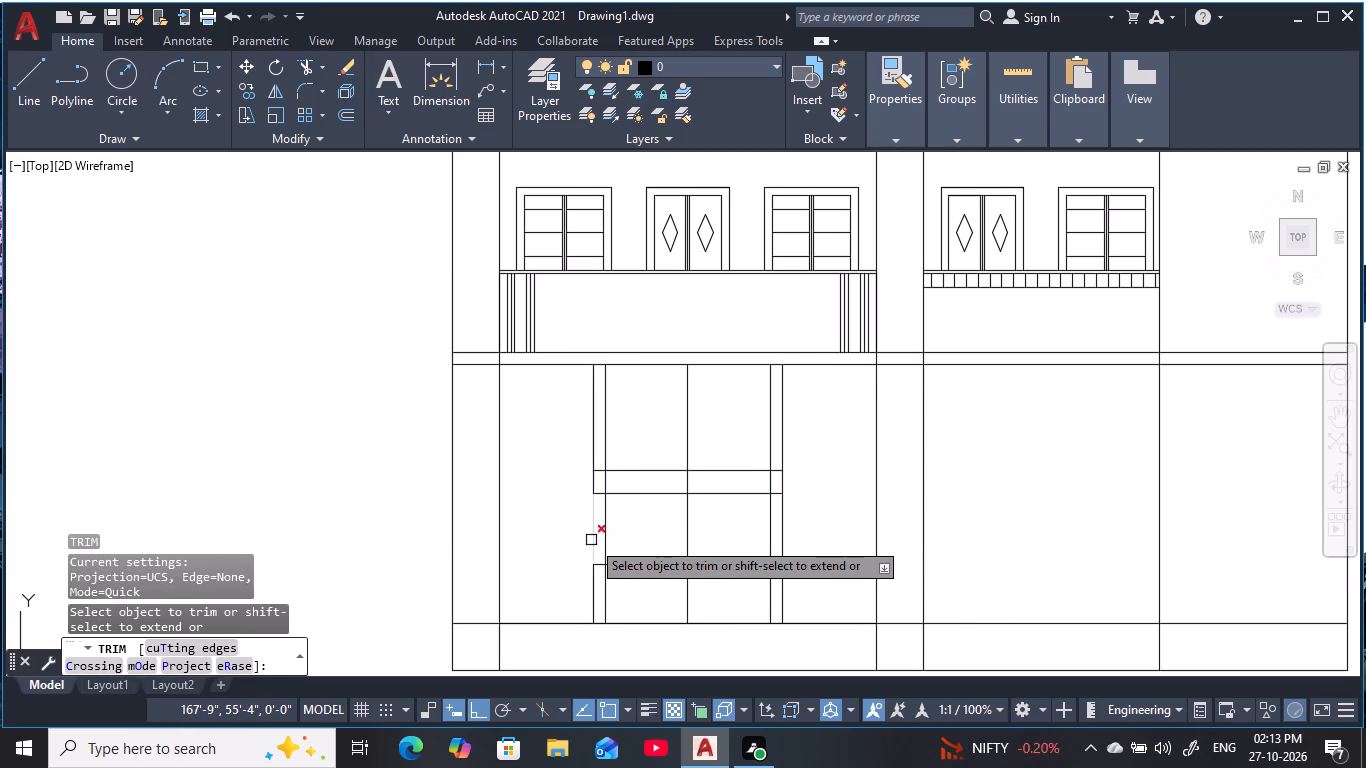
pyautogui.click(591, 540)
pyautogui.click(591, 455)
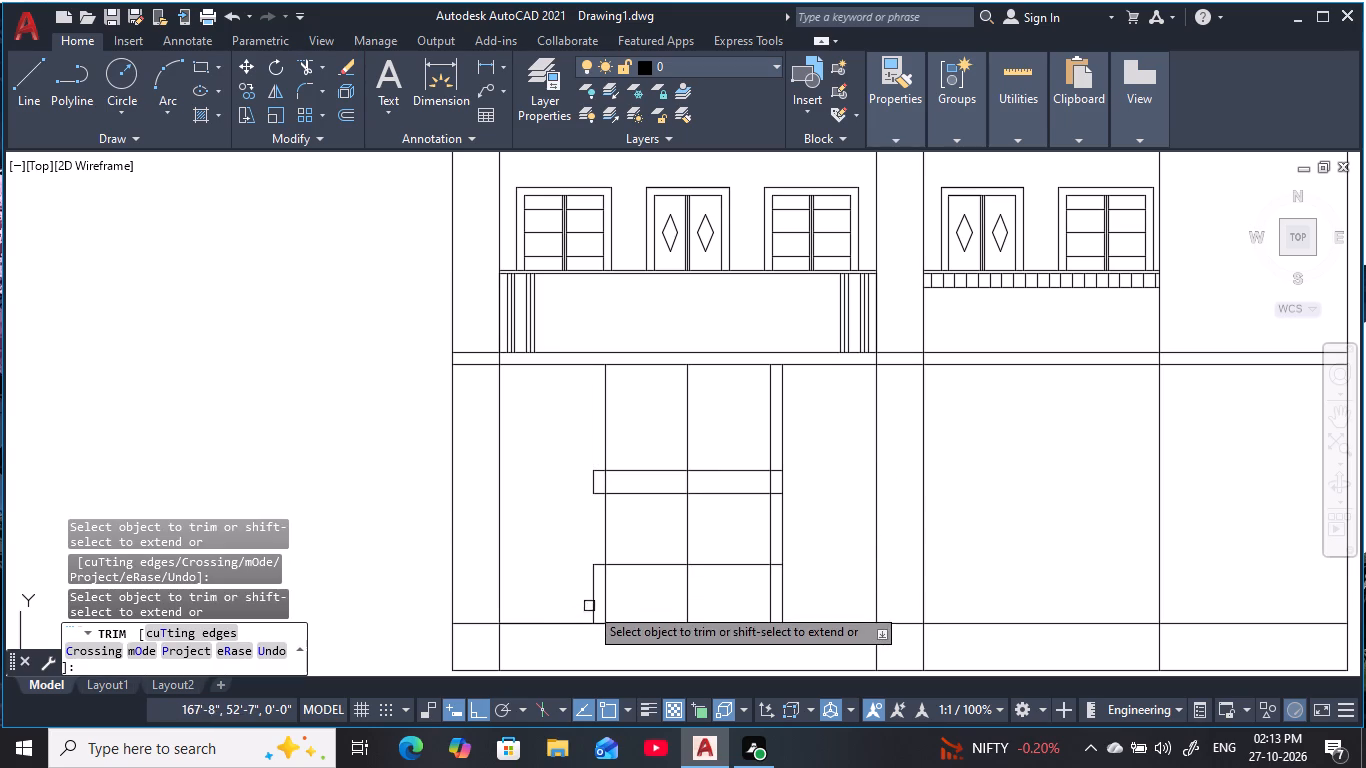
pyautogui.click(607, 599)
pyautogui.click(767, 595)
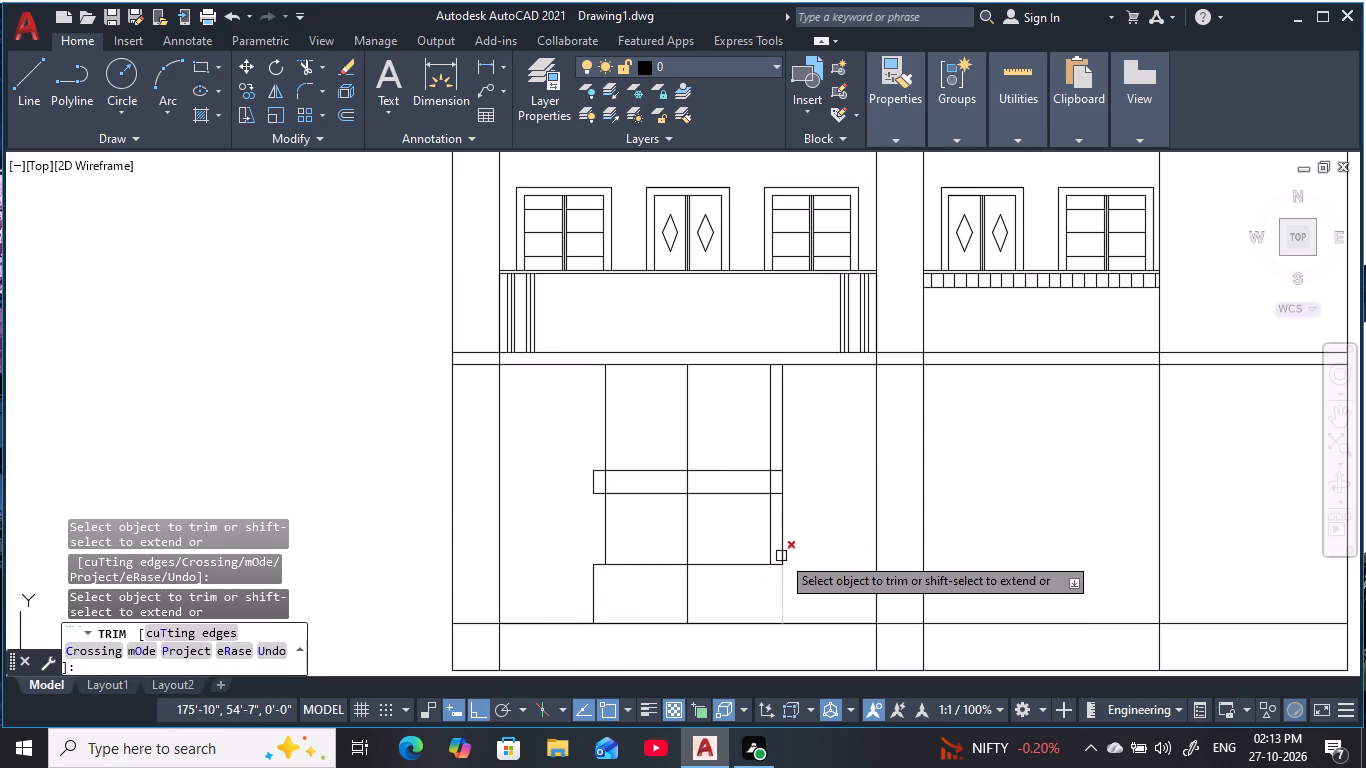
pyautogui.click(783, 537)
pyautogui.click(778, 441)
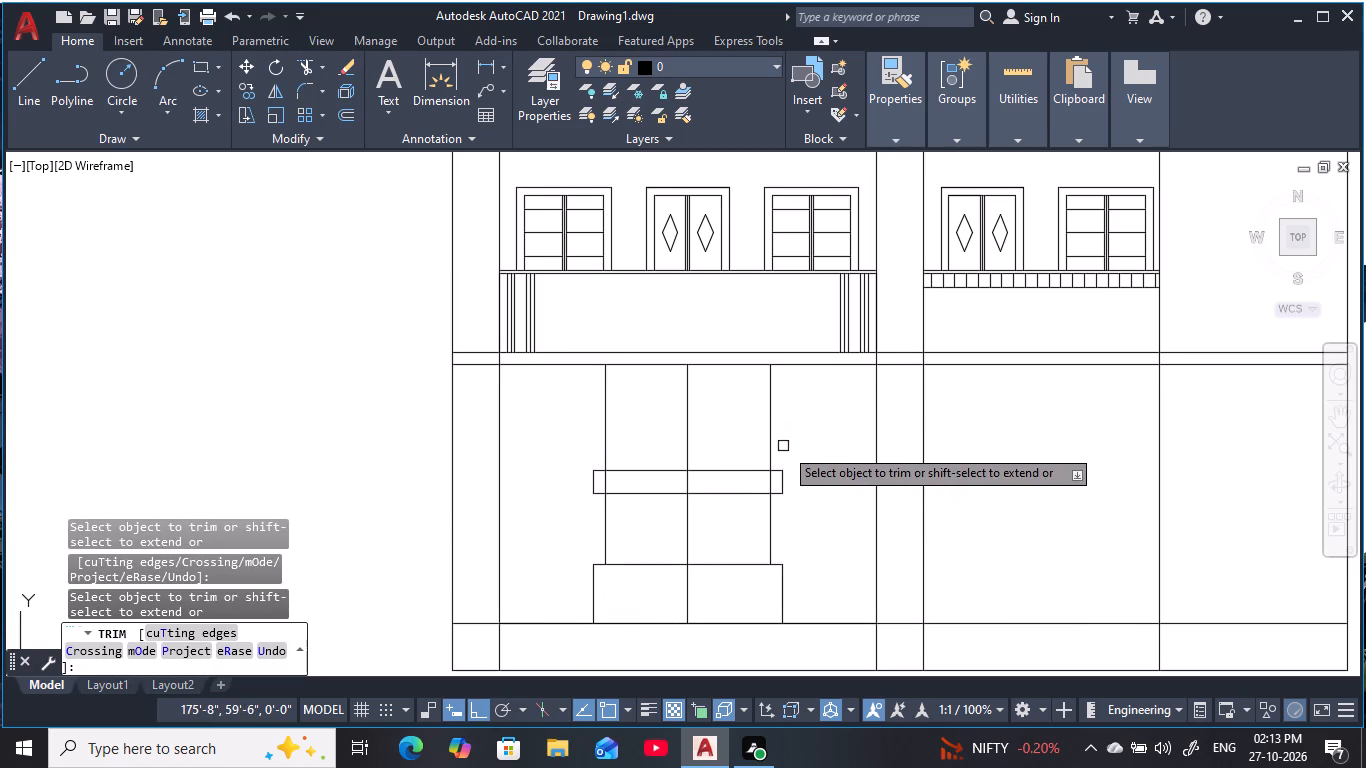
pyautogui.moveTo(796, 451); pyautogui.dragTo(809, 456, button='middle')
pyautogui.press('Escape')
pyautogui.press('Escape')
pyautogui.press('Escape')
pyautogui.press('Escape')
pyautogui.press('Escape')
pyautogui.press('Escape')
pyautogui.press('Escape')
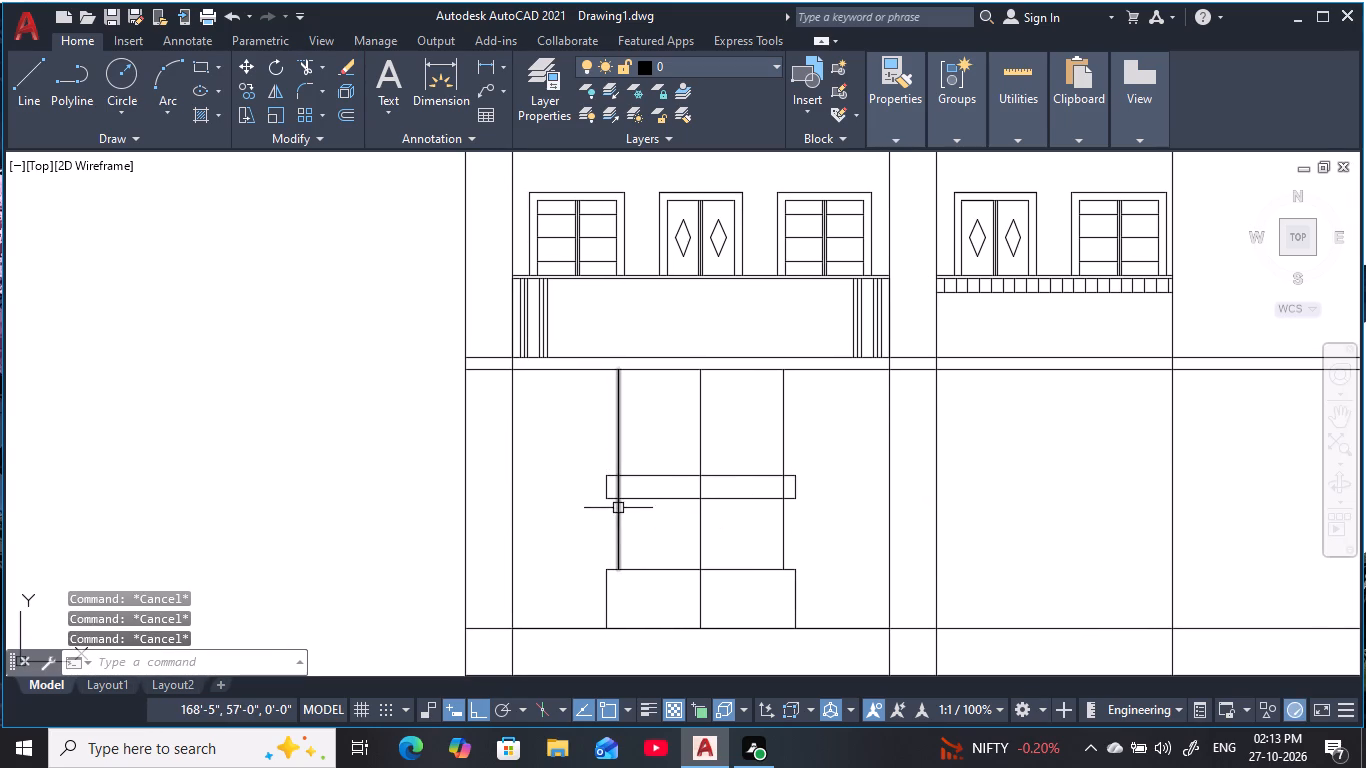
pyautogui.press('Escape')
pyautogui.press('Escape')
pyautogui.press('Escape')
pyautogui.press('Escape')
pyautogui.press('Escape')
pyautogui.press('Escape')
pyautogui.press('Escape')
# Offset the two side lines of the narrowed shaft 6" inward.
pyautogui.write('o')
pyautogui.press('space')
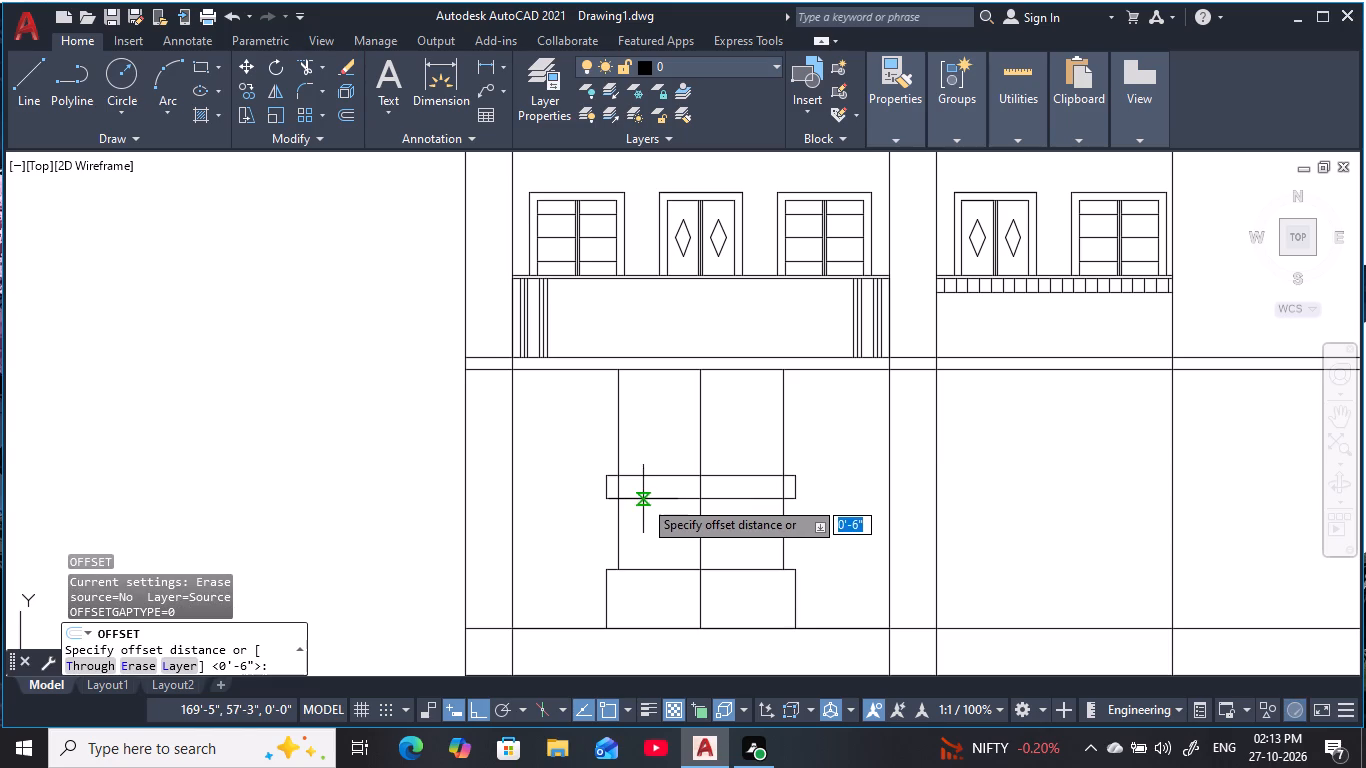
pyautogui.write('6')
pyautogui.press('space')
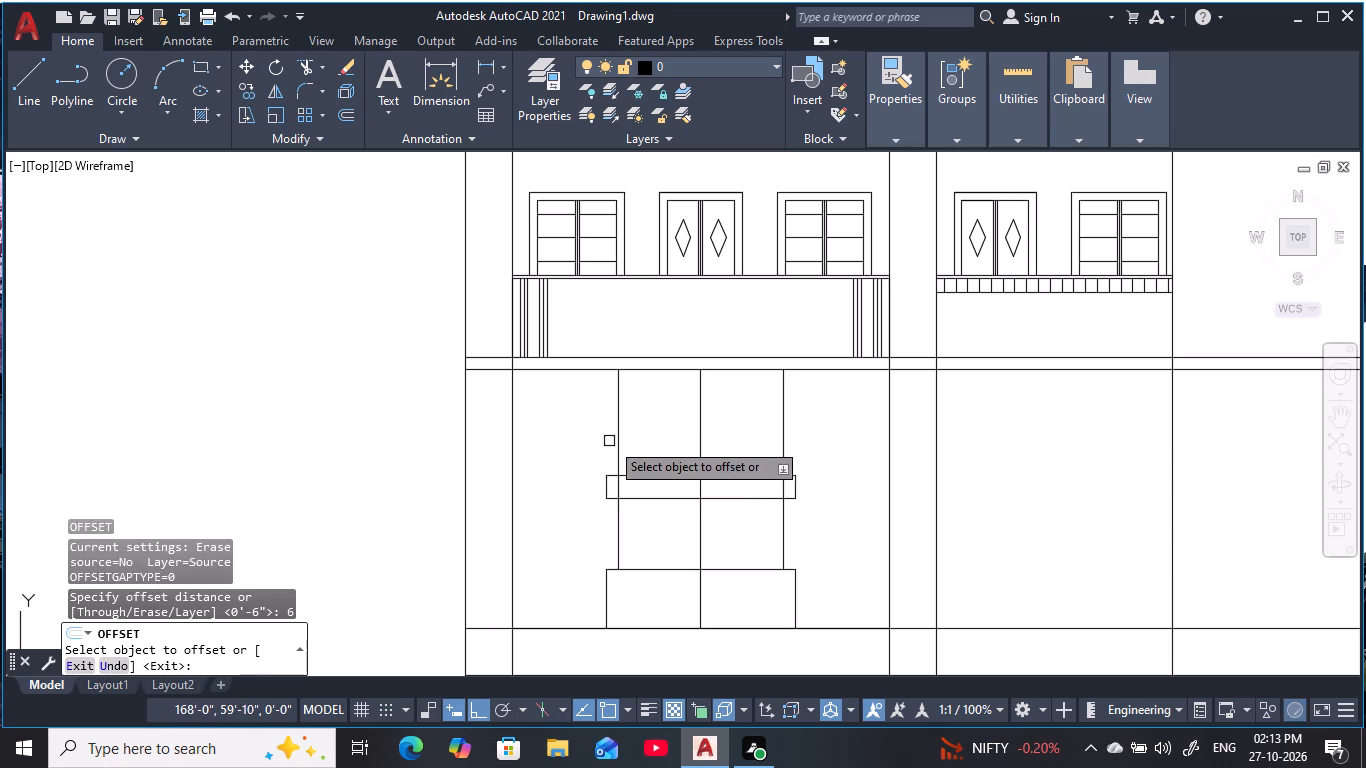
pyautogui.click(618, 446)
pyautogui.click(652, 450)
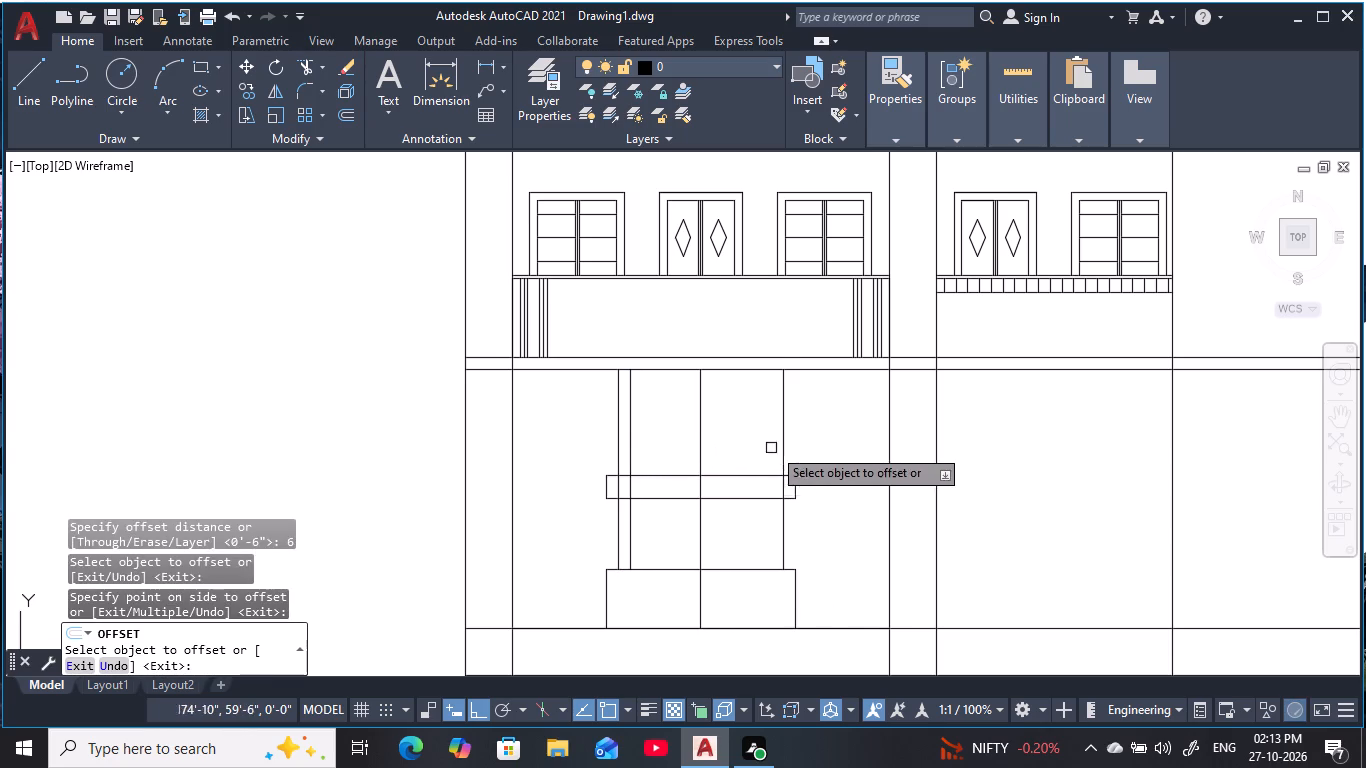
pyautogui.click(782, 442)
pyautogui.click(733, 450)
pyautogui.press('Escape')
pyautogui.press('Escape')
pyautogui.press('Escape')
pyautogui.press('Escape')
pyautogui.press('Escape')
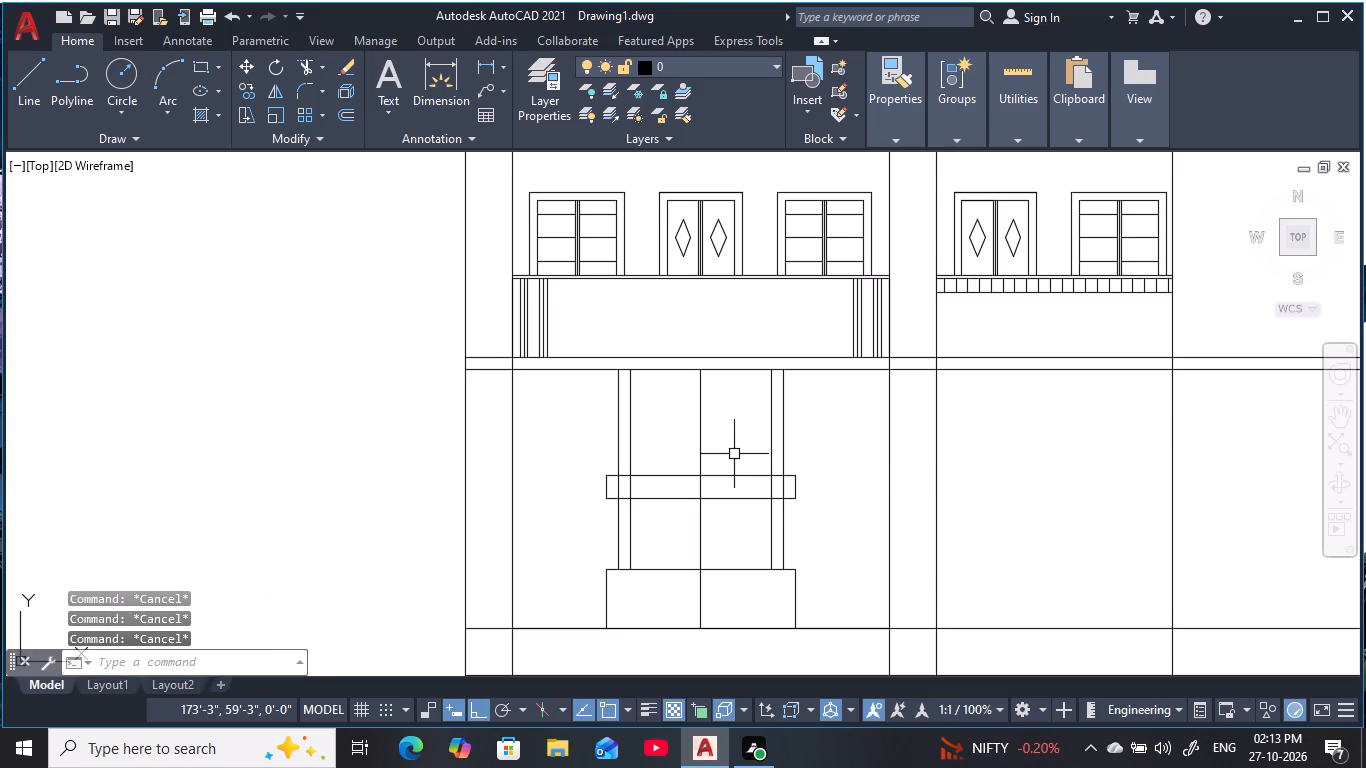
# Trim the shaft's outer side lines above the band and inside the band on both sides.
pyautogui.press('t')
pyautogui.press('r')
pyautogui.press('space')
pyautogui.scroll(2, 591, 458)
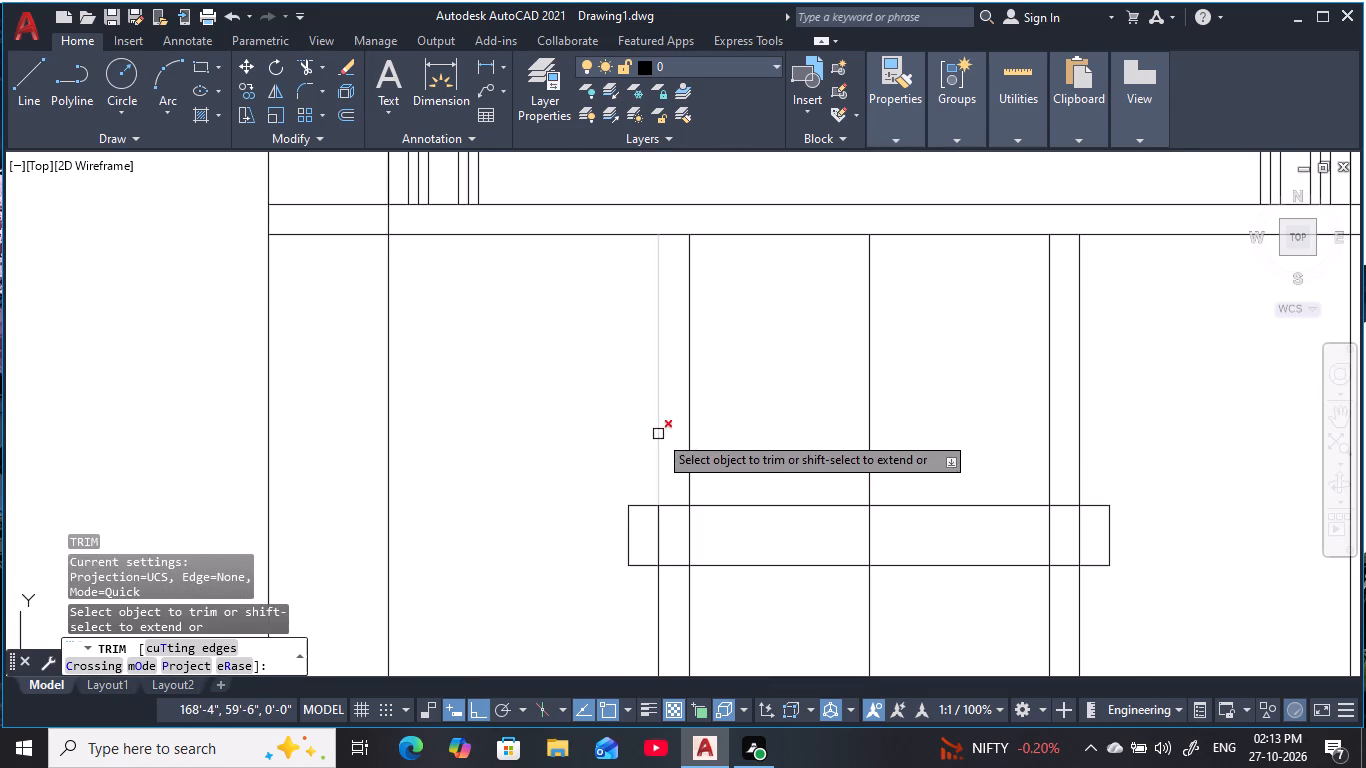
pyautogui.click(660, 434)
pyautogui.click(1081, 444)
pyautogui.moveTo(1115, 434); pyautogui.dragTo(1017, 383, button='middle')
pyautogui.click(983, 492)
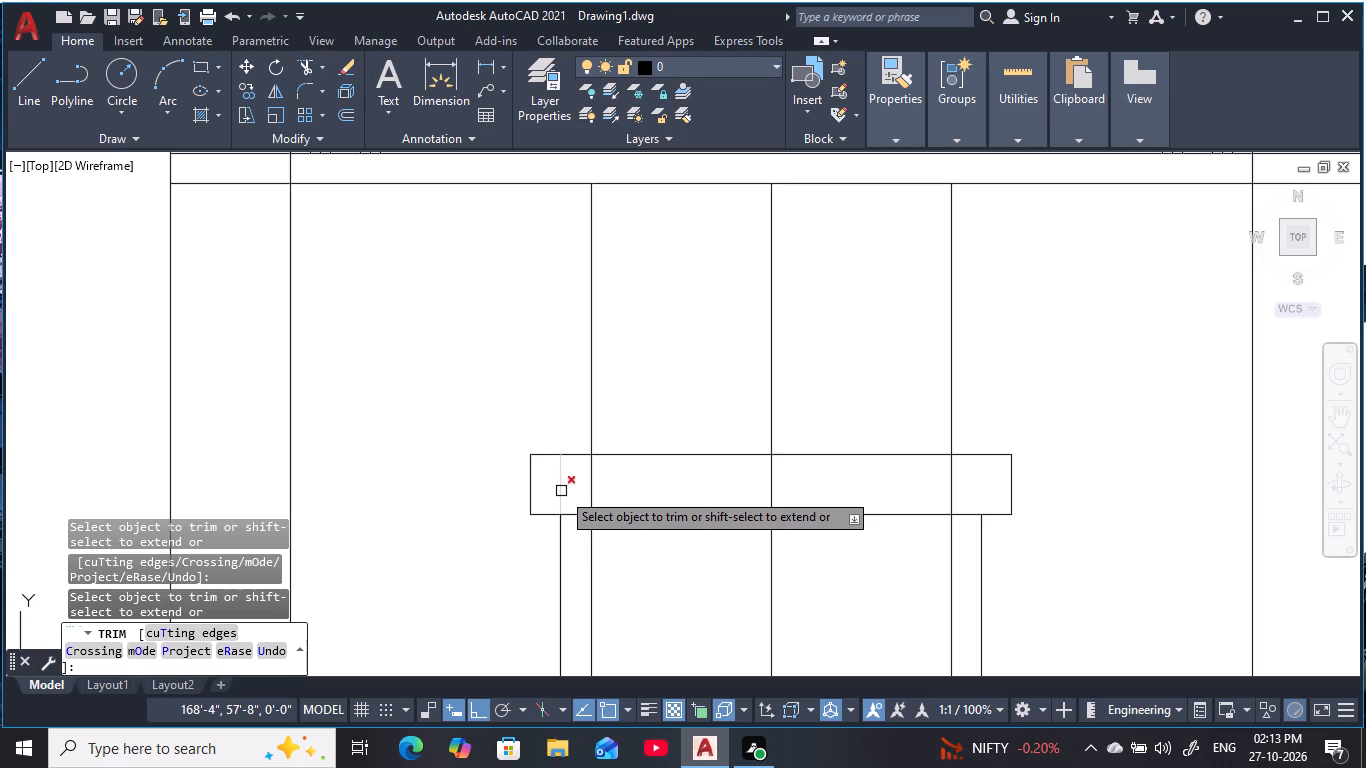
pyautogui.click(561, 491)
pyautogui.moveTo(535, 416); pyautogui.dragTo(563, 382, button='middle')
pyautogui.scroll(-1, 566, 390)
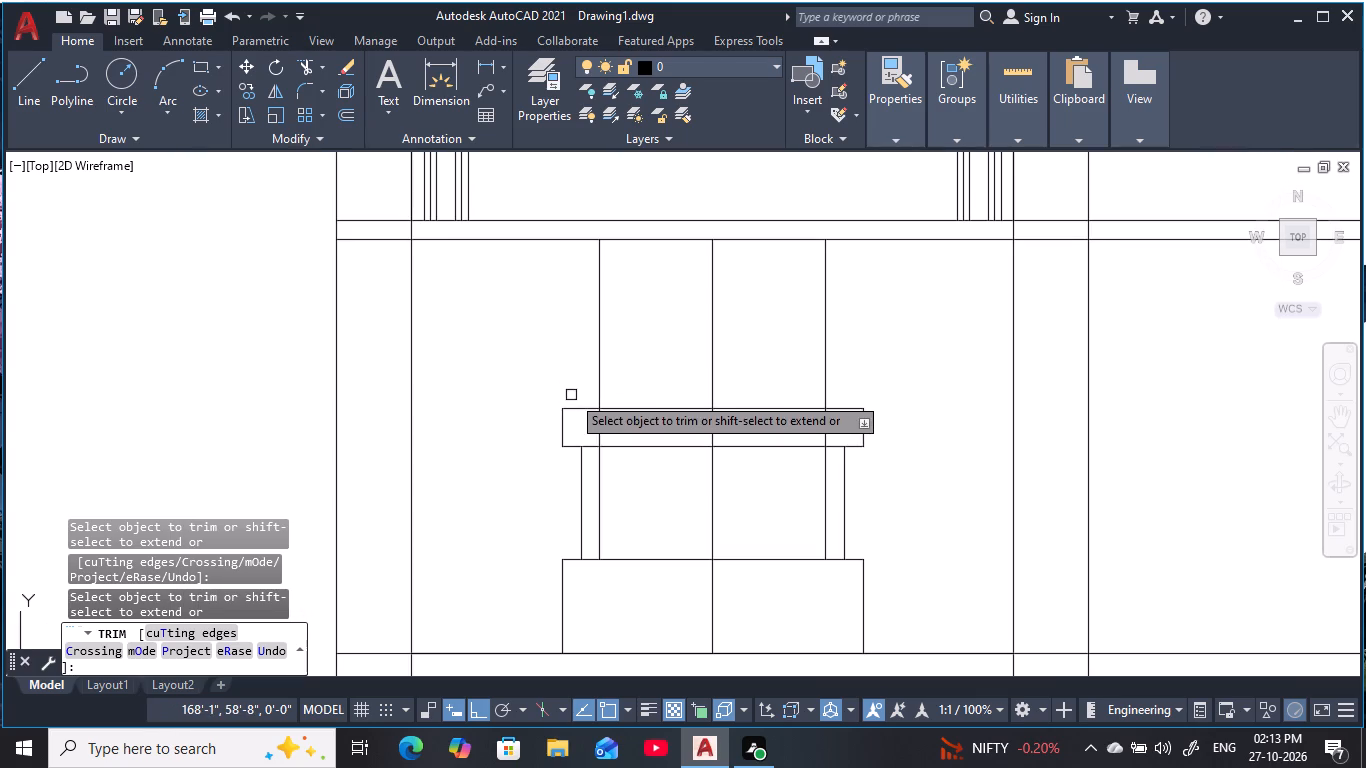
pyautogui.press('Escape')
pyautogui.press('Escape')
pyautogui.press('Escape')
pyautogui.press('Escape')
pyautogui.press('Escape')
# With Ortho off, draw slanted lines at both band ends from the outer post tops to the inner lines at the band's top edge.
pyautogui.press('l')
pyautogui.press('space')
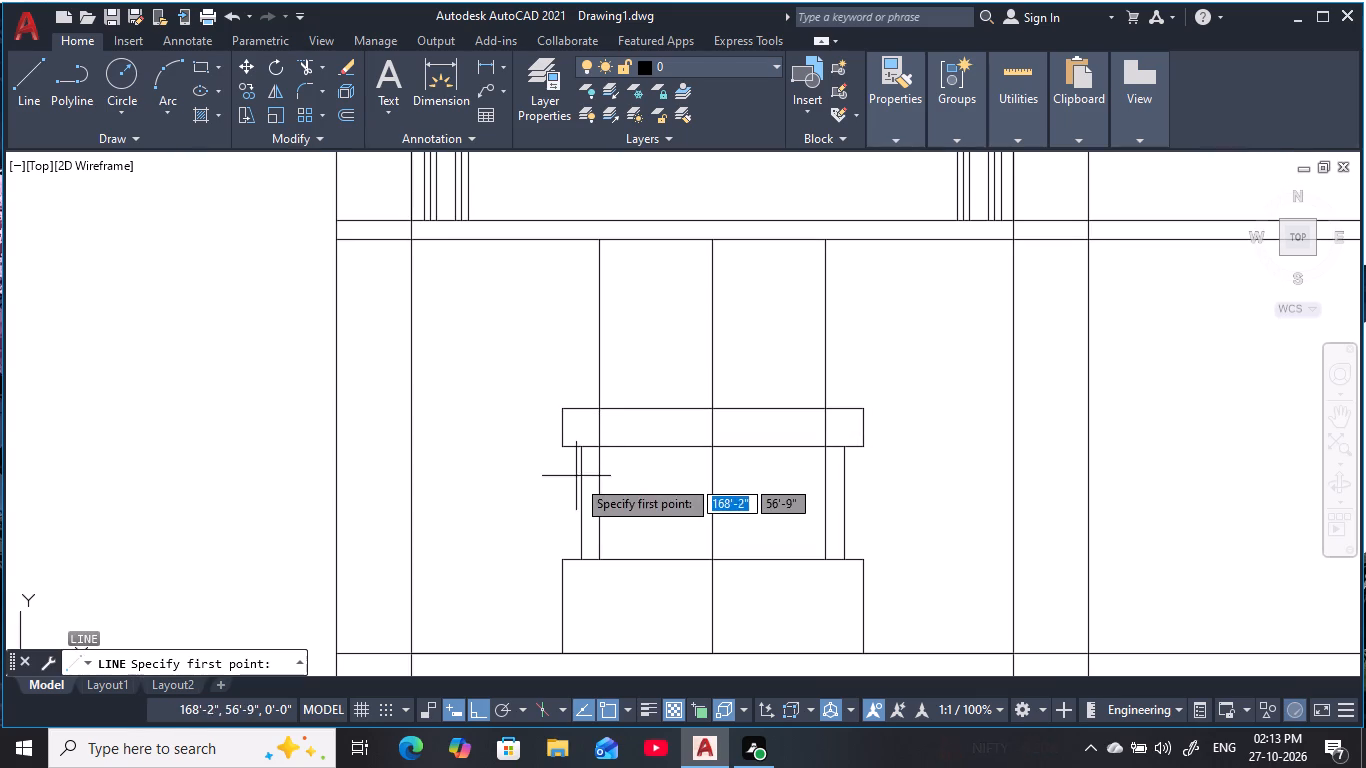
pyautogui.click(580, 446)
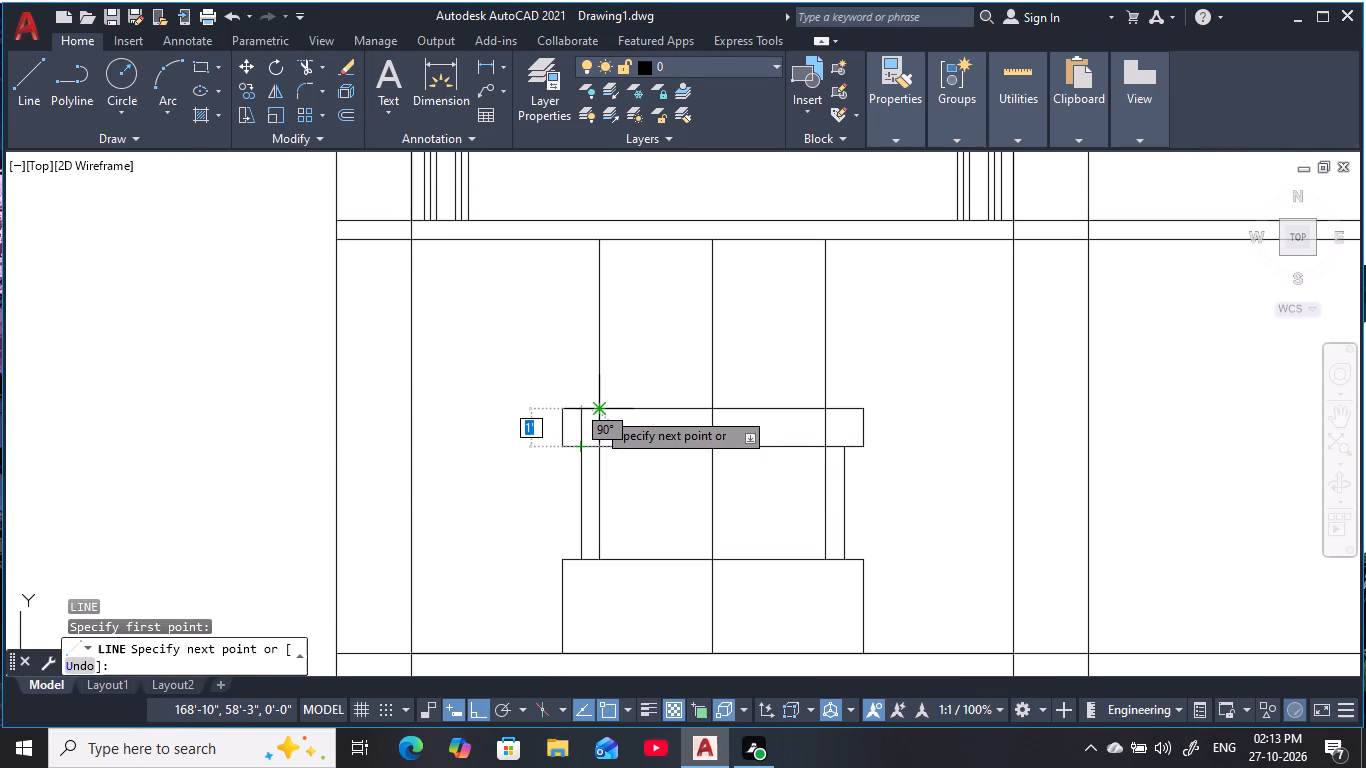
pyautogui.press('F8')
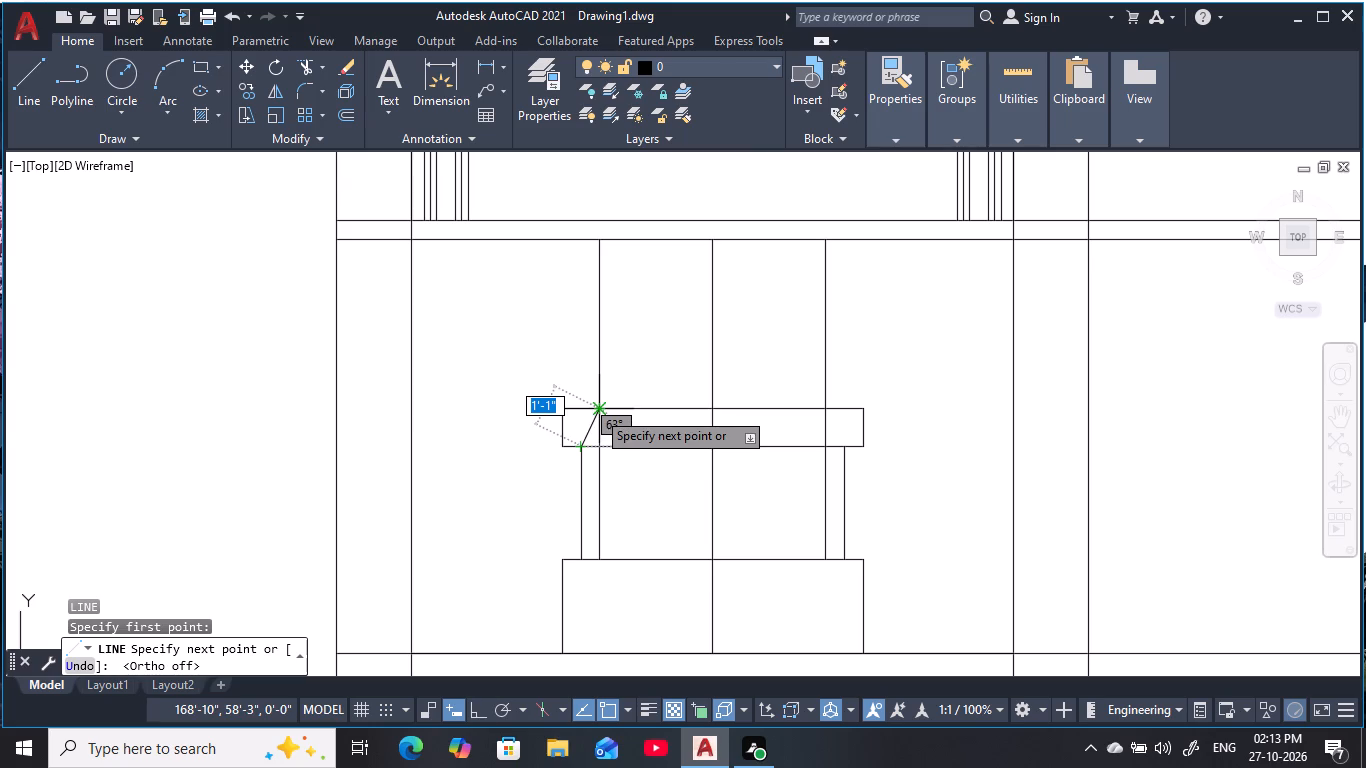
pyautogui.click(598, 408)
pyautogui.press('Escape')
pyautogui.press('Escape')
pyautogui.press('Escape')
pyautogui.press('space')
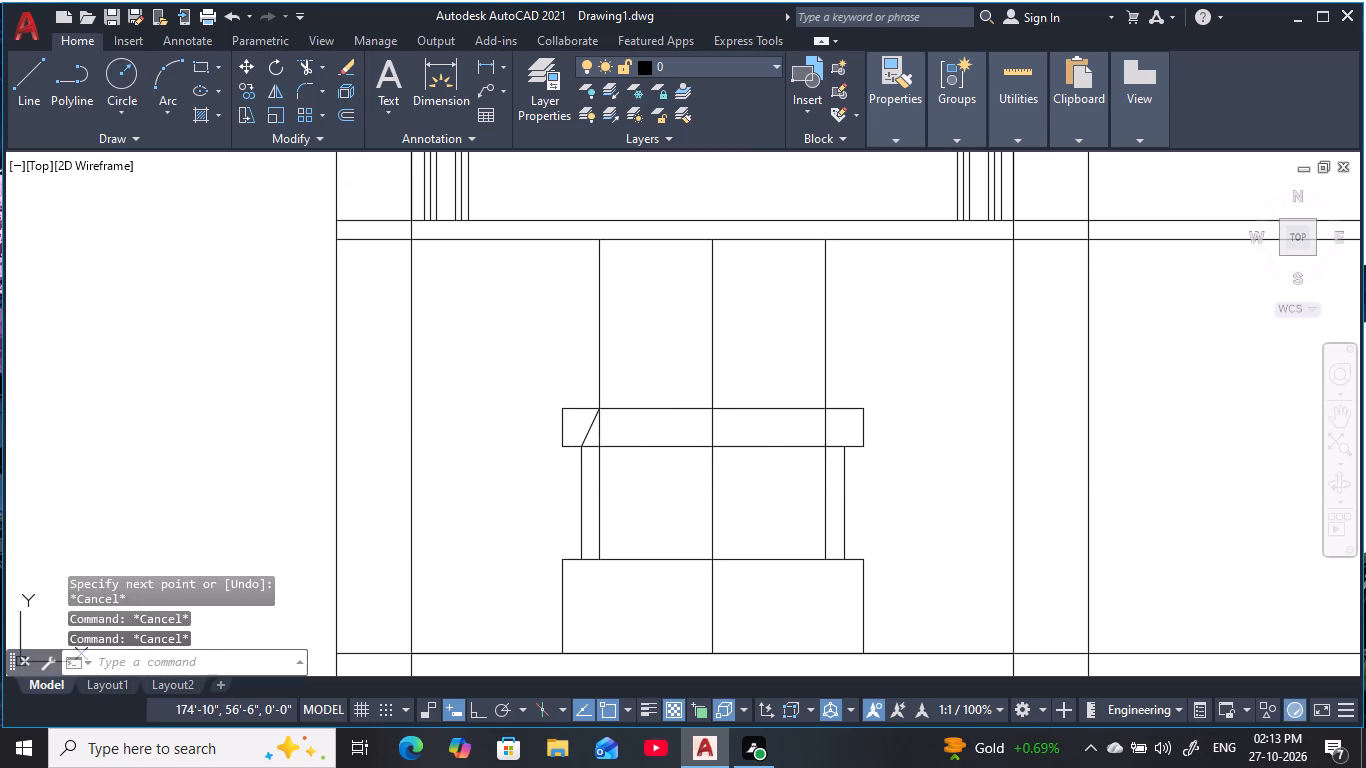
pyautogui.click(839, 447)
pyautogui.click(823, 414)
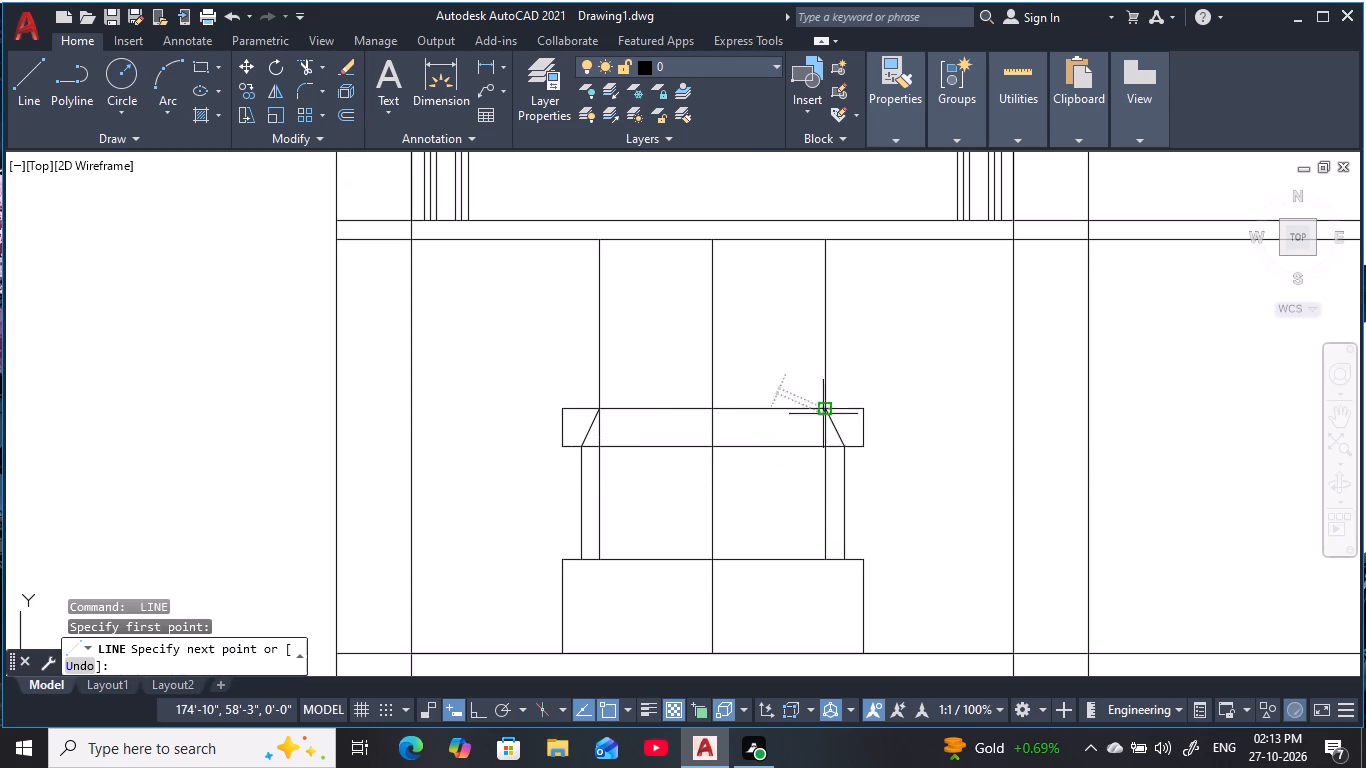
pyautogui.press('Escape')
pyautogui.press('Escape')
pyautogui.press('Escape')
pyautogui.press('Escape')
# Trim away the band's corners outside the slanted lines and the inner vertical lines within the band, leaving a tapered hood.
pyautogui.write('tr')
pyautogui.press('space')
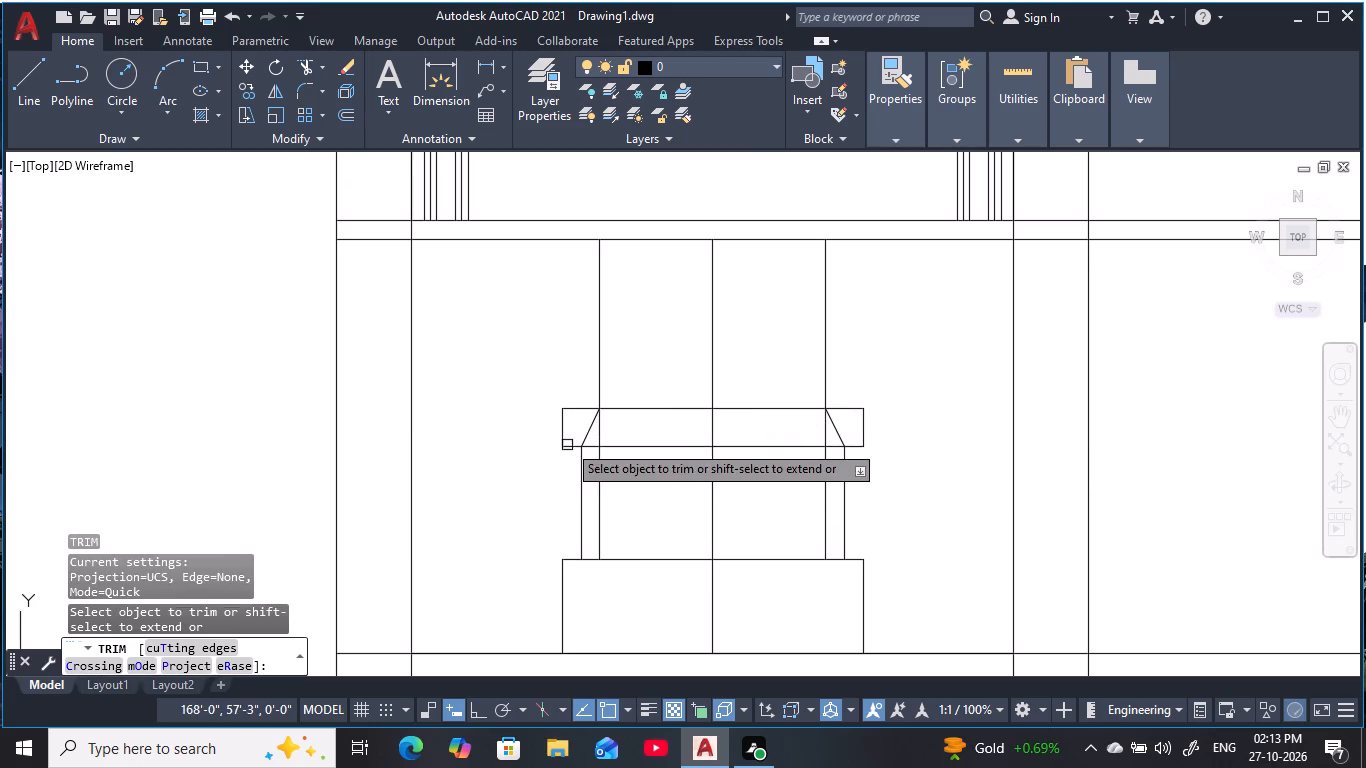
pyautogui.moveTo(581, 397); pyautogui.dragTo(560, 456)
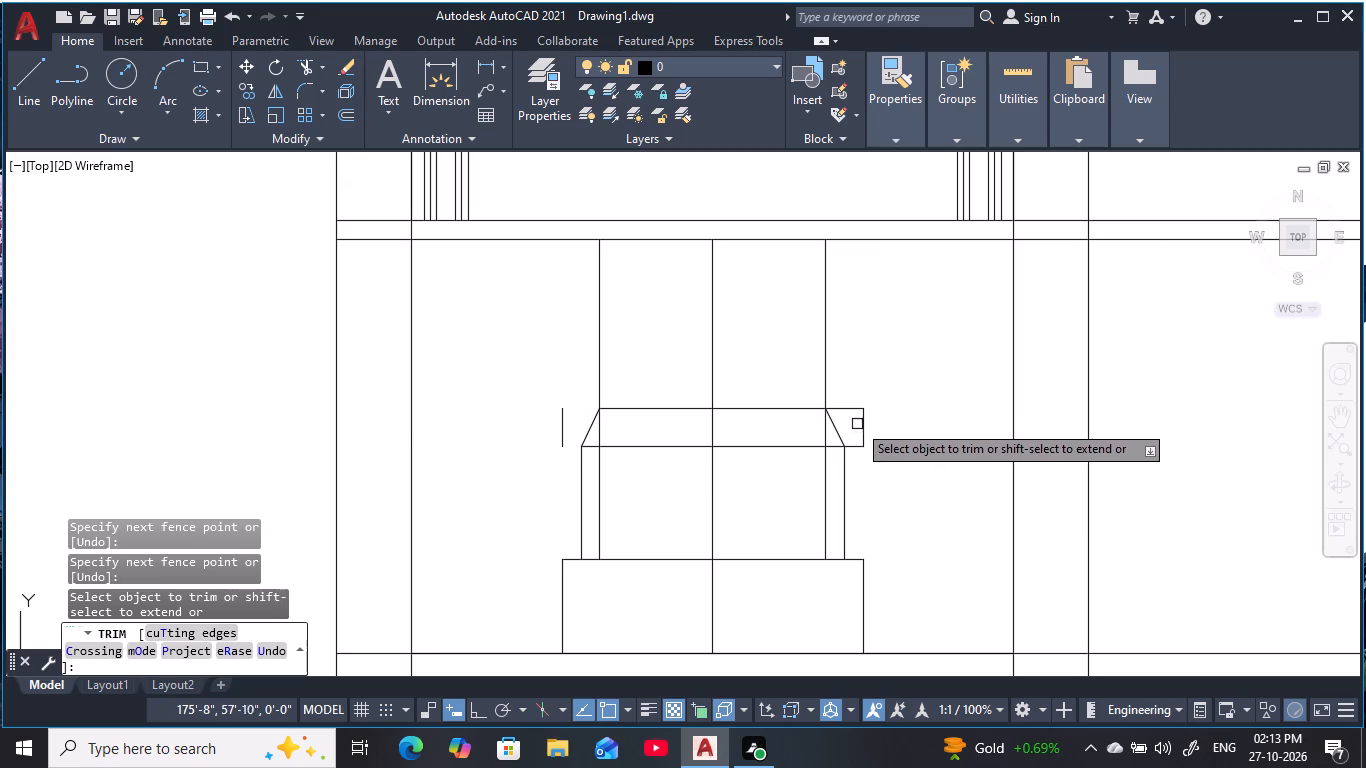
pyautogui.moveTo(846, 402); pyautogui.dragTo(867, 452)
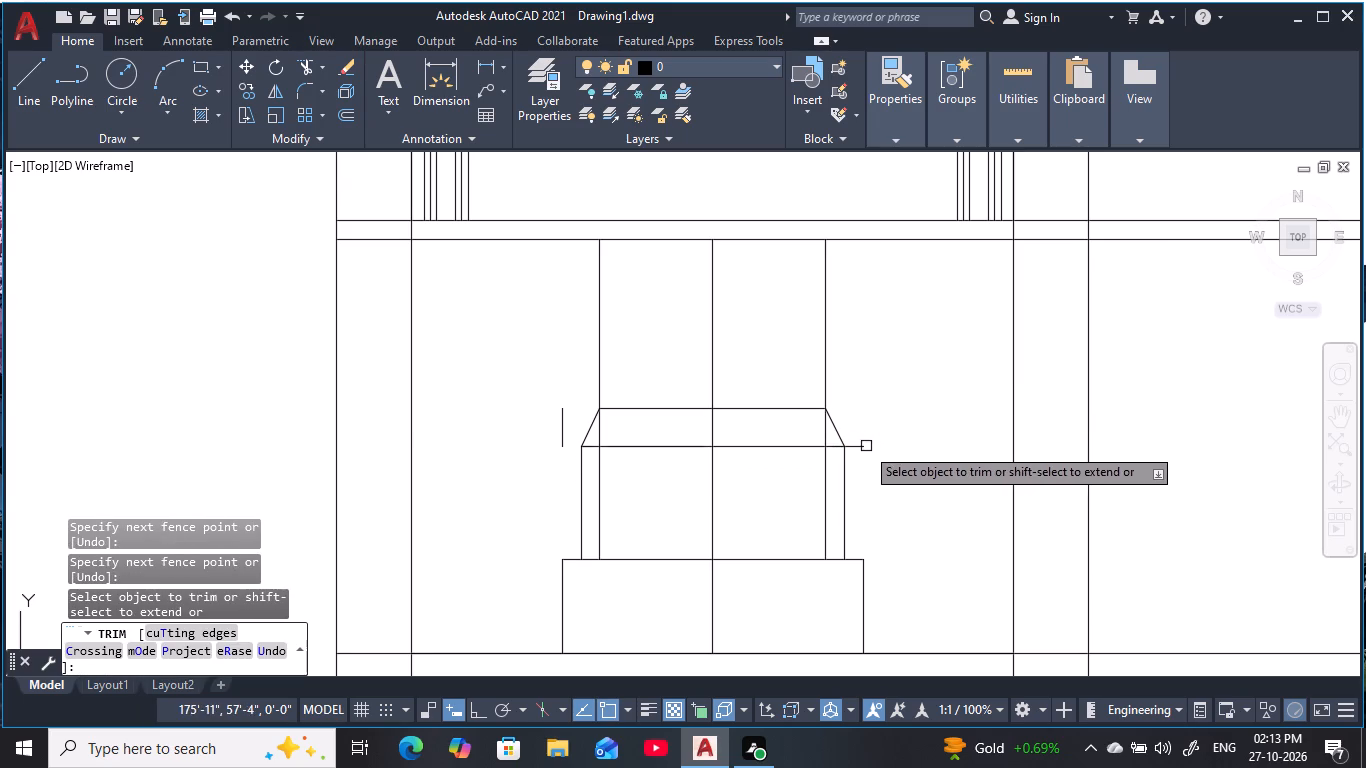
pyautogui.click(857, 450)
pyautogui.click(558, 430)
pyautogui.scroll(2, 597, 464)
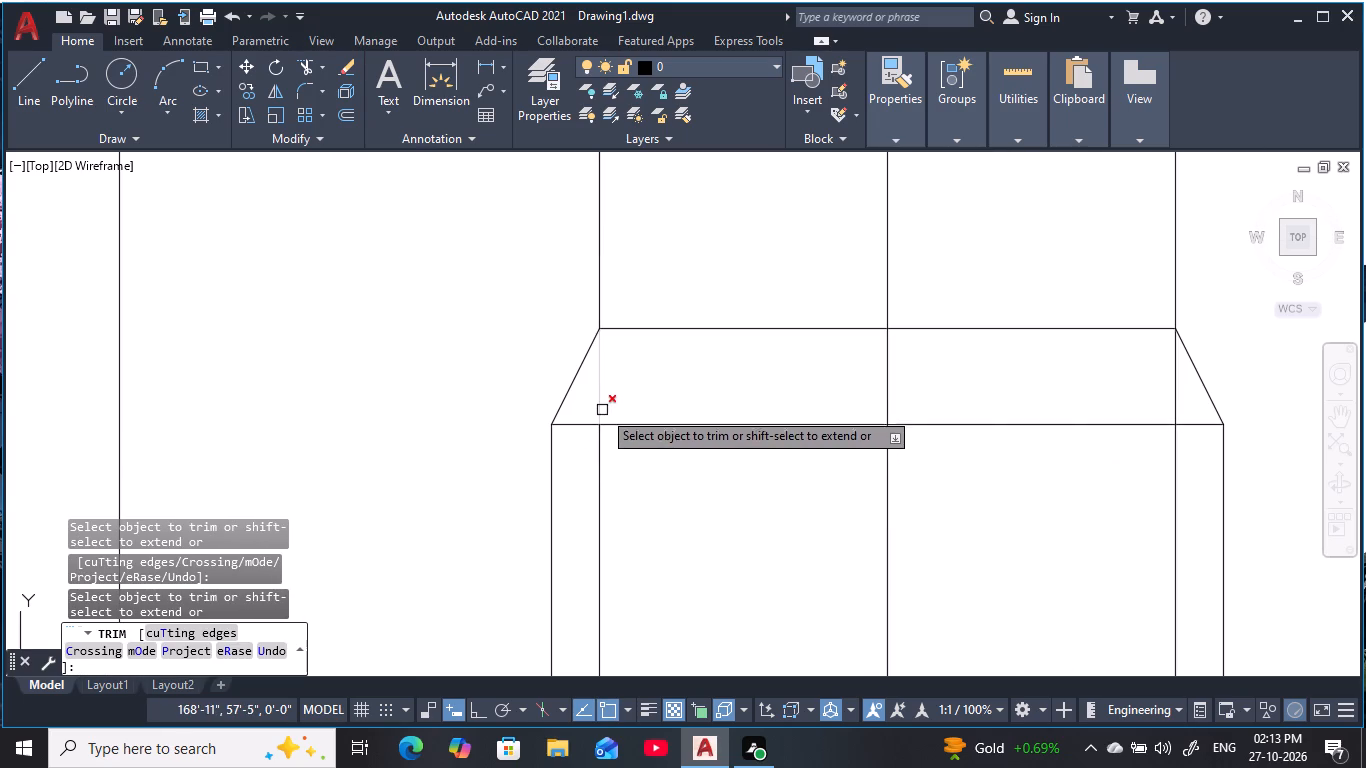
pyautogui.click(602, 405)
pyautogui.click(1174, 399)
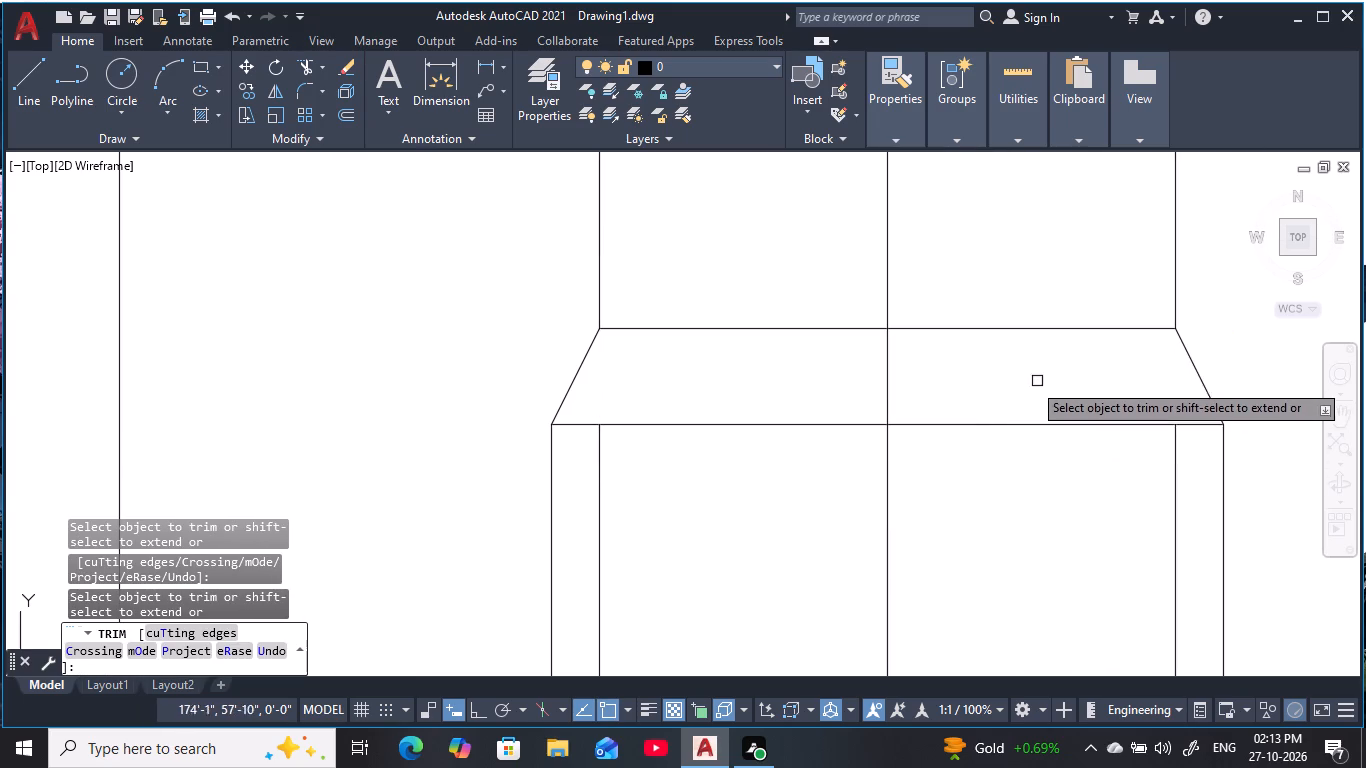
# Remove the vertical centre line from the hood, the shaft above, the opening below and the base.
pyautogui.click(884, 397)
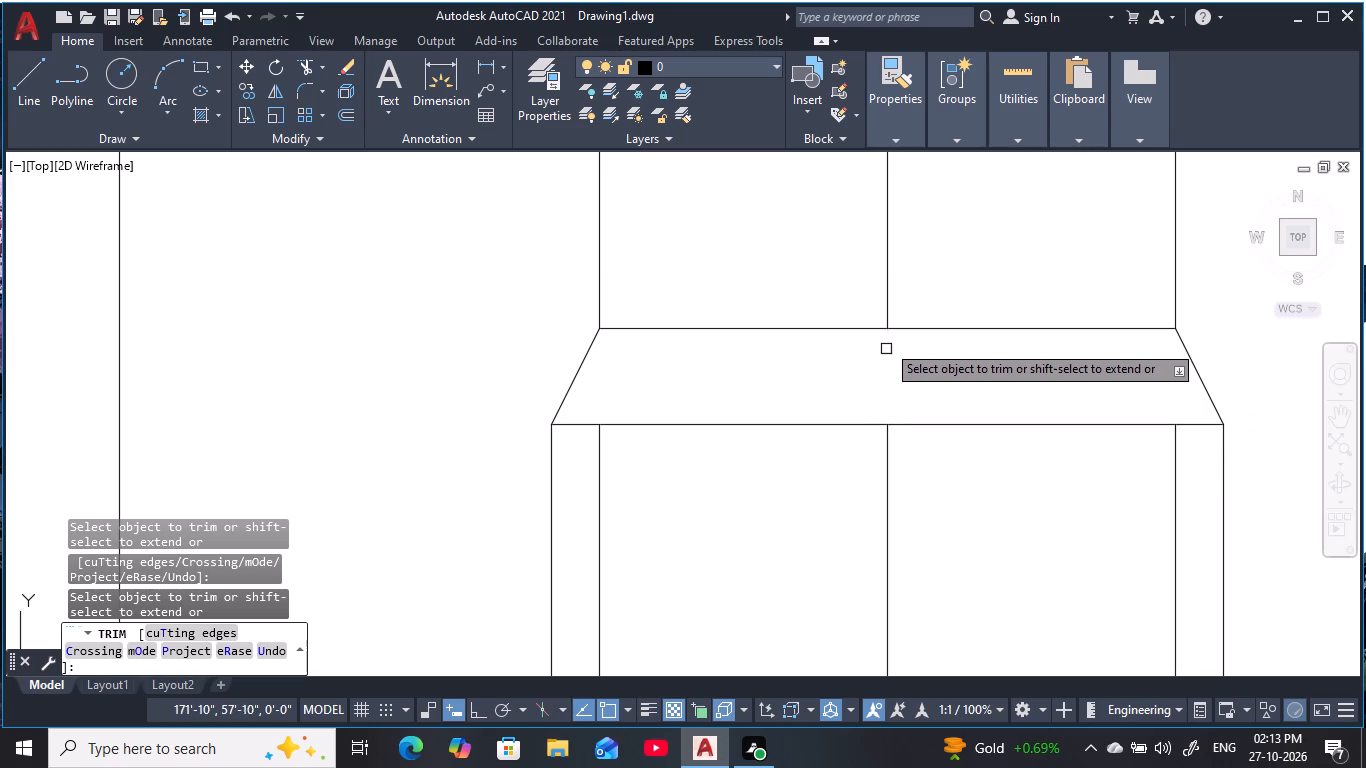
pyautogui.moveTo(907, 274); pyautogui.dragTo(850, 278)
pyautogui.scroll(-2, 916, 258)
pyautogui.moveTo(916, 258); pyautogui.dragTo(861, 290, button='middle')
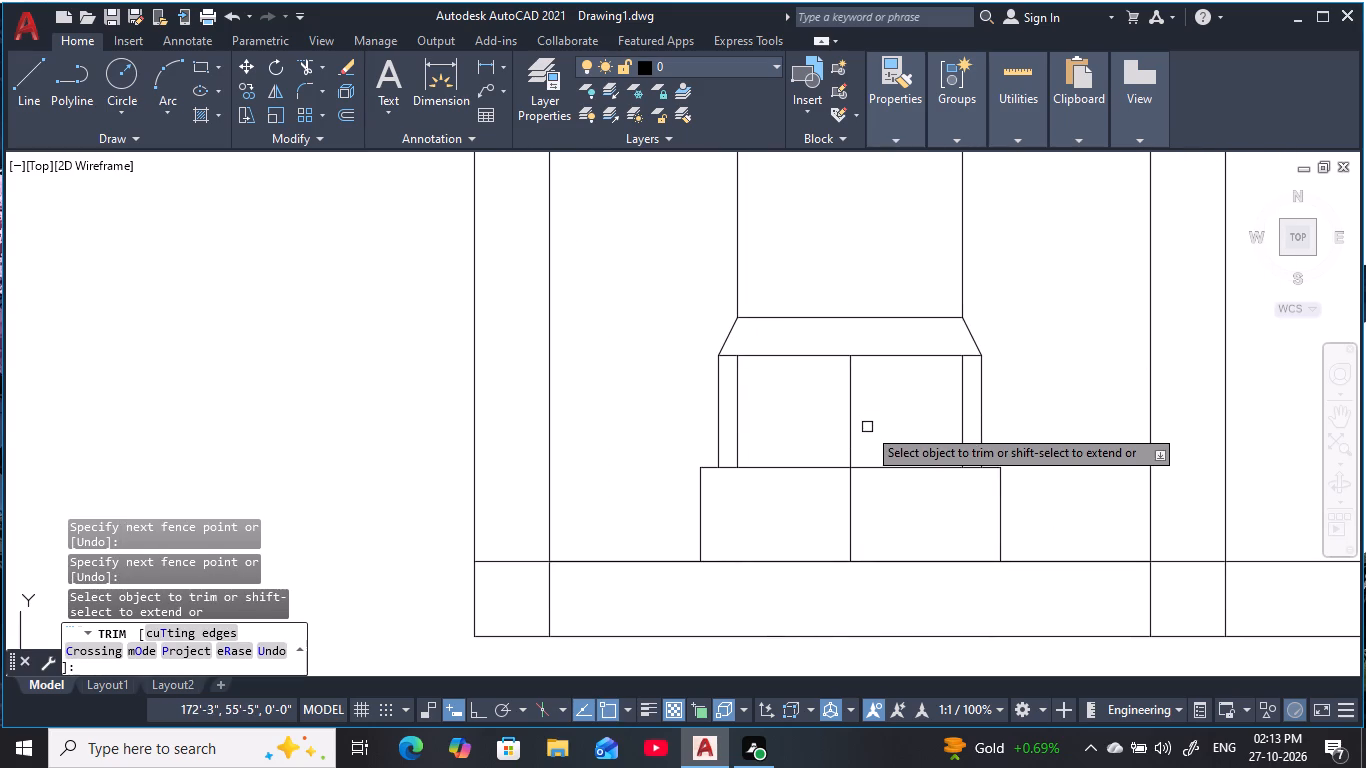
pyautogui.moveTo(867, 427); pyautogui.dragTo(822, 428)
pyautogui.write('e')
pyautogui.press('space')
pyautogui.press('Escape')
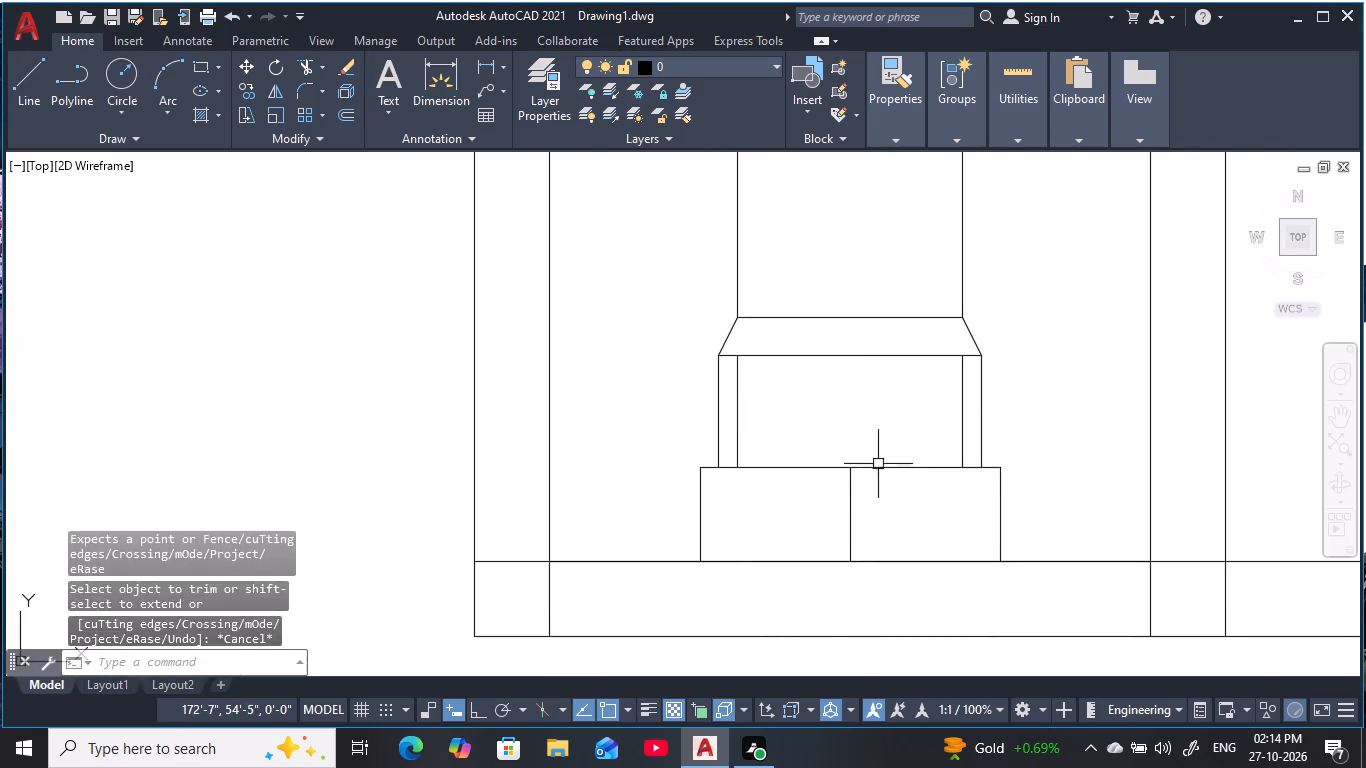
pyautogui.click(880, 507)
pyautogui.click(811, 504)
pyautogui.write('e')
pyautogui.press('space')
pyautogui.press('Escape')
pyautogui.press('Escape')
pyautogui.press('Escape')
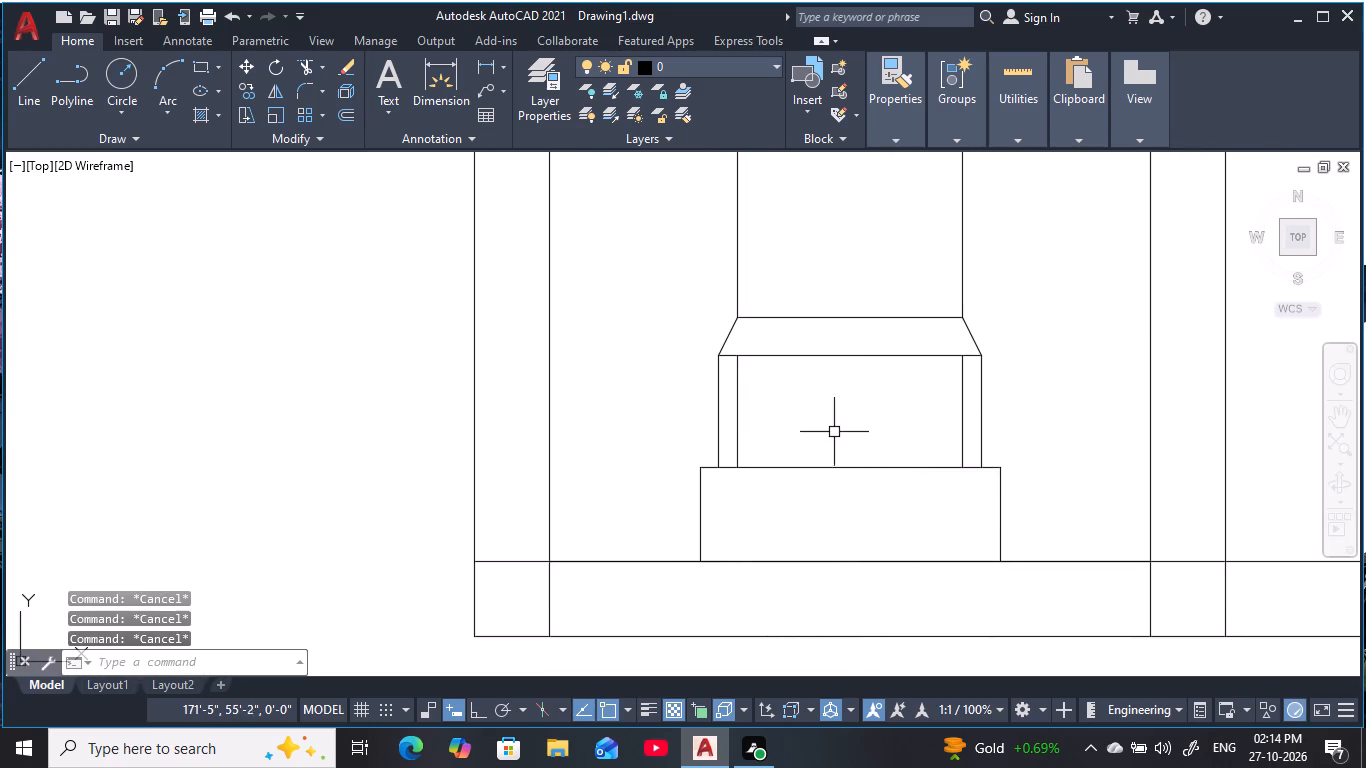
# Offset the outer lines of both posts below the hood 2" inward.
pyautogui.scroll(-1, 835, 431)
pyautogui.moveTo(810, 454); pyautogui.dragTo(785, 472, button='middle')
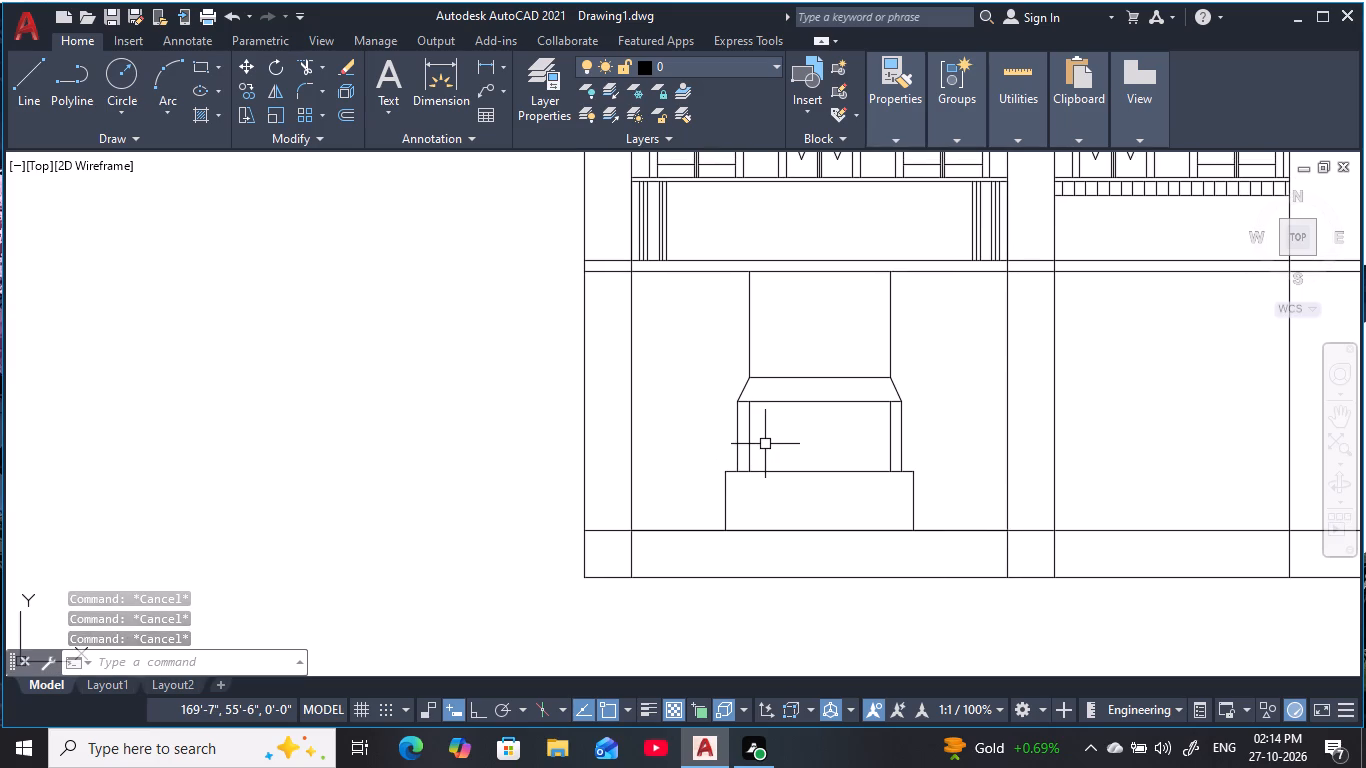
pyautogui.scroll(2, 765, 444)
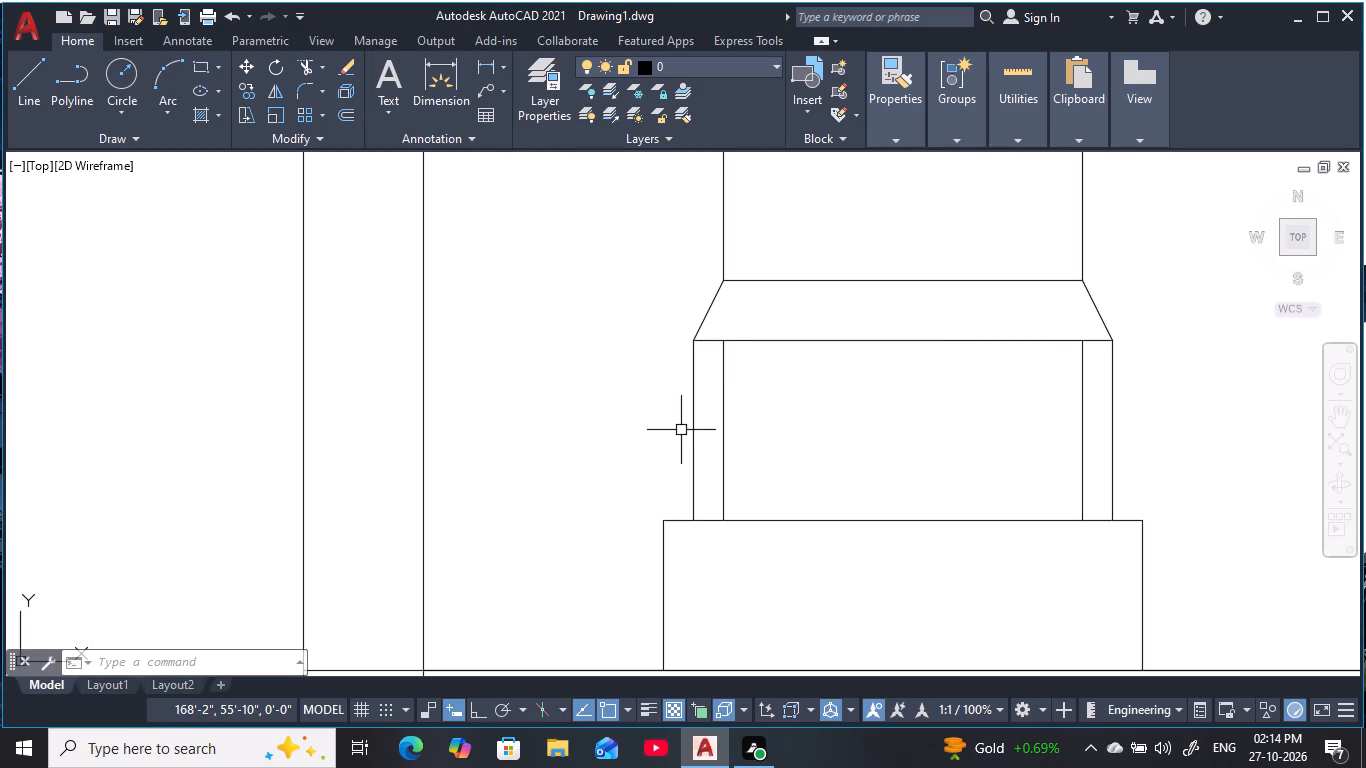
pyautogui.write('o')
pyautogui.press('space')
pyautogui.write('2')
pyautogui.press('space')
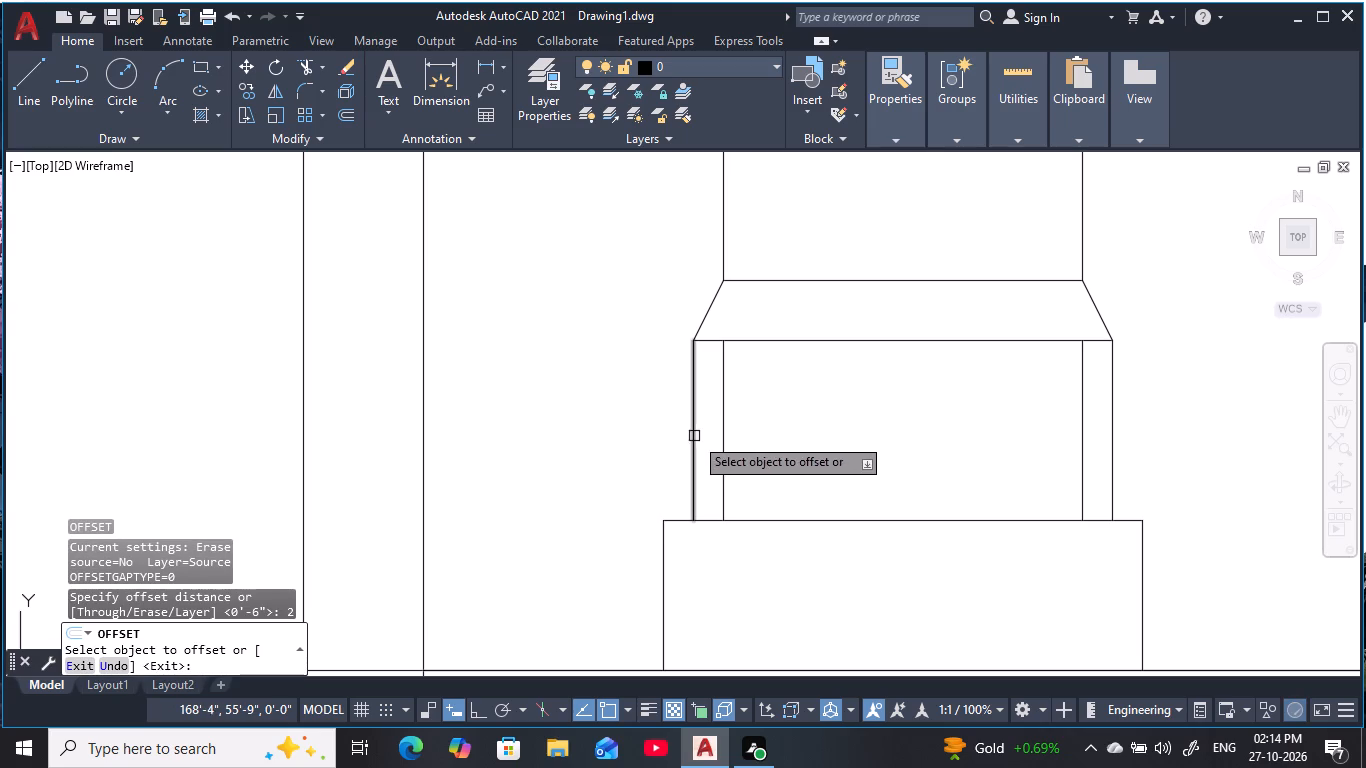
pyautogui.click(693, 438)
pyautogui.click(764, 428)
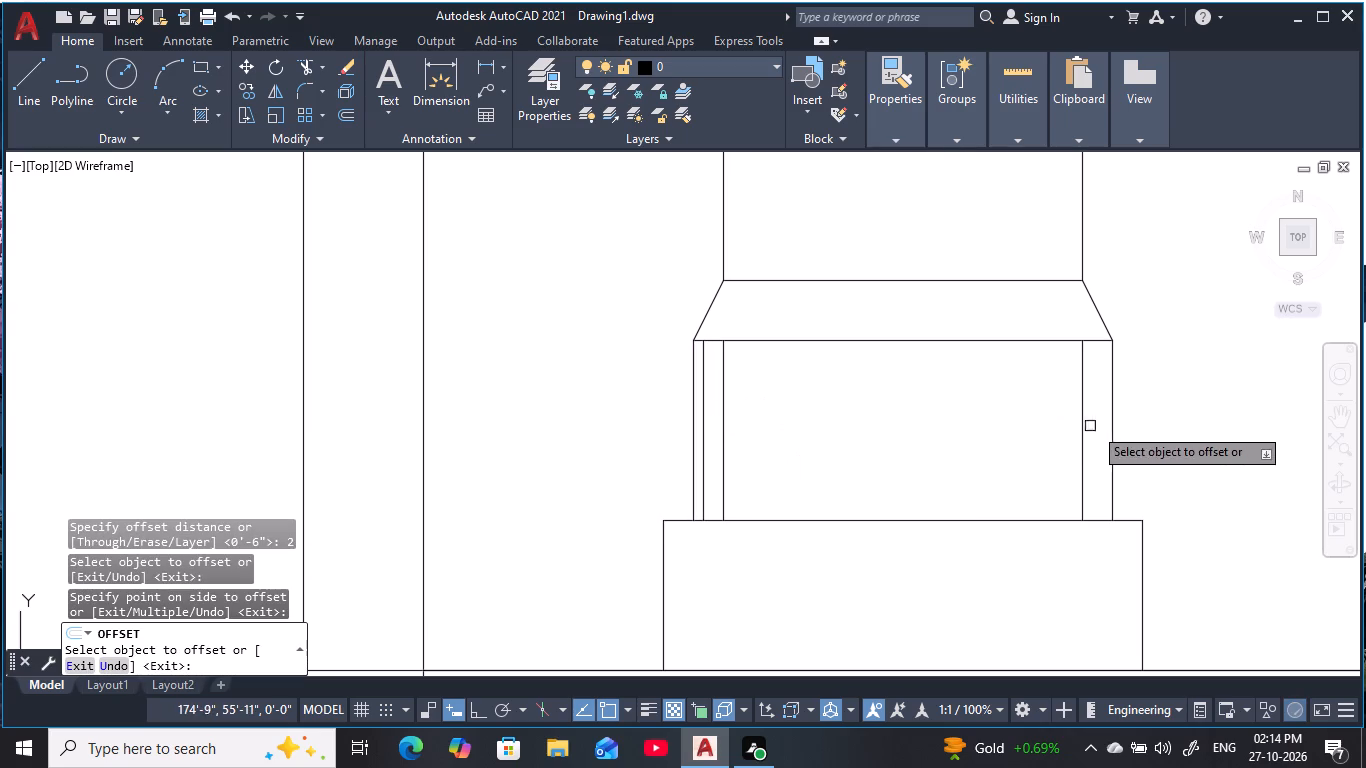
pyautogui.click(1113, 426)
pyautogui.click(1091, 441)
pyautogui.press('Escape')
pyautogui.press('Escape')
pyautogui.press('Escape')
pyautogui.press('Escape')
pyautogui.press('Escape')
# Erase the original outermost line of each post, leaving the hood overhanging the narrower posts.
pyautogui.click(694, 453)
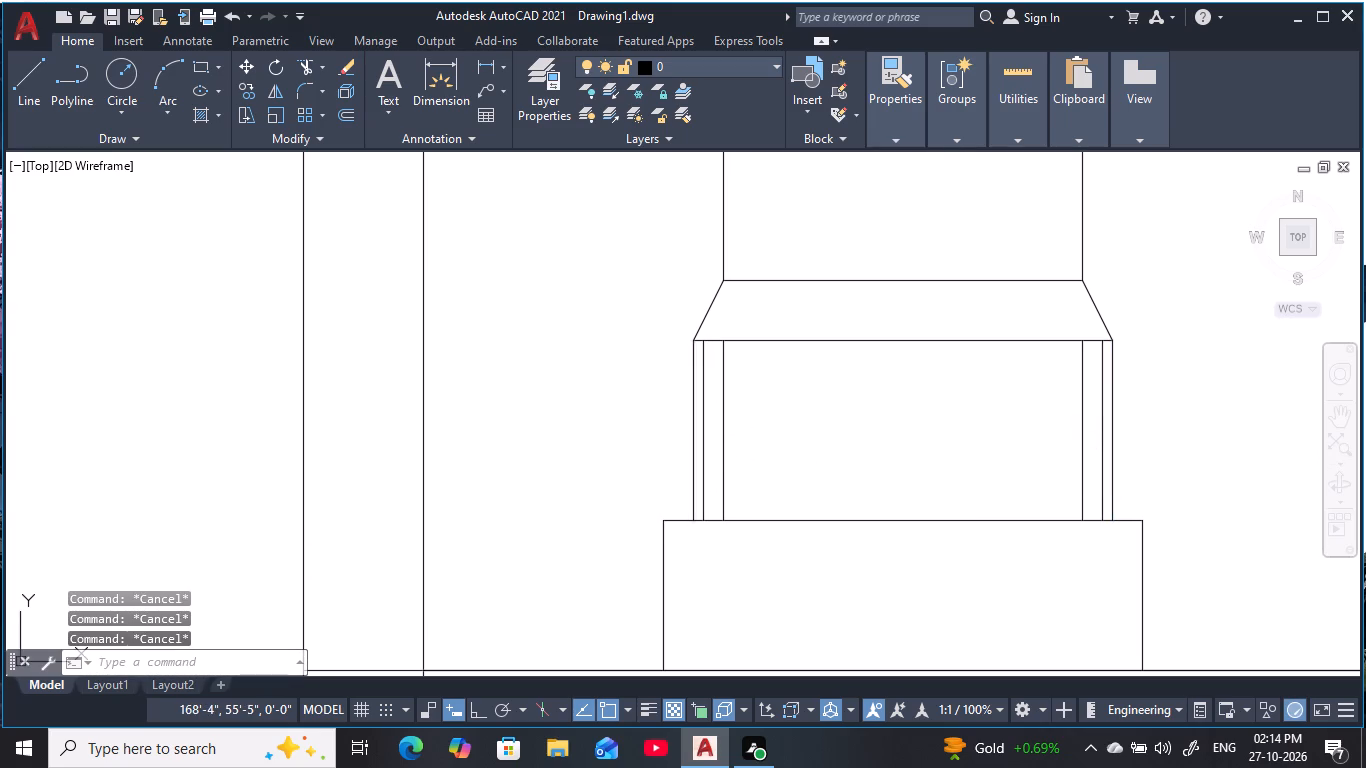
pyautogui.write('e')
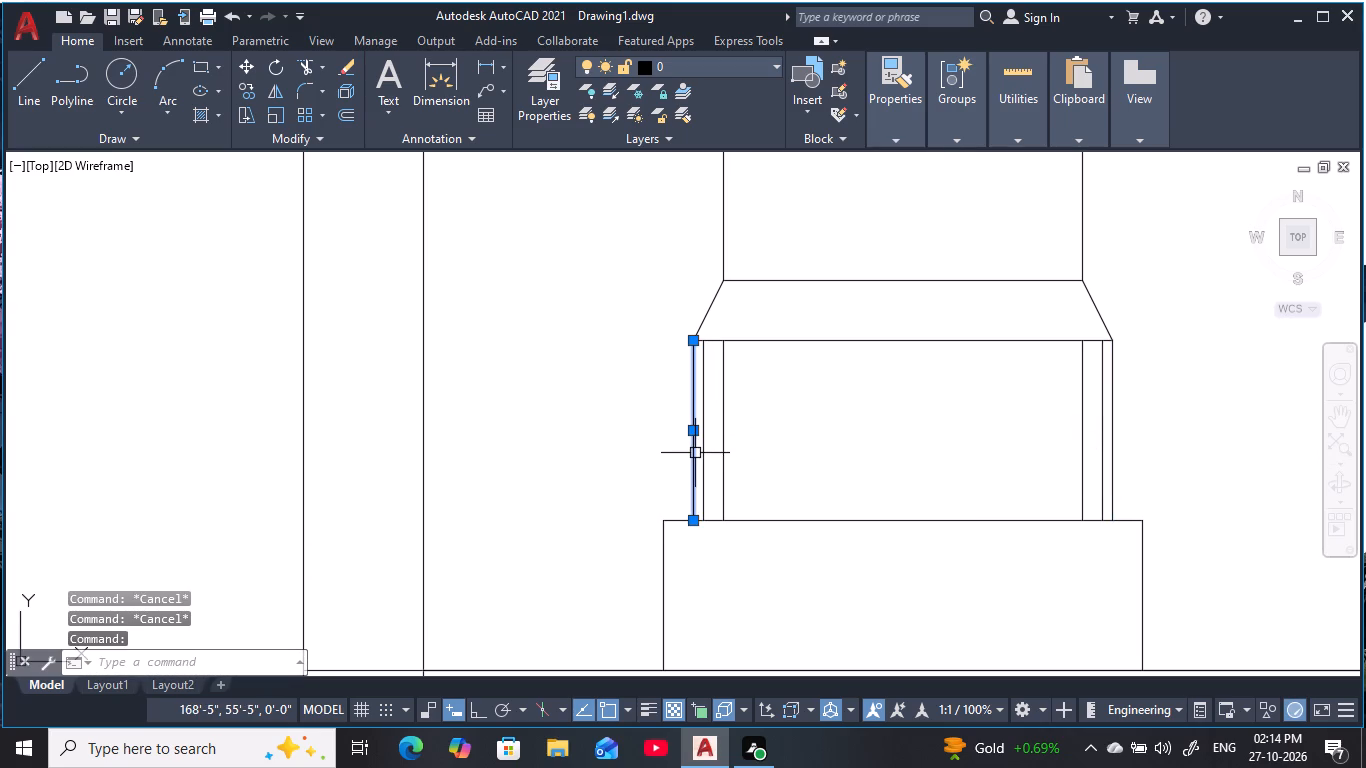
pyautogui.press('space')
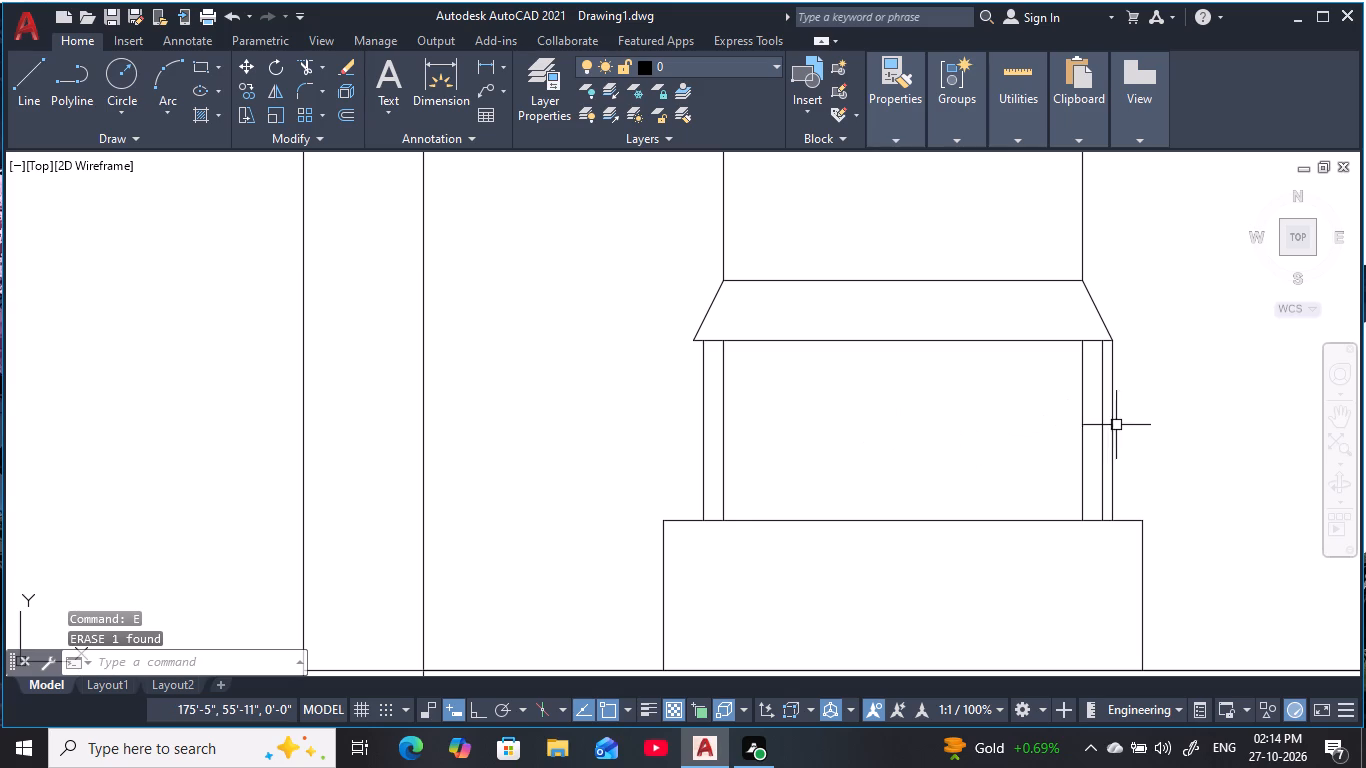
pyautogui.click(1111, 427)
pyautogui.write('e')
pyautogui.press('space')
pyautogui.press('Escape')
pyautogui.press('Escape')
pyautogui.press('Escape')
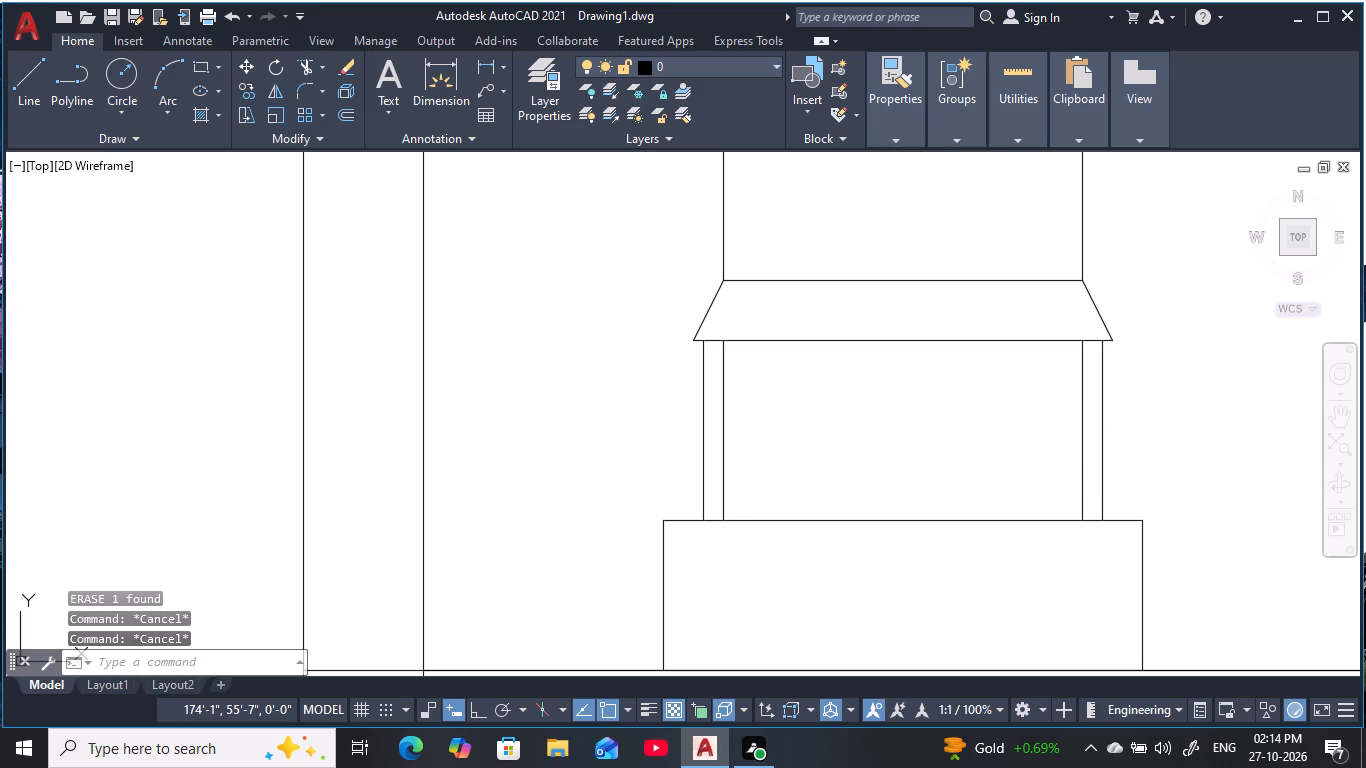
# Offset the hood's bottom edge 2" downward.
pyautogui.write('o 2')
pyautogui.press('space')
pyautogui.click(938, 342)
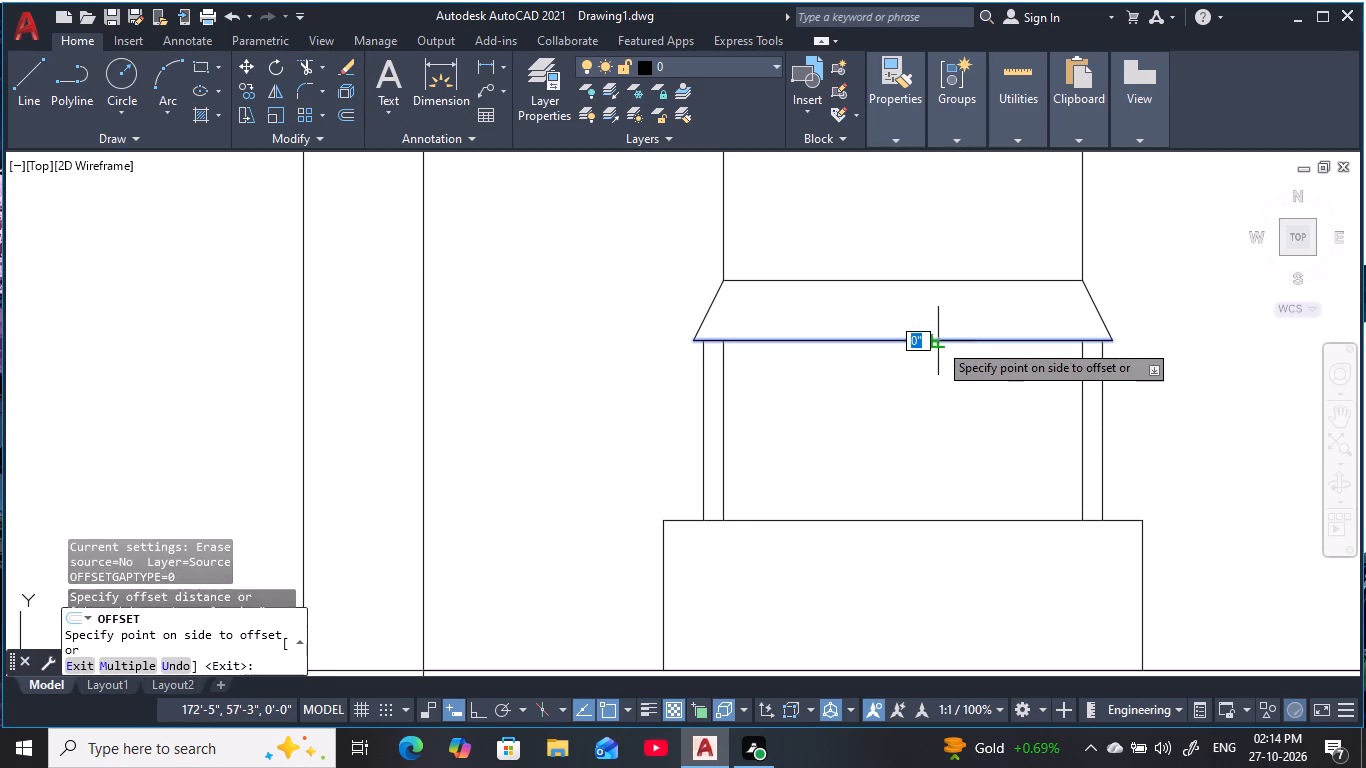
pyautogui.click(948, 445)
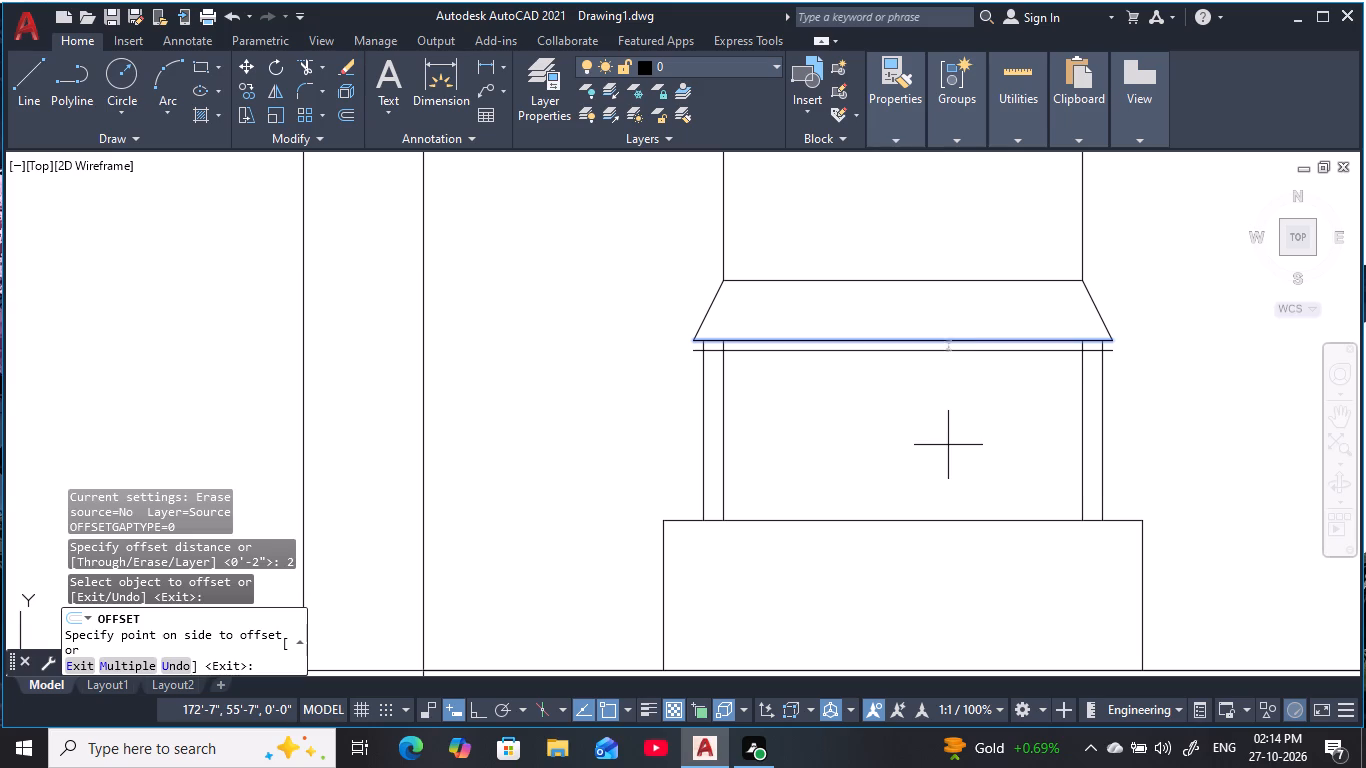
pyautogui.press('Escape')
pyautogui.press('Escape')
pyautogui.press('Escape')
# Close both ends of the 2" strip under the hood with short vertical lines.
pyautogui.write('l')
pyautogui.press('space')
pyautogui.scroll(2, 693, 339)
pyautogui.click(692, 342)
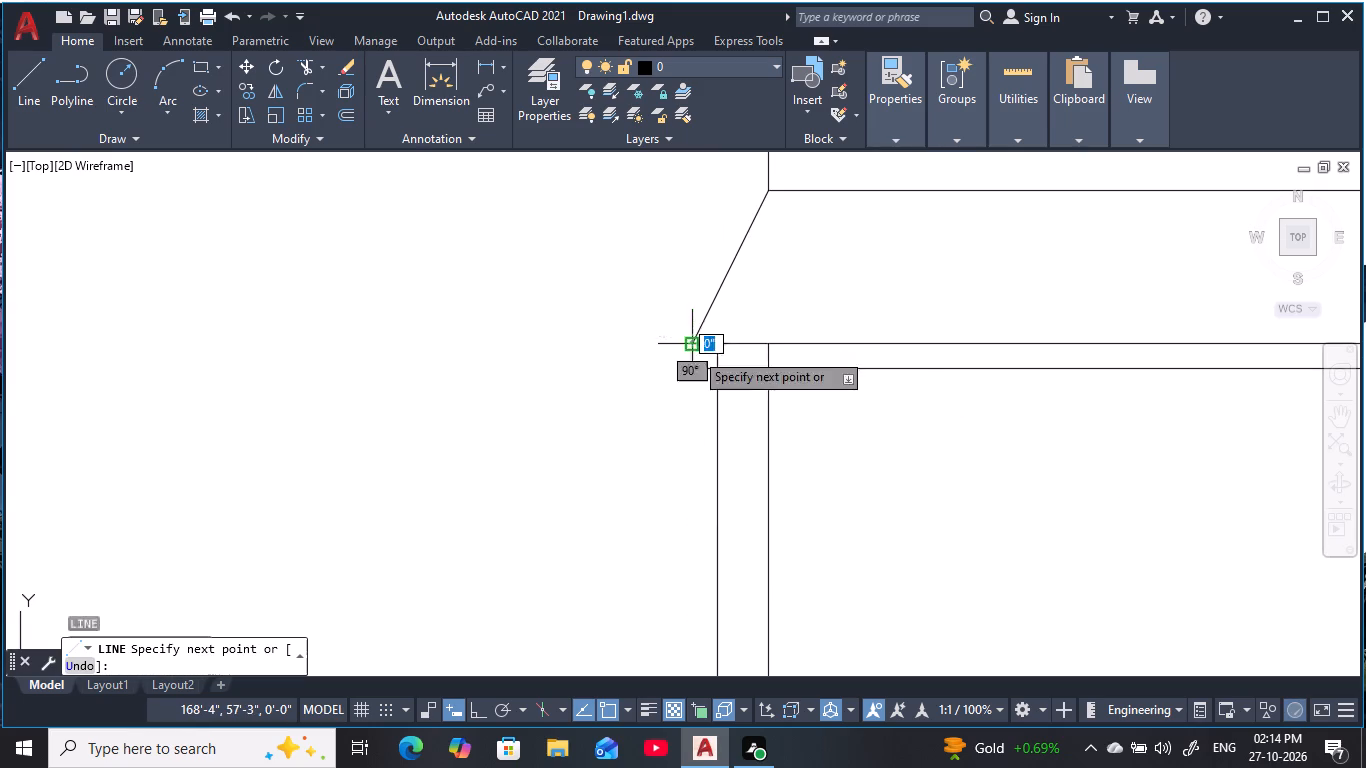
pyautogui.click(693, 369)
pyautogui.press('Escape')
pyautogui.press('Escape')
pyautogui.moveTo(1053, 469); pyautogui.dragTo(493, 435, button='middle')
pyautogui.scroll(-2, 493, 435)
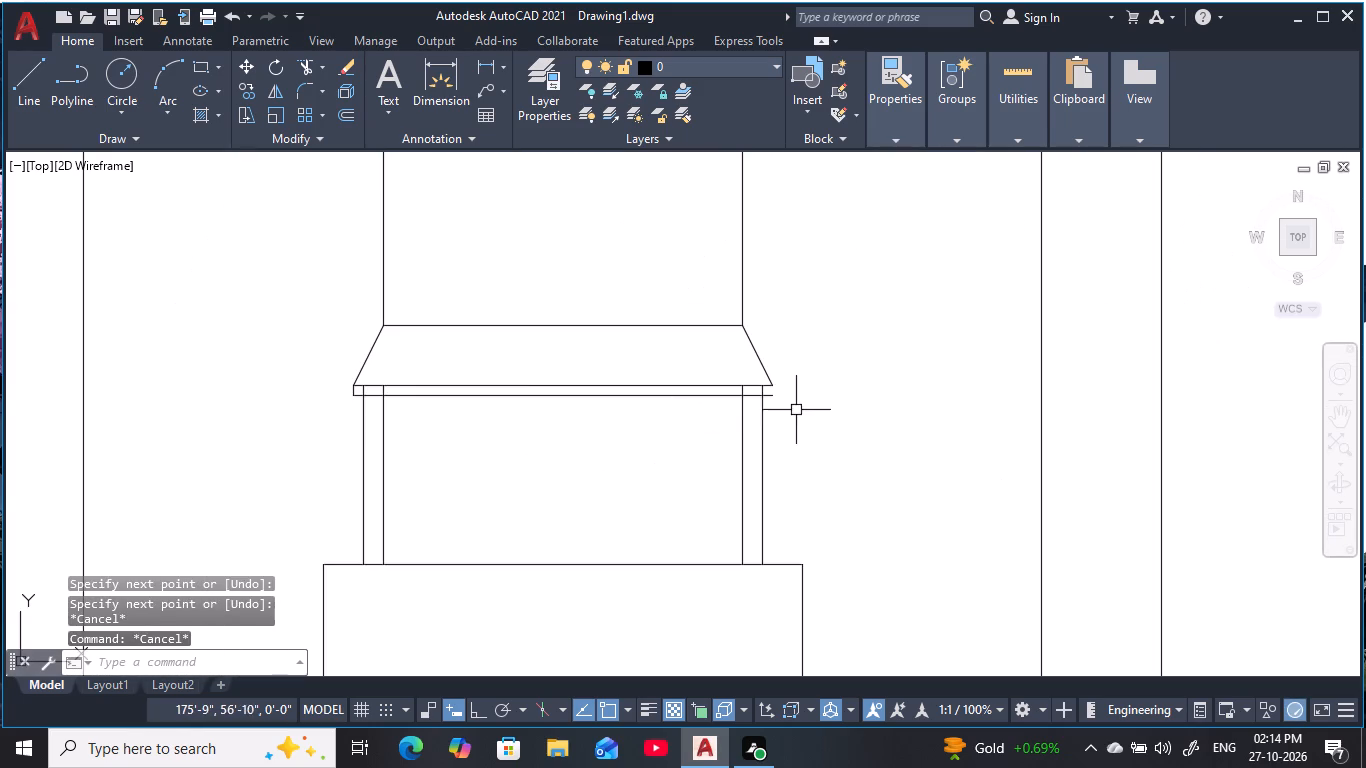
pyautogui.scroll(2, 777, 393)
pyautogui.press('space')
pyautogui.click(766, 378)
pyautogui.click(768, 404)
pyautogui.press('Escape')
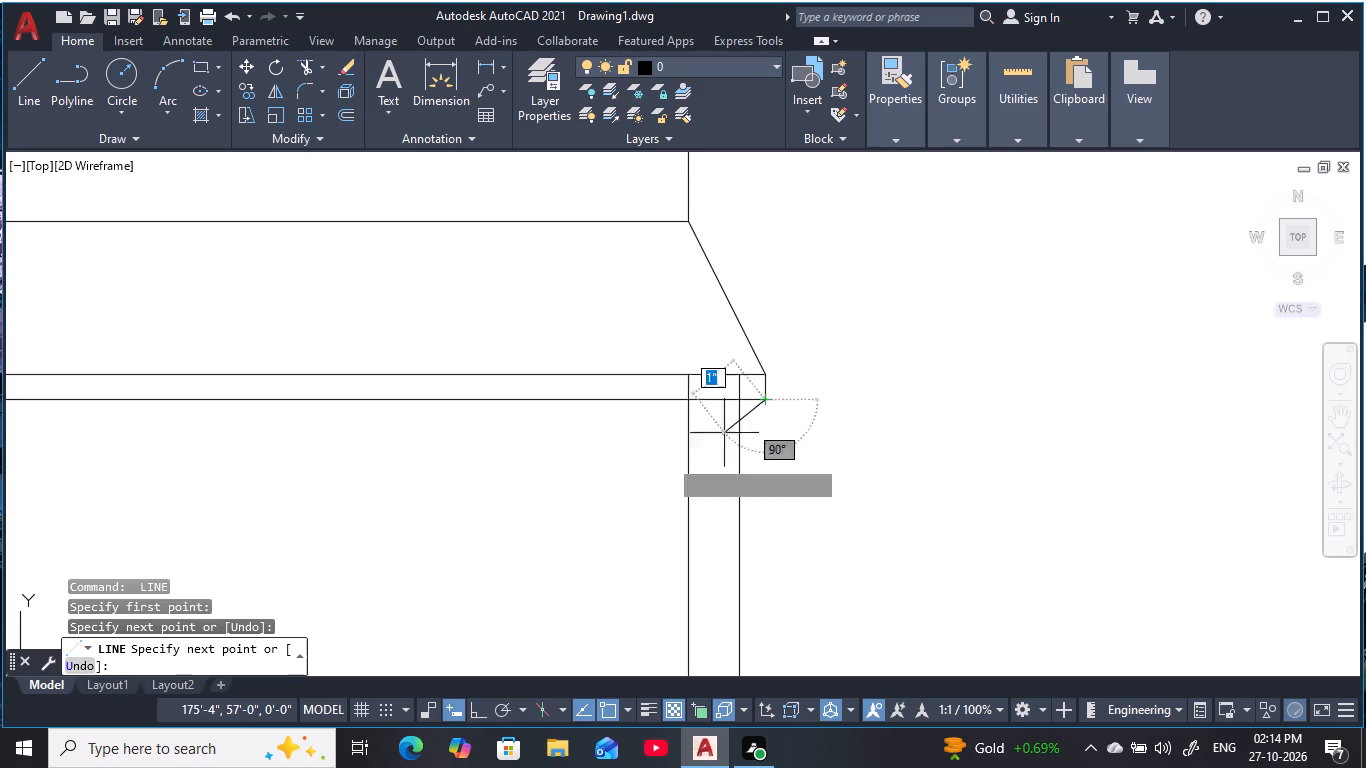
pyautogui.scroll(-1, 525, 493)
pyautogui.moveTo(546, 493); pyautogui.dragTo(965, 489, button='middle')
pyautogui.press('Escape')
pyautogui.press('Escape')
pyautogui.press('Escape')
pyautogui.press('Escape')
pyautogui.press('Escape')
pyautogui.press('Escape')
pyautogui.press('Escape')
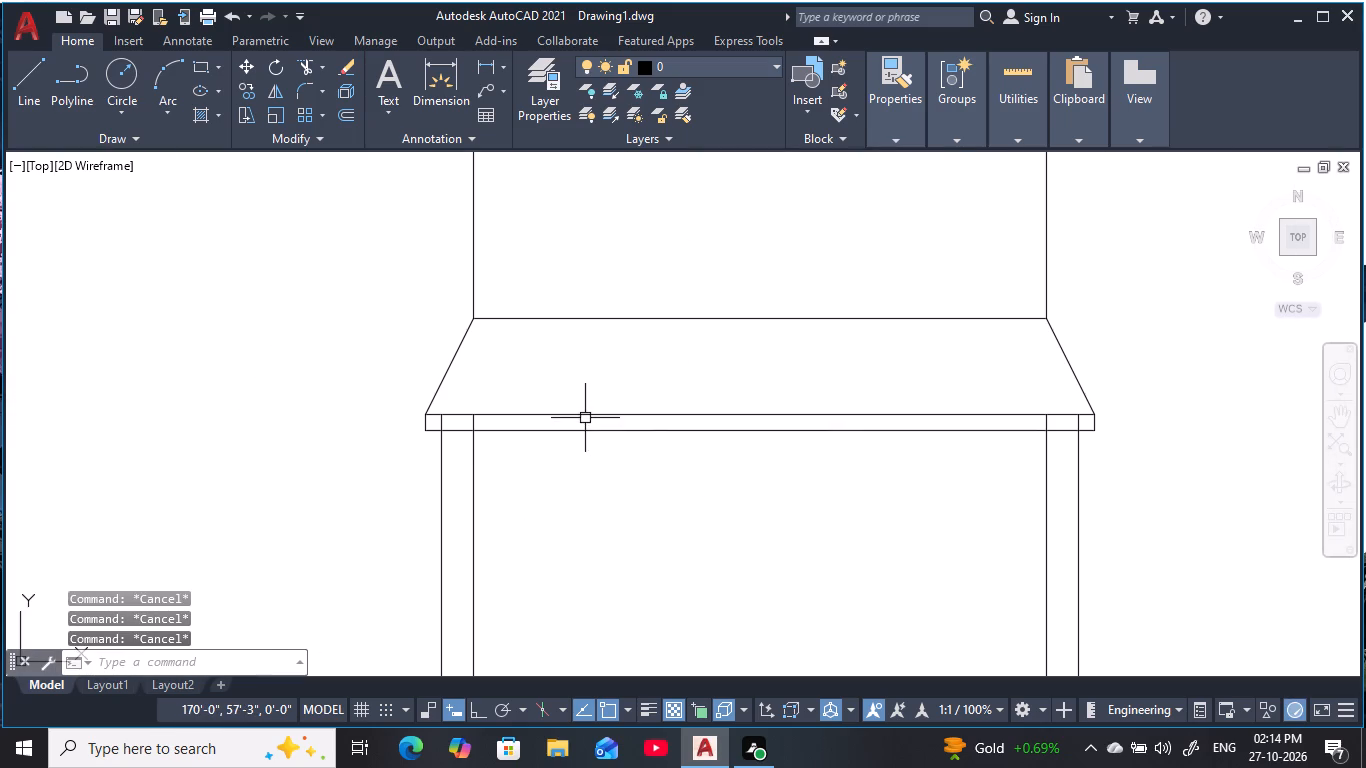
pyautogui.press('Escape')
# Trim the post lines crossing the thin strip under the hood on both sides.
pyautogui.scroll(2, 585, 417)
pyautogui.press('Escape')
pyautogui.press('Escape')
pyautogui.moveTo(585, 417); pyautogui.dragTo(903, 419, button='middle')
pyautogui.press('Escape')
pyautogui.write('tr')
pyautogui.press('space')
pyautogui.moveTo(651, 439); pyautogui.dragTo(514, 439)
pyautogui.scroll(-4, 869, 473)
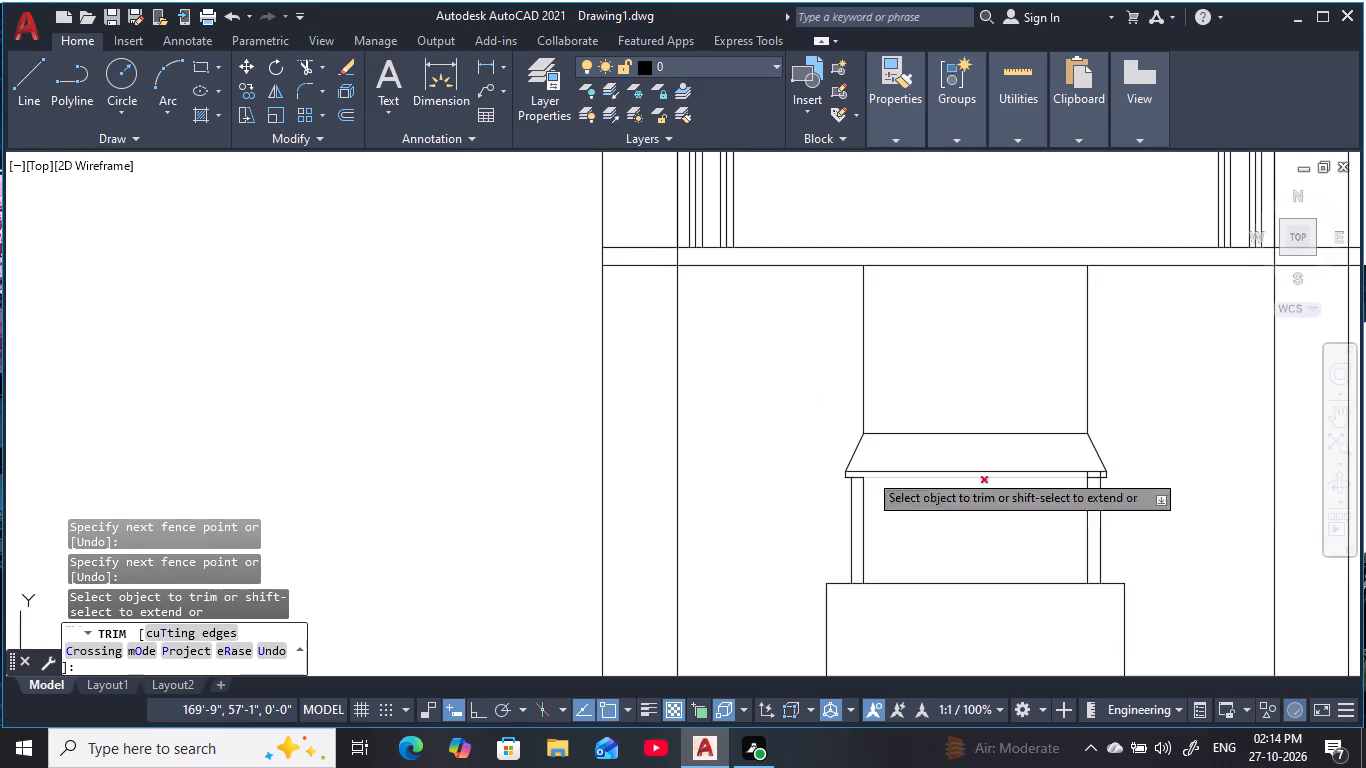
pyautogui.moveTo(920, 488); pyautogui.dragTo(547, 451, button='middle')
pyautogui.scroll(5, 715, 451)
pyautogui.moveTo(824, 354); pyautogui.dragTo(617, 360)
pyautogui.scroll(-6, 446, 467)
pyautogui.moveTo(445, 470); pyautogui.dragTo(803, 430, button='middle')
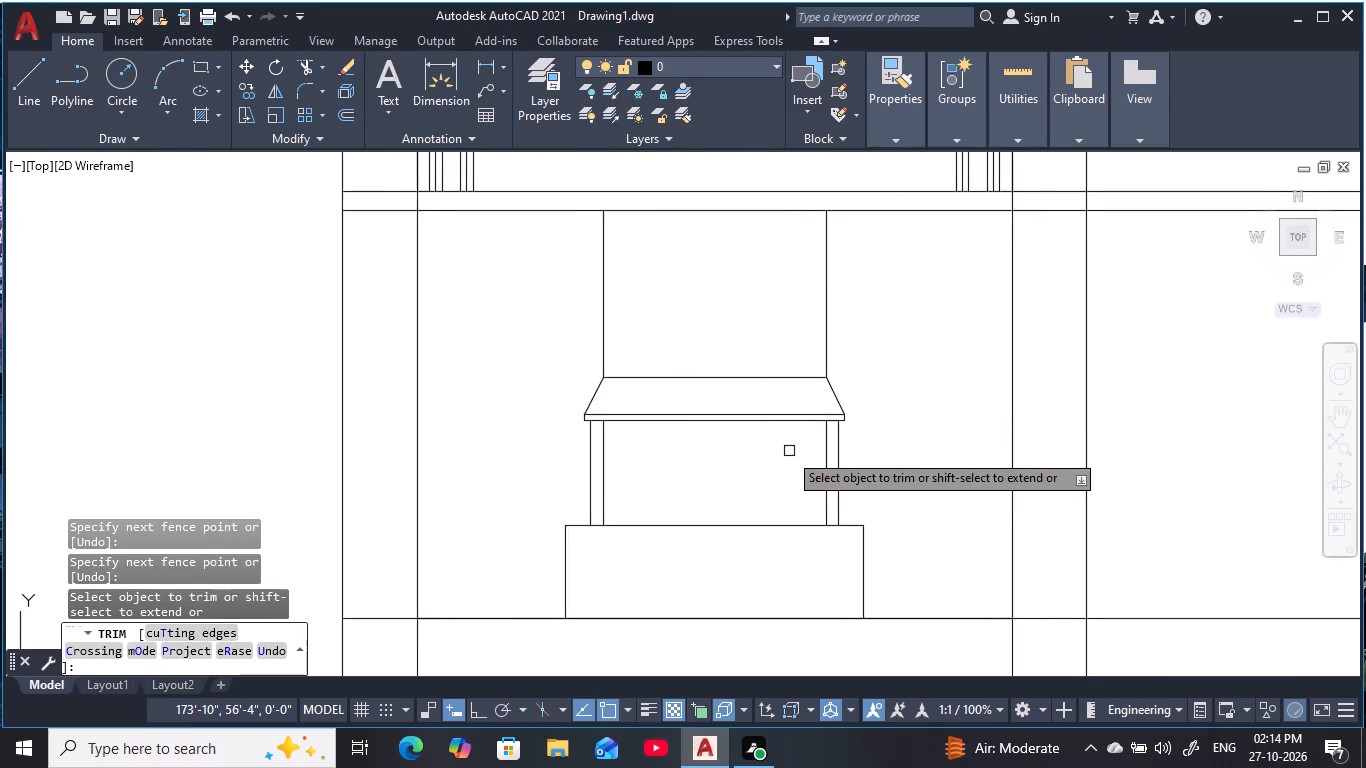
pyautogui.scroll(-1, 788, 454)
pyautogui.moveTo(785, 454); pyautogui.dragTo(721, 454, button='middle')
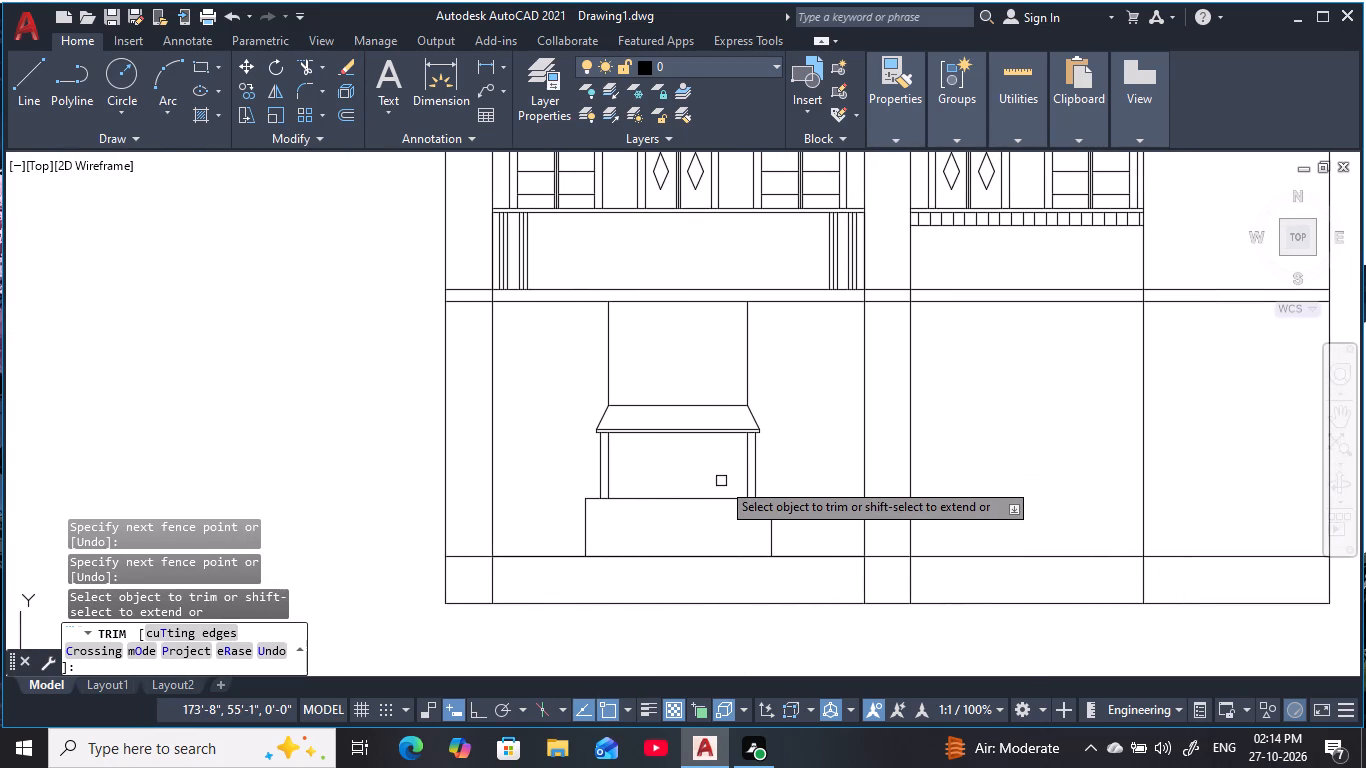
pyautogui.press('Escape')
pyautogui.press('Escape')
pyautogui.press('Escape')
pyautogui.press('Escape')
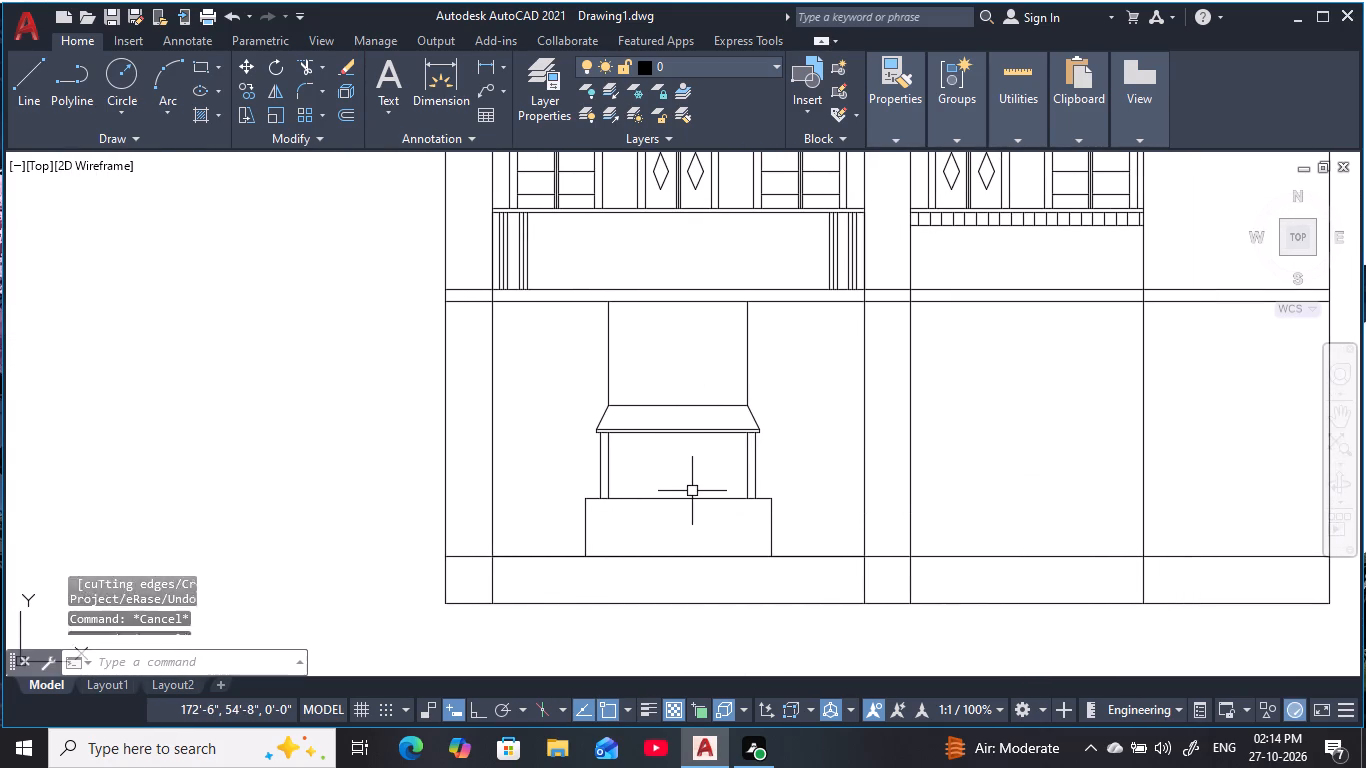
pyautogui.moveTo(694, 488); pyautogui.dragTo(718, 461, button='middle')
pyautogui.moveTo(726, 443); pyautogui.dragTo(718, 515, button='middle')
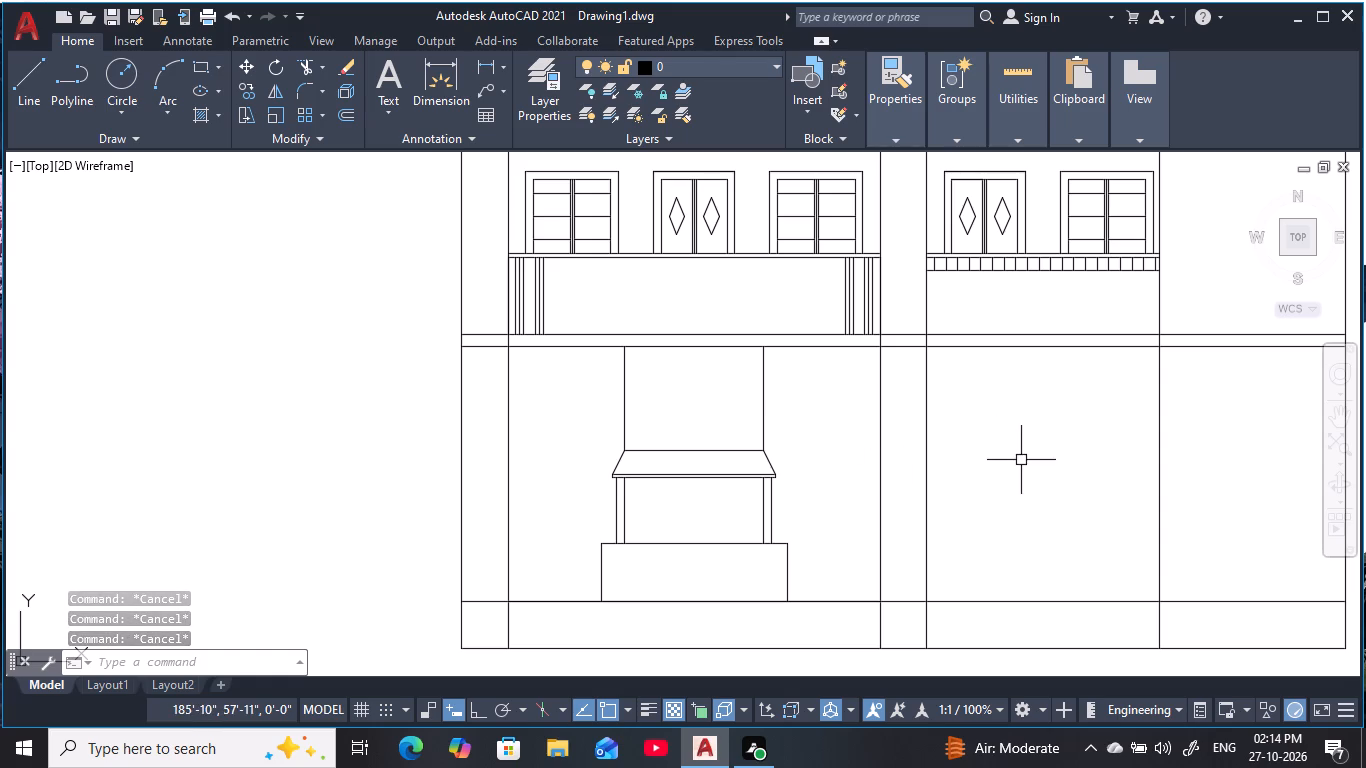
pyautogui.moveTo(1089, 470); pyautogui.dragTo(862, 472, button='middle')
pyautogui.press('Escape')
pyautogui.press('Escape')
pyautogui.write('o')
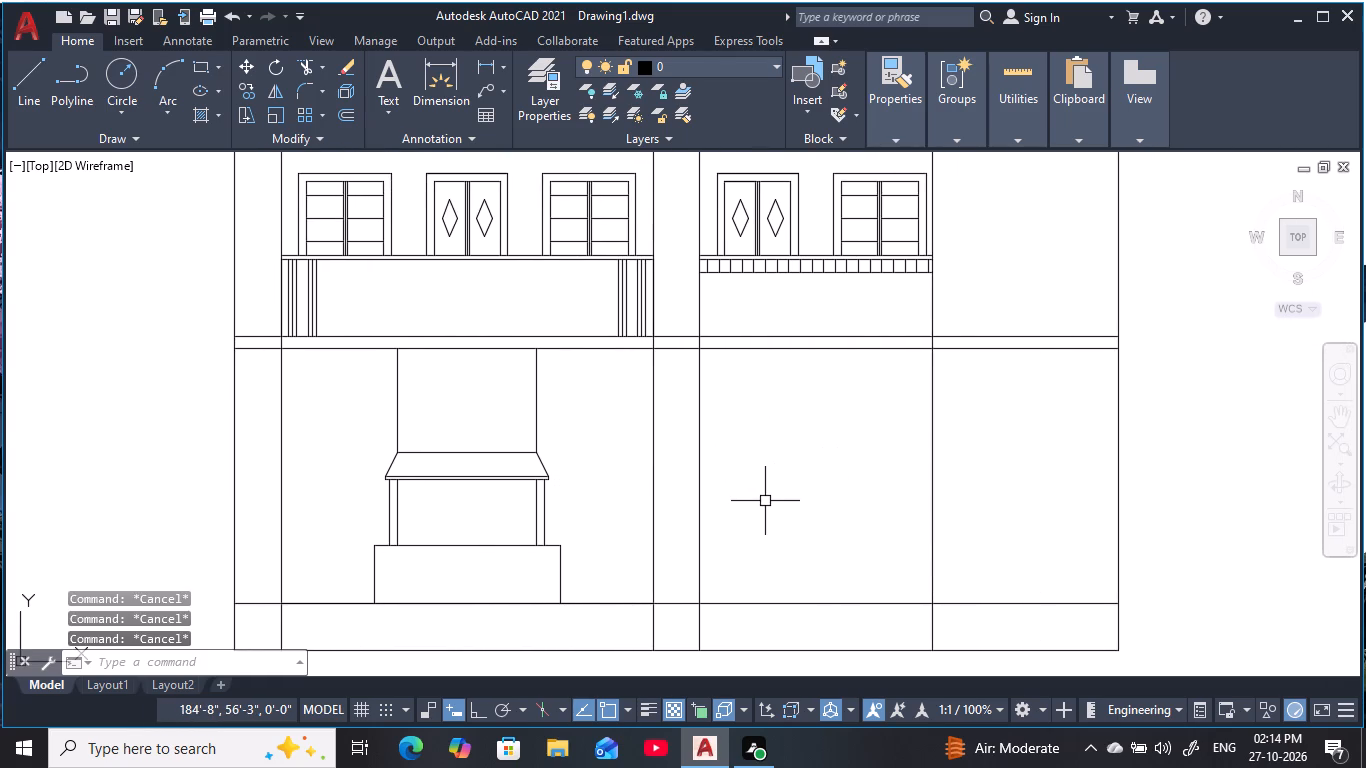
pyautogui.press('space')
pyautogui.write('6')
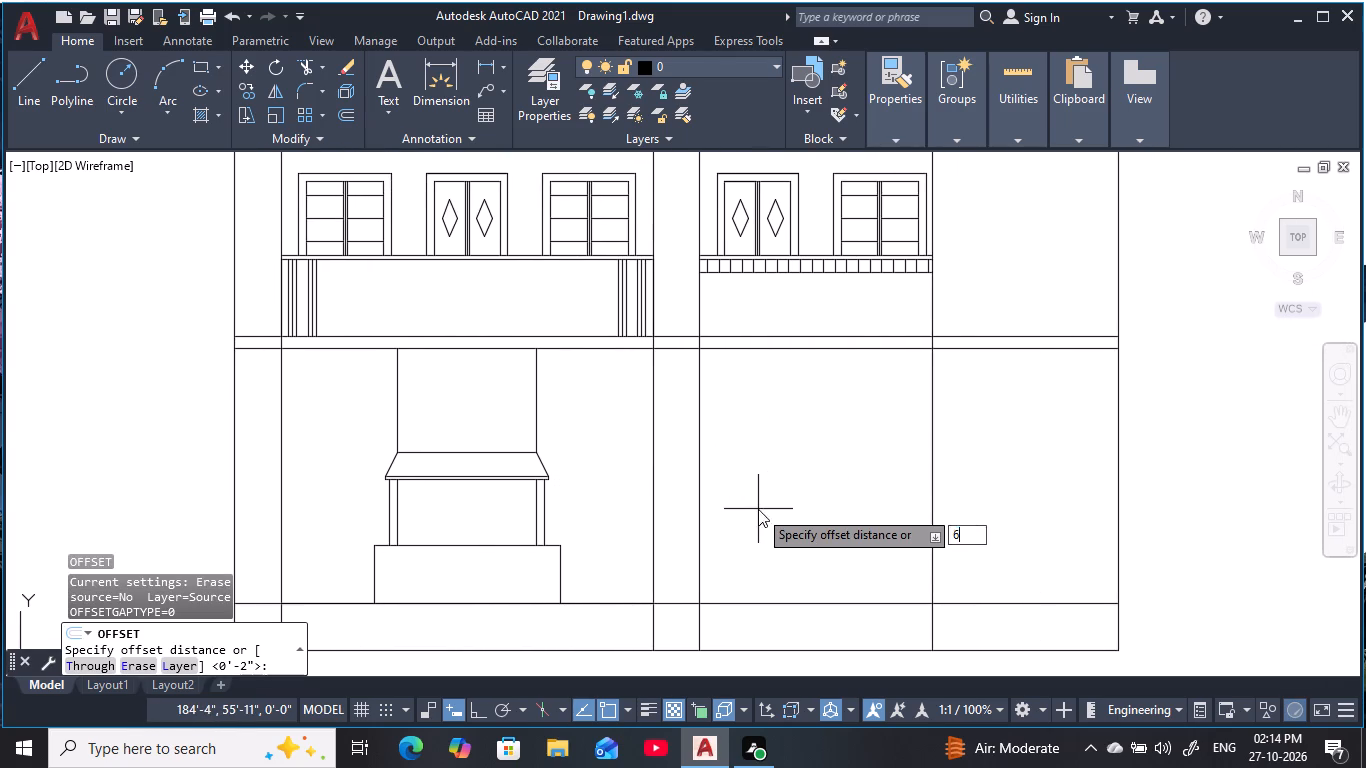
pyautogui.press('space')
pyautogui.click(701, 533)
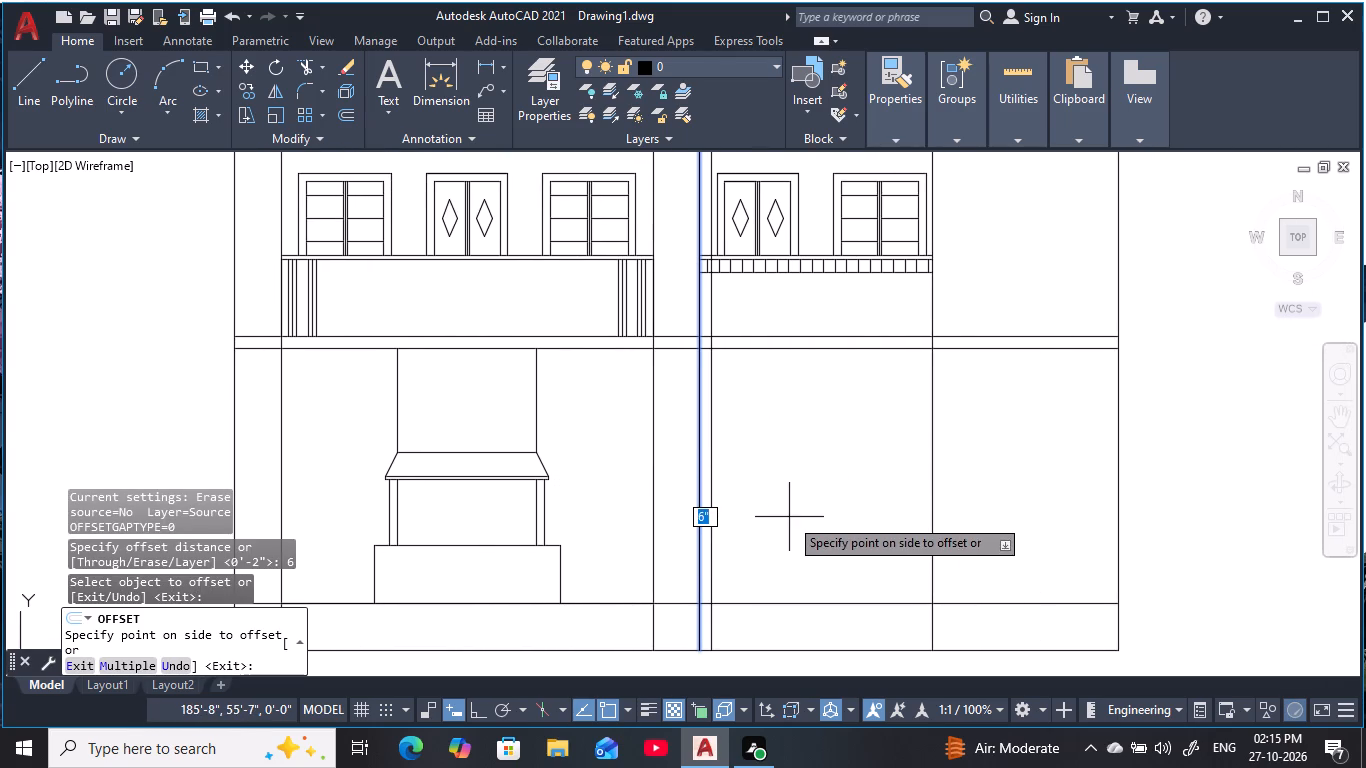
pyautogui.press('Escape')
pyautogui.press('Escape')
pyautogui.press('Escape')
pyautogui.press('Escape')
# Offset the left boundary line of the middle bay 9" into the bay.
pyautogui.write('o 9')
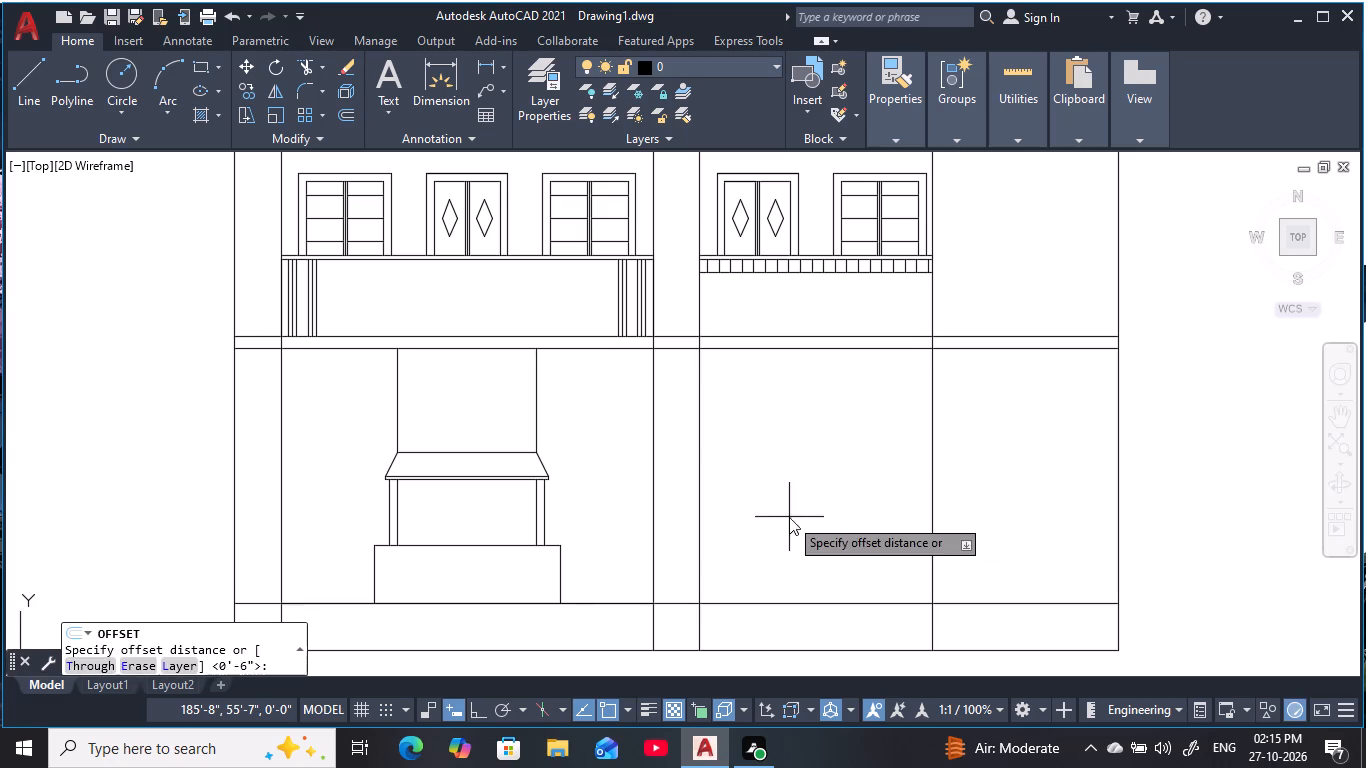
pyautogui.press('space')
pyautogui.click(699, 482)
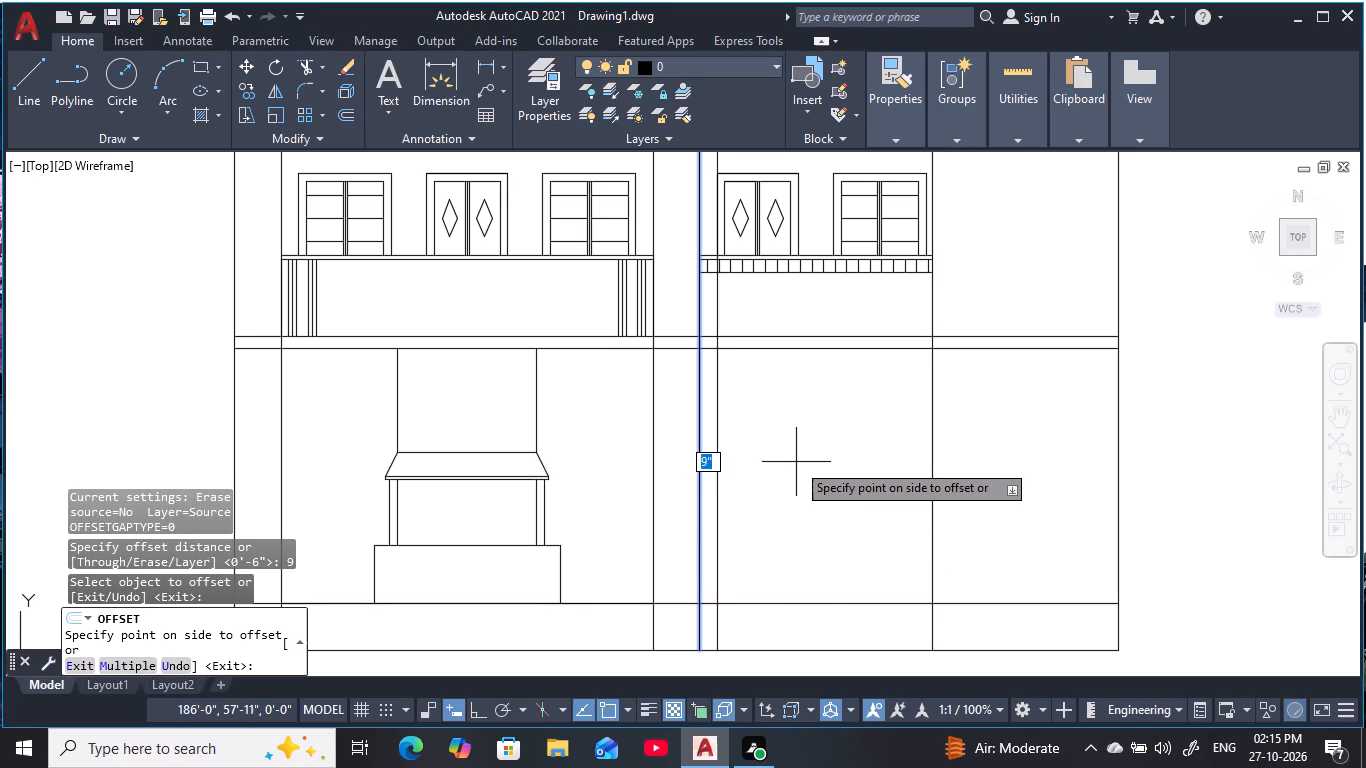
pyautogui.click(796, 462)
pyautogui.moveTo(789, 420); pyautogui.dragTo(849, 533, button='middle')
pyautogui.press('Escape')
pyautogui.press('Escape')
pyautogui.press('Escape')
pyautogui.press('Escape')
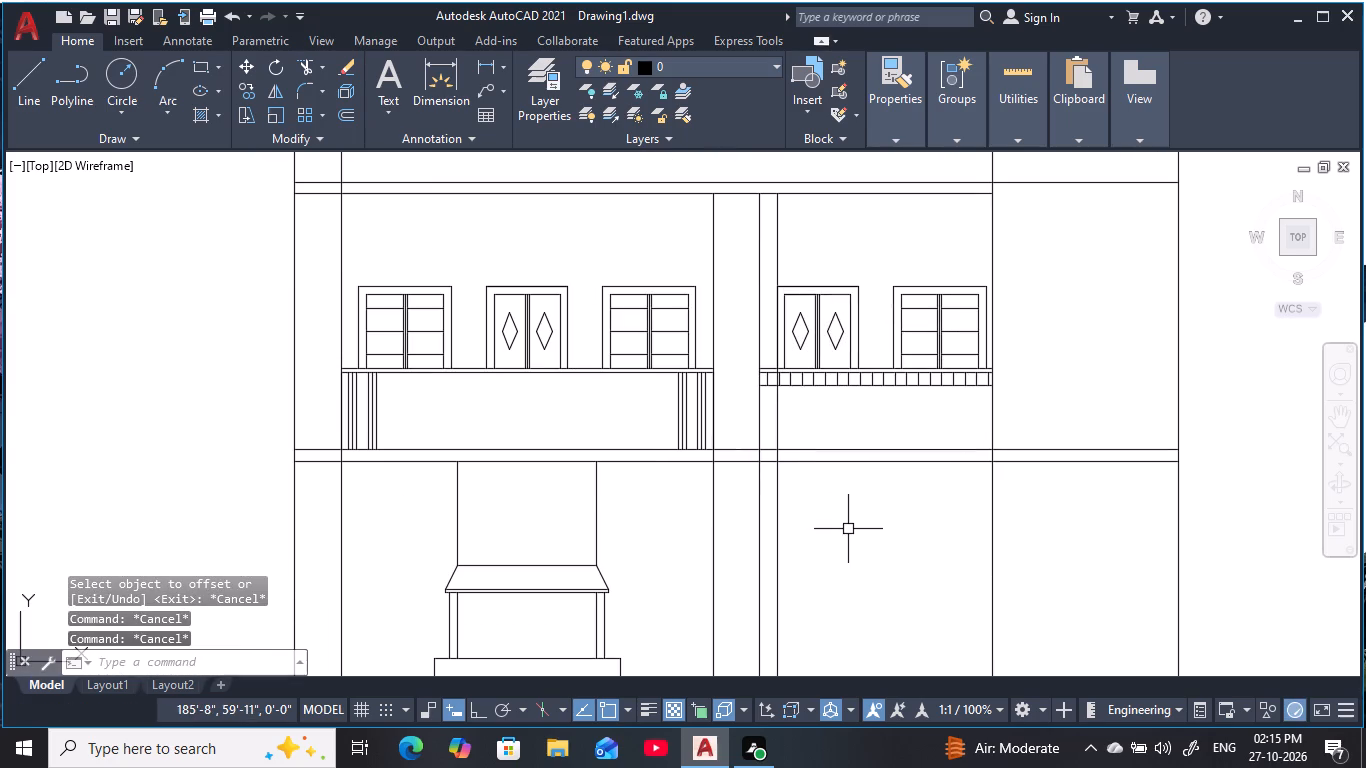
# Trim the new vertical line across the floor band and erase its upper piece, keeping only the ground-floor part.
pyautogui.write('tr')
pyautogui.press('space')
pyautogui.scroll(2, 774, 450)
pyautogui.click(786, 467)
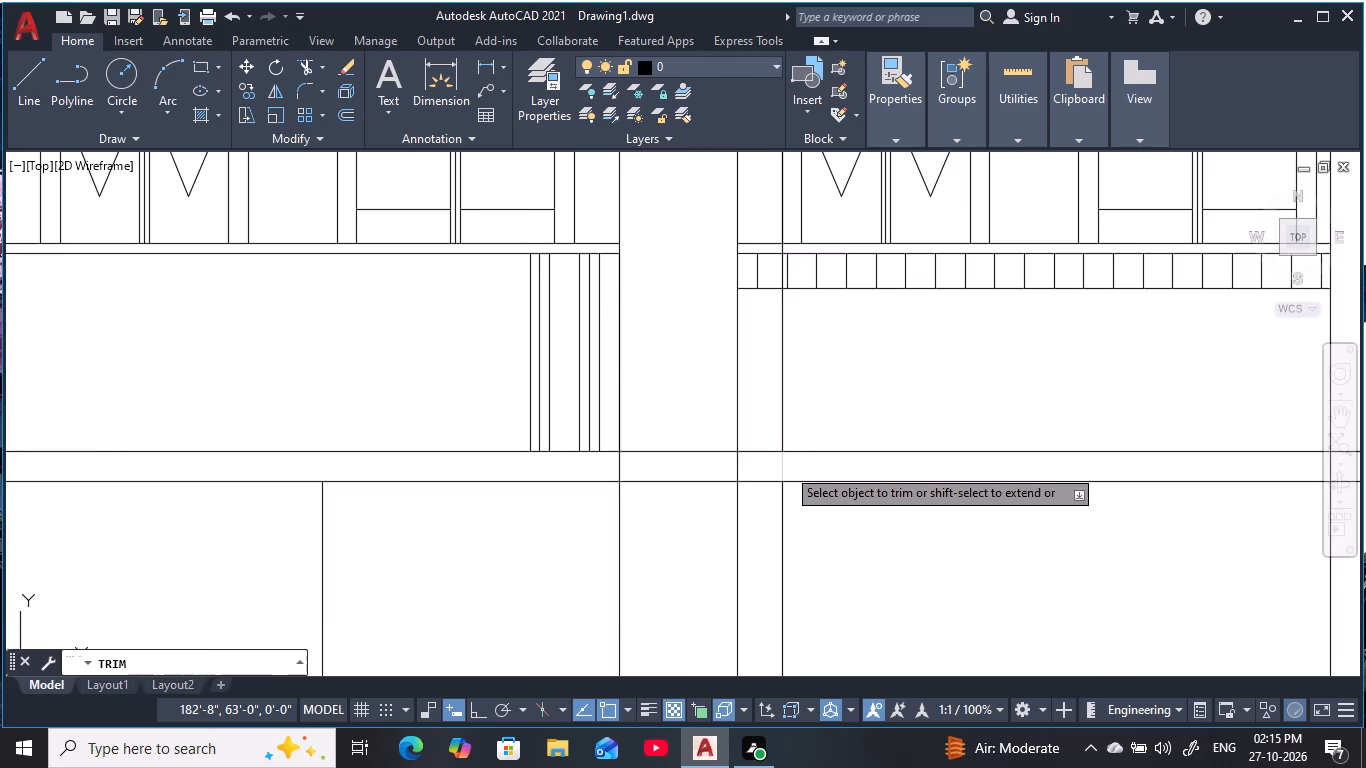
pyautogui.press('Escape')
pyautogui.press('Escape')
pyautogui.click(835, 404)
pyautogui.click(766, 377)
pyautogui.write('e')
pyautogui.press('space')
pyautogui.press('Escape')
pyautogui.scroll(-1, 859, 426)
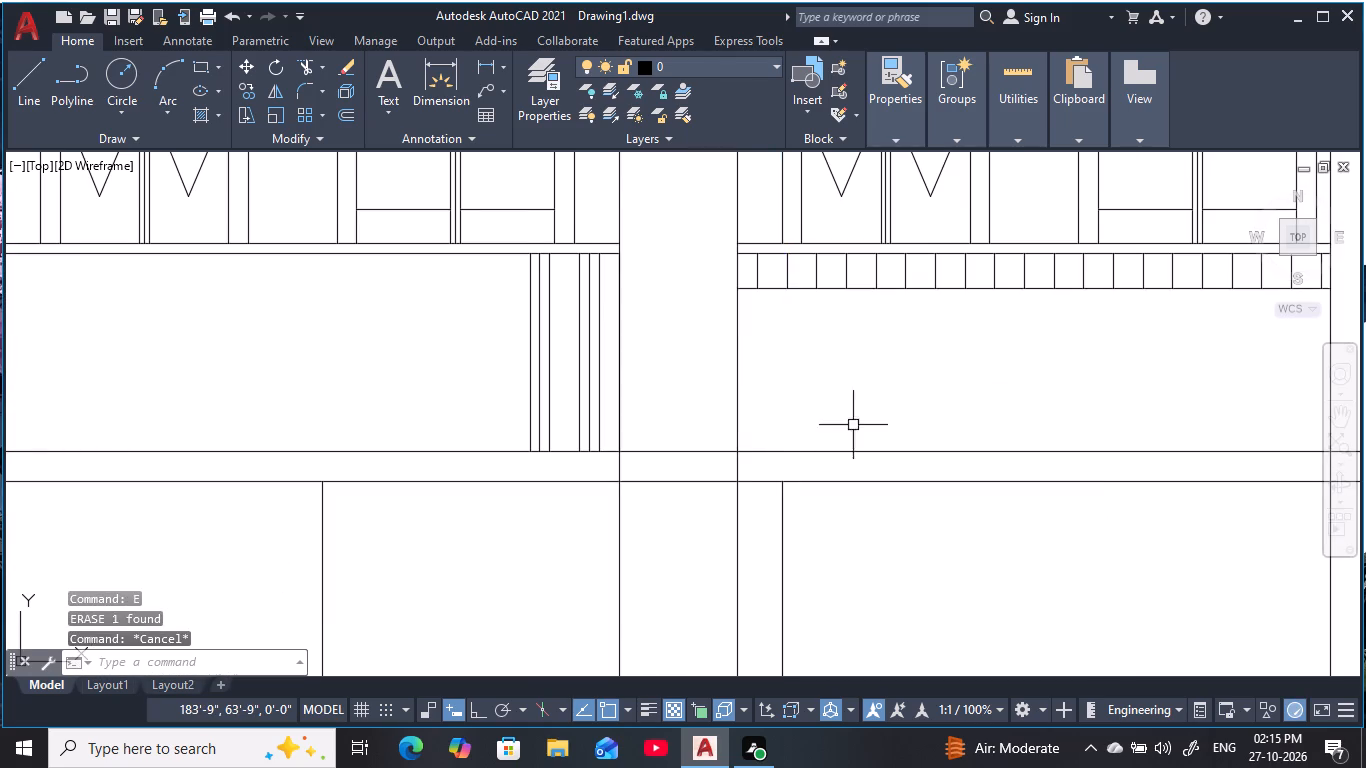
# Offset the new ground-floor vertical line 3' to the right within the middle bay.
pyautogui.scroll(-1, 860, 426)
pyautogui.moveTo(862, 426); pyautogui.dragTo(629, 375, button='middle')
pyautogui.press('Escape')
pyautogui.press('Escape')
pyautogui.write('o')
pyautogui.press('space')
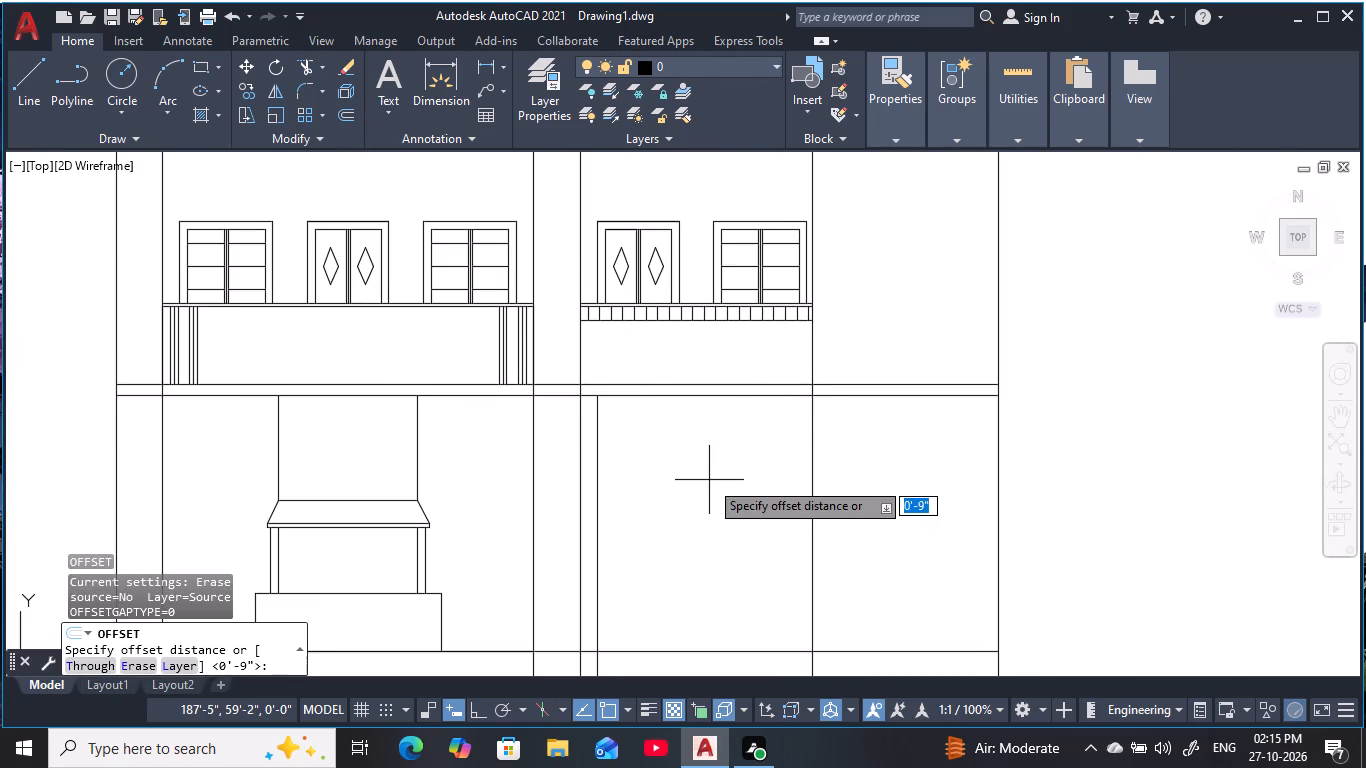
pyautogui.press('Escape')
pyautogui.press('Escape')
pyautogui.press('Escape')
pyautogui.press('Escape')
pyautogui.press('Escape')
pyautogui.press('Escape')
pyautogui.write("o 3'")
pyautogui.press('space')
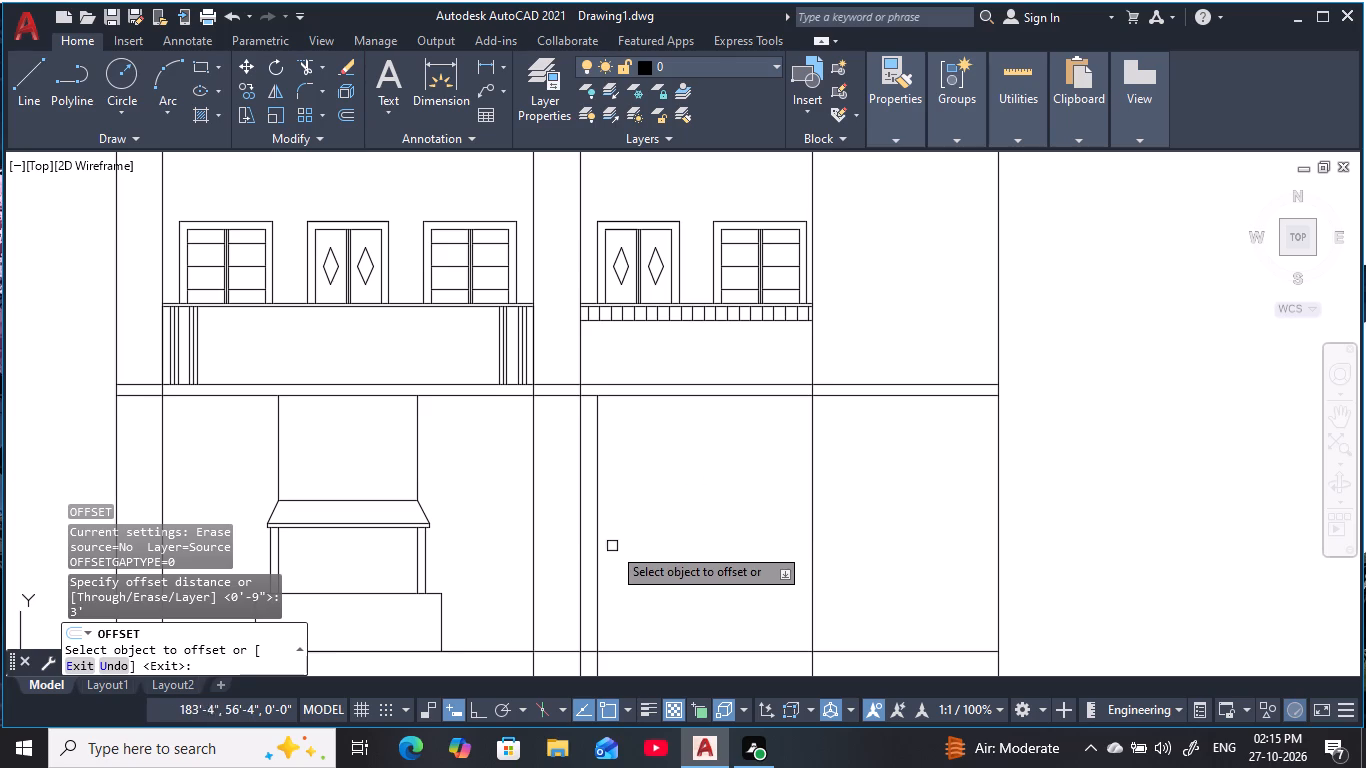
pyautogui.click(596, 548)
pyautogui.click(708, 549)
pyautogui.press('Escape')
pyautogui.press('Escape')
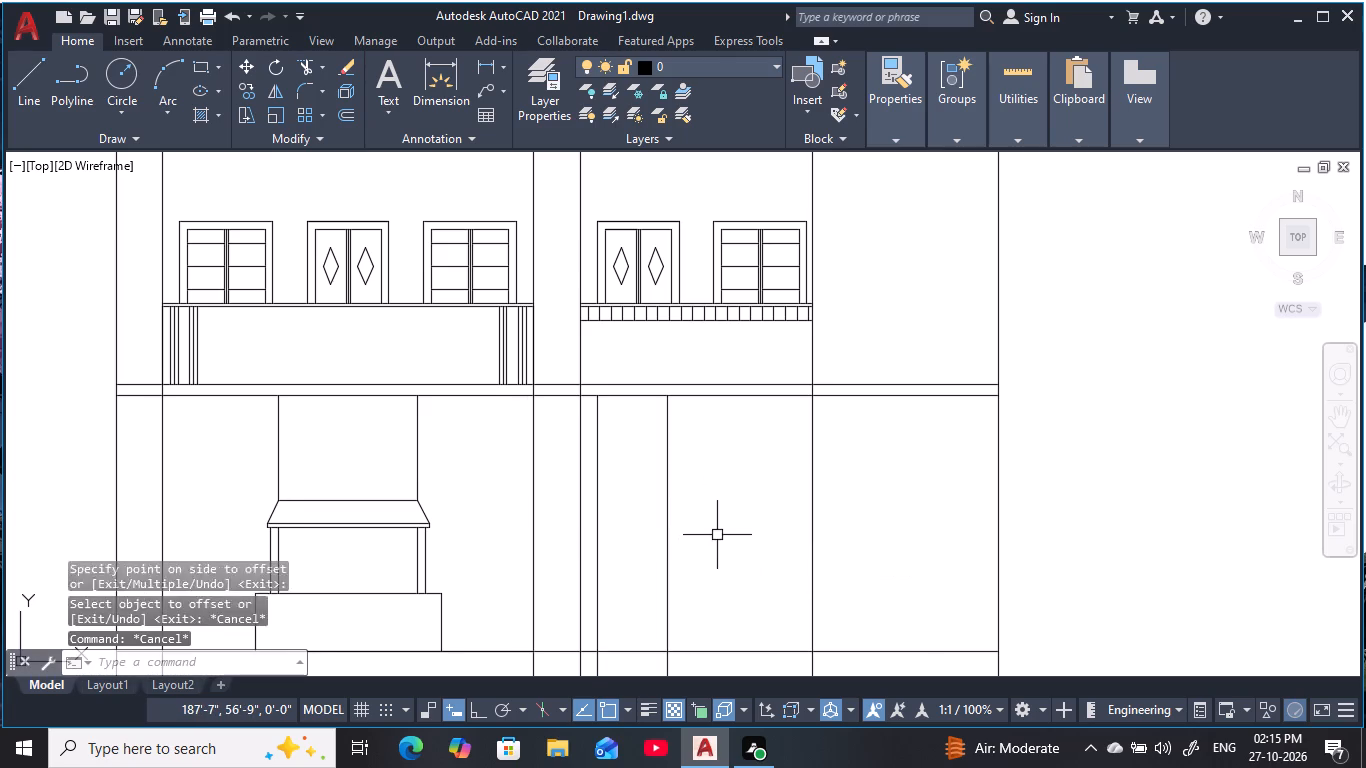
# Offset the right-hand line of the 3' pair a further 9" to the right.
pyautogui.press('Escape')
pyautogui.press('Escape')
pyautogui.press('Escape')
pyautogui.press('Escape')
pyautogui.write('o 9')
pyautogui.press('space')
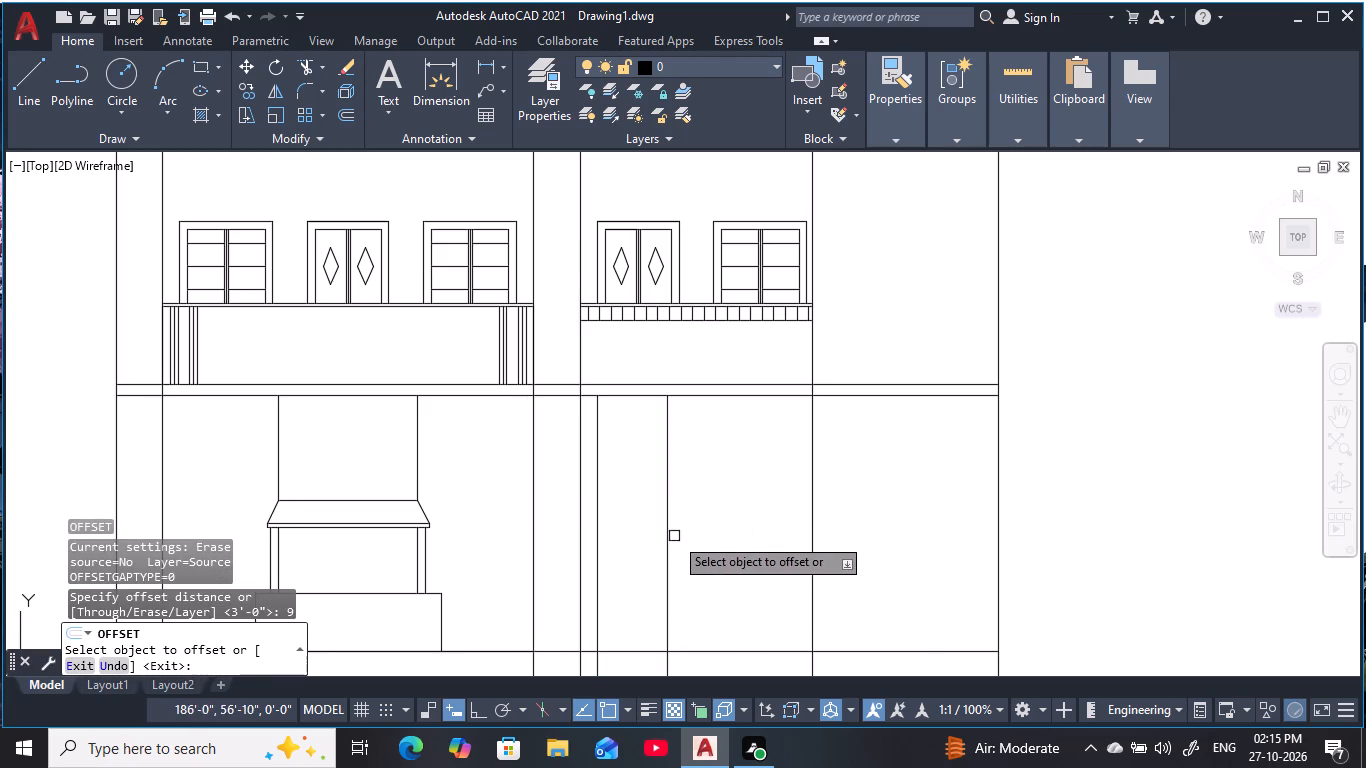
pyautogui.click(670, 534)
pyautogui.click(711, 531)
pyautogui.press('Escape')
pyautogui.press('Escape')
pyautogui.press('Escape')
pyautogui.moveTo(730, 518); pyautogui.dragTo(750, 532, button='middle')
pyautogui.press('Escape')
pyautogui.press('Escape')
pyautogui.press('Escape')
pyautogui.press('Escape')
pyautogui.press('Escape')
pyautogui.press('Escape')
pyautogui.press('Escape')
pyautogui.press('Escape')
pyautogui.press('Escape')
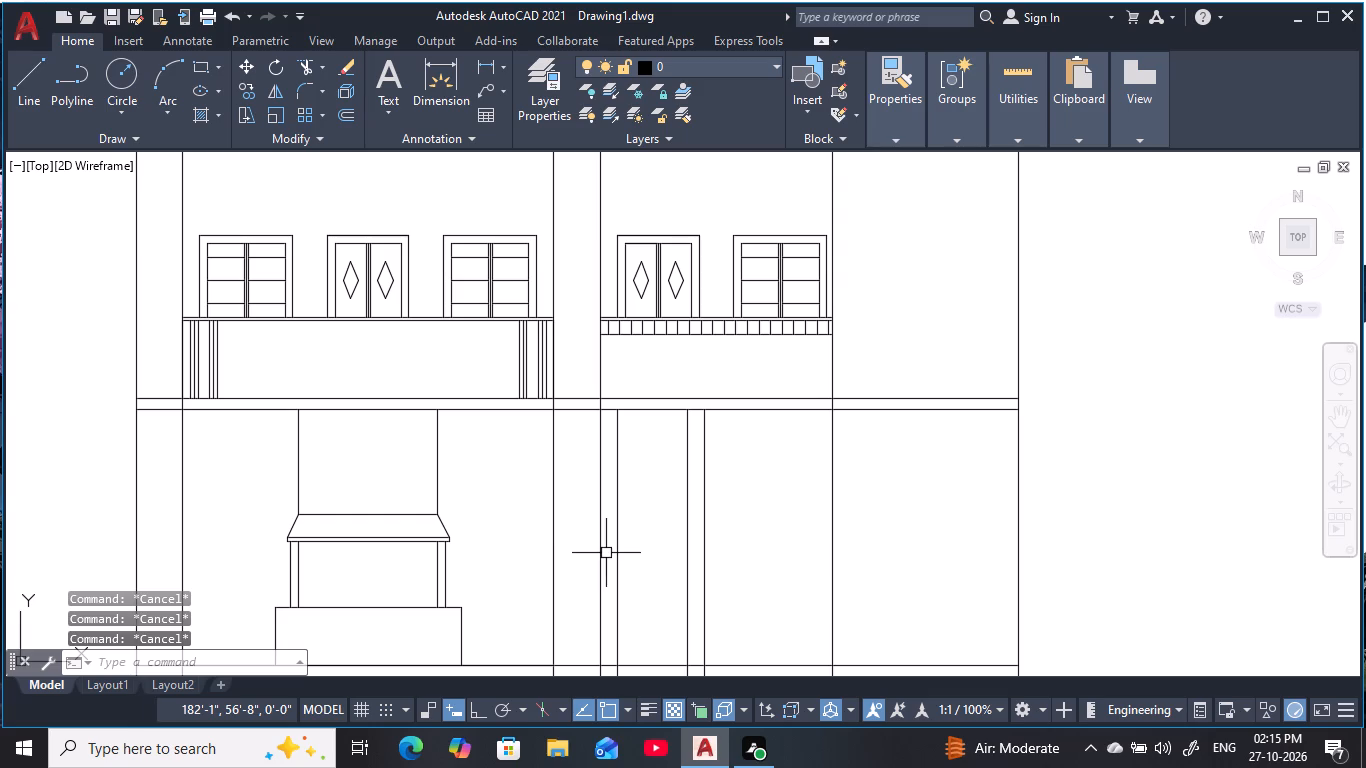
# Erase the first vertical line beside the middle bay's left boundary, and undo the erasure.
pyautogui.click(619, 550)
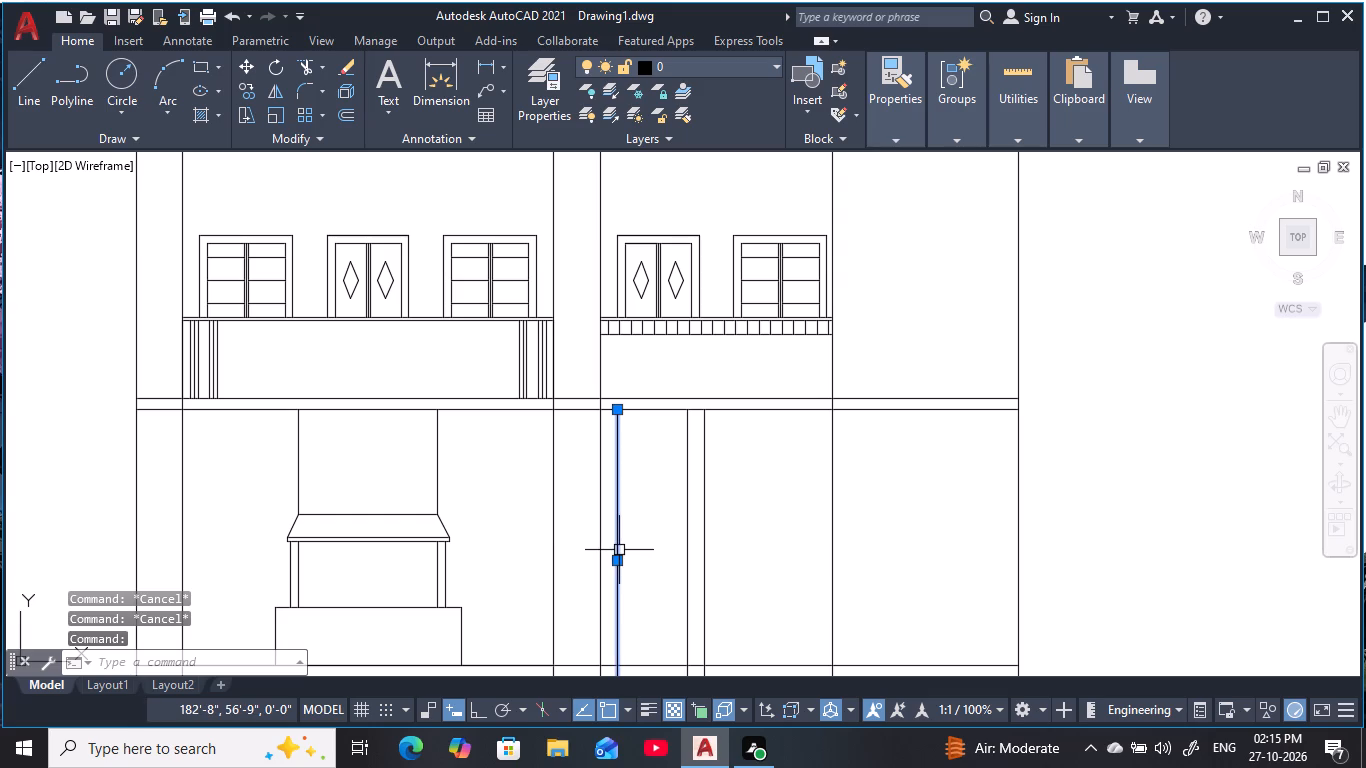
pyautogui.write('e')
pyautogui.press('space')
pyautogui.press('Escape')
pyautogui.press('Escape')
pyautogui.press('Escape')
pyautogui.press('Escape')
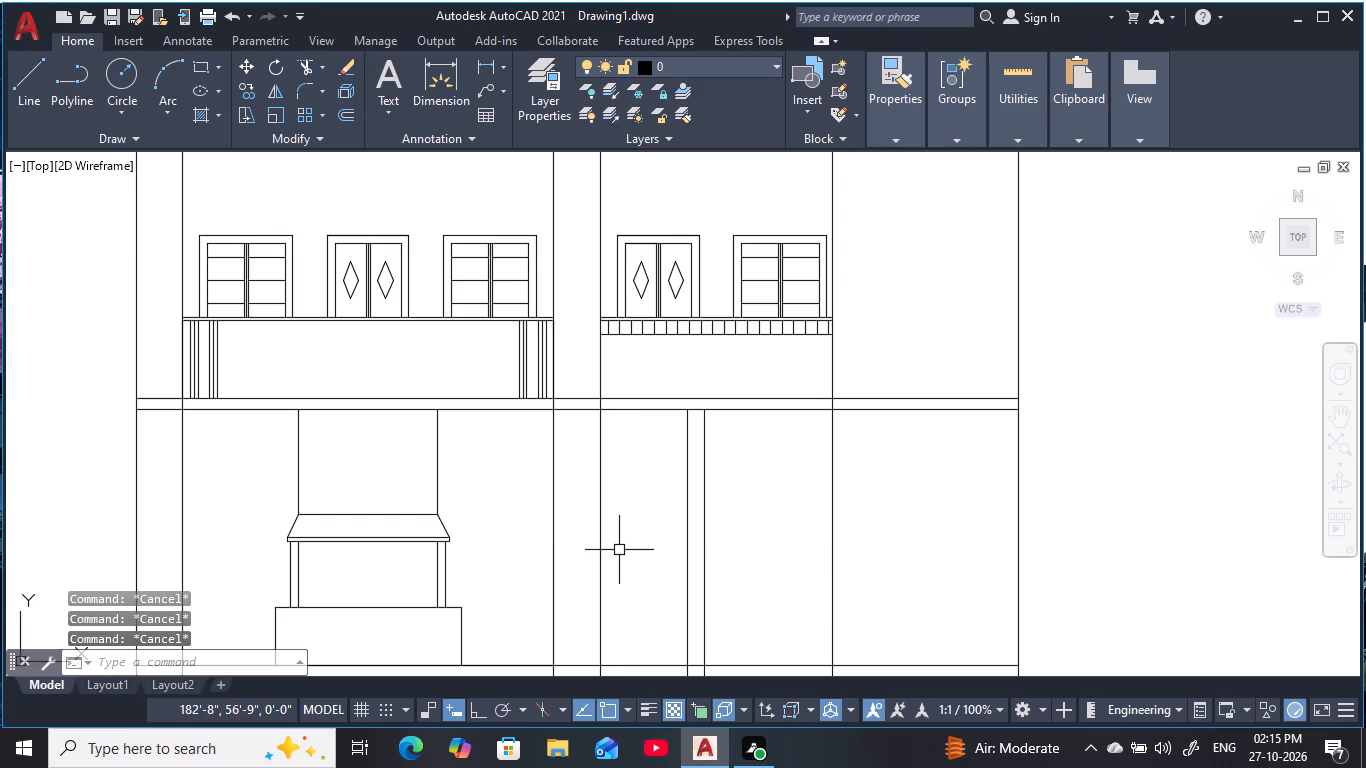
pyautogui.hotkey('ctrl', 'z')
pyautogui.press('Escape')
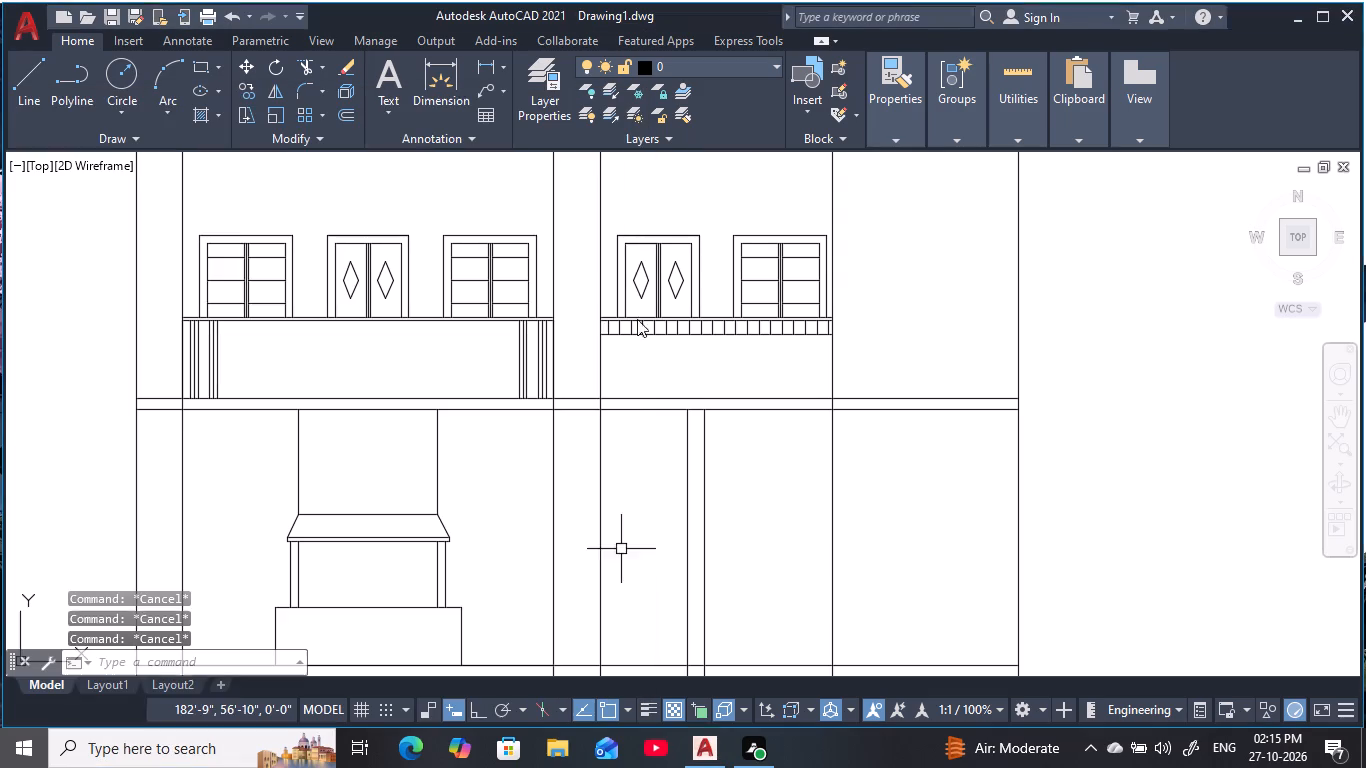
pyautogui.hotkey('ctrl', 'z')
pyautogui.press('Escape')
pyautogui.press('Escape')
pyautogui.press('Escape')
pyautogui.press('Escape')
# Offset the first inner vertical line of the middle bay 2" to the right.
pyautogui.moveTo(656, 564); pyautogui.dragTo(688, 561, button='middle')
pyautogui.press('Escape')
pyautogui.press('Escape')
pyautogui.write('o 2')
pyautogui.press('space')
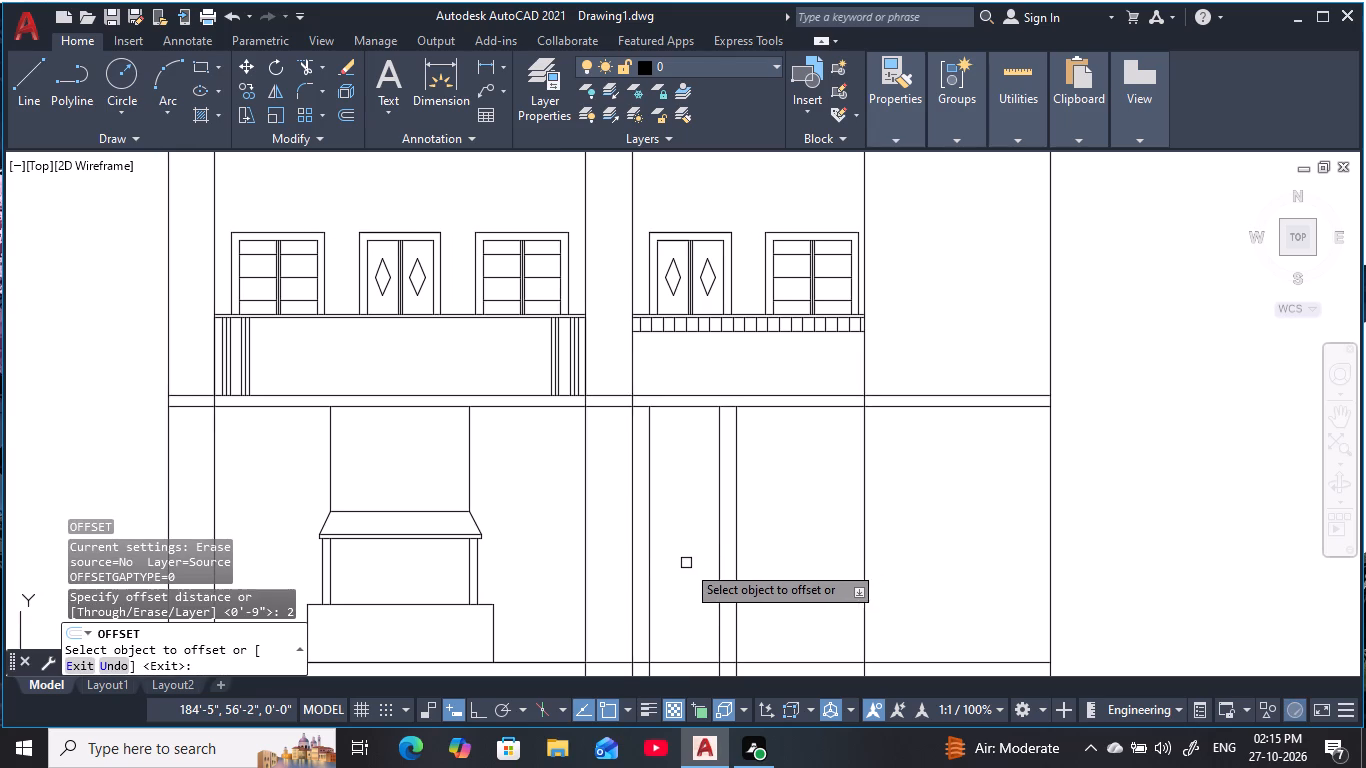
pyautogui.click(649, 556)
pyautogui.click(686, 559)
pyautogui.press('Escape')
pyautogui.press('Escape')
pyautogui.scroll(1, 651, 544)
pyautogui.press('Escape')
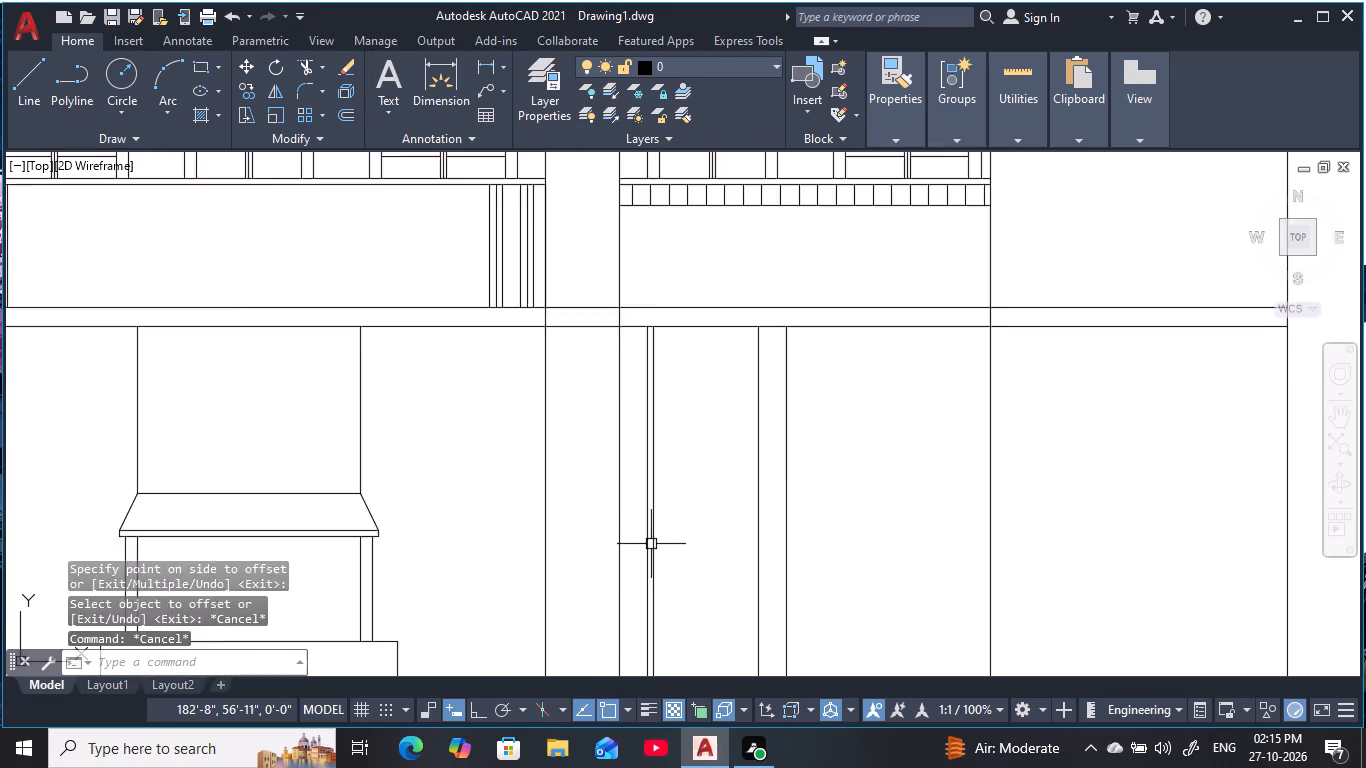
# Erase the original left line of the 2" pair, keeping the new offset line.
pyautogui.scroll(1, 651, 544)
pyautogui.press('Escape')
pyautogui.click(644, 536)
pyautogui.write('e')
pyautogui.press('space')
pyautogui.press('Escape')
pyautogui.press('Escape')
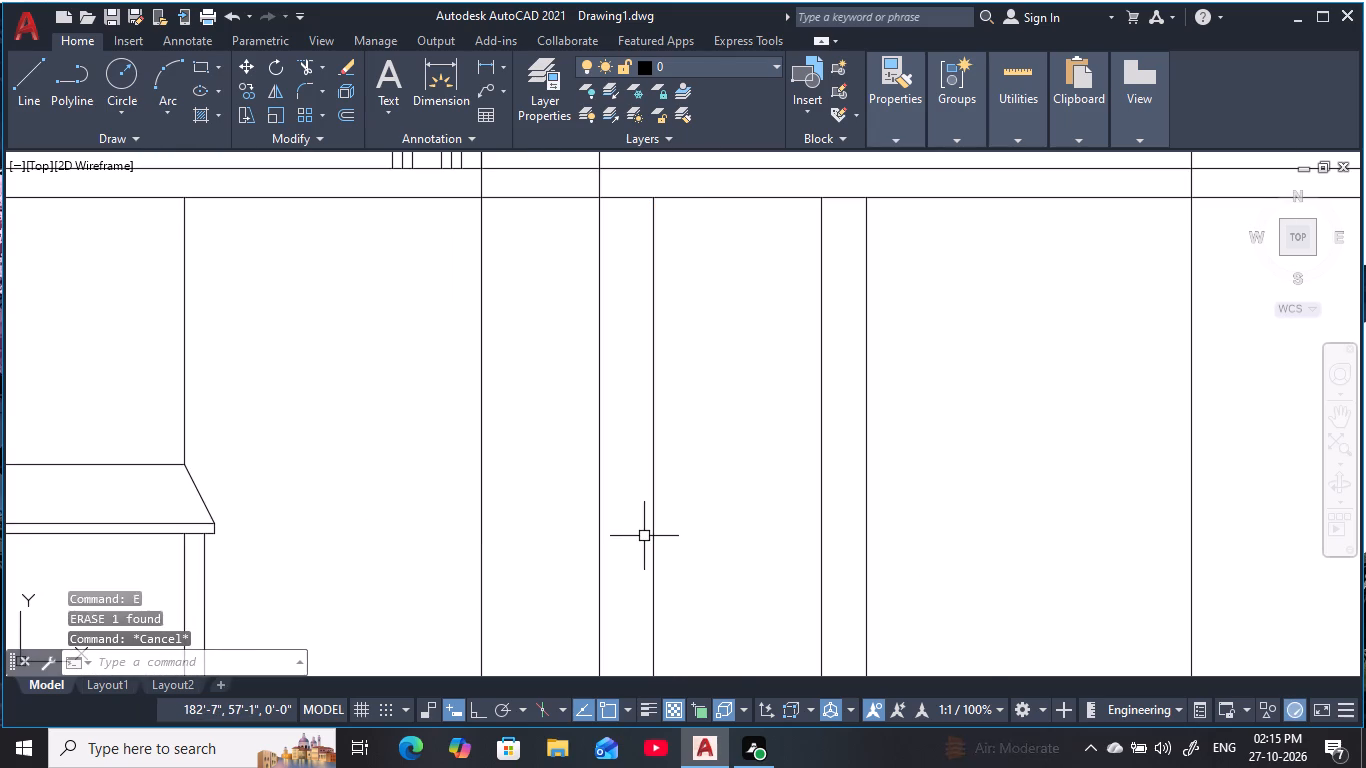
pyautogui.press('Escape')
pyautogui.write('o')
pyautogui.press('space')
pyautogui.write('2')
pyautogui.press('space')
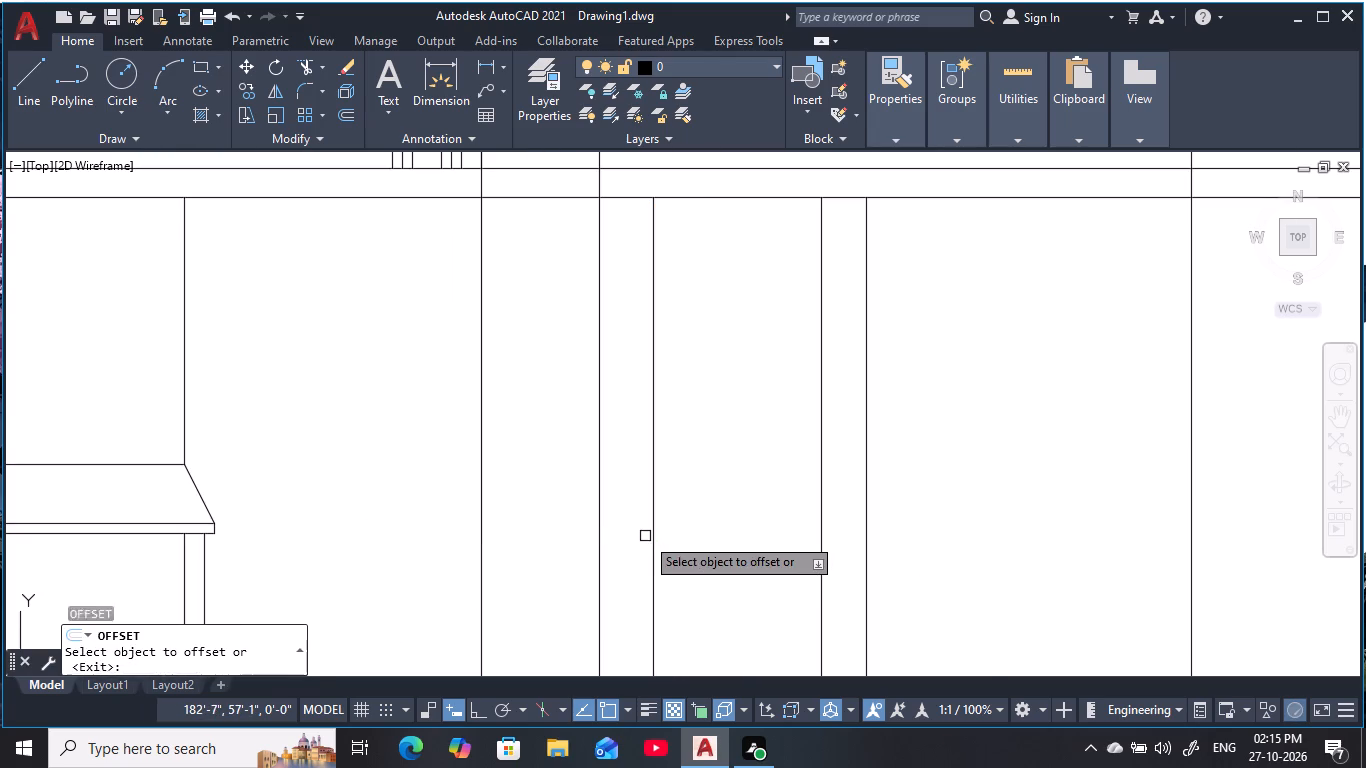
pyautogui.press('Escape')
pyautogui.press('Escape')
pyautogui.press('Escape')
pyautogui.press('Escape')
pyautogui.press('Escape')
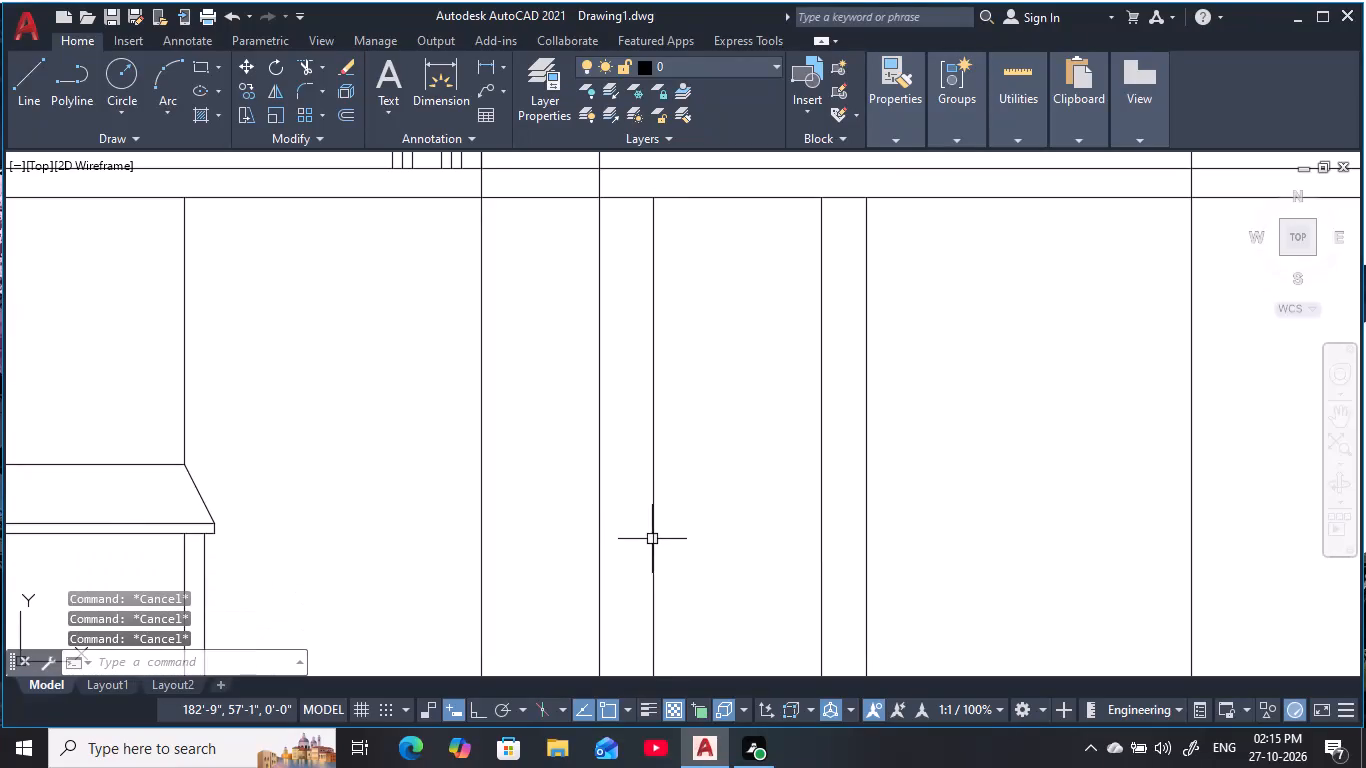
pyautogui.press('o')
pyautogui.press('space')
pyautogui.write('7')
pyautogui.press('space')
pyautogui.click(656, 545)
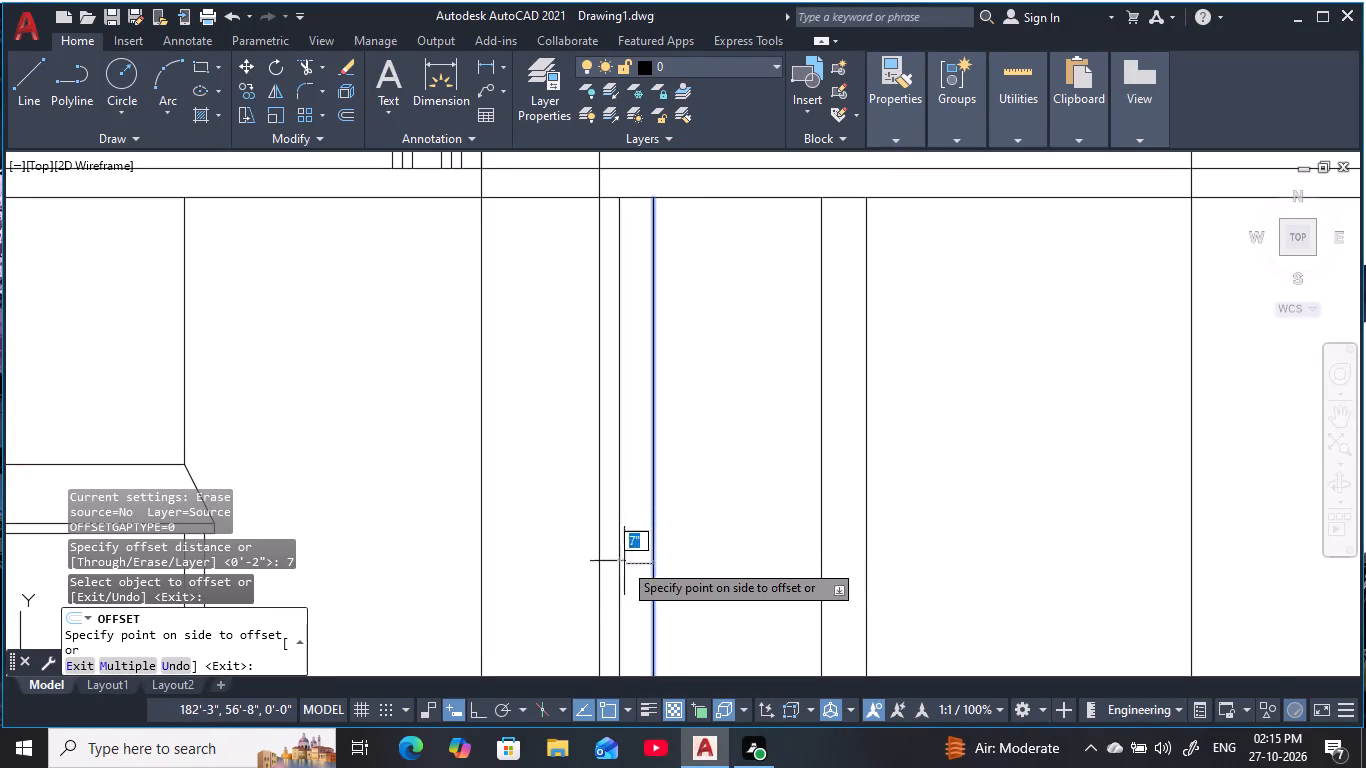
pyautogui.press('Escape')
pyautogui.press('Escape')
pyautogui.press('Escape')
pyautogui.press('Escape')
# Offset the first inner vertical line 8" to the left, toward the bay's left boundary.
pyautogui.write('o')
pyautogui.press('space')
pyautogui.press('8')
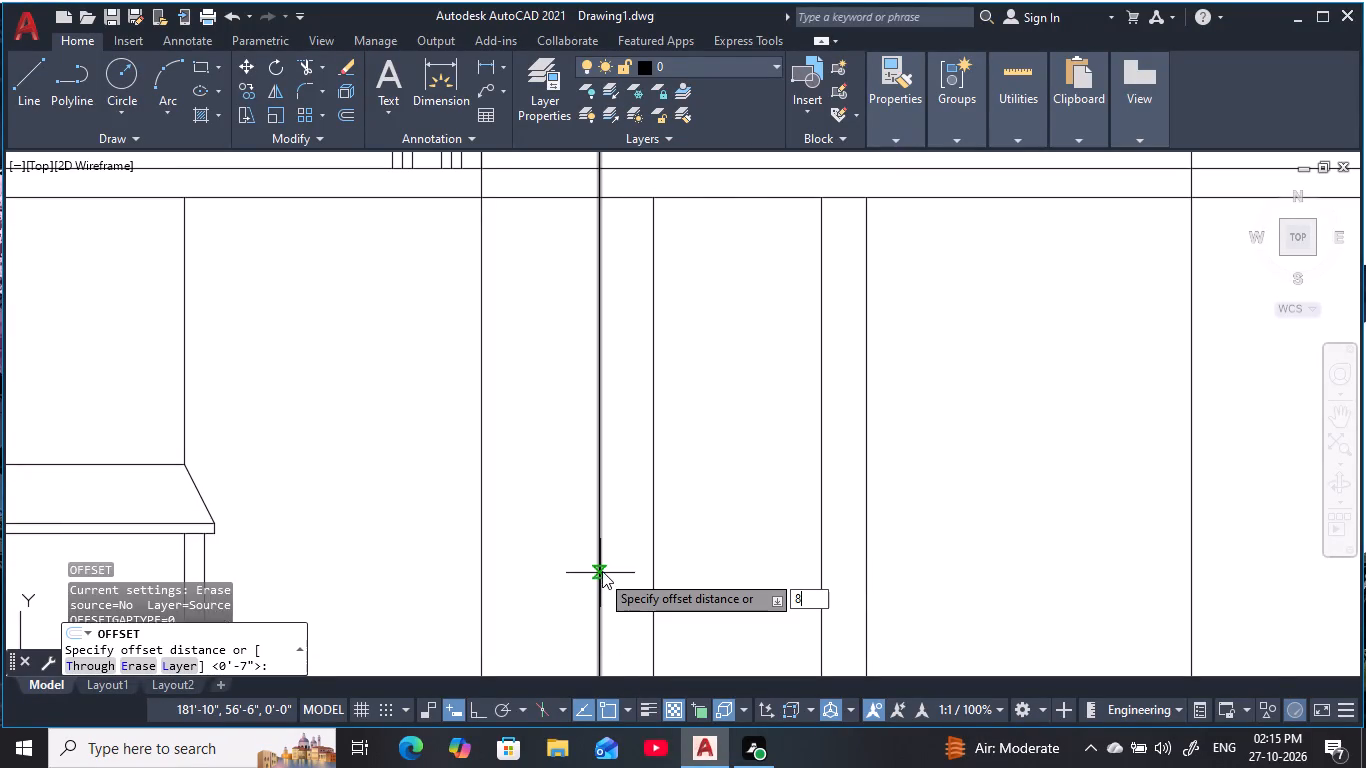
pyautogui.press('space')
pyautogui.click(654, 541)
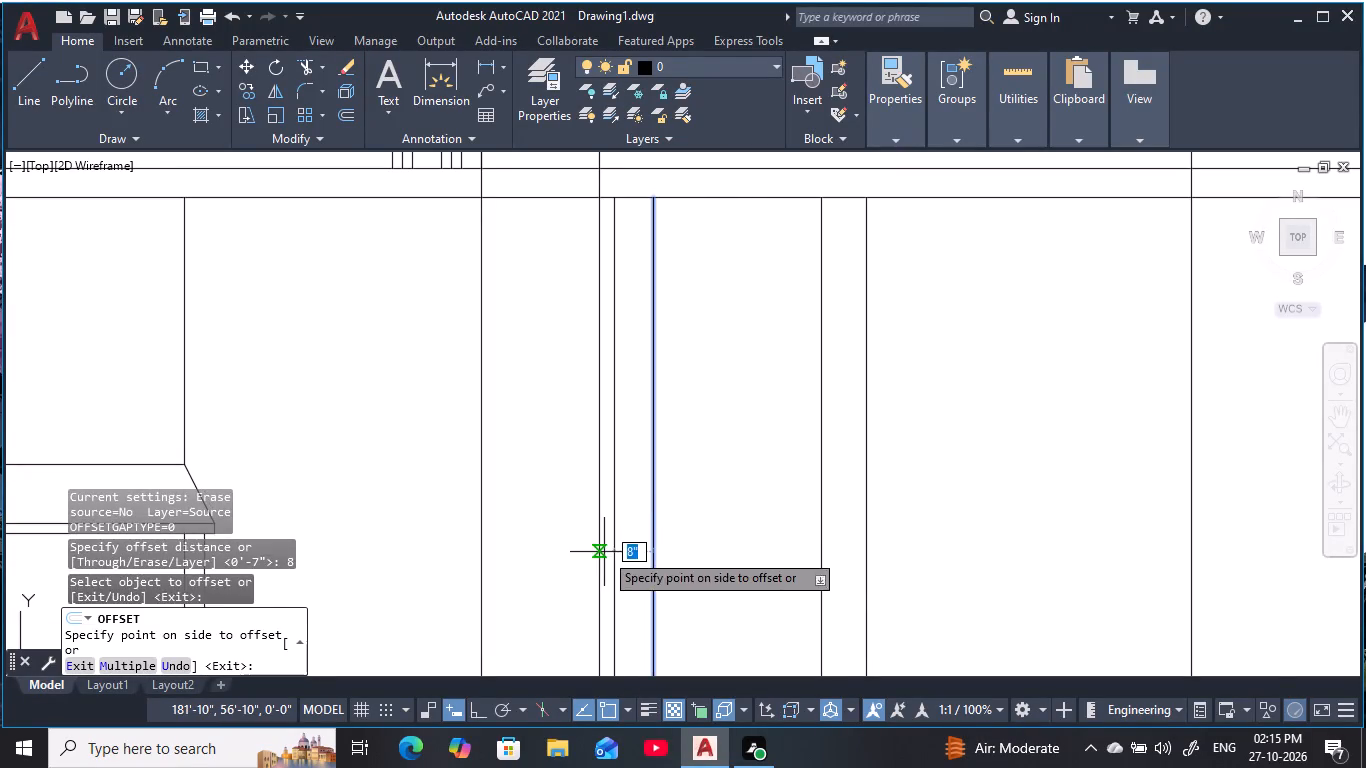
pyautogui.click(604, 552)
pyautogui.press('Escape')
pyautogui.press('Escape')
# Measure the gap between the 8" offset line and the bay's left boundary with a linear dimension.
pyautogui.middleClick(625, 526)
pyautogui.scroll(-1, 626, 526)
pyautogui.press('Escape')
pyautogui.write('dli')
pyautogui.press('space')
pyautogui.scroll(2, 625, 505)
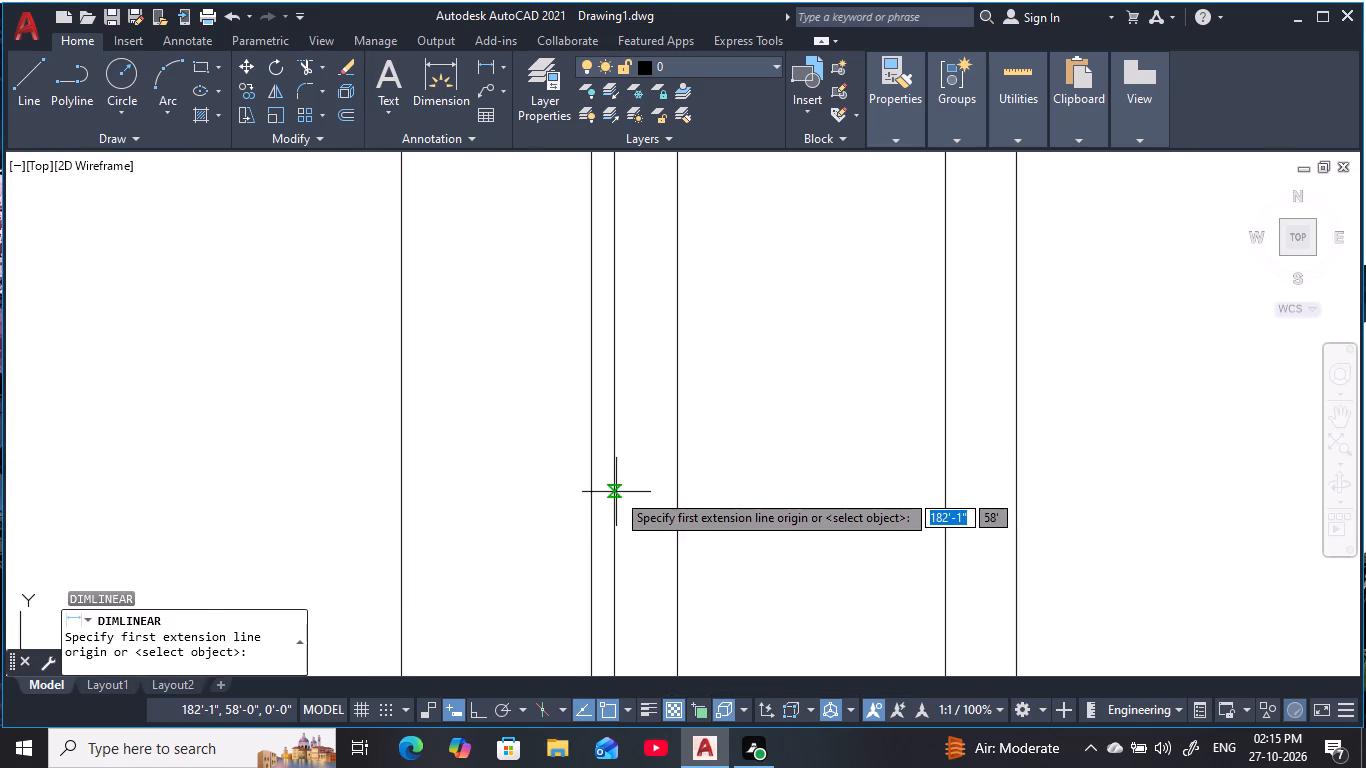
pyautogui.click(616, 492)
pyautogui.click(592, 490)
pyautogui.press('Escape')
pyautogui.press('Escape')
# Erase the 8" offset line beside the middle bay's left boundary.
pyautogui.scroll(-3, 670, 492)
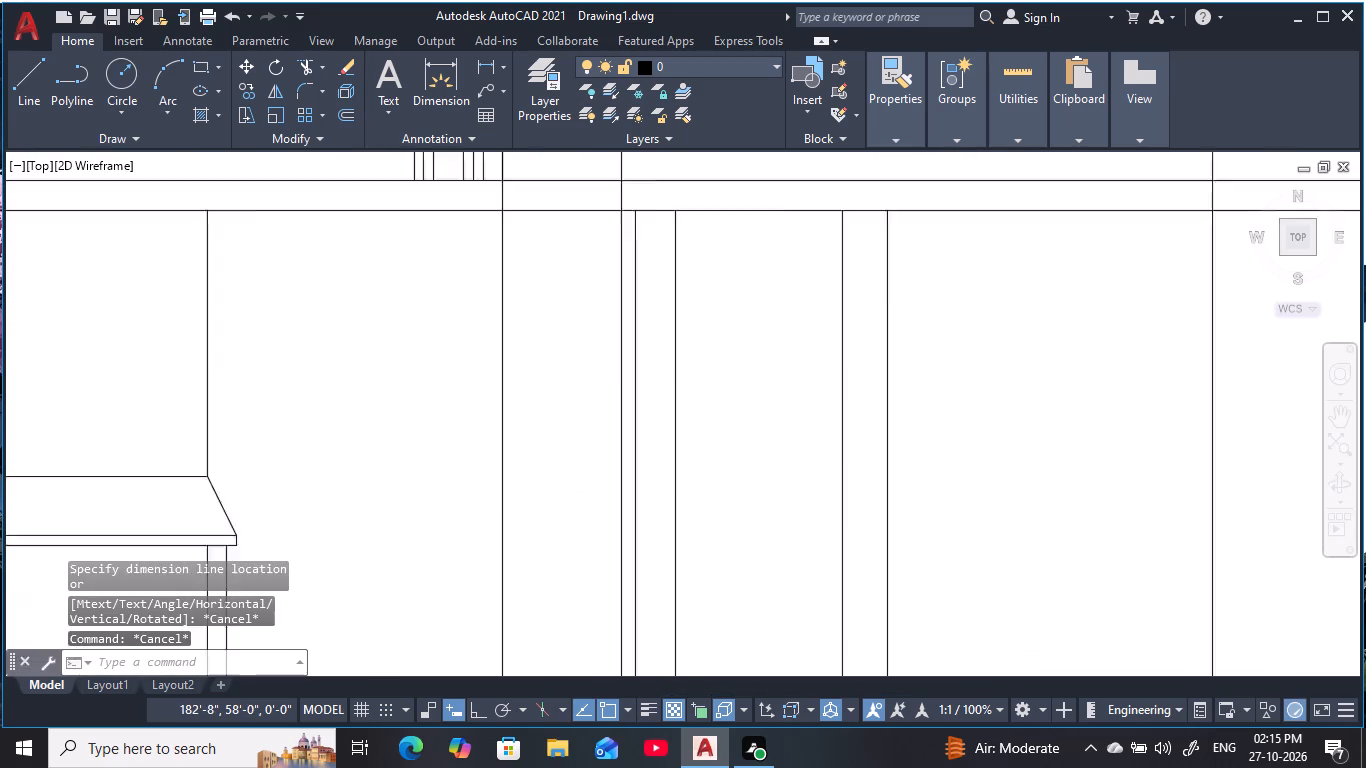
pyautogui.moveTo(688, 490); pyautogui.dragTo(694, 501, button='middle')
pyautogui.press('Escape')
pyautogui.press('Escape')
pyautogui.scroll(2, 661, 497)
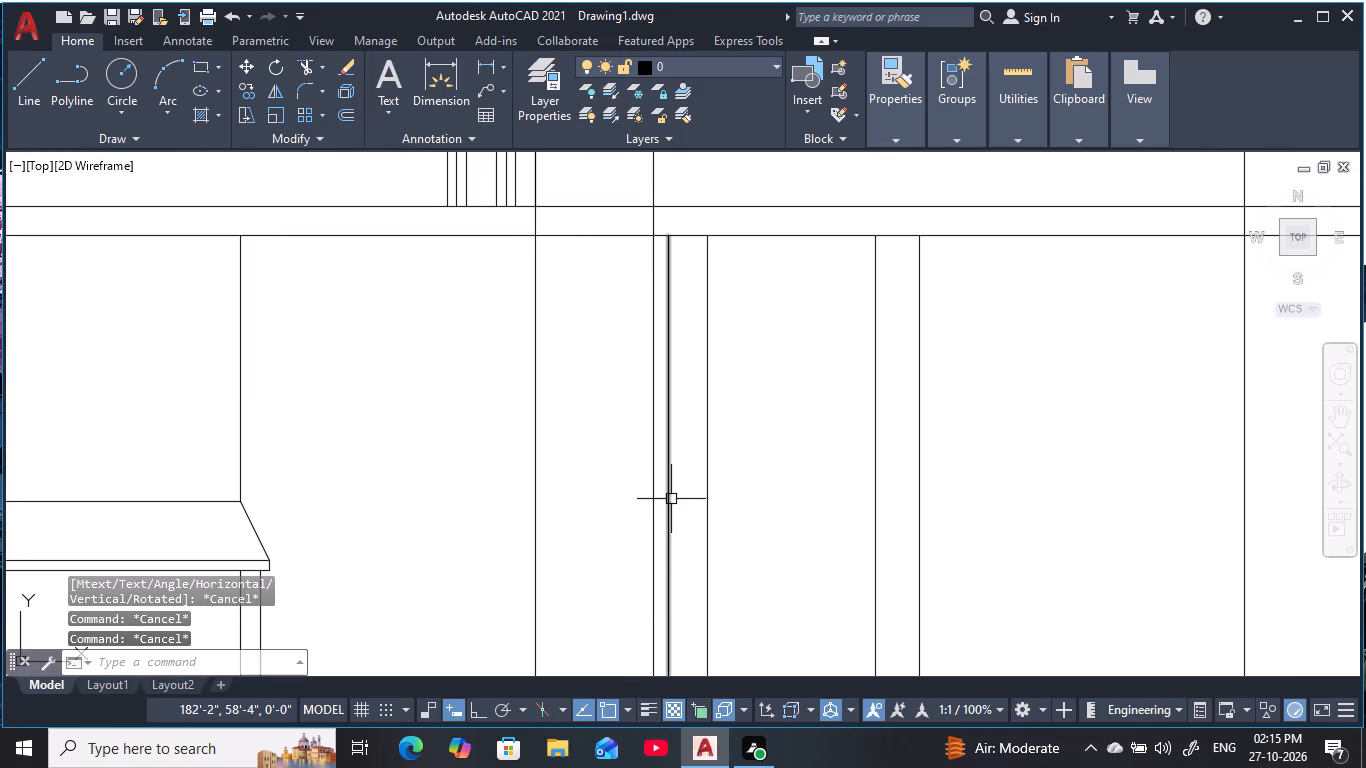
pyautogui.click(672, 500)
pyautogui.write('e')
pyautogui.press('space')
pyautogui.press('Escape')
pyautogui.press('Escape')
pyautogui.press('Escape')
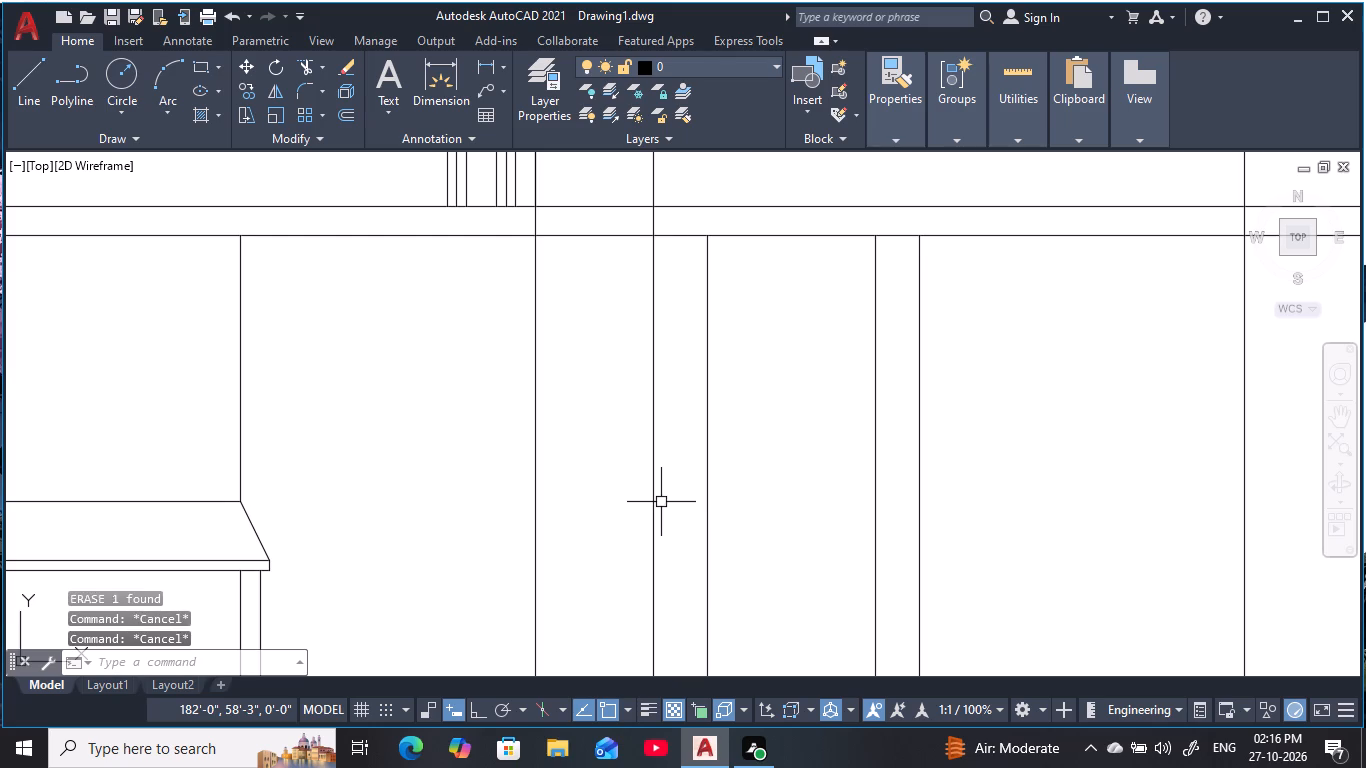
# Offset the door area's first inner vertical line 9" to the left, toward the middle bay's left boundary.
pyautogui.press('Escape')
pyautogui.press('o')
pyautogui.press('space')
pyautogui.press('9')
pyautogui.press('space')
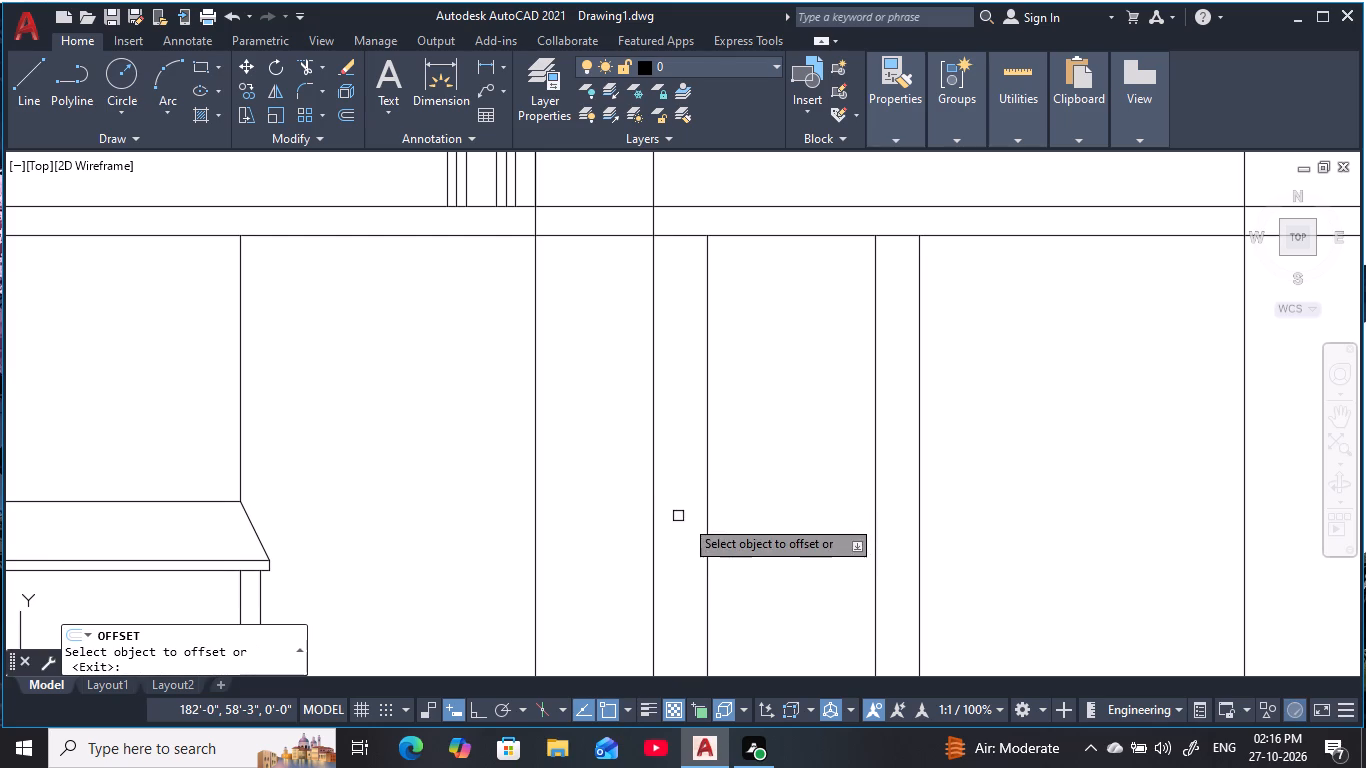
pyautogui.click(708, 525)
pyautogui.click(614, 548)
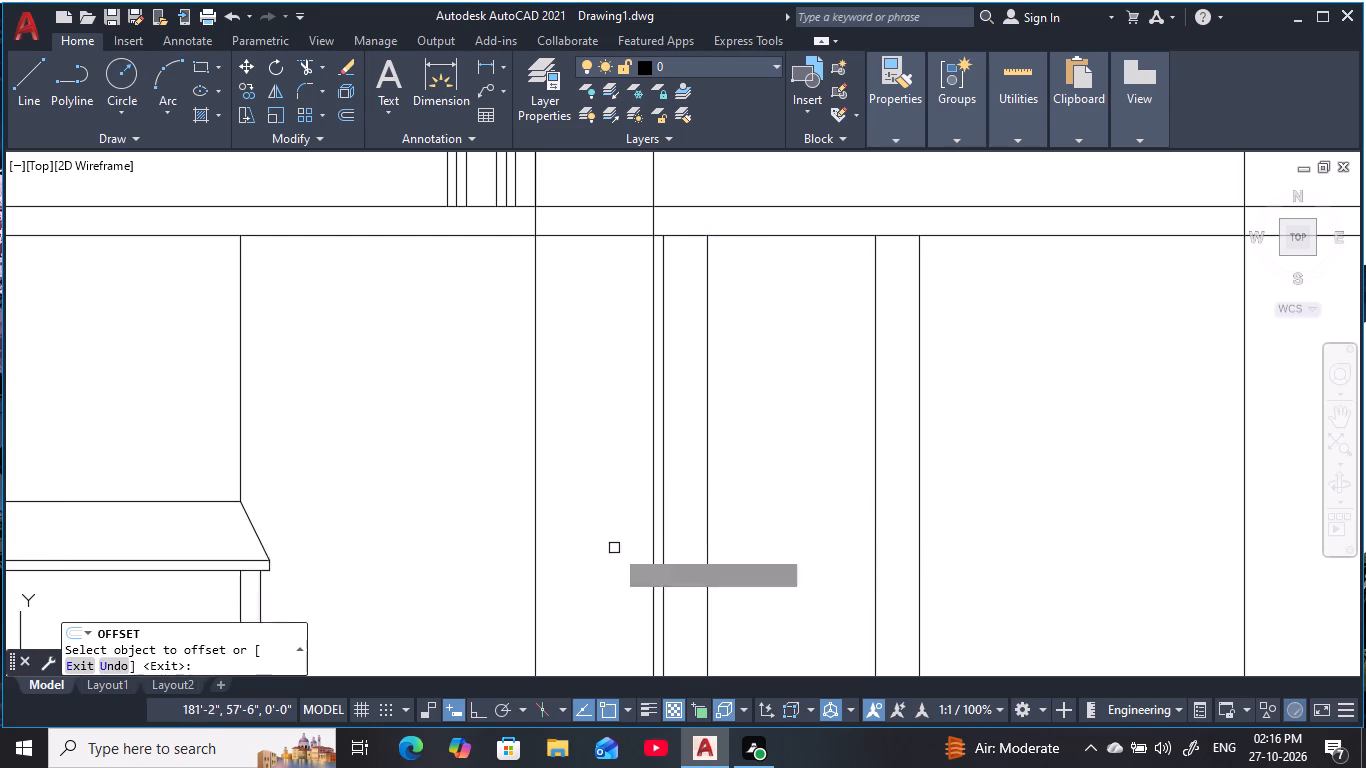
pyautogui.press('Escape')
pyautogui.press('Escape')
# Trim the middle bay's door verticals and the two bay boundary lines beside them below the plinth's top line.
pyautogui.scroll(-1, 802, 508)
pyautogui.moveTo(802, 508); pyautogui.dragTo(681, 483, button='middle')
pyautogui.press('Escape')
pyautogui.scroll(-2, 683, 472)
pyautogui.moveTo(683, 472); pyautogui.dragTo(684, 456, button='middle')
pyautogui.press('Escape')
pyautogui.press('Escape')
pyautogui.press('Escape')
pyautogui.scroll(1, 687, 476)
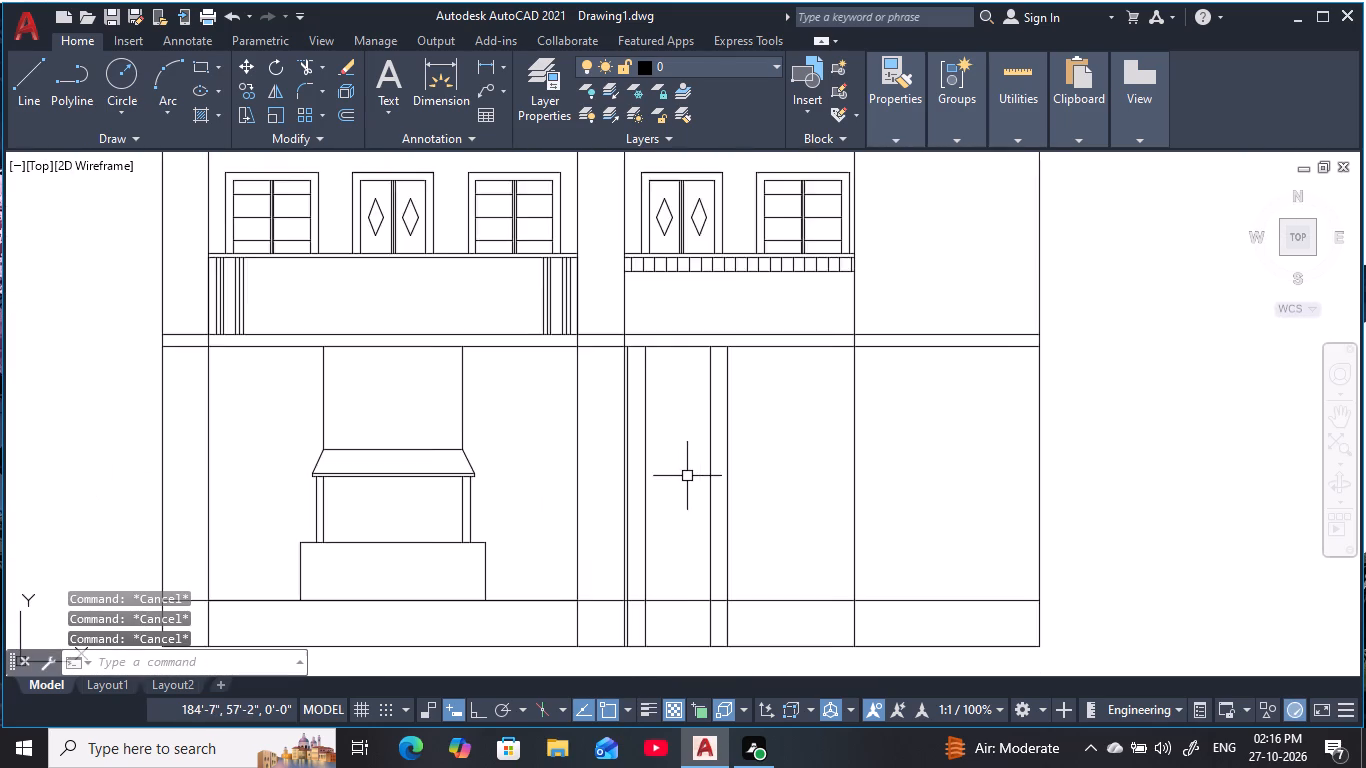
pyautogui.press('Escape')
pyautogui.moveTo(689, 476); pyautogui.dragTo(712, 420, button='middle')
pyautogui.press('Escape')
pyautogui.press('Escape')
pyautogui.write('rt')
pyautogui.press('Escape')
pyautogui.press('Escape')
pyautogui.write('tr')
pyautogui.press('space')
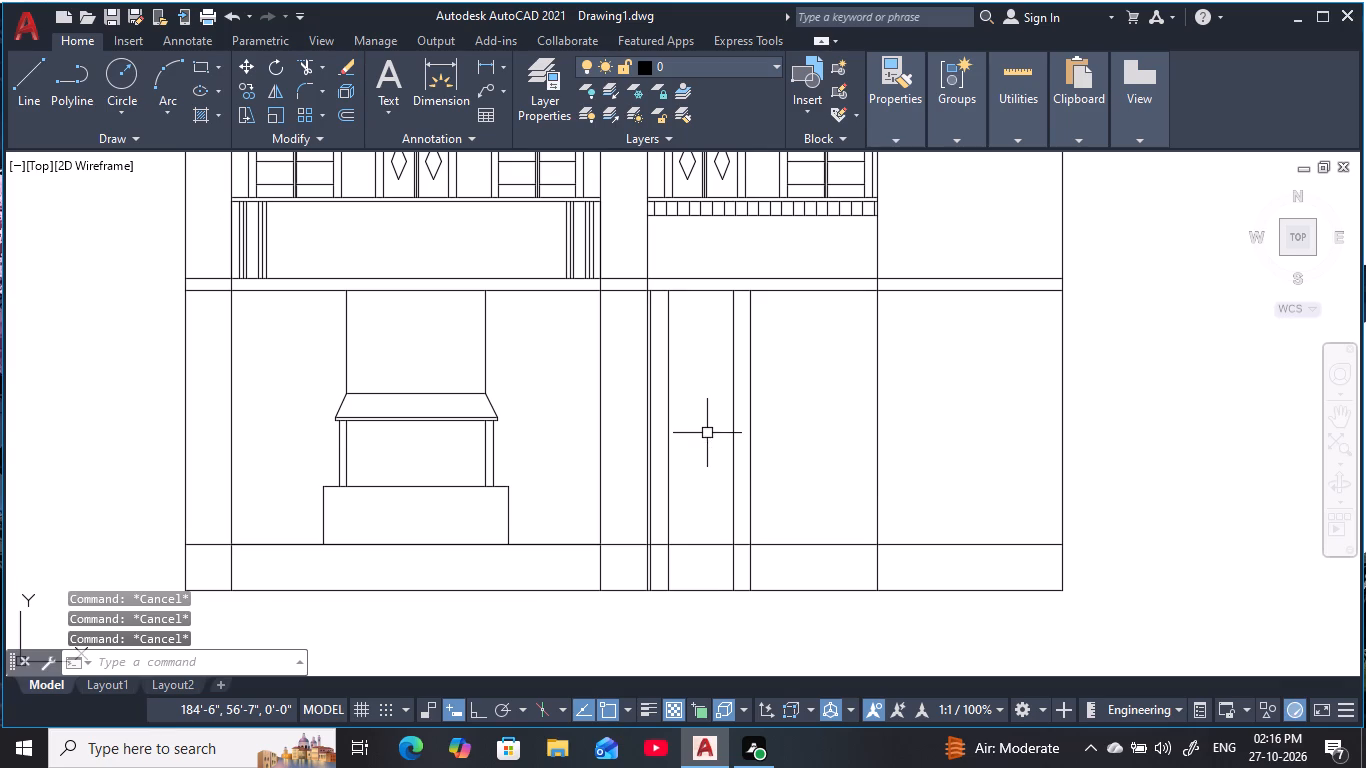
pyautogui.scroll(1, 727, 565)
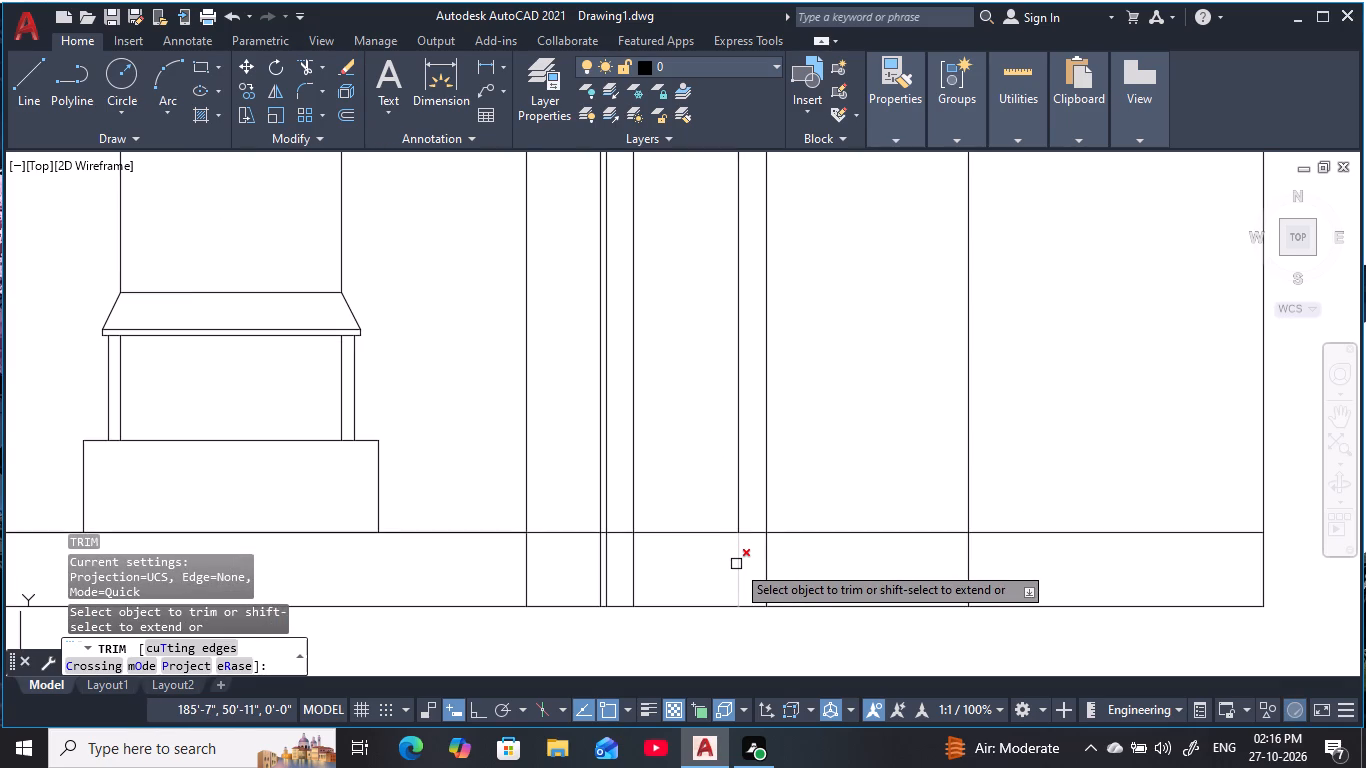
pyautogui.moveTo(785, 580); pyautogui.dragTo(602, 585)
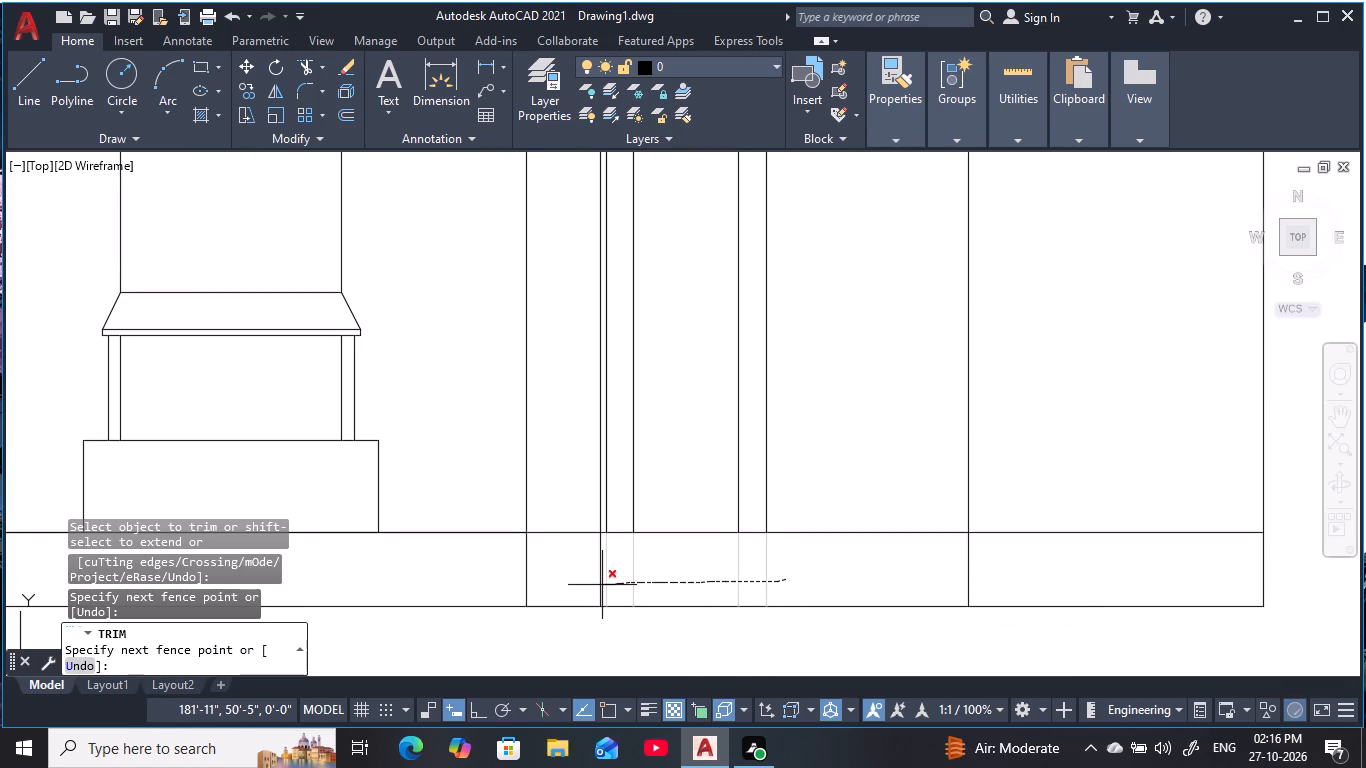
pyautogui.moveTo(602, 585); pyautogui.dragTo(497, 587)
# Trim the middle bay's right boundary and the left bay's left boundary out of the plinth strip.
pyautogui.scroll(-1, 730, 571)
pyautogui.middleClick(730, 571)
pyautogui.moveTo(917, 571); pyautogui.dragTo(900, 573)
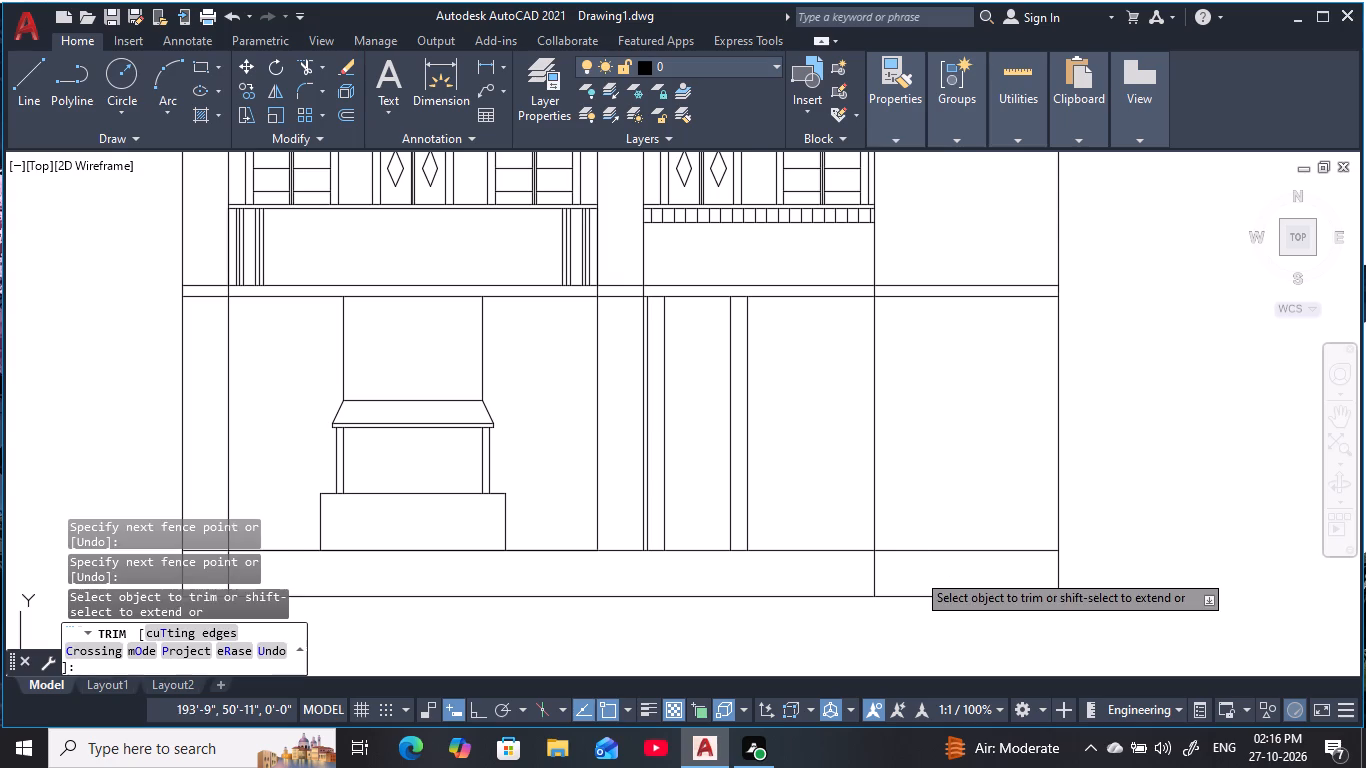
pyautogui.moveTo(900, 573); pyautogui.dragTo(760, 573)
pyautogui.moveTo(661, 574); pyautogui.dragTo(1109, 565, button='middle')
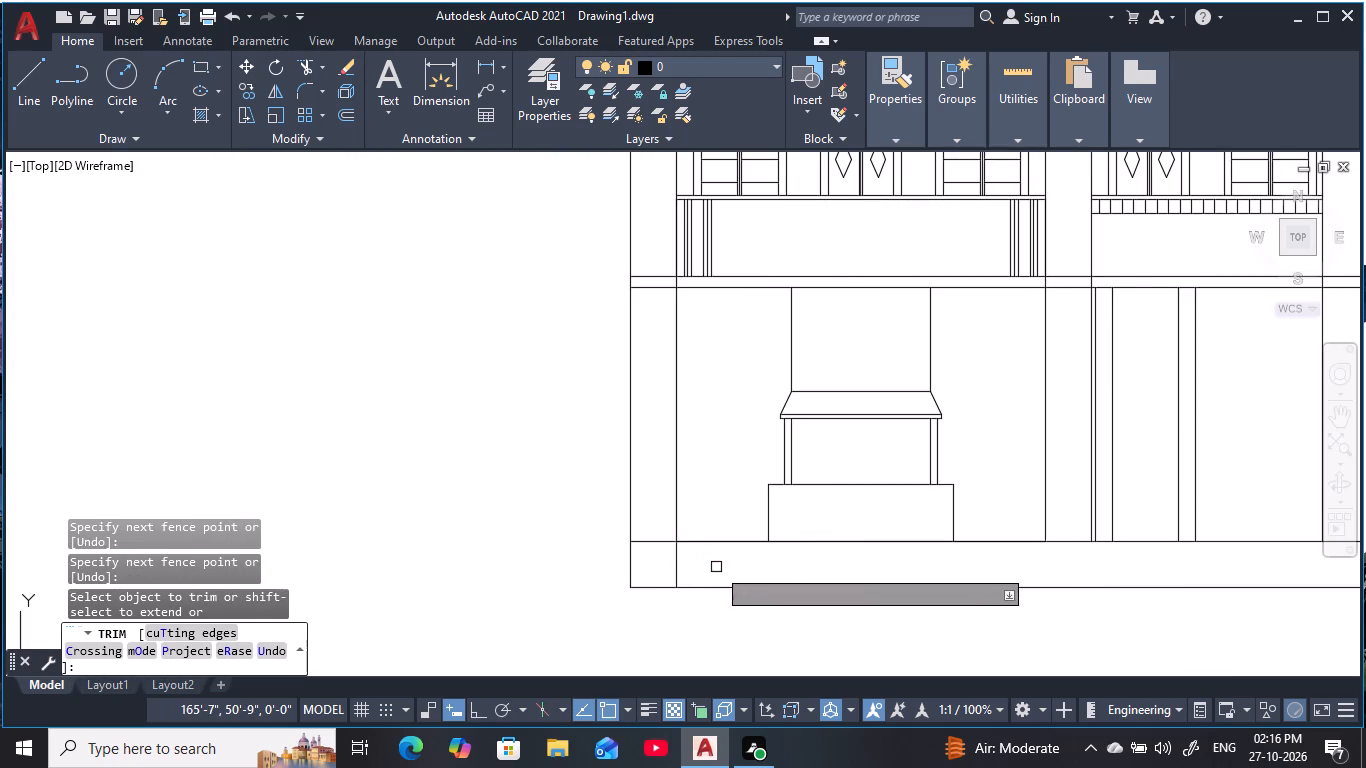
pyautogui.moveTo(713, 567); pyautogui.dragTo(633, 565)
pyautogui.scroll(-1, 827, 570)
pyautogui.moveTo(829, 570); pyautogui.dragTo(485, 562, button='middle')
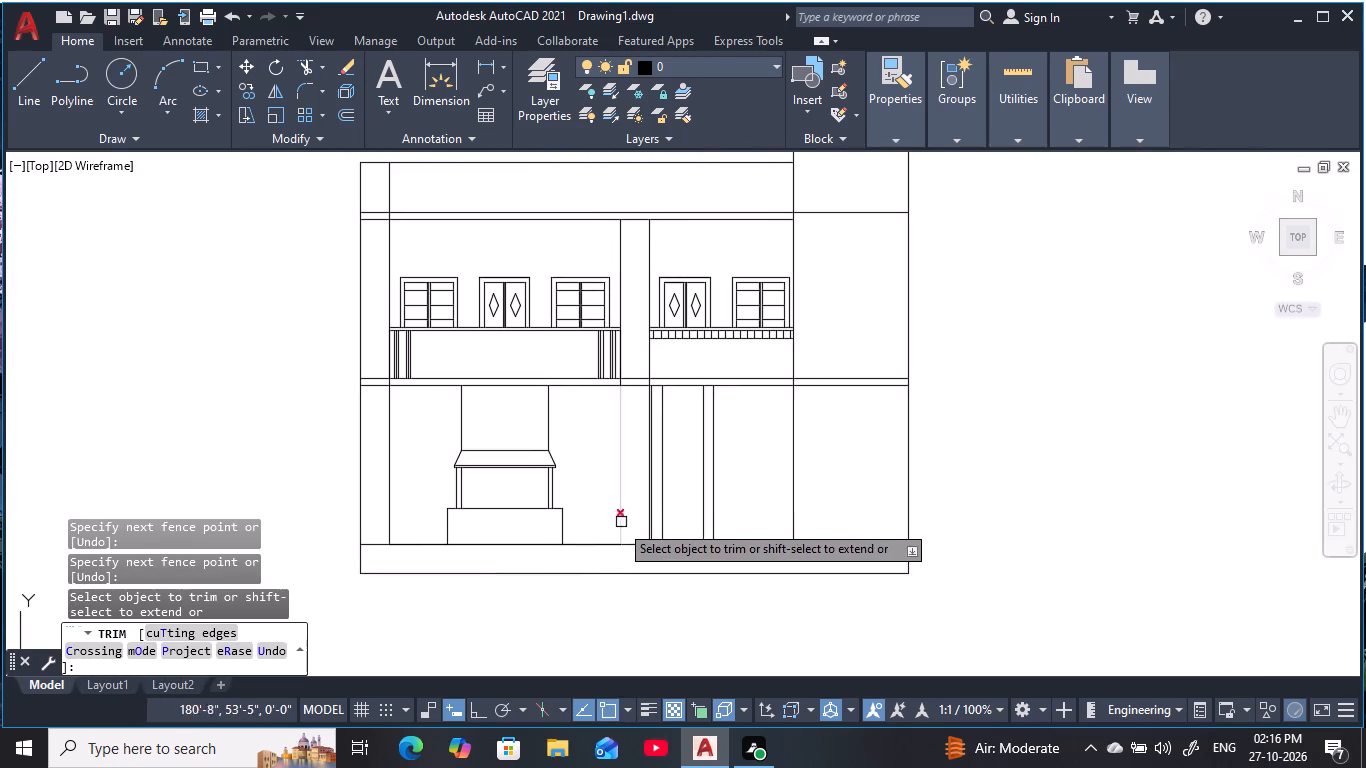
pyautogui.scroll(1, 438, 475)
pyautogui.moveTo(438, 475); pyautogui.dragTo(545, 471, button='middle')
pyautogui.scroll(1, 501, 475)
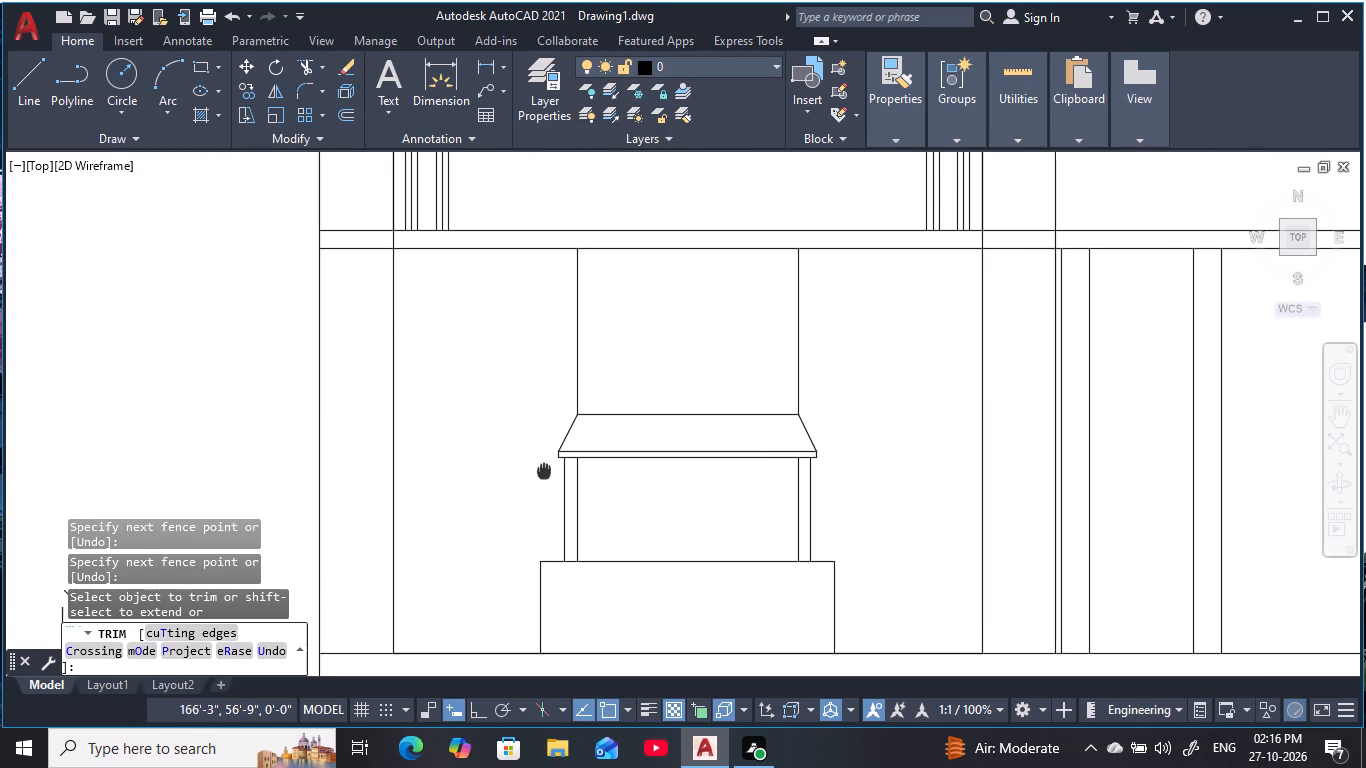
pyautogui.moveTo(545, 471); pyautogui.dragTo(547, 471, button='middle')
pyautogui.scroll(-1, 702, 518)
pyautogui.moveTo(703, 518); pyautogui.dragTo(456, 439, button='middle')
pyautogui.scroll(-1, 456, 439)
pyautogui.moveTo(776, 455); pyautogui.dragTo(787, 490, button='middle')
pyautogui.press('Escape')
pyautogui.press('Escape')
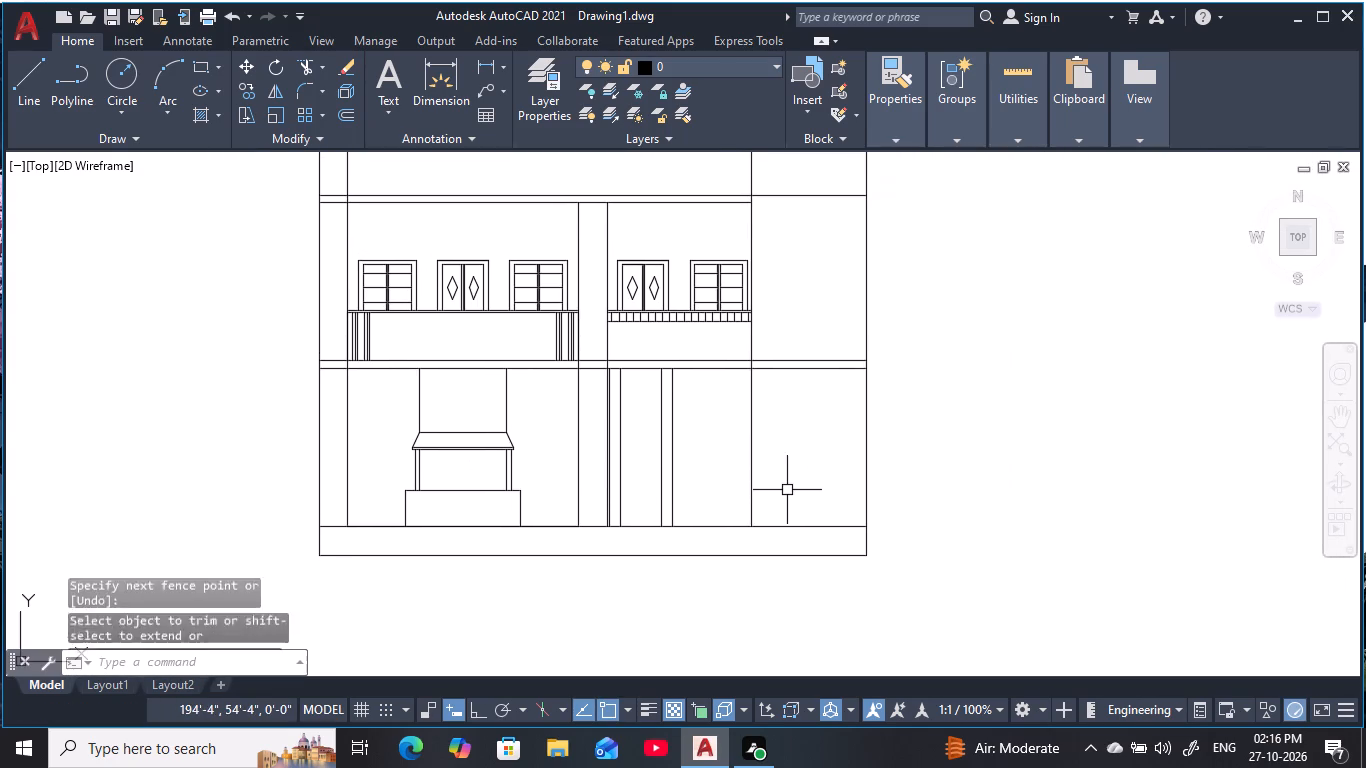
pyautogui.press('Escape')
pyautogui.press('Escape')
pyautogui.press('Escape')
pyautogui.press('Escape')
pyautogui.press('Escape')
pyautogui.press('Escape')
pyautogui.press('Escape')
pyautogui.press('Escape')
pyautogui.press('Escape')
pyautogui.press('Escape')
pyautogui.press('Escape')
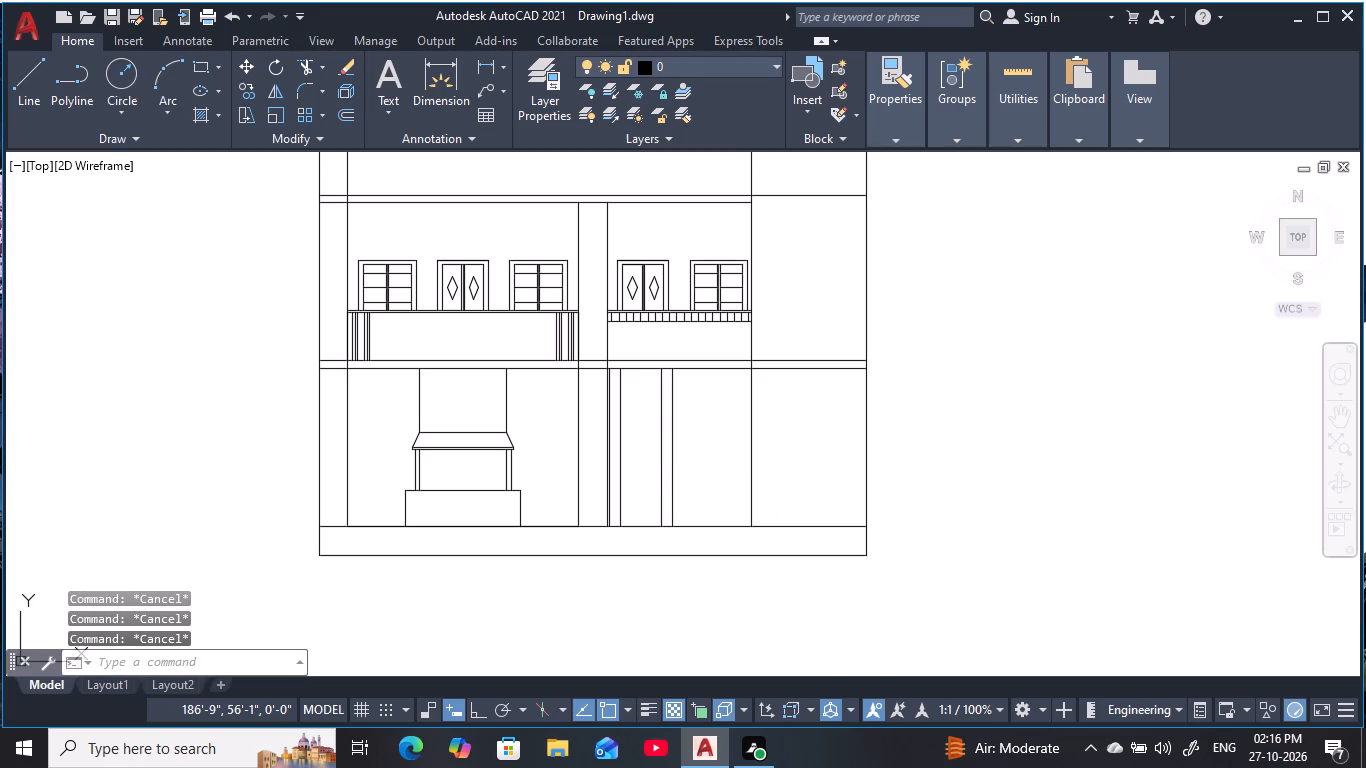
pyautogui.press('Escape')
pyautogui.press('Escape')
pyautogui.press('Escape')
# Offset the plinth's top line 7' upward across the ground floor.
pyautogui.write("o 7'")
pyautogui.press('space')
pyautogui.click(642, 529)
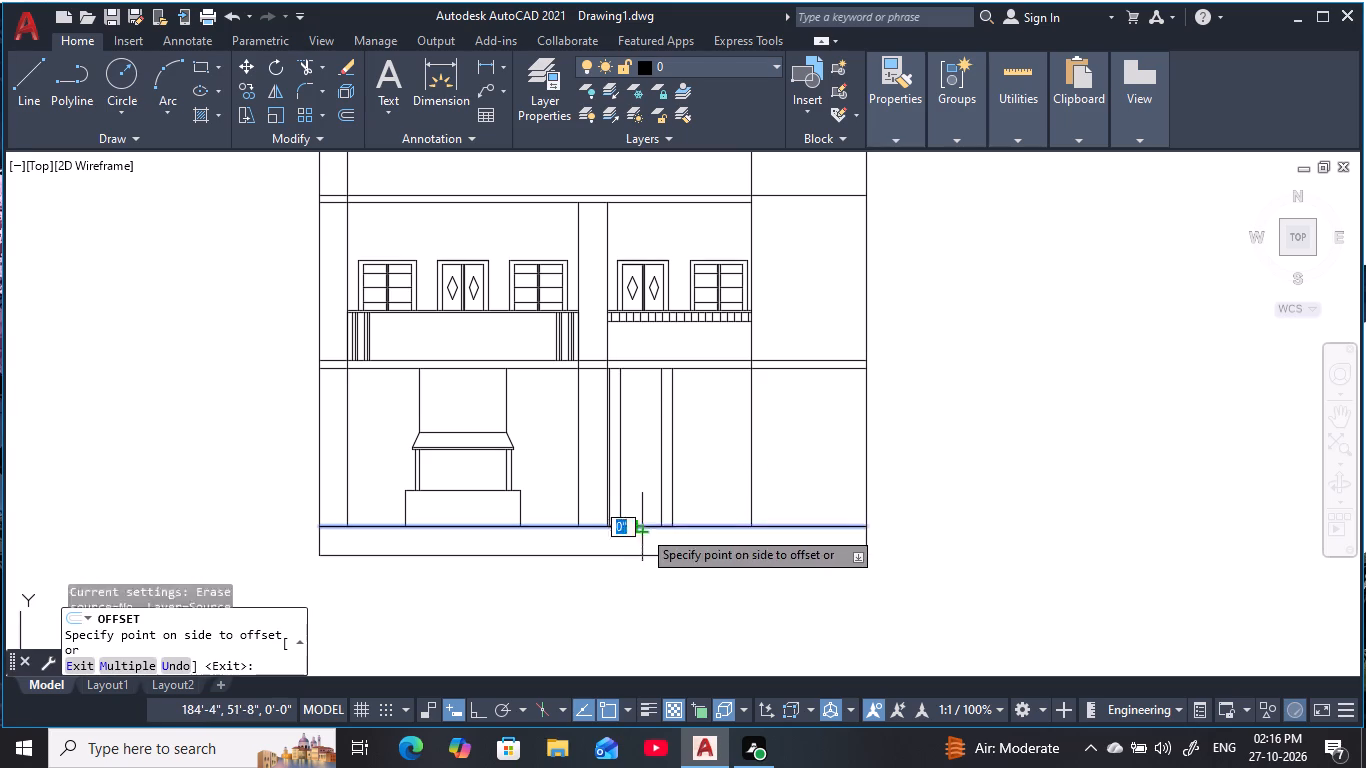
pyautogui.click(648, 413)
pyautogui.press('Escape')
pyautogui.press('Escape')
pyautogui.press('Escape')
pyautogui.press('Escape')
# Trim the 7' line between the left and middle bays and up to the door's leftmost vertical.
pyautogui.write('ttr')
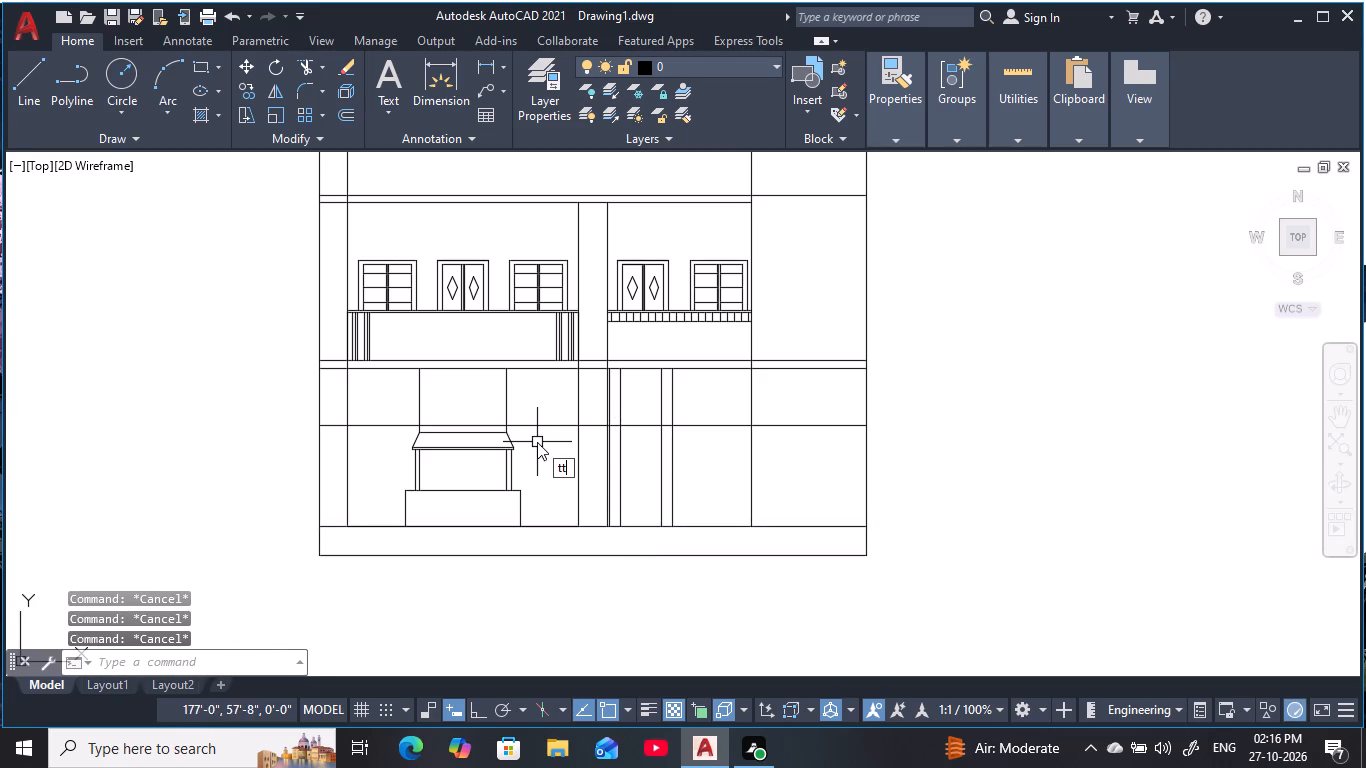
pyautogui.press('space')
pyautogui.press('Escape')
pyautogui.press('Escape')
pyautogui.write('tr')
pyautogui.press('space')
pyautogui.scroll(1, 548, 437)
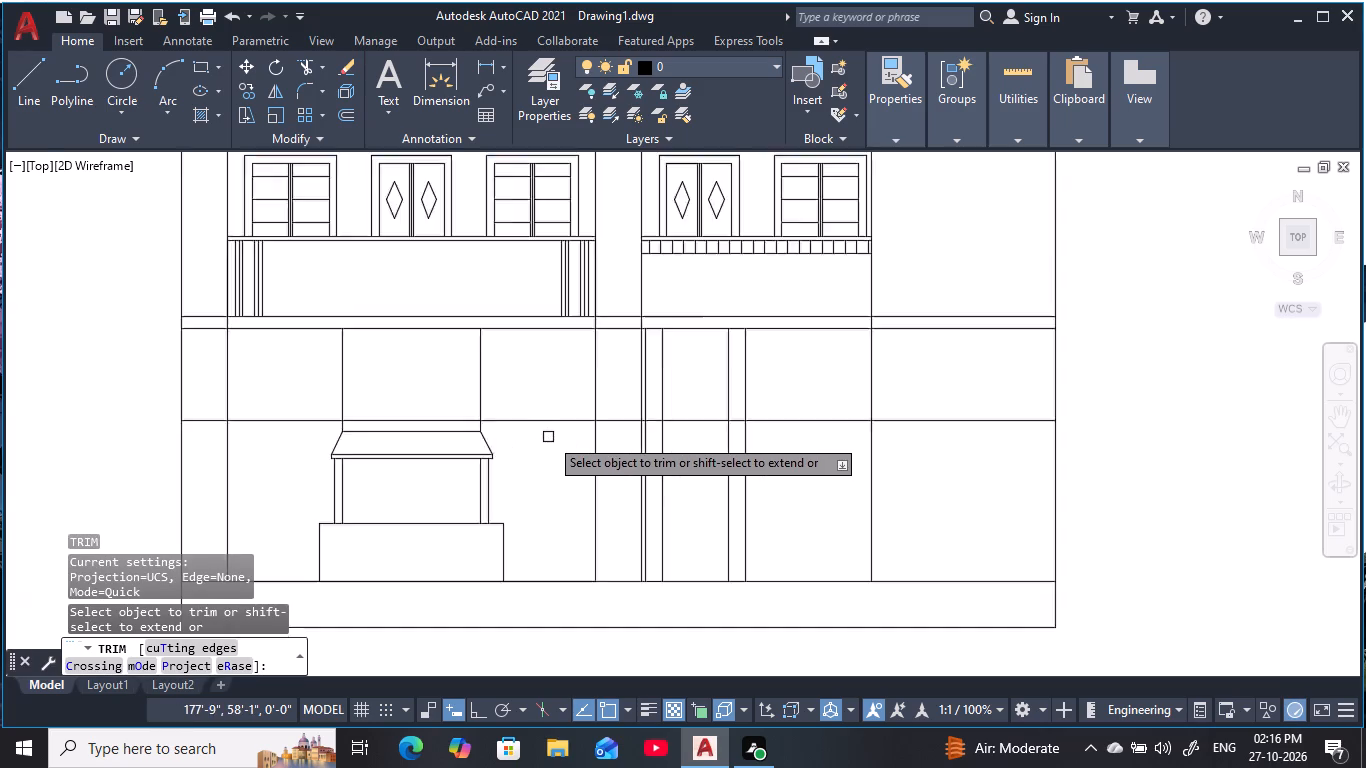
pyautogui.scroll(1, 549, 437)
pyautogui.moveTo(658, 429); pyautogui.dragTo(664, 401)
pyautogui.moveTo(664, 398); pyautogui.dragTo(666, 408, button='middle')
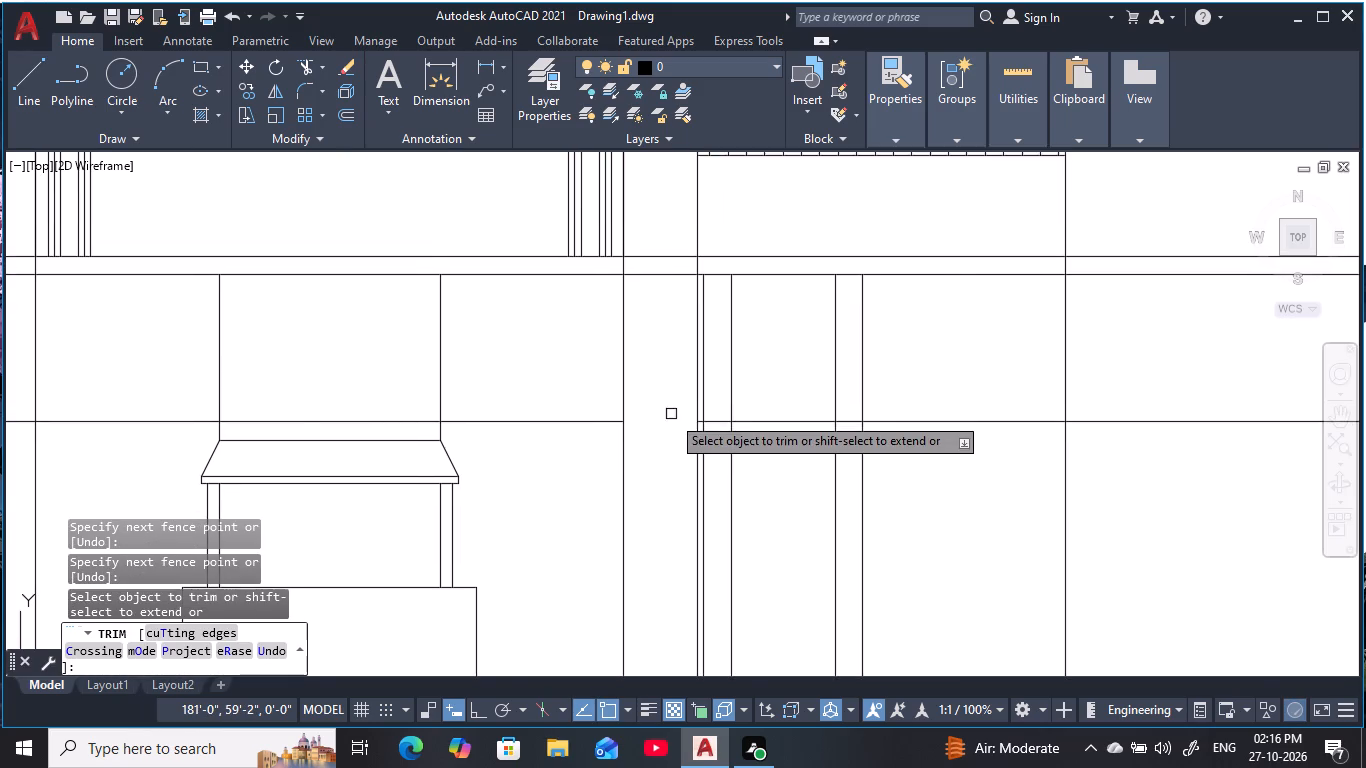
pyautogui.scroll(3, 696, 429)
pyautogui.click(712, 409)
pyautogui.scroll(-2, 558, 438)
pyautogui.moveTo(557, 440); pyautogui.dragTo(730, 441, button='middle')
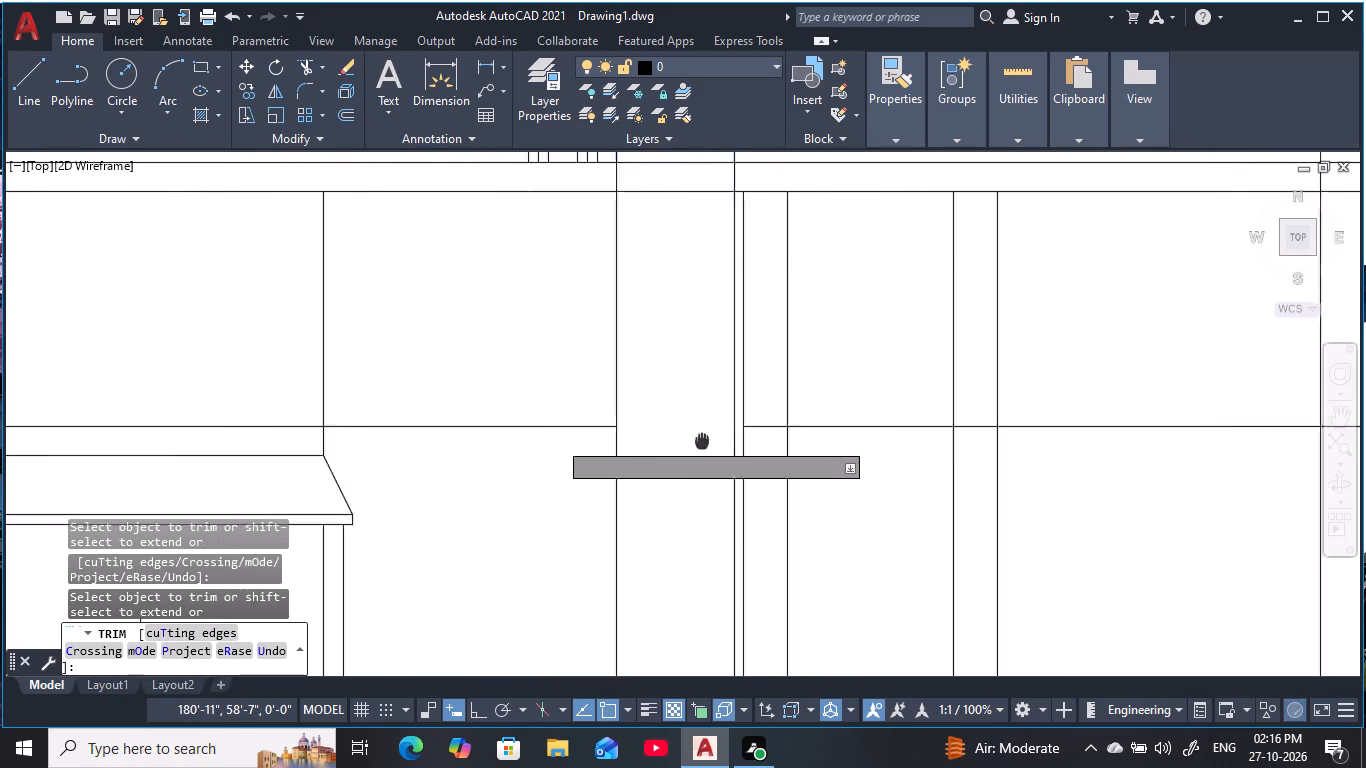
pyautogui.moveTo(730, 441); pyautogui.dragTo(743, 439, button='middle')
pyautogui.press('Escape')
pyautogui.press('Escape')
# Erase the leftover piece of the 7' line crossing the left bay.
pyautogui.click(604, 451)
pyautogui.click(529, 347)
pyautogui.write('e')
pyautogui.press('space')
pyautogui.press('Escape')
pyautogui.scroll(-2, 673, 393)
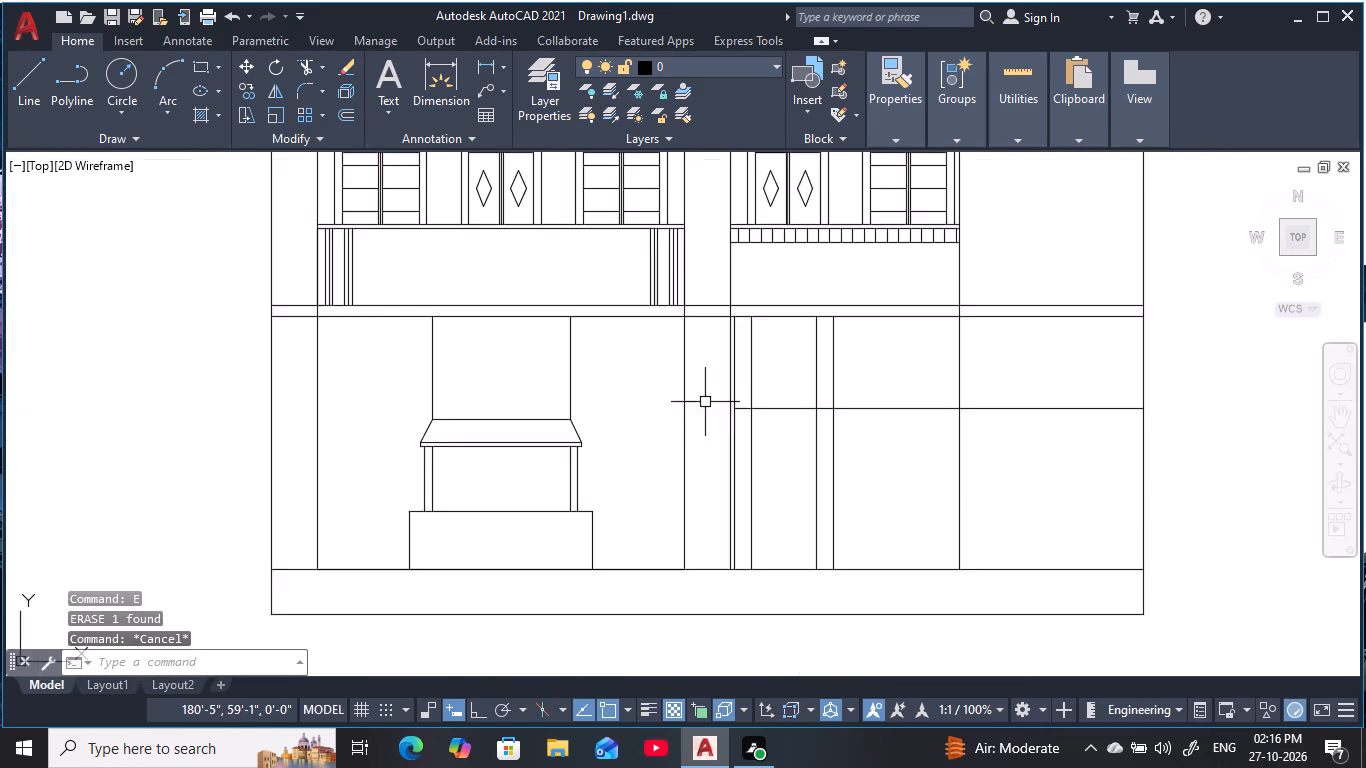
# Trim the four door verticals in the middle bay above the 7' line.
pyautogui.moveTo(707, 402); pyautogui.dragTo(597, 422, button='middle')
pyautogui.press('Escape')
pyautogui.press('Escape')
pyautogui.press('Escape')
pyautogui.press('Escape')
pyautogui.write('tr')
pyautogui.press('space')
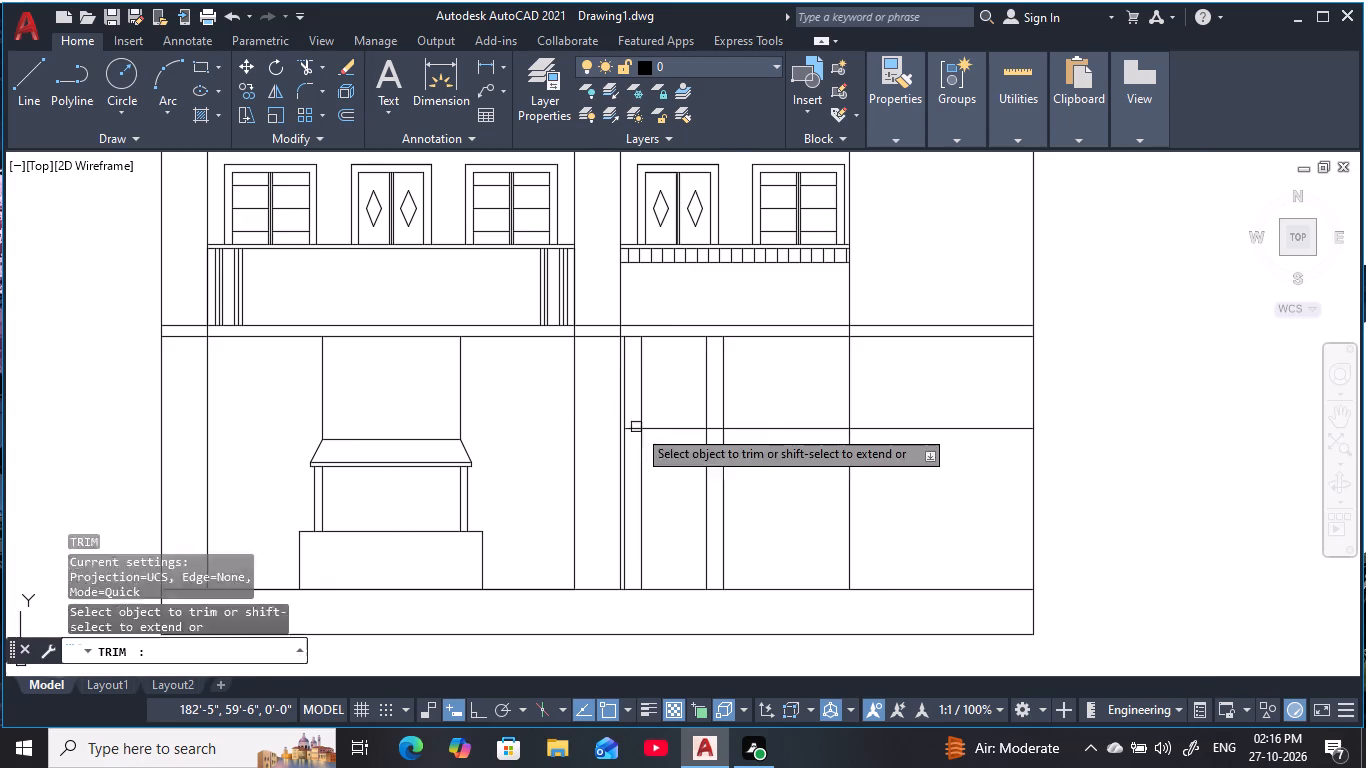
pyautogui.scroll(1, 756, 430)
pyautogui.moveTo(729, 392); pyautogui.dragTo(662, 400)
pyautogui.moveTo(593, 394); pyautogui.dragTo(647, 394, button='middle')
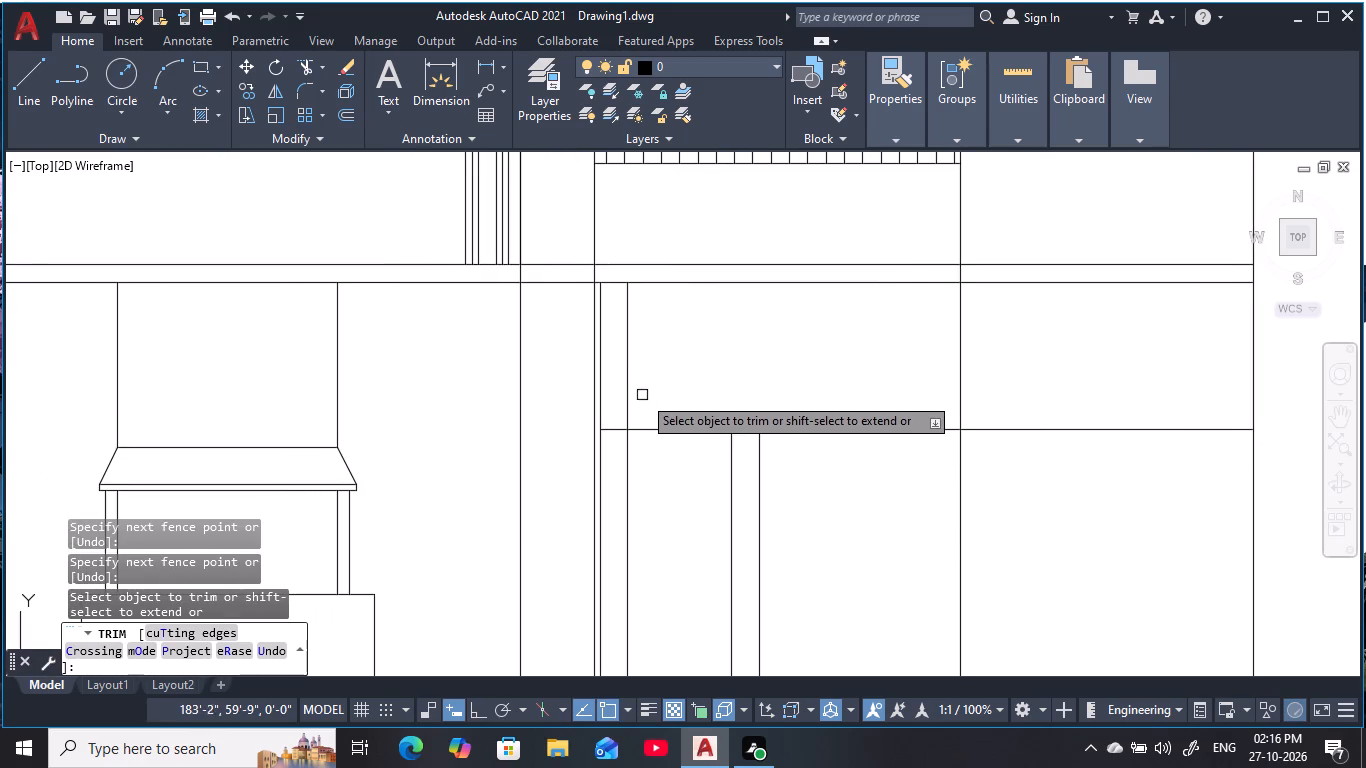
pyautogui.click(632, 396)
pyautogui.moveTo(660, 395); pyautogui.dragTo(702, 395, button='middle')
pyautogui.scroll(2, 655, 398)
pyautogui.click(624, 400)
pyautogui.scroll(-2, 773, 388)
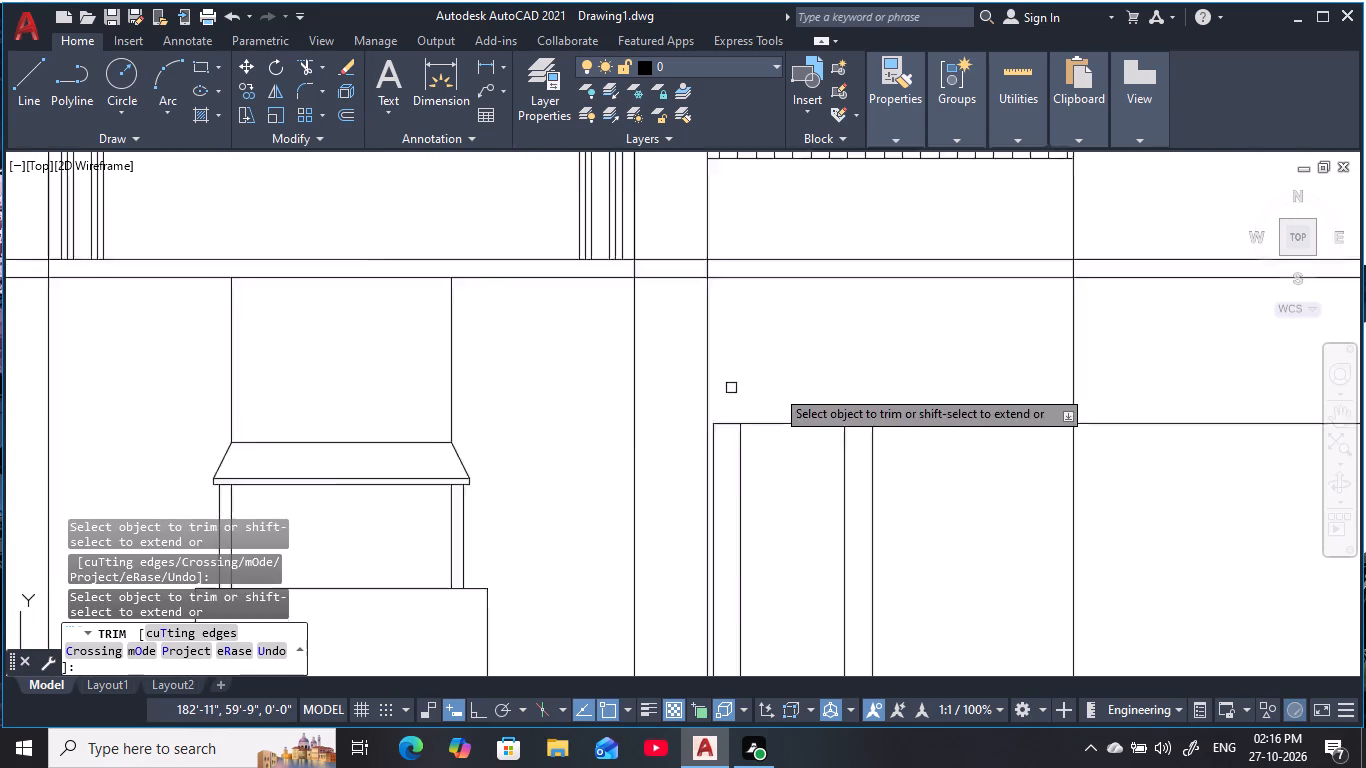
pyautogui.scroll(-1, 776, 388)
pyautogui.moveTo(778, 388); pyautogui.dragTo(653, 403, button='middle')
pyautogui.press('Escape')
pyautogui.press('Escape')
pyautogui.press('Escape')
pyautogui.press('Escape')
pyautogui.press('Escape')
# Trim the 7' line between the door's right edge and the middle bay's right boundary.
pyautogui.write('tyr')
pyautogui.press('space')
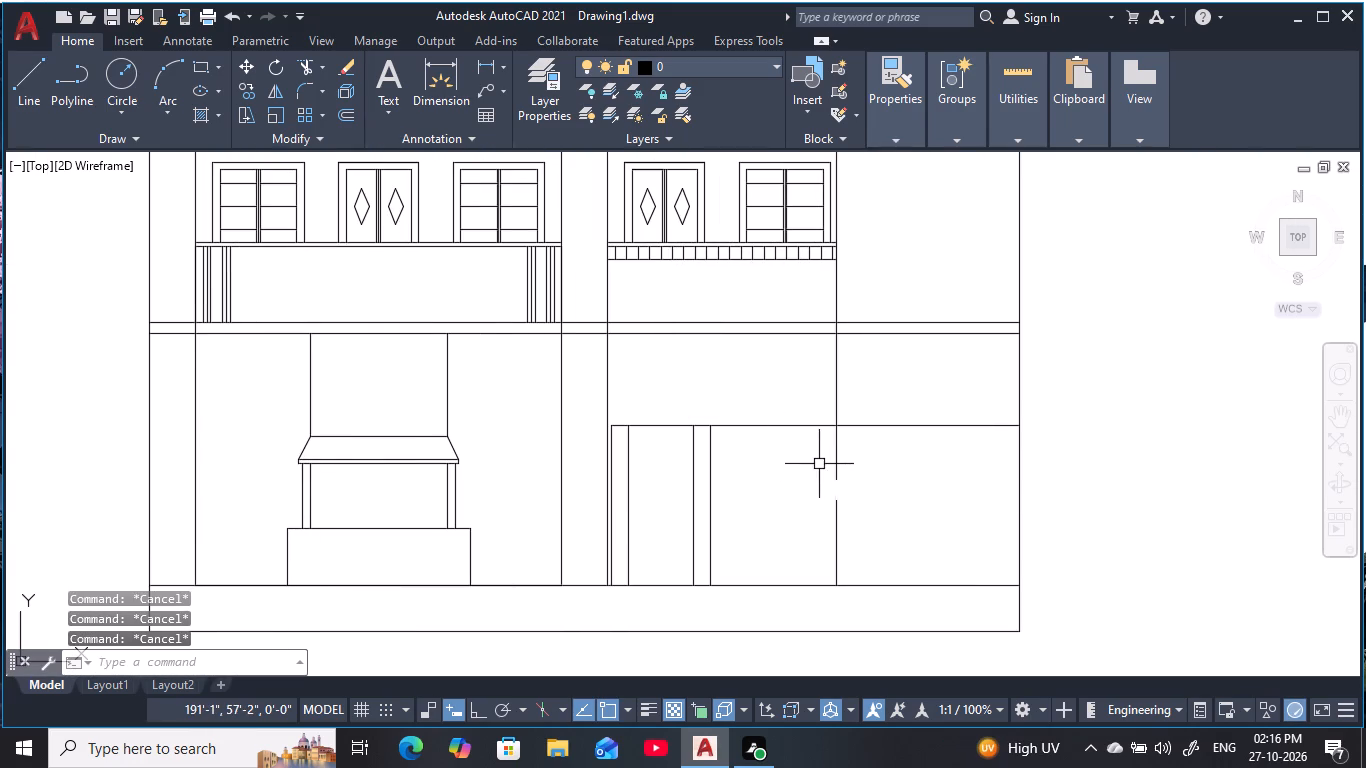
pyautogui.click(788, 468)
pyautogui.click(758, 391)
pyautogui.press('Escape')
pyautogui.press('Escape')
pyautogui.press('Escape')
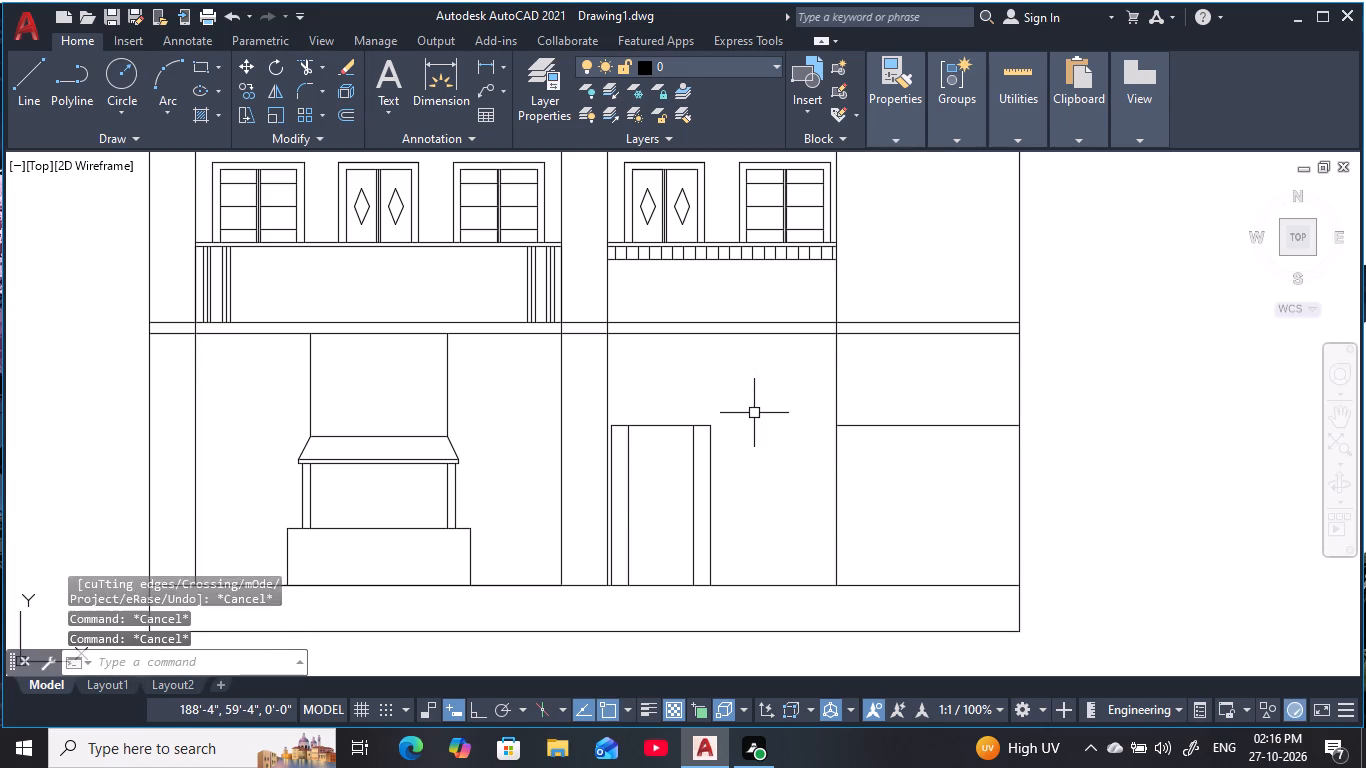
pyautogui.press('Escape')
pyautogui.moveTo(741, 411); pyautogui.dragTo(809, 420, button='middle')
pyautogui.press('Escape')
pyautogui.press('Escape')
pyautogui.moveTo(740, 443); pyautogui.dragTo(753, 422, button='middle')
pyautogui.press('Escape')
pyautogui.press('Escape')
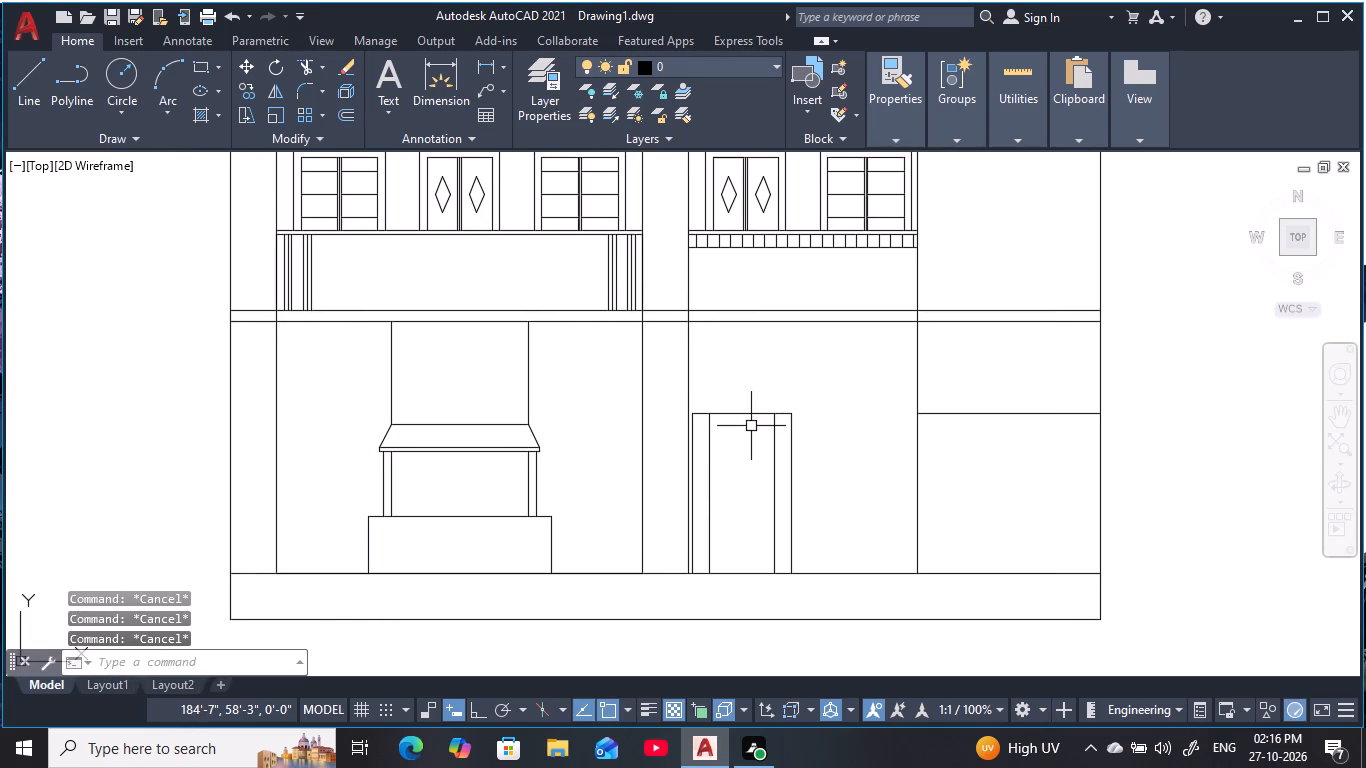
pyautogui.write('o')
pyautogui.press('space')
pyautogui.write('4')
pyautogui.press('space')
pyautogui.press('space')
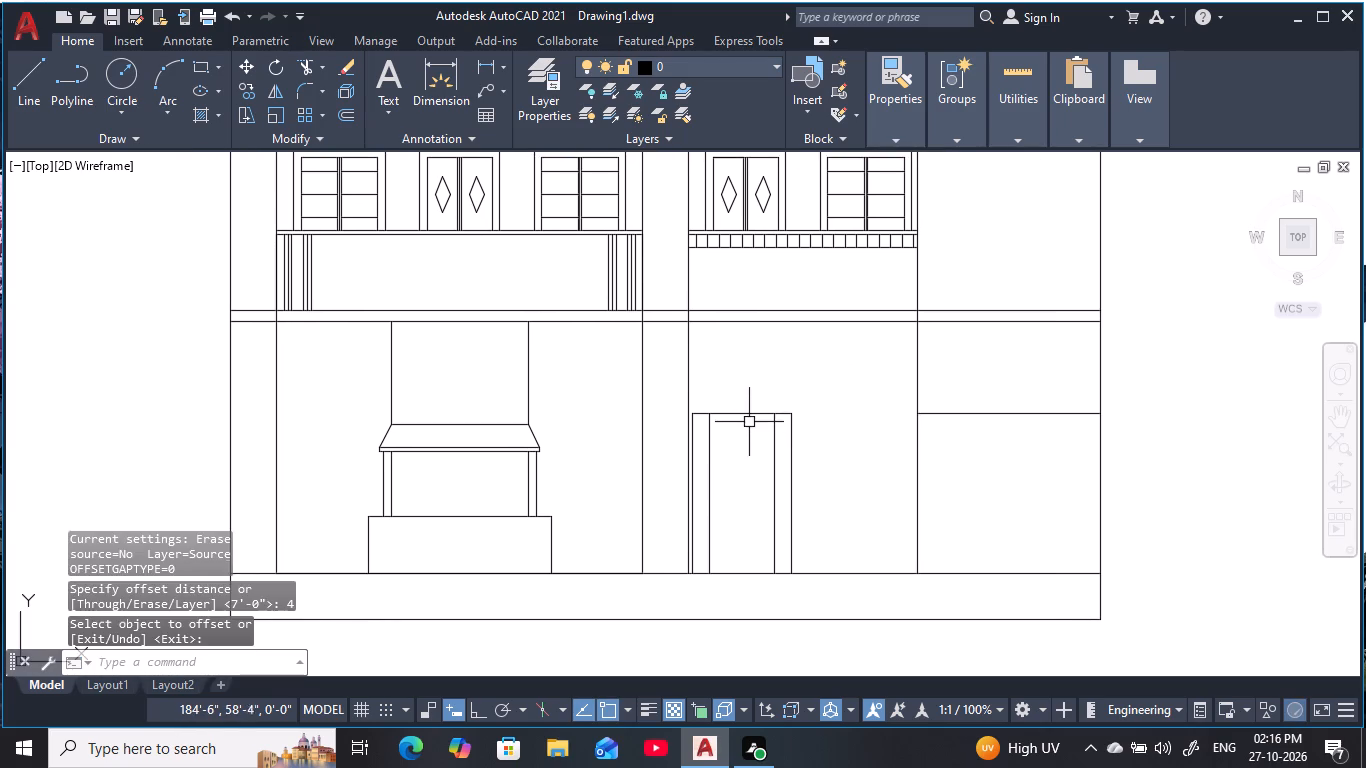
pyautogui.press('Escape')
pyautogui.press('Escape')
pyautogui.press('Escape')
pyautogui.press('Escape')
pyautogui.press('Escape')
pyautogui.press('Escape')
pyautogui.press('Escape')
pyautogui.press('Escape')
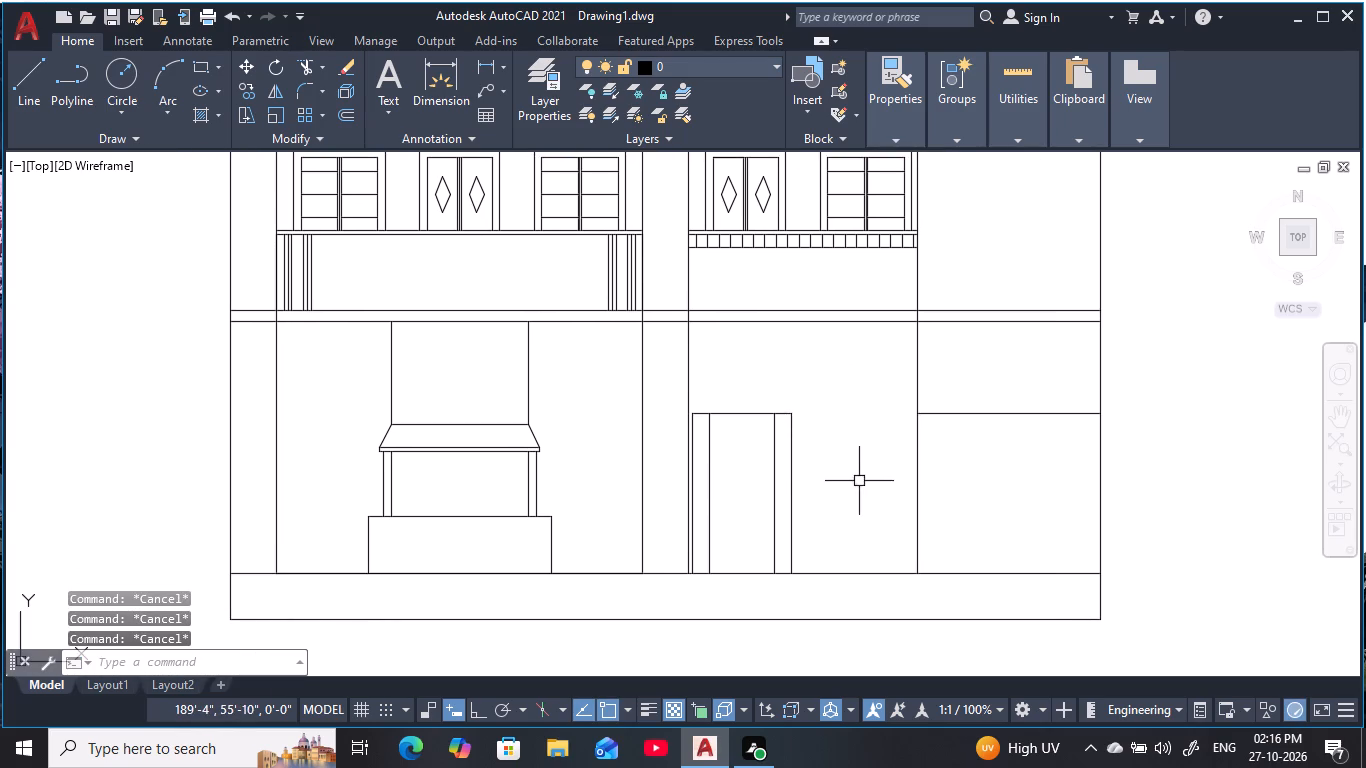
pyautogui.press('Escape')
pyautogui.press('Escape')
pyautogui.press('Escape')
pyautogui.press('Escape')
# Offset both inner vertical lines of the ground-floor door 2" toward the centre of the opening.
pyautogui.write('o')
pyautogui.press('space')
pyautogui.write('2')
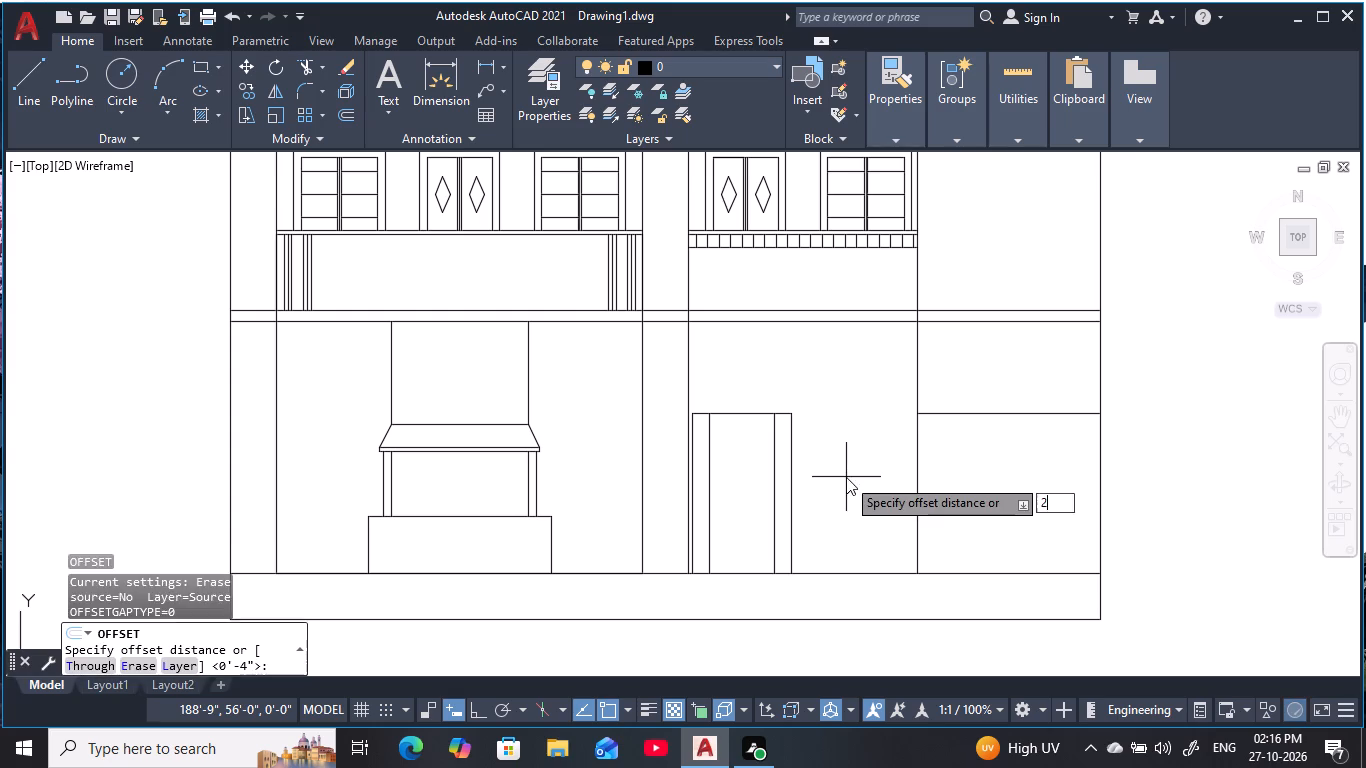
pyautogui.press('space')
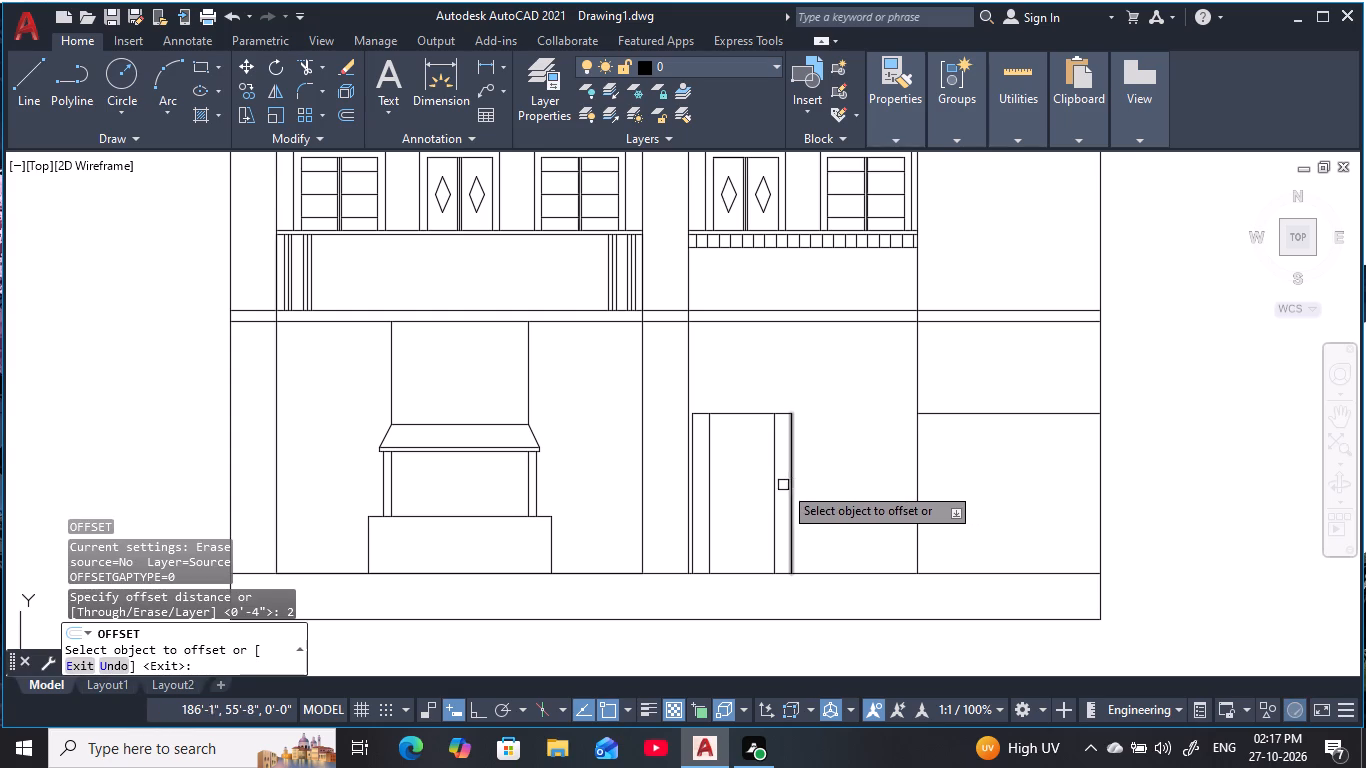
pyautogui.click(773, 478)
pyautogui.click(736, 488)
pyautogui.click(709, 489)
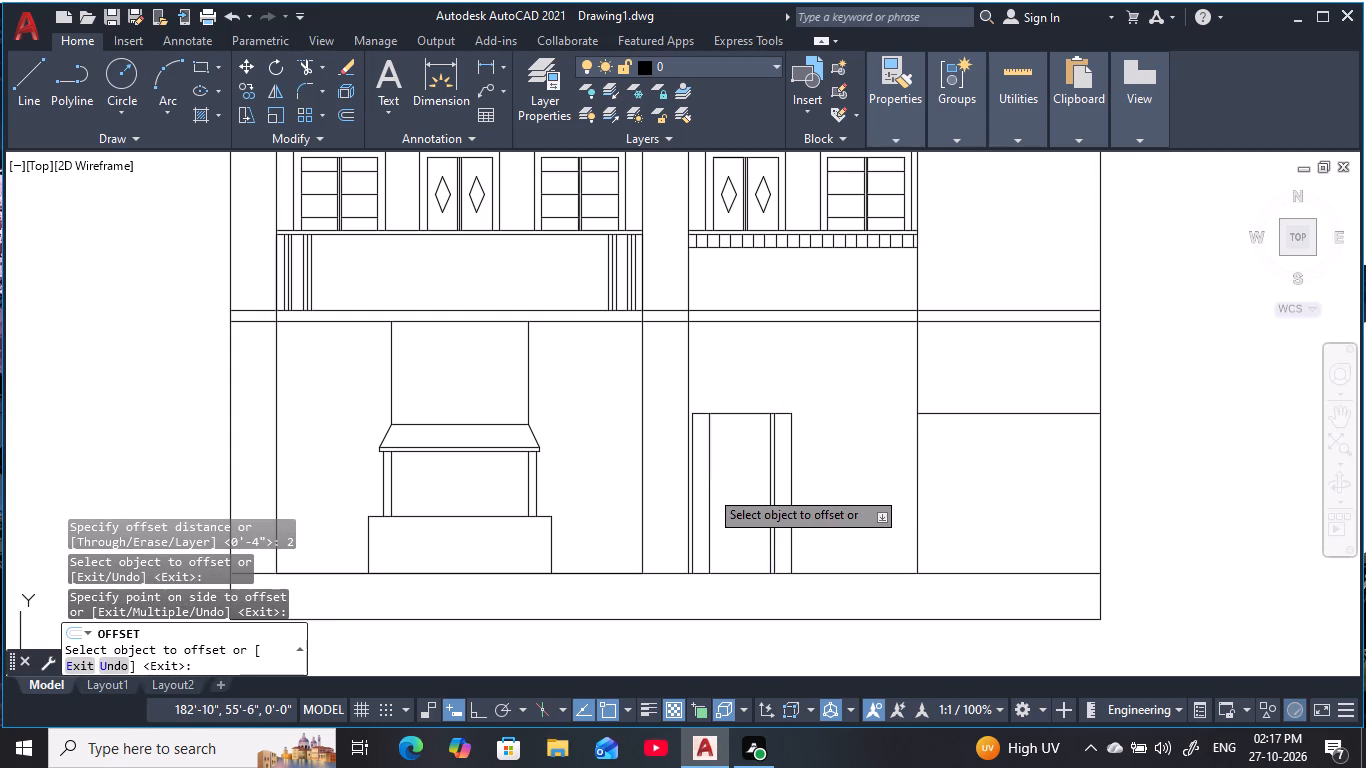
pyautogui.click(753, 491)
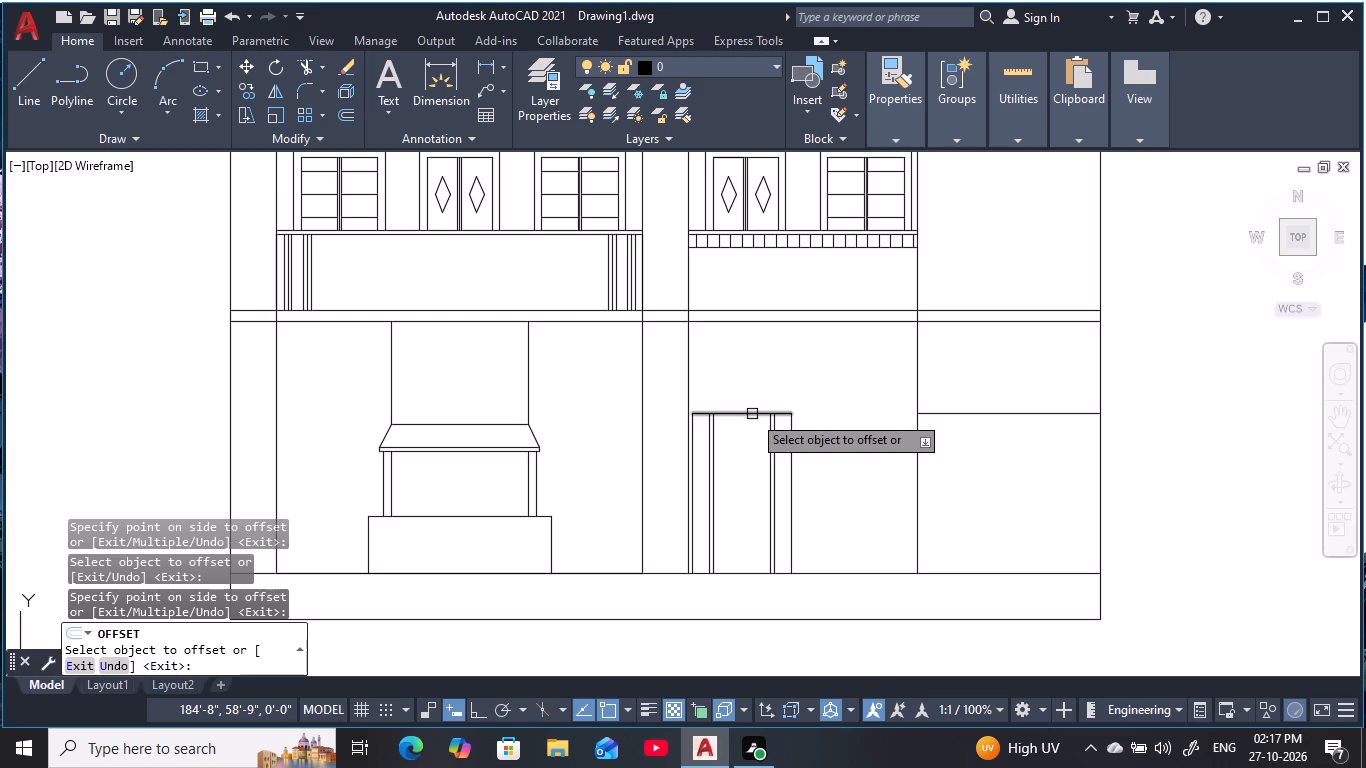
pyautogui.press('Escape')
pyautogui.press('Escape')
pyautogui.press('Escape')
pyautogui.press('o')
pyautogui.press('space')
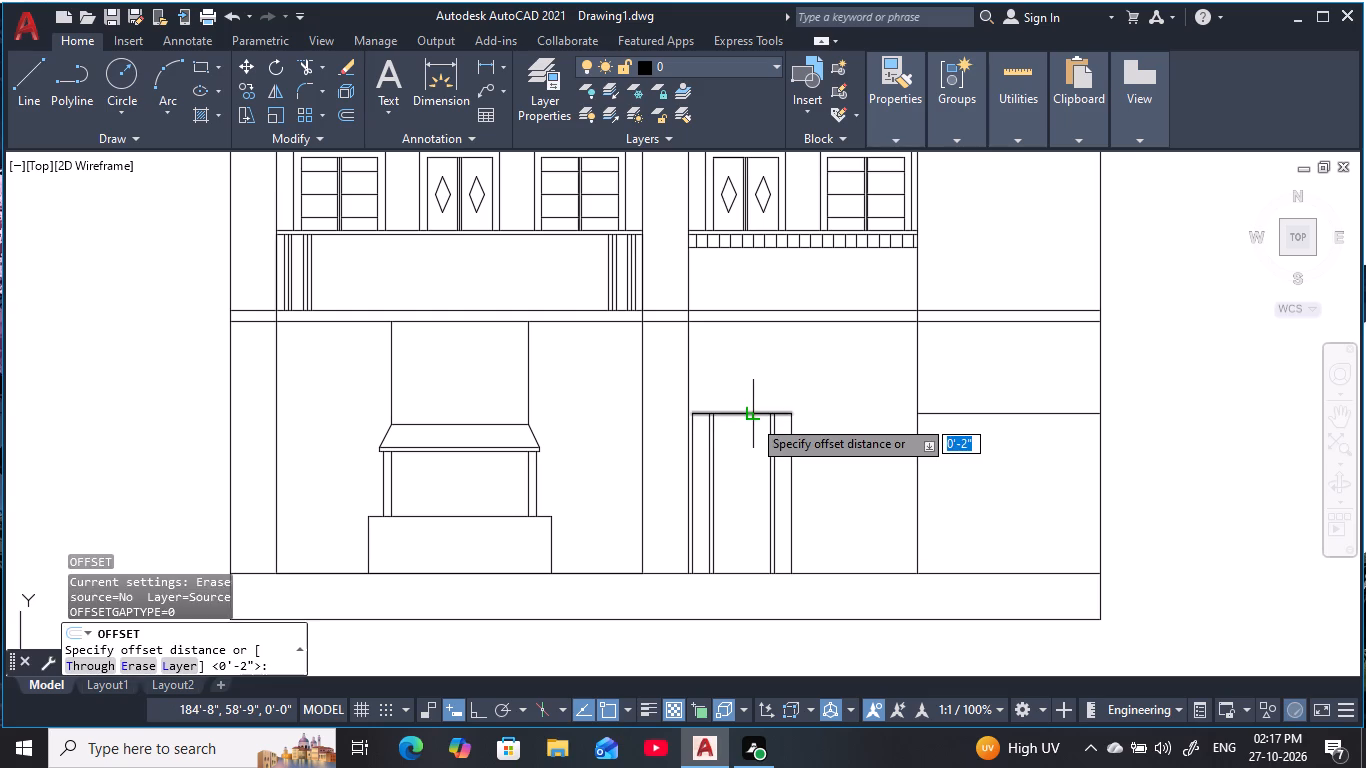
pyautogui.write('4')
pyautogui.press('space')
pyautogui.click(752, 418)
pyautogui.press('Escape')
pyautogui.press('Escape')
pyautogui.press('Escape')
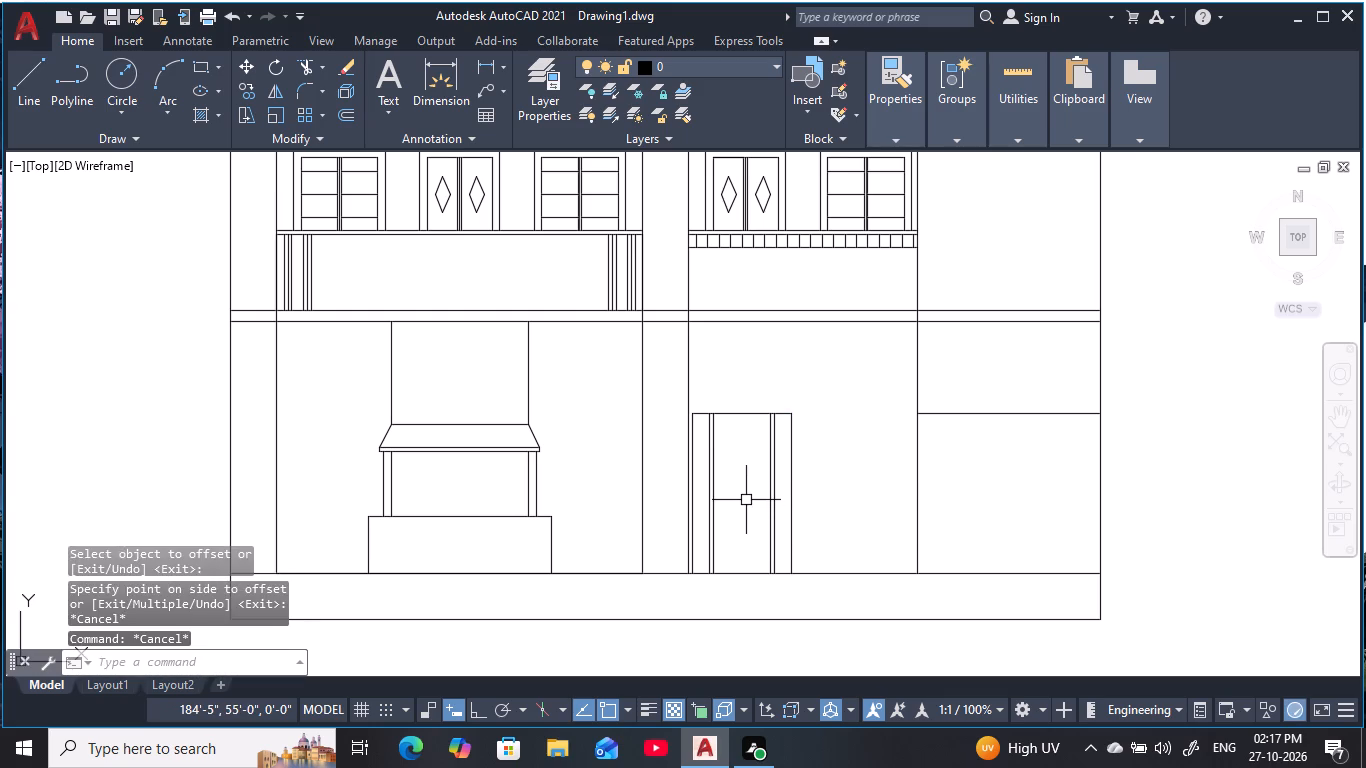
# Offset the top line of the ground-floor door 6" downward.
pyautogui.write('o 6')
pyautogui.press('space')
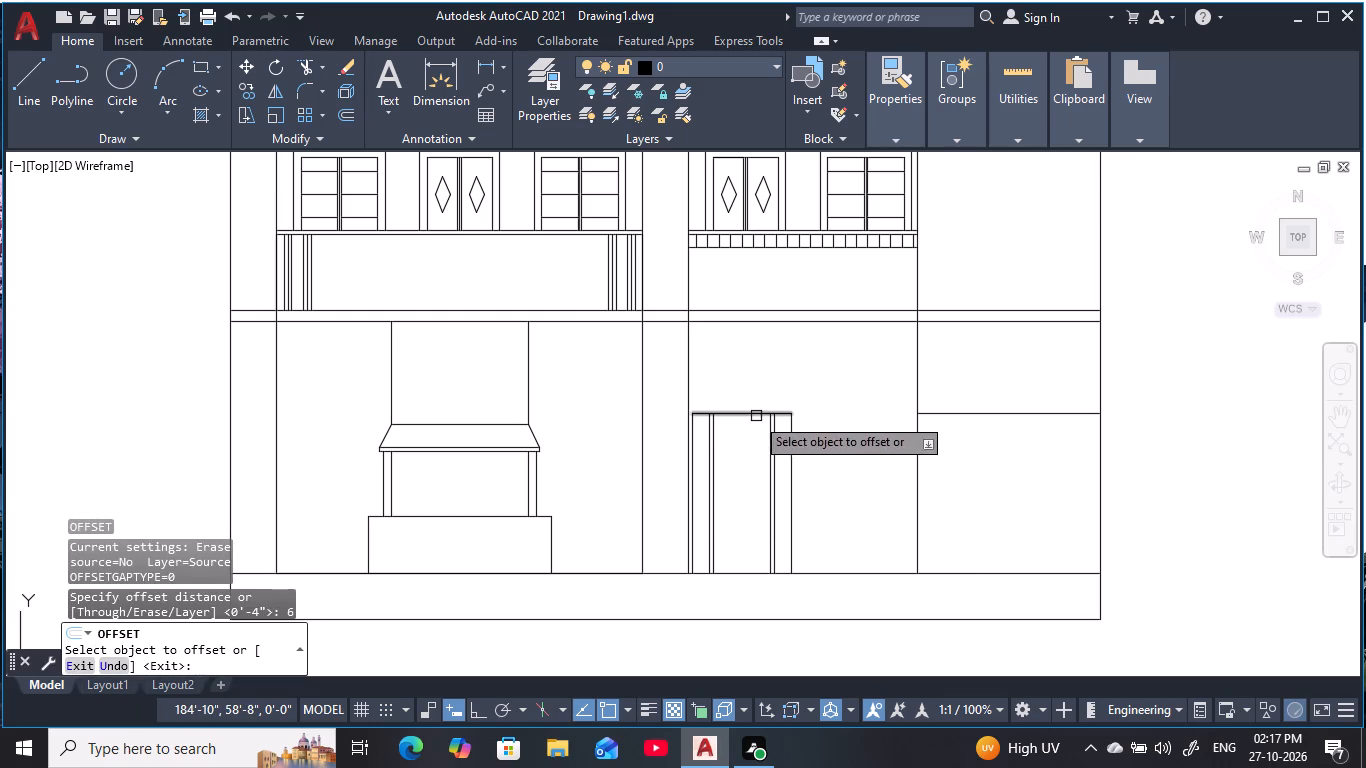
pyautogui.click(755, 415)
pyautogui.click(745, 505)
pyautogui.press('Escape')
pyautogui.press('Escape')
pyautogui.press('Escape')
pyautogui.press('Escape')
# Offset the new horizontal line below the door's top line another 2" downward.
pyautogui.write('o 2')
pyautogui.press('space')
pyautogui.click(748, 427)
pyautogui.click(738, 505)
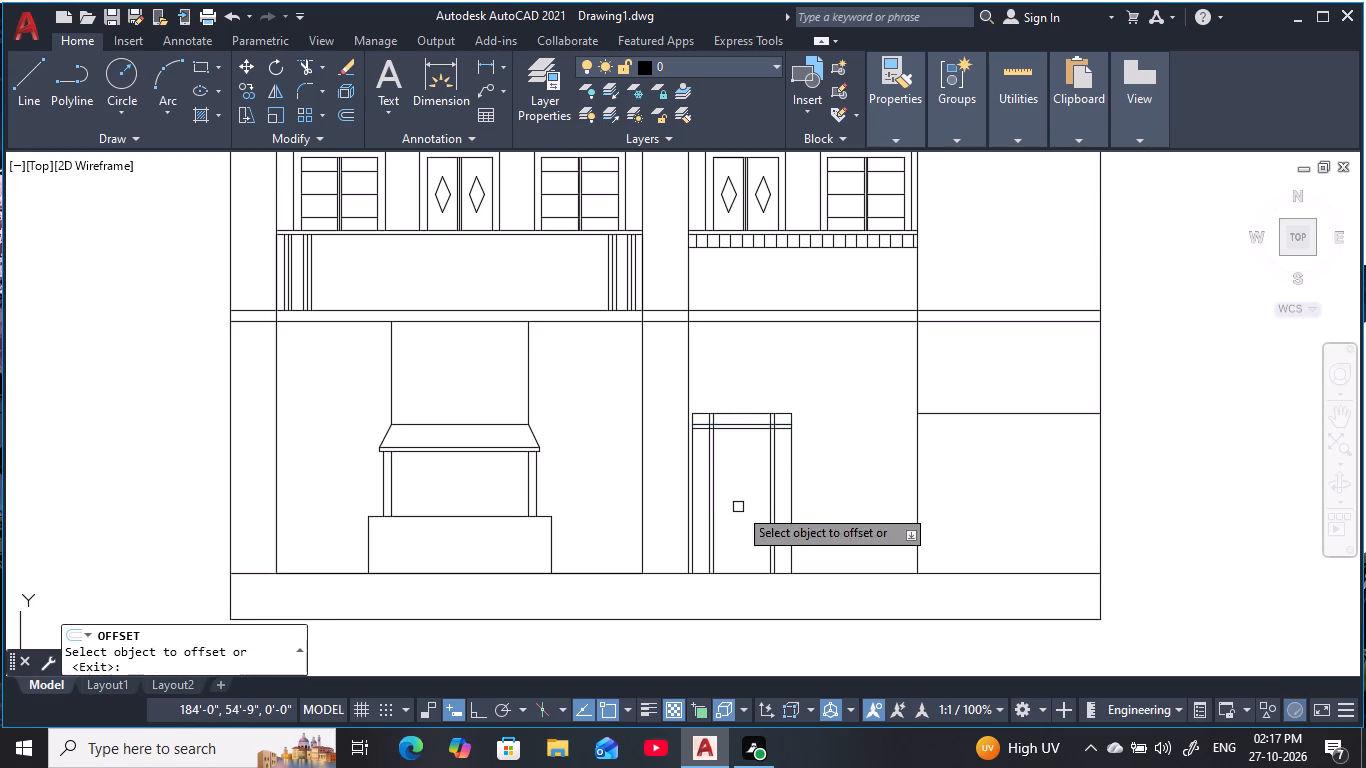
pyautogui.press('Escape')
pyautogui.press('Escape')
pyautogui.press('Escape')
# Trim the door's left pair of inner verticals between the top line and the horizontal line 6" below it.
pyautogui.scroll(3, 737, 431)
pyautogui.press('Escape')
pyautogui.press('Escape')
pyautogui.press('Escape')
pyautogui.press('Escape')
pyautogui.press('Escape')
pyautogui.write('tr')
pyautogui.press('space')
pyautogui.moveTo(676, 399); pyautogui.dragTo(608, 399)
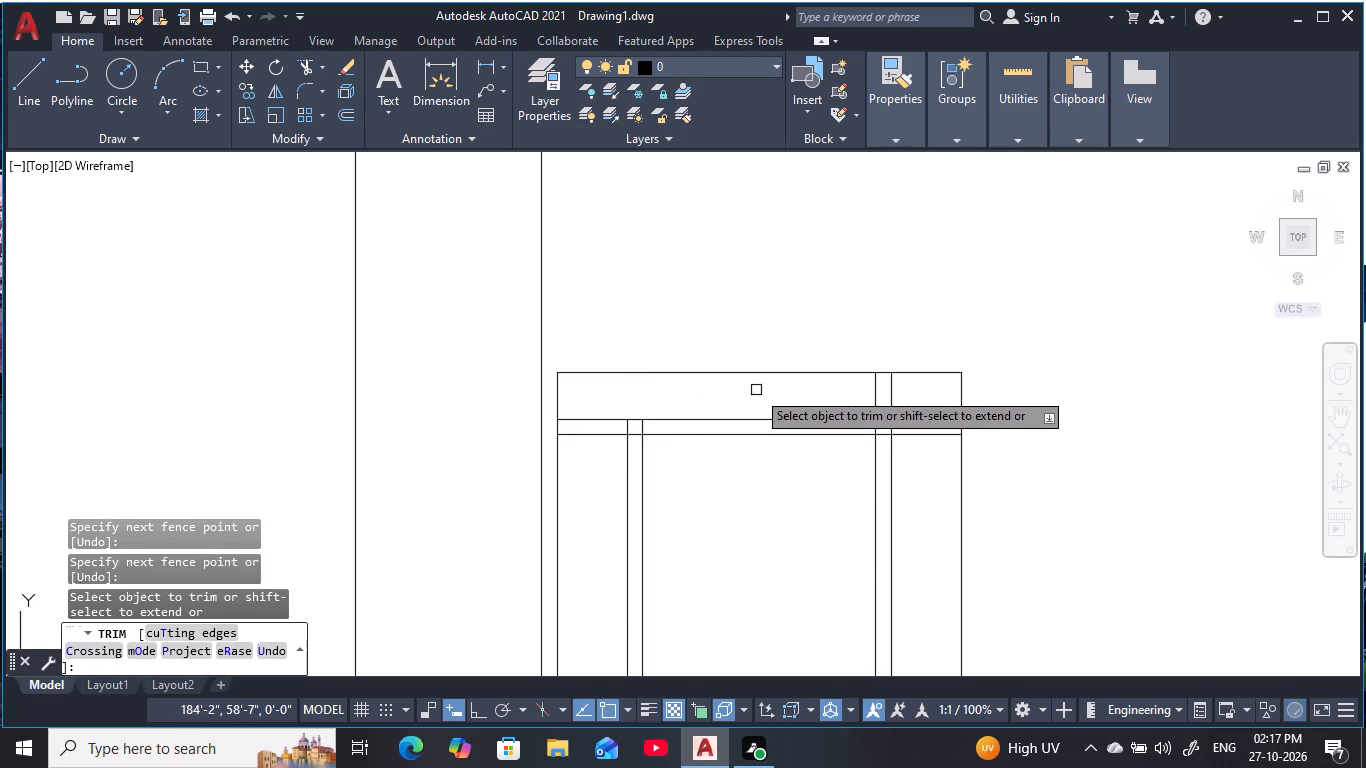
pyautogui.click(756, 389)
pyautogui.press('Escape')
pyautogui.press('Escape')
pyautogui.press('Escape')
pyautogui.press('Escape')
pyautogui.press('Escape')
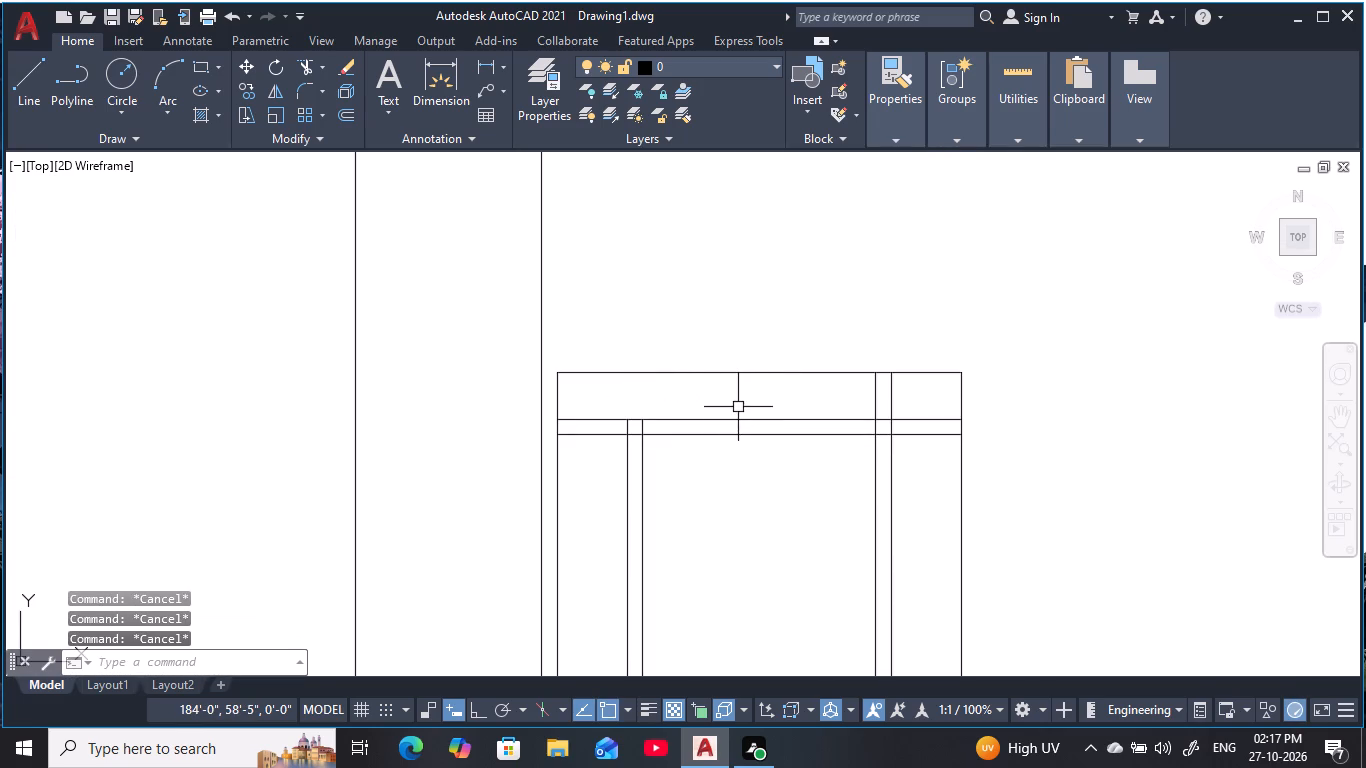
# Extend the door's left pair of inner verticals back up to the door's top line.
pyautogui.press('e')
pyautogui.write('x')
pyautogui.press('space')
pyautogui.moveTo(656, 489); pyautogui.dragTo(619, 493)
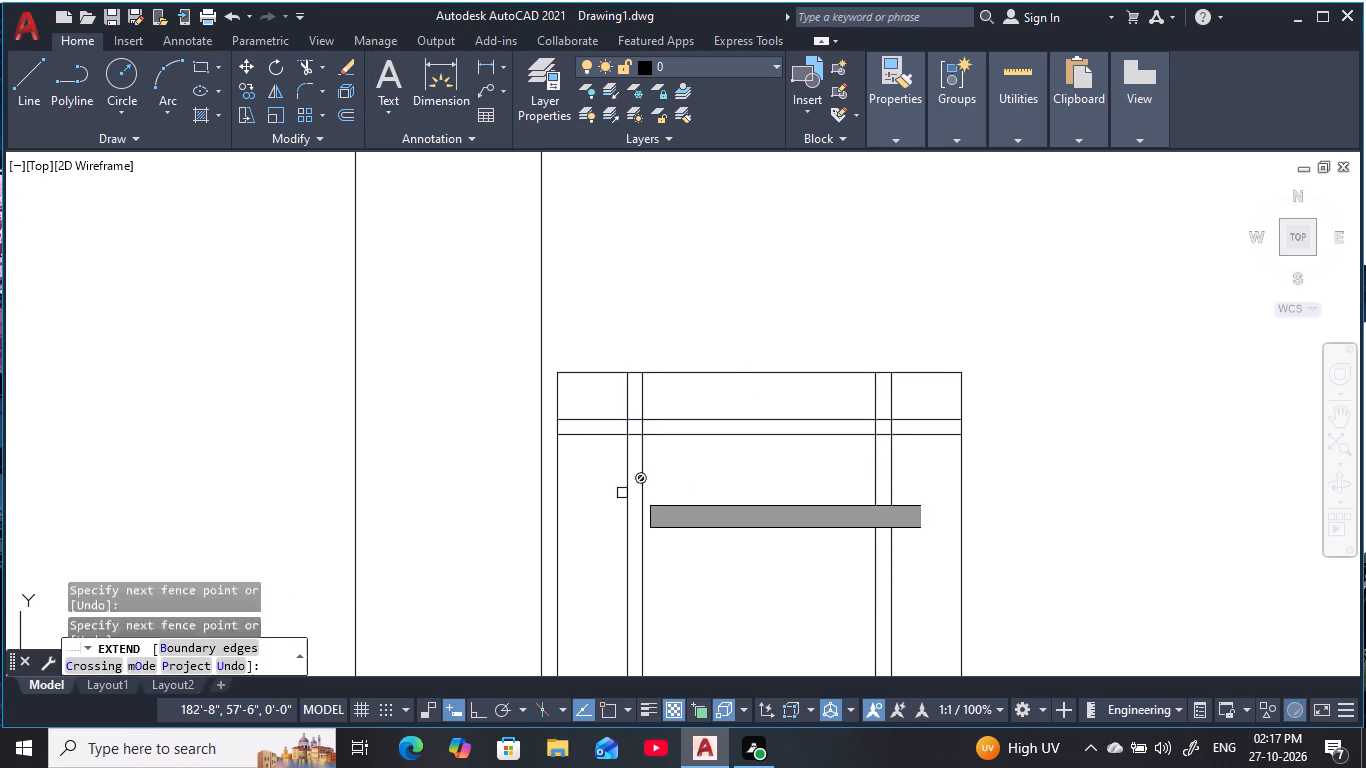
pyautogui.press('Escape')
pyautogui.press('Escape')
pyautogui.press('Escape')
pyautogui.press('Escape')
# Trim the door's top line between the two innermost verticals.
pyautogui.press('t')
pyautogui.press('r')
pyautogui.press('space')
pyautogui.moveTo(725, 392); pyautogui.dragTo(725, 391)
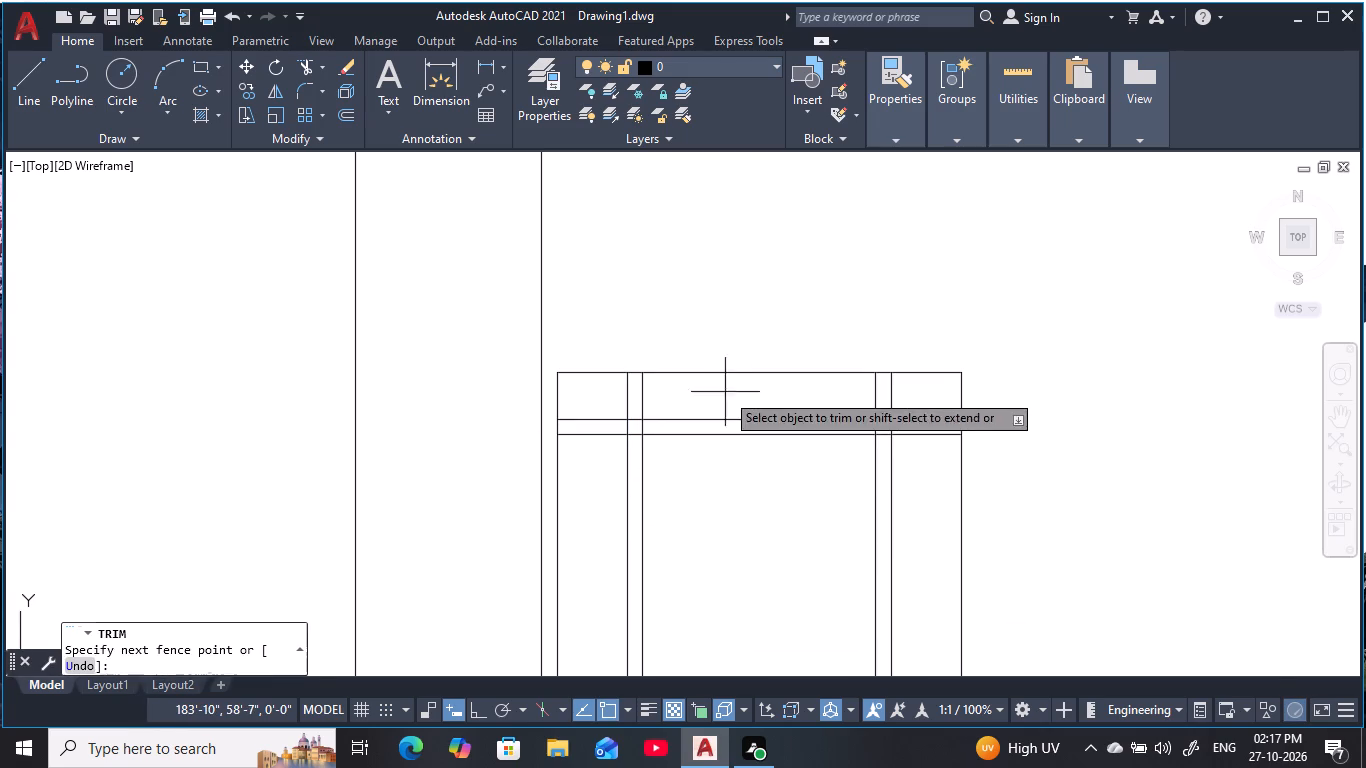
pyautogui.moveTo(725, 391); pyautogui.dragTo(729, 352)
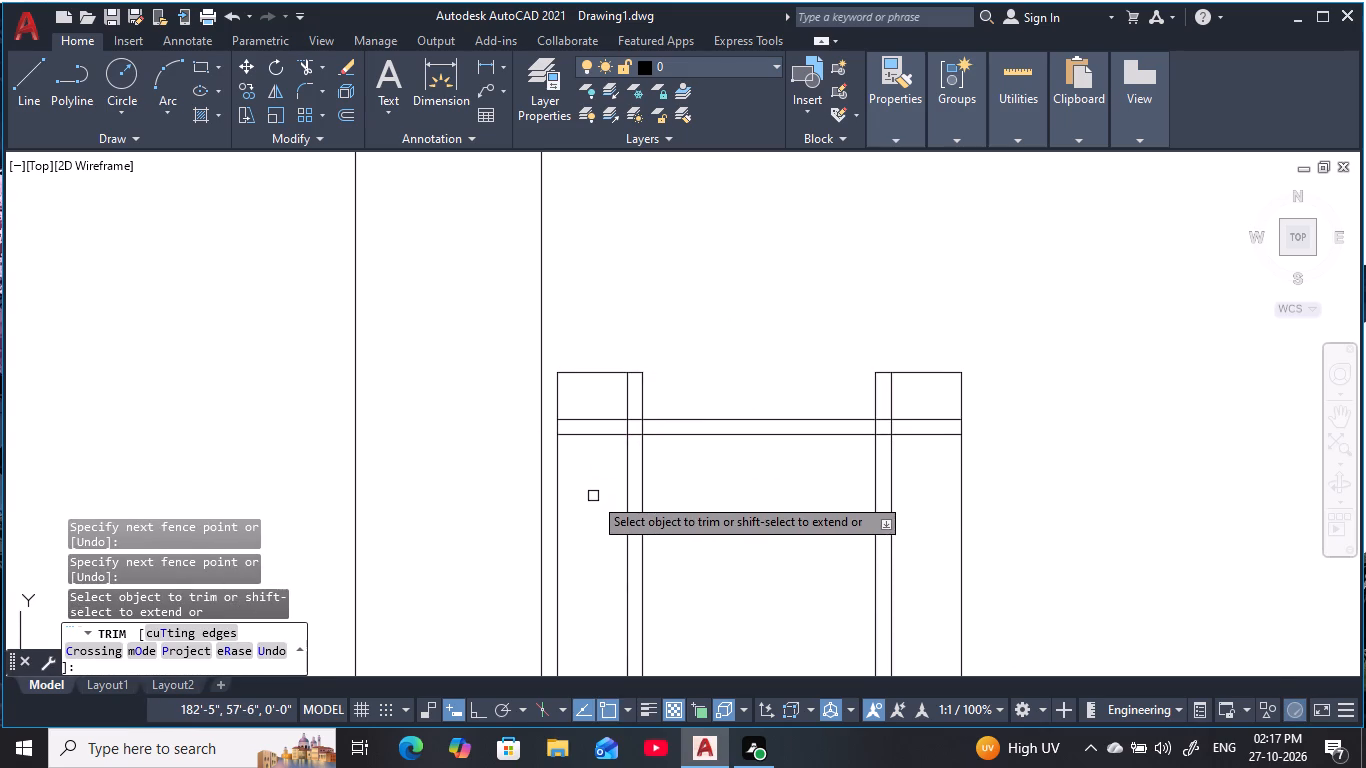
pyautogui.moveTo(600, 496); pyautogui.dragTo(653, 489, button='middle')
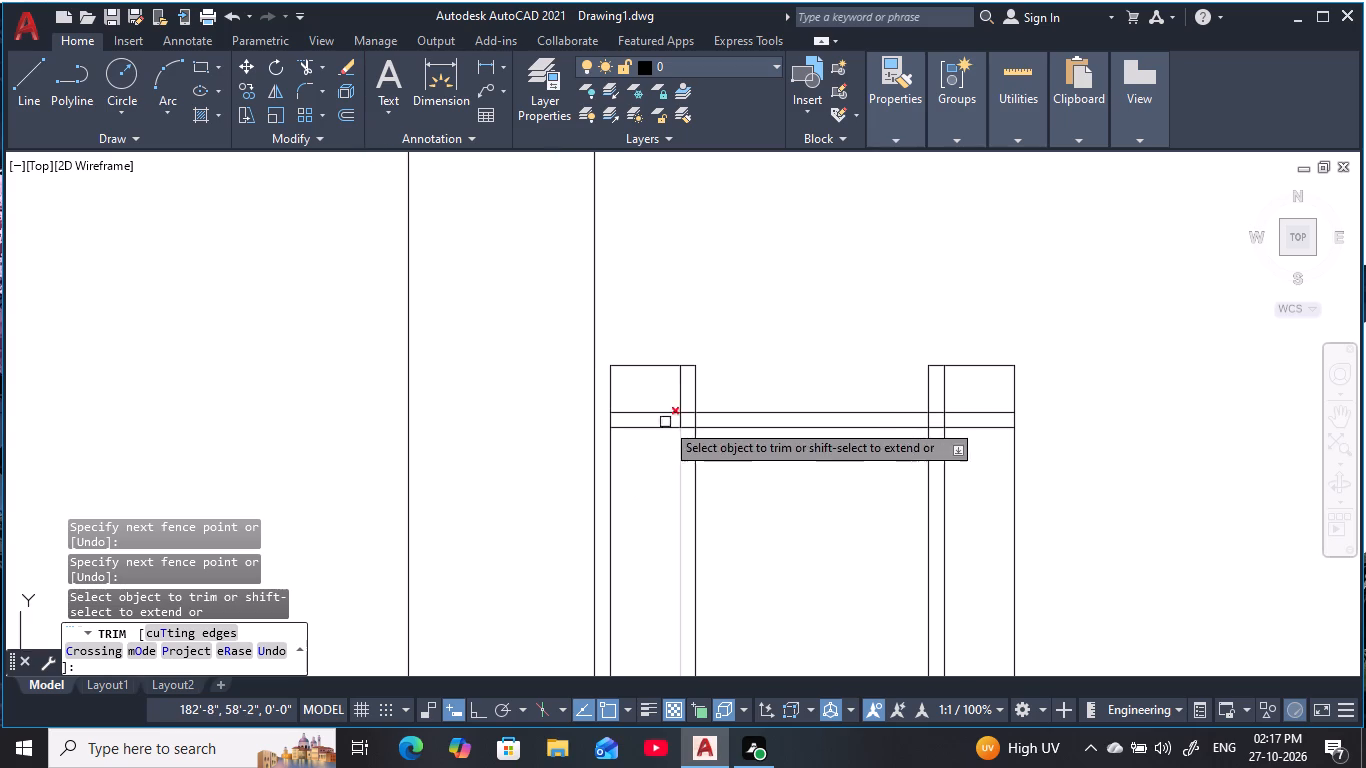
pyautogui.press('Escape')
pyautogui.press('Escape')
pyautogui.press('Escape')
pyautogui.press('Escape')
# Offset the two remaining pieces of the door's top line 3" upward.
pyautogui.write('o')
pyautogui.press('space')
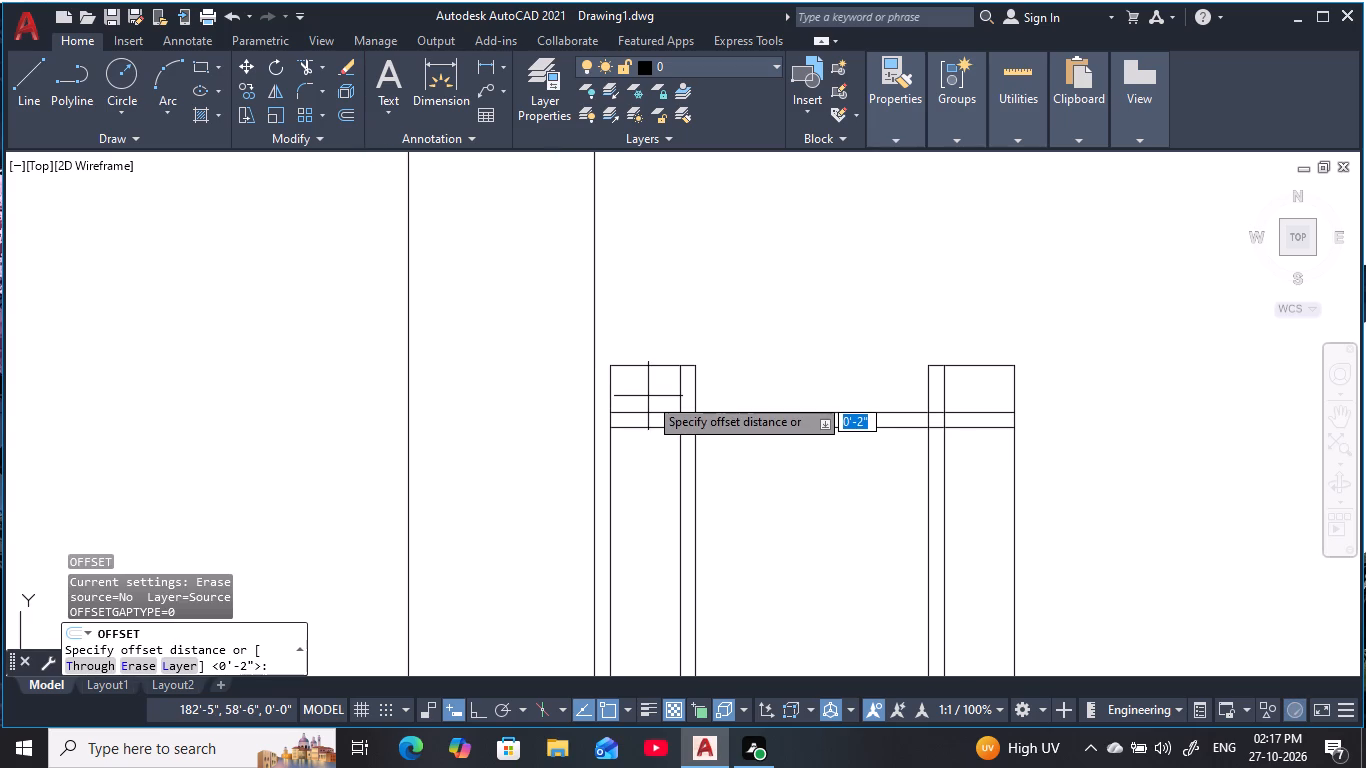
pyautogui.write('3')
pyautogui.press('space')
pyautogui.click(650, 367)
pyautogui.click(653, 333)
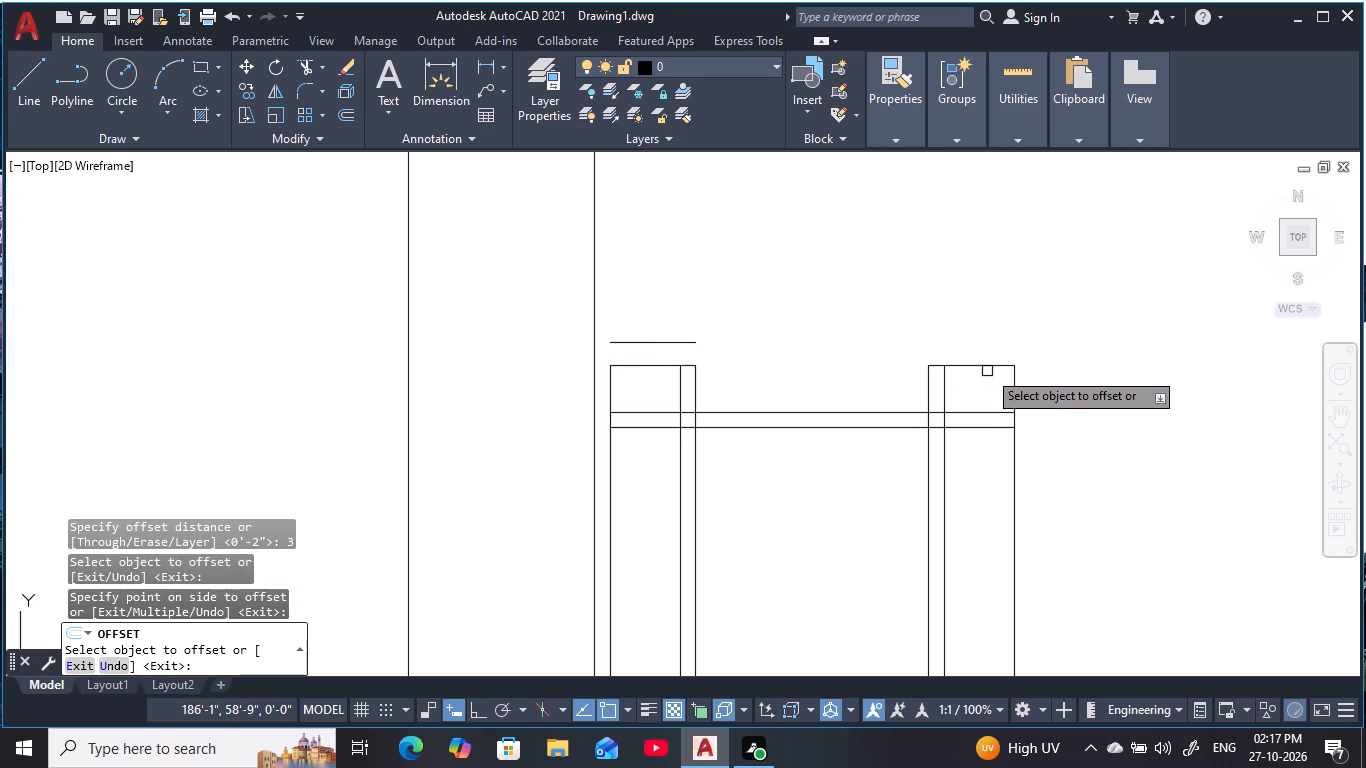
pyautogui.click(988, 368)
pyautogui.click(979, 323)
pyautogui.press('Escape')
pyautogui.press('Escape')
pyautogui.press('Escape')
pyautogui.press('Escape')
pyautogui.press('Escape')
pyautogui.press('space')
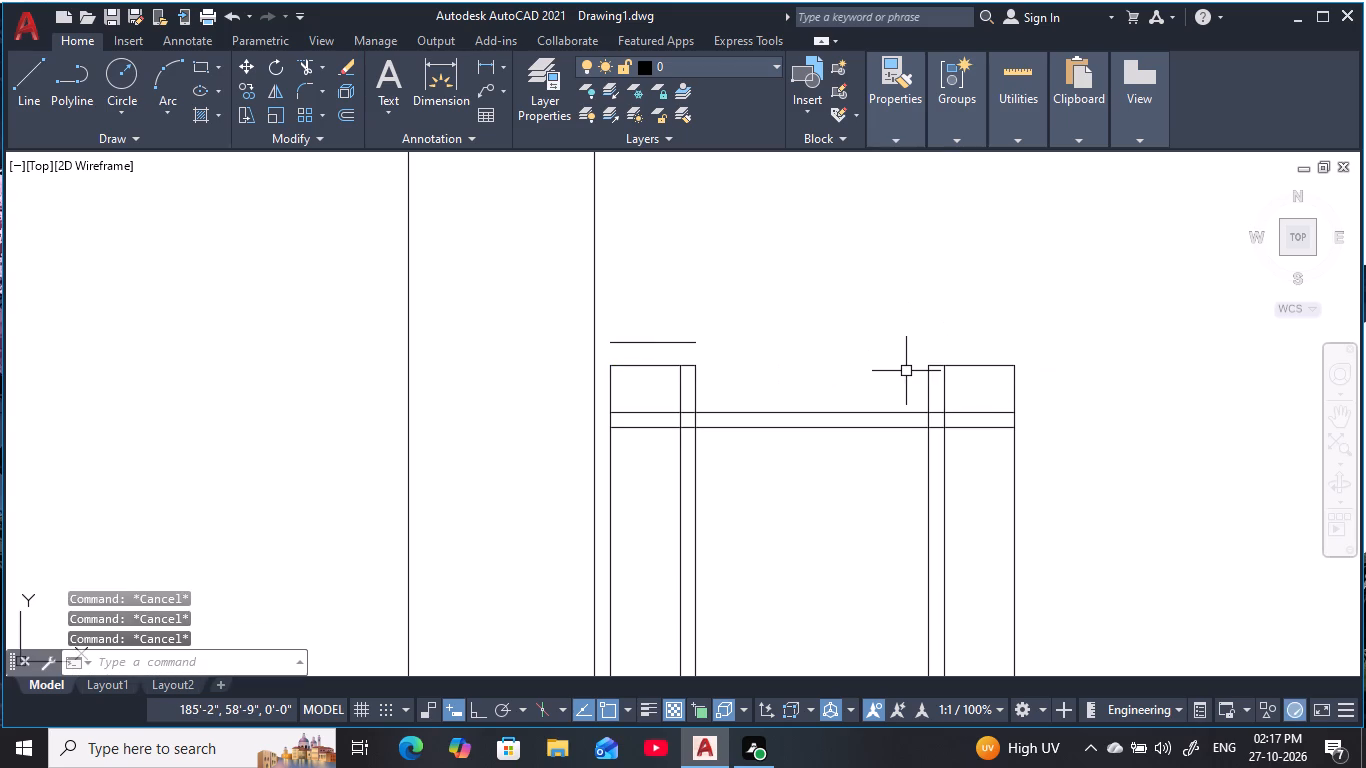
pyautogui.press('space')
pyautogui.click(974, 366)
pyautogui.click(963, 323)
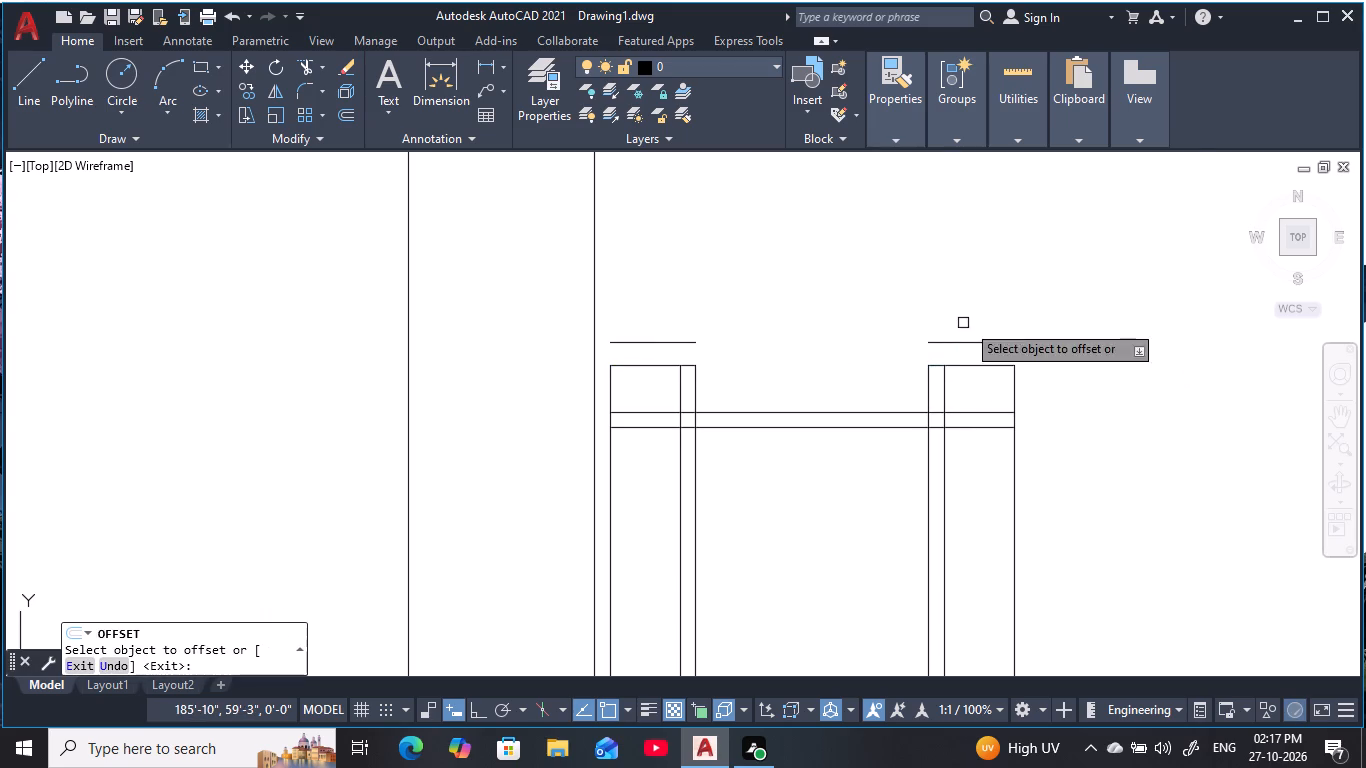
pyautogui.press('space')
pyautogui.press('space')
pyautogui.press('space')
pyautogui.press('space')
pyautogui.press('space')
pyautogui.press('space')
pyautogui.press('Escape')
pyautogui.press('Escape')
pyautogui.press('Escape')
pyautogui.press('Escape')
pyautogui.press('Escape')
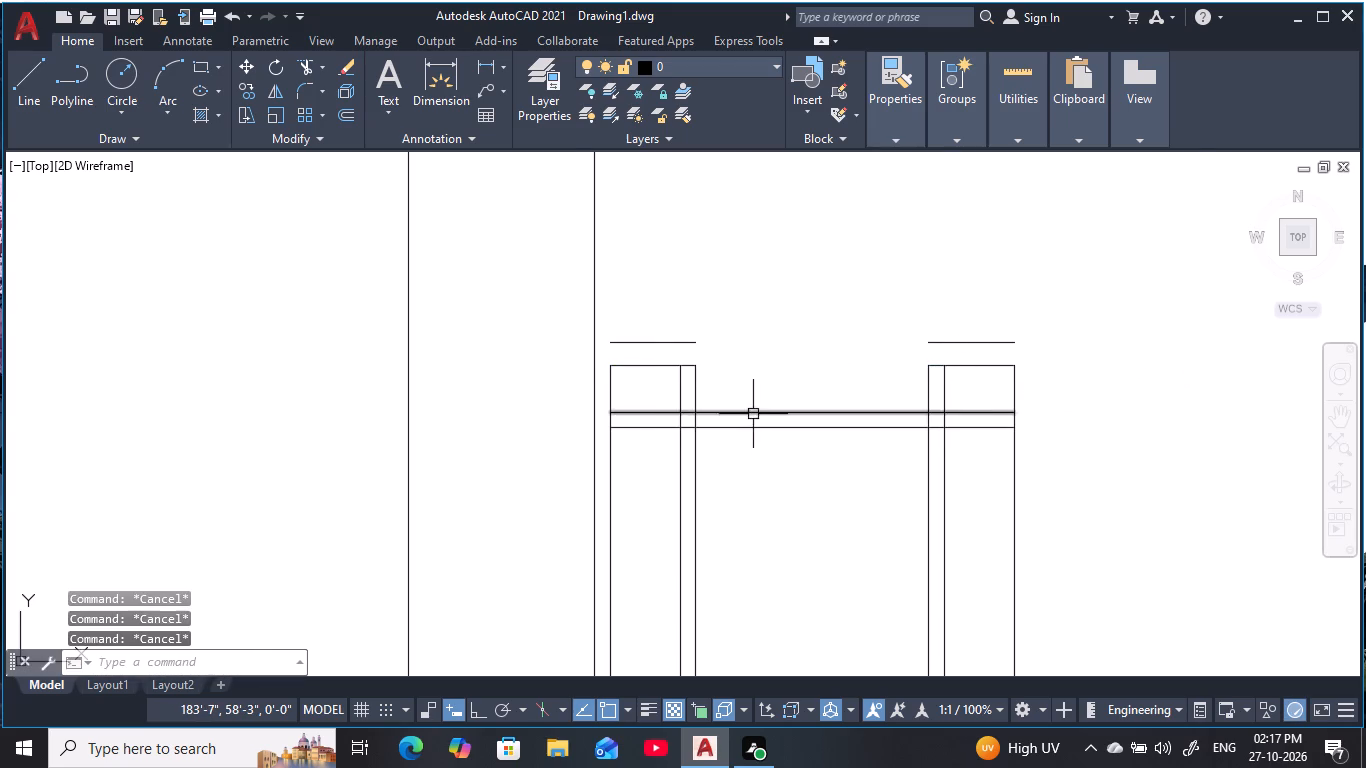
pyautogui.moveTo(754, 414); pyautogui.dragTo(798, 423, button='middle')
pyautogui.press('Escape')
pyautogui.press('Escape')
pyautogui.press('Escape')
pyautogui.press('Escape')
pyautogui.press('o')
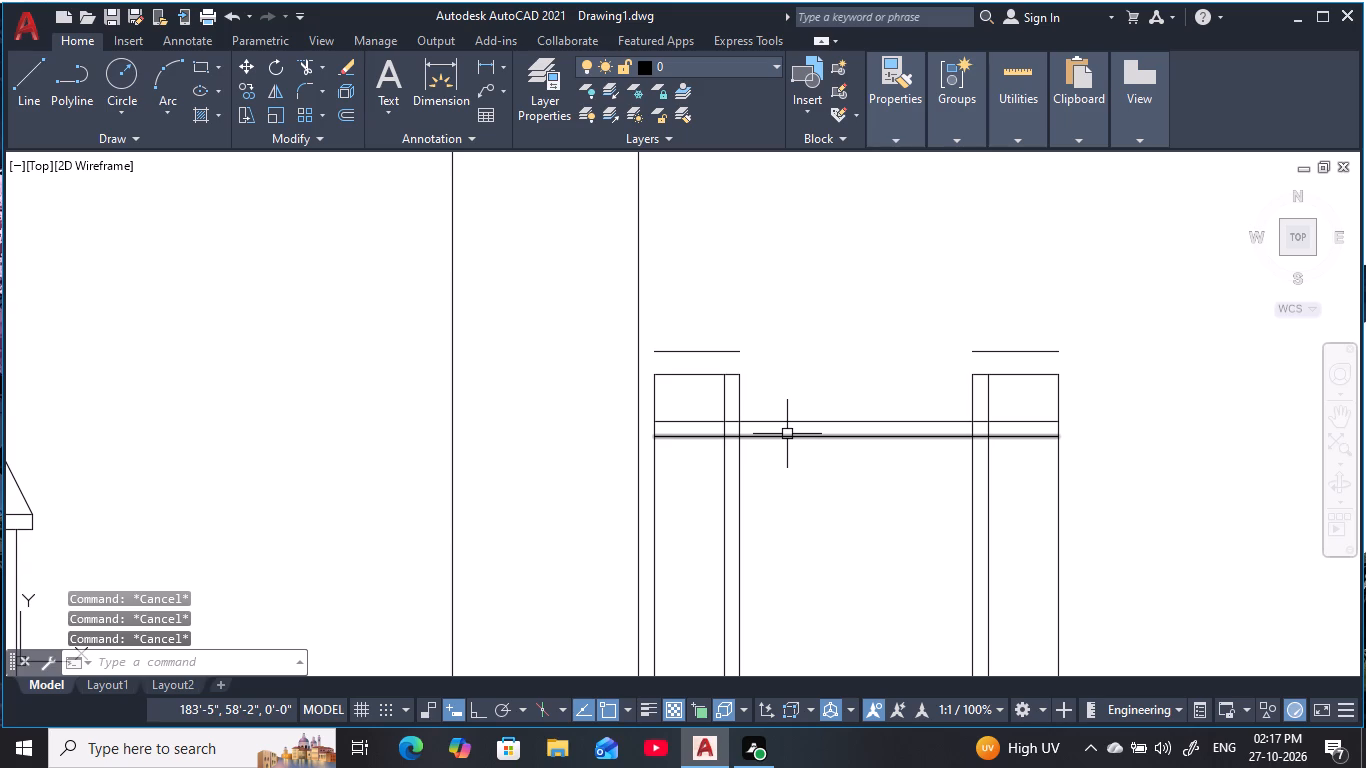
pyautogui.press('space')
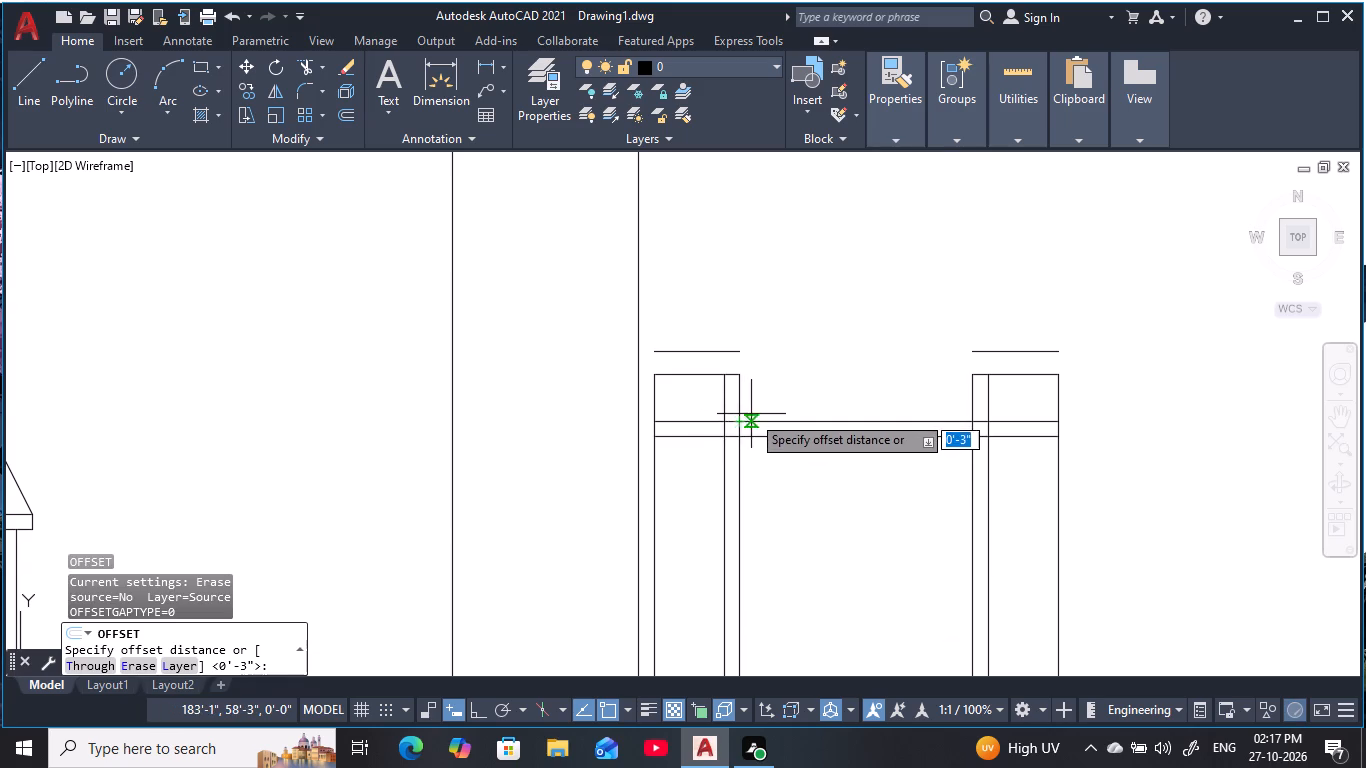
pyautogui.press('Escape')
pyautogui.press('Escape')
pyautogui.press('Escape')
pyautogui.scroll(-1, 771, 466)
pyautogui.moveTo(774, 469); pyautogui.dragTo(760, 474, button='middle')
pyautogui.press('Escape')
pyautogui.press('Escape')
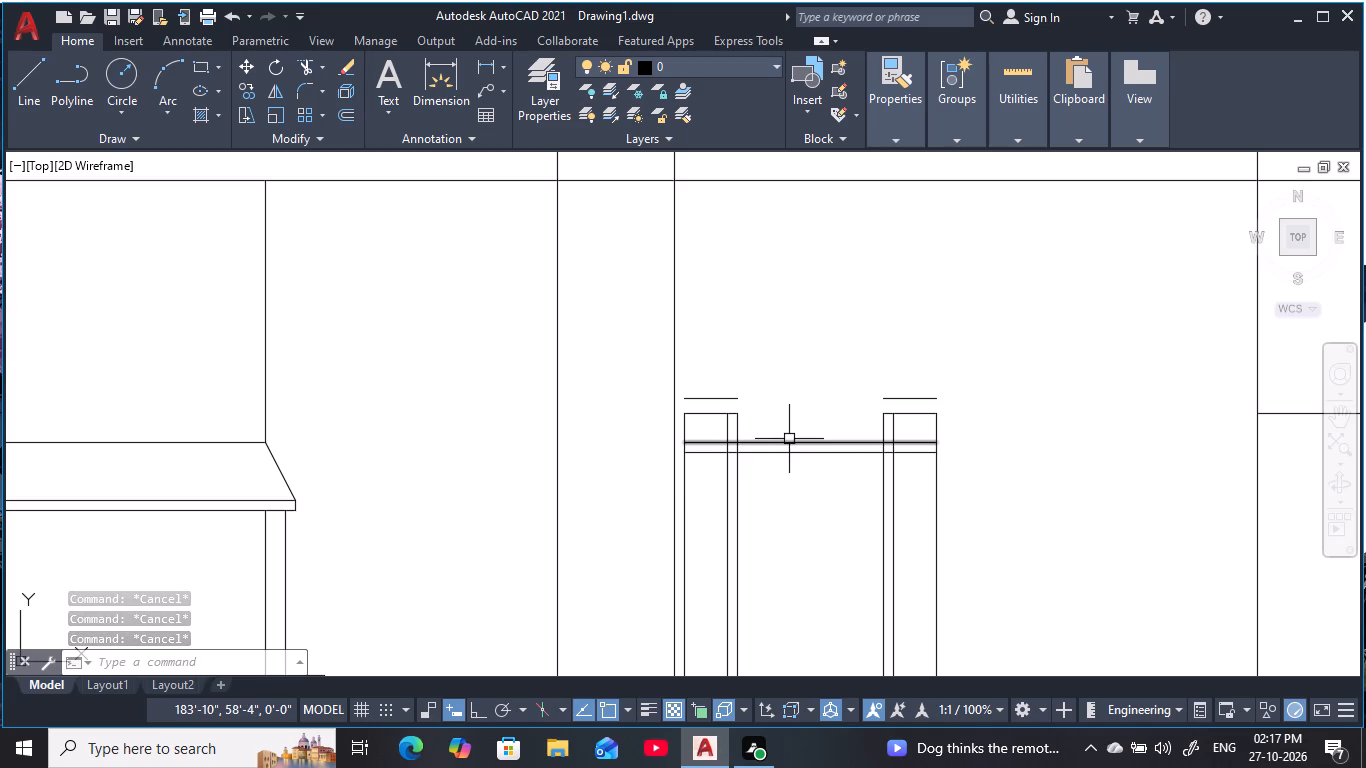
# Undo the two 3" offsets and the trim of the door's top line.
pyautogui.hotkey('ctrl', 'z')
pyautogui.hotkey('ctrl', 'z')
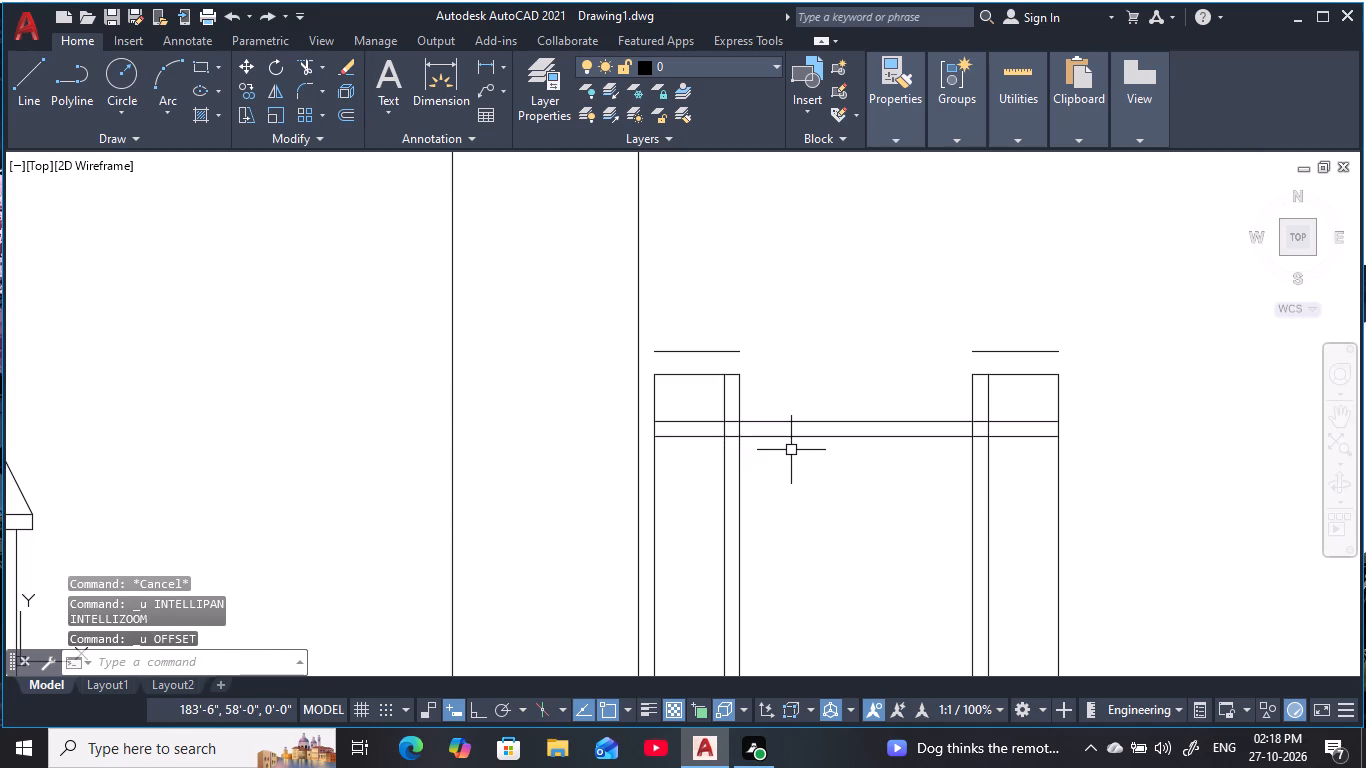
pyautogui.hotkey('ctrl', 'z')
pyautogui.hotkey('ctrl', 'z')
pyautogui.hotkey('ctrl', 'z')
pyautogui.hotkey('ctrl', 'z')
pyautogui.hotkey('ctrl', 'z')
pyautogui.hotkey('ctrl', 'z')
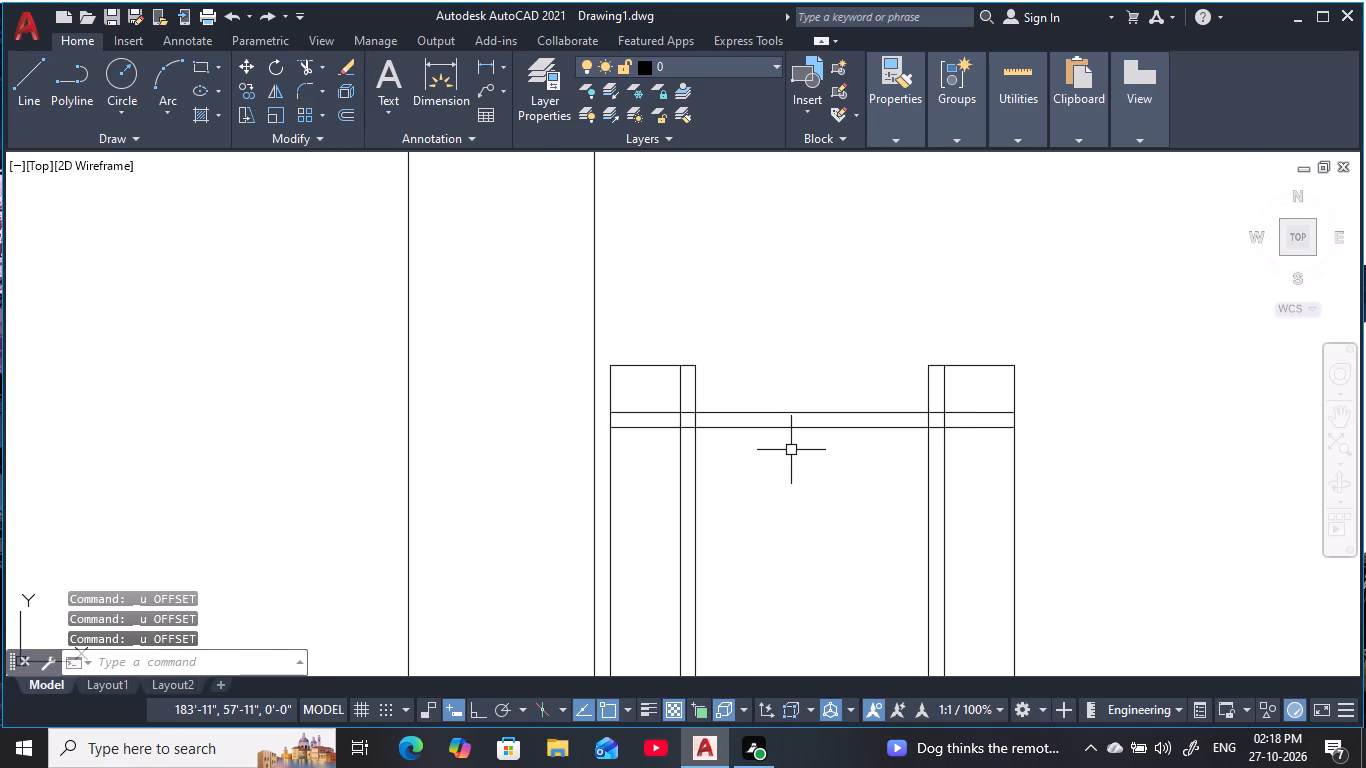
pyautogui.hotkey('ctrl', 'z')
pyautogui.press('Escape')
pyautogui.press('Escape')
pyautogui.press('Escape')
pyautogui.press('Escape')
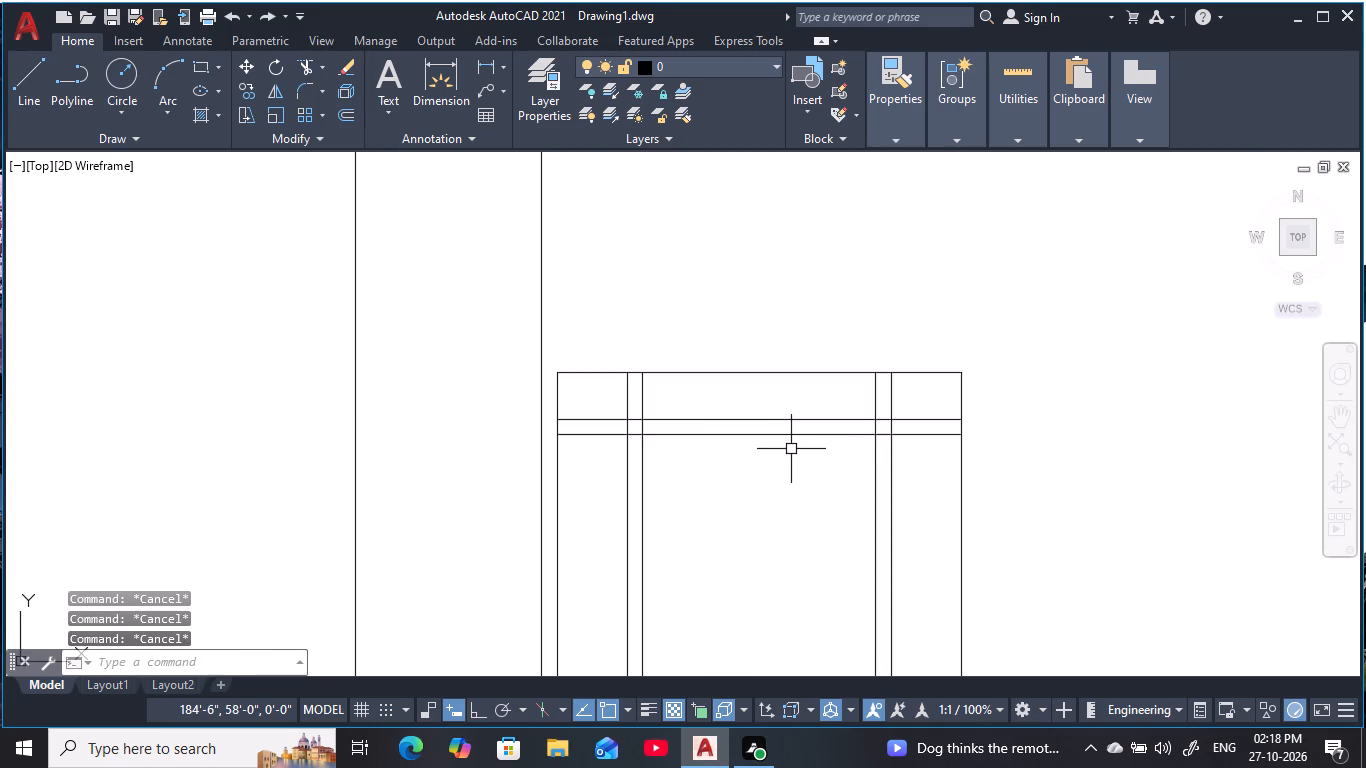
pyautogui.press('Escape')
# Offset the full top line of the door 6" upward.
pyautogui.moveTo(798, 443); pyautogui.dragTo(827, 488, button='middle')
pyautogui.press('Escape')
pyautogui.press('Escape')
pyautogui.write('o')
pyautogui.press('space')
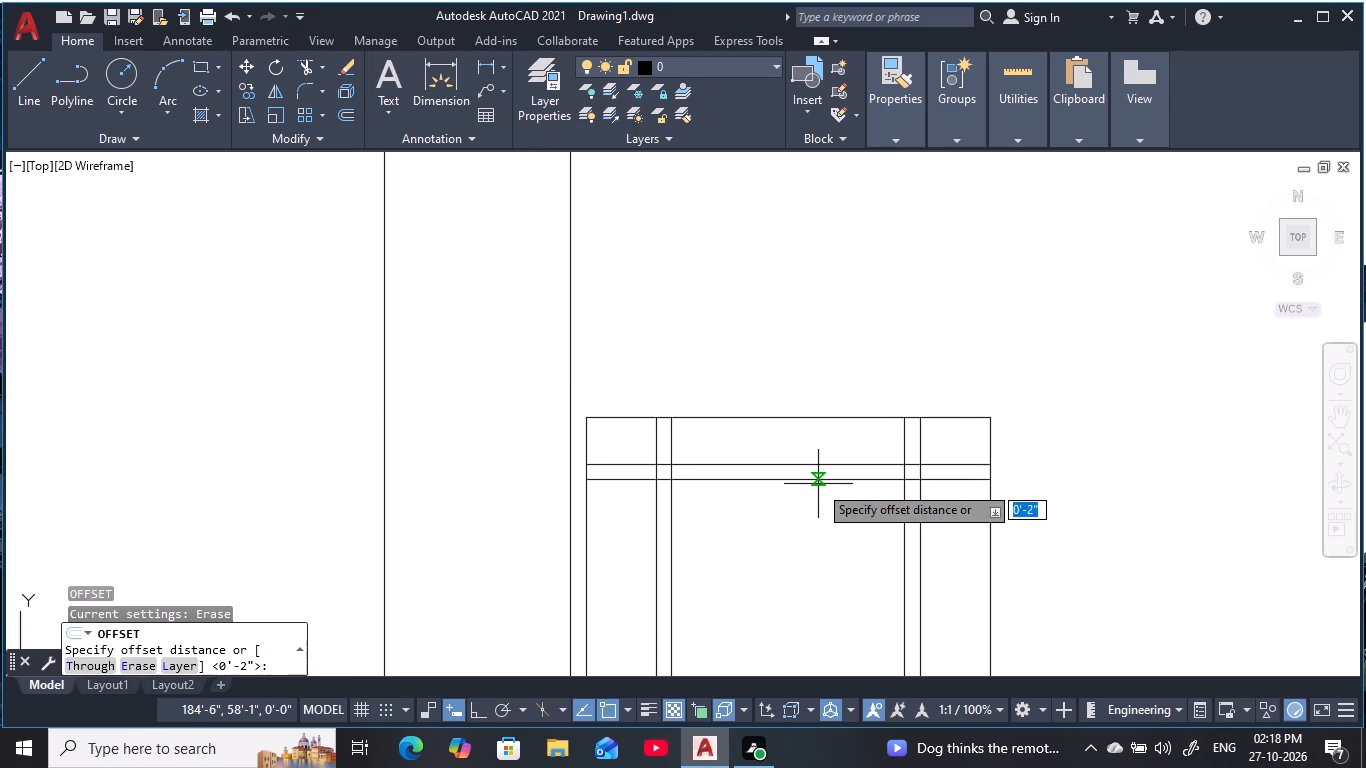
pyautogui.write('6')
pyautogui.press('space')
pyautogui.click(798, 421)
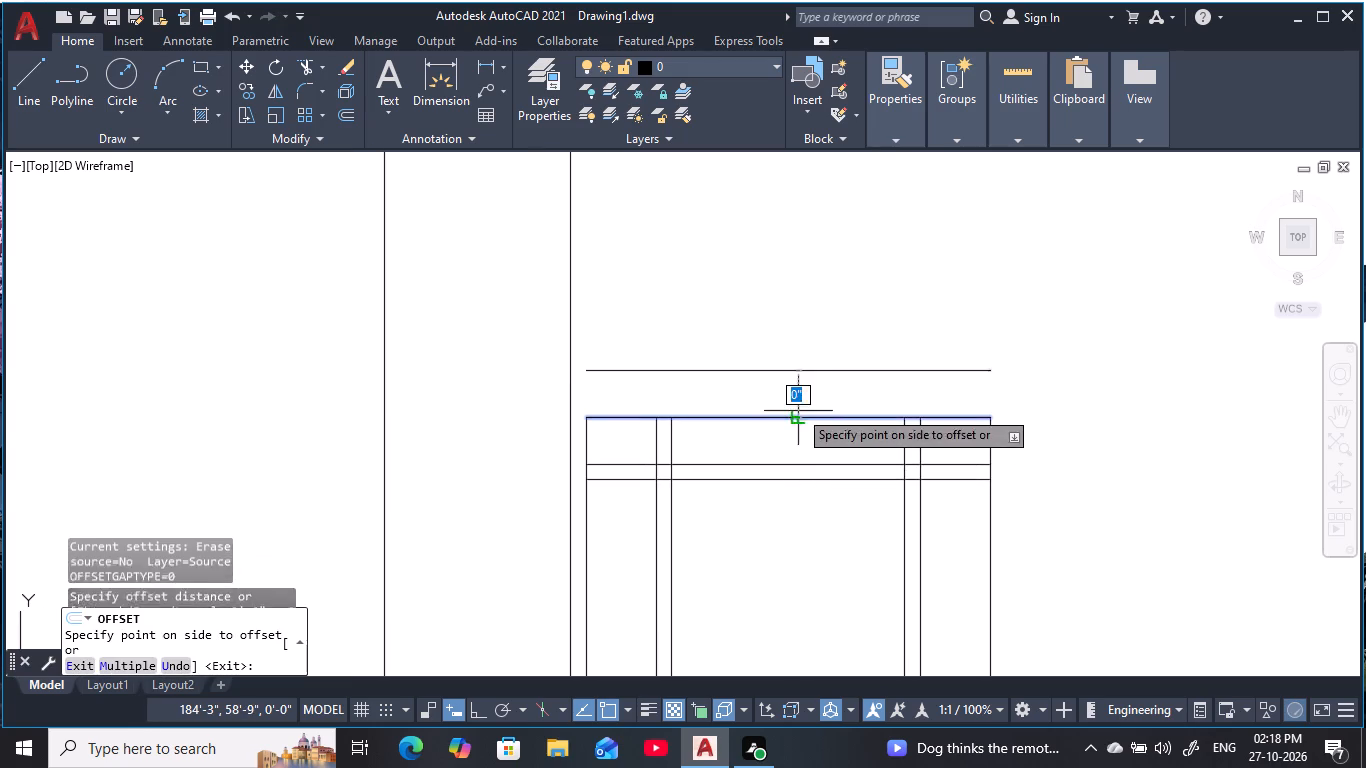
pyautogui.click(797, 338)
pyautogui.scroll(-3, 798, 366)
pyautogui.press('Escape')
pyautogui.press('Escape')
# Extend the door's right outer edge and the adjacent inner vertical up to the new line above the door.
pyautogui.scroll(1, 831, 395)
pyautogui.press('Escape')
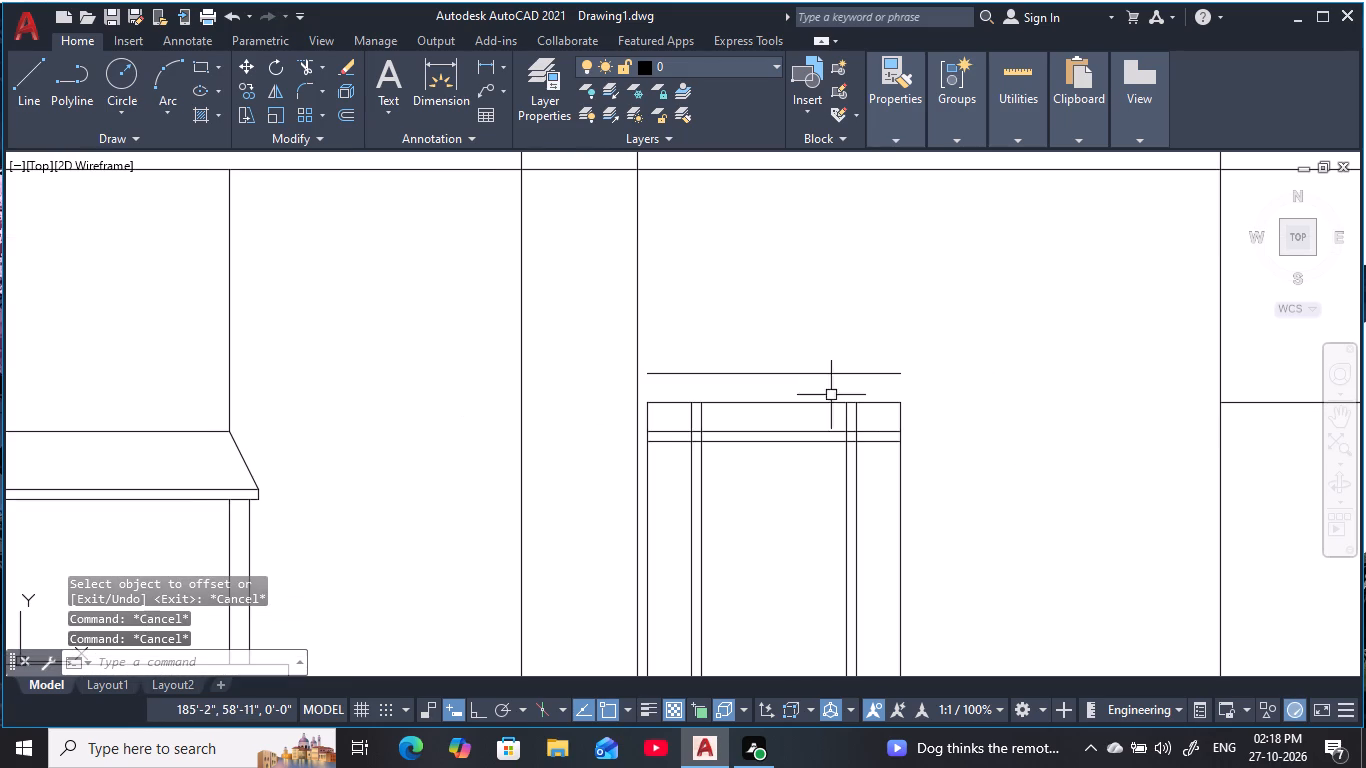
pyautogui.middleClick(831, 395)
pyautogui.press('Escape')
pyautogui.press('e')
pyautogui.press('x')
pyautogui.press('space')
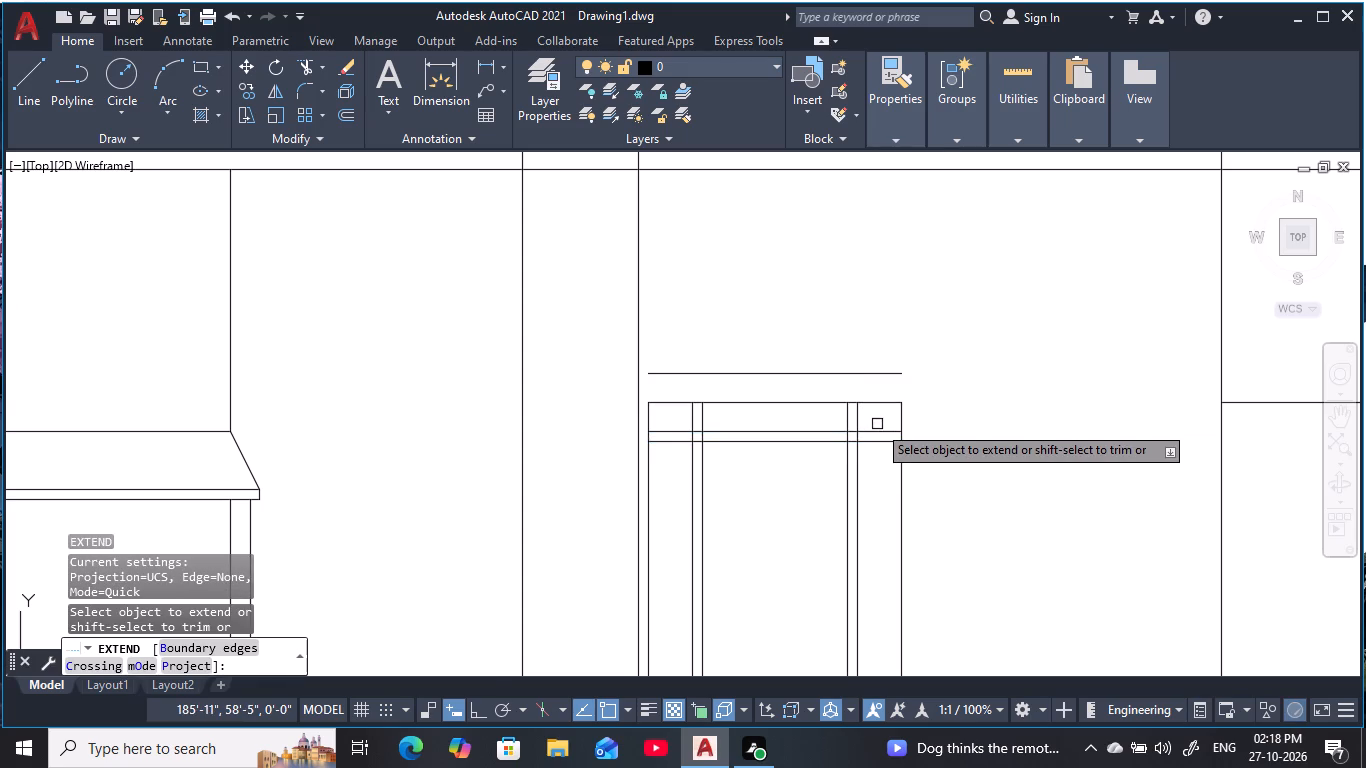
pyautogui.scroll(2, 905, 427)
pyautogui.moveTo(922, 414); pyautogui.dragTo(796, 423)
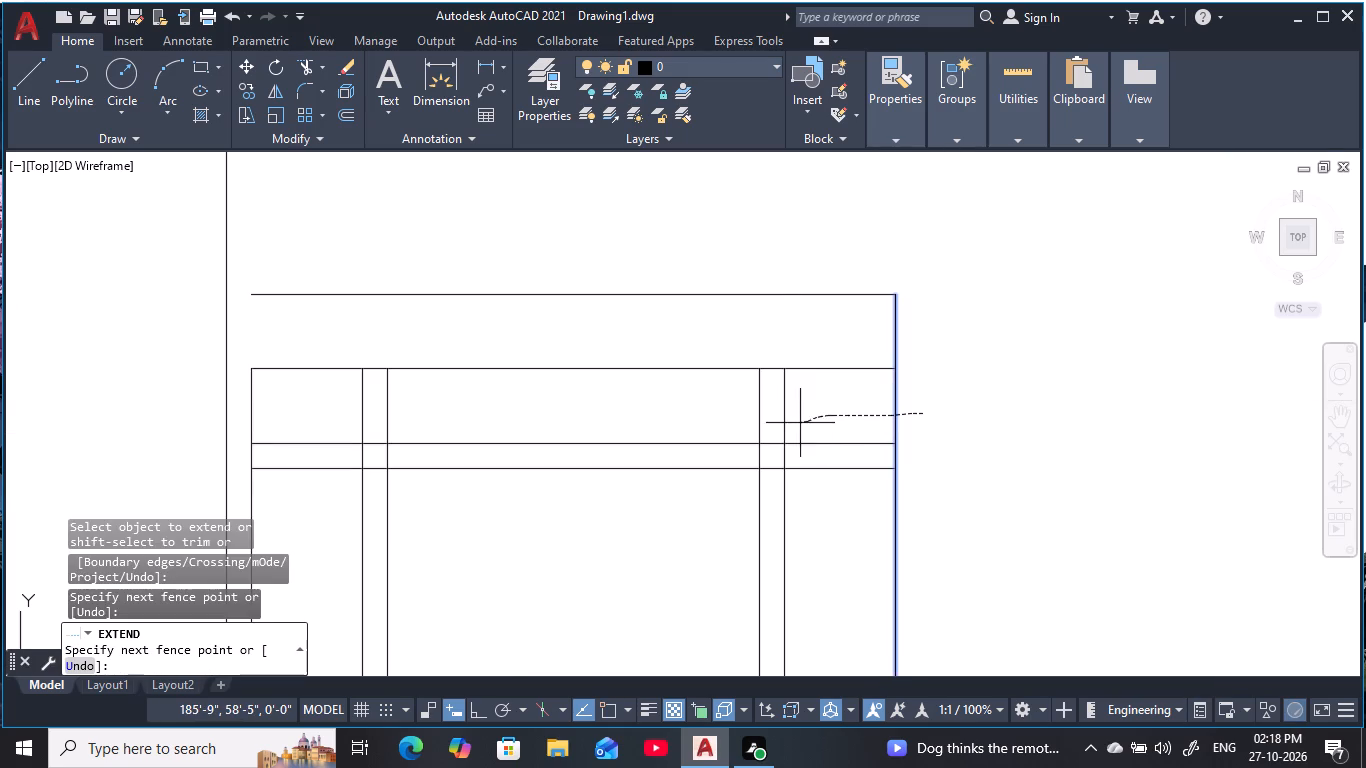
pyautogui.moveTo(796, 423); pyautogui.dragTo(782, 424)
pyautogui.press('Escape')
pyautogui.press('Escape')
pyautogui.press('Escape')
# Extend the door's left outer edge and the adjacent inner vertical up to the new line above the door.
pyautogui.moveTo(637, 430); pyautogui.dragTo(722, 416, button='middle')
pyautogui.press('Escape')
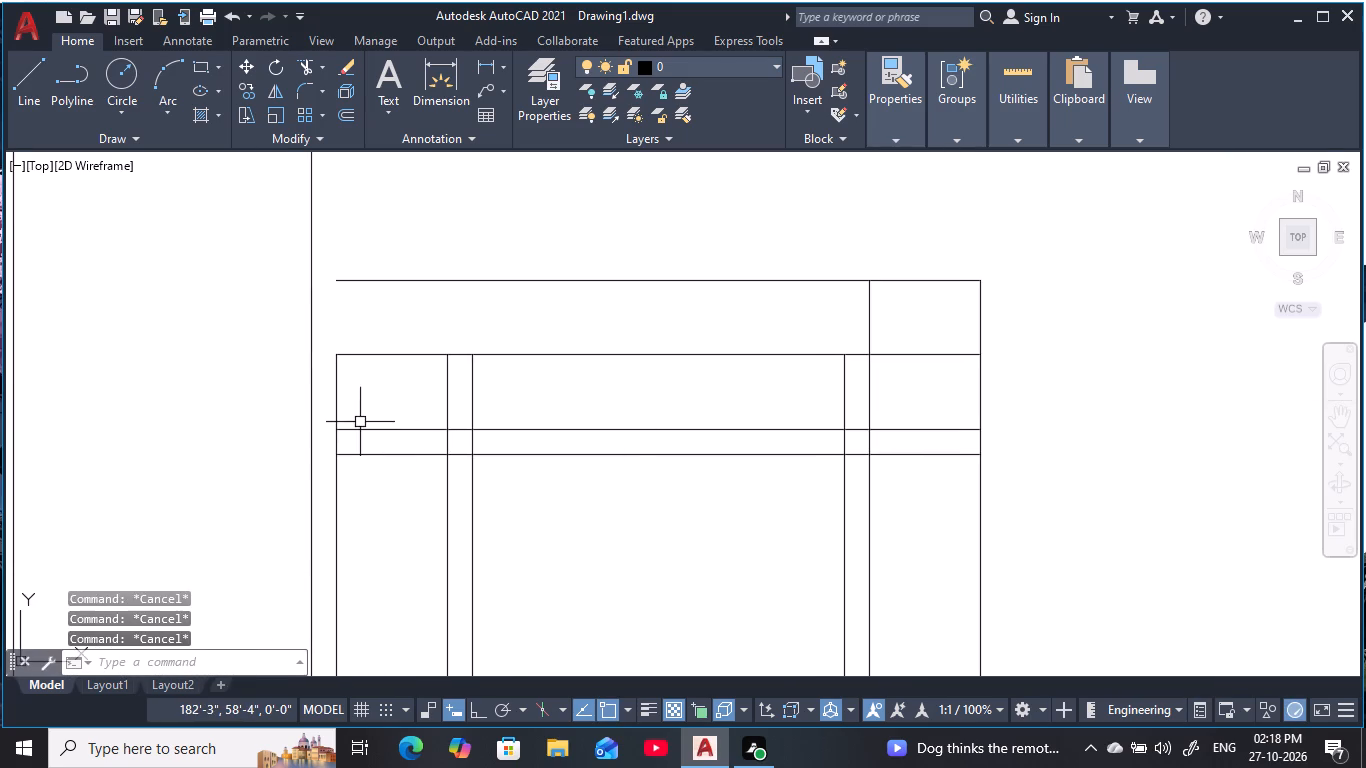
pyautogui.press('space')
pyautogui.moveTo(328, 403); pyautogui.dragTo(450, 406)
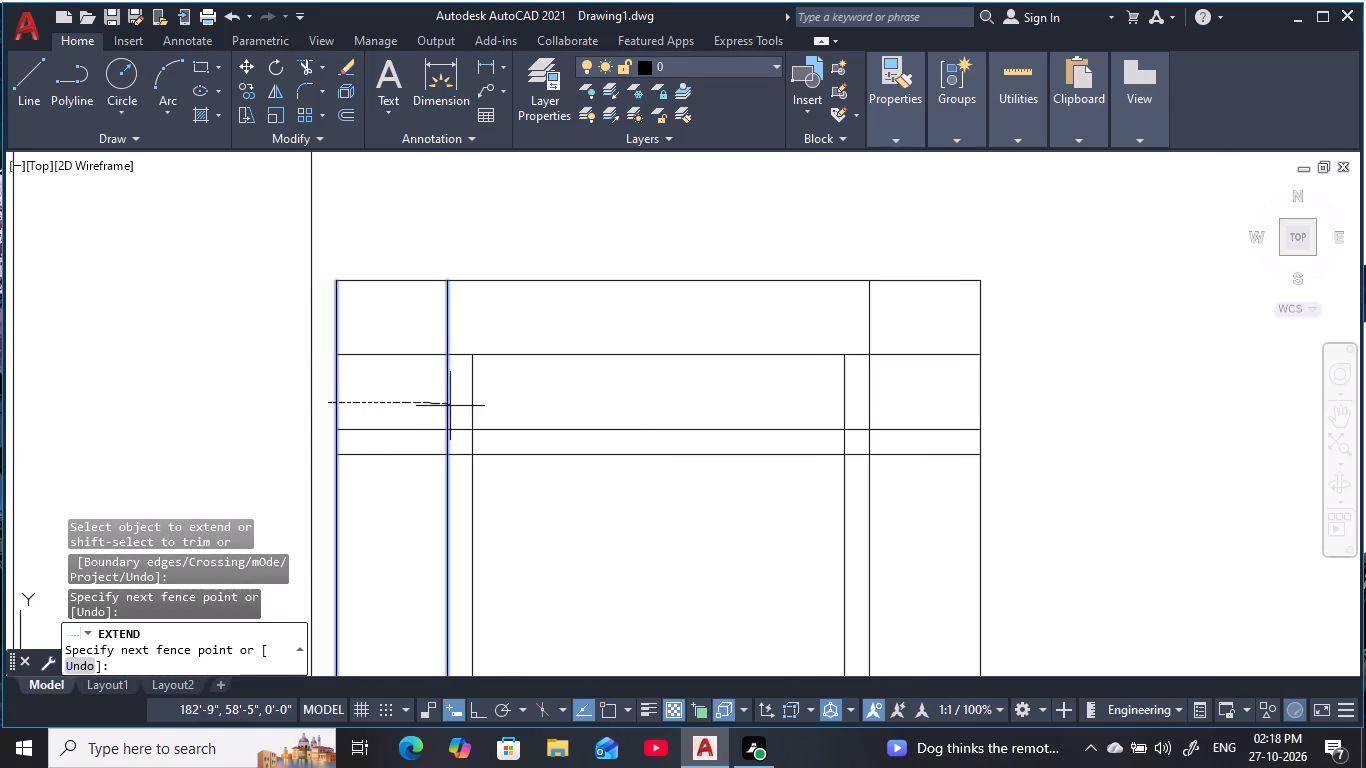
pyautogui.moveTo(450, 406); pyautogui.dragTo(452, 407)
pyautogui.press('Escape')
pyautogui.press('Escape')
pyautogui.press('Escape')
pyautogui.press('Escape')
pyautogui.press('Escape')
# Trim the uppermost line between the two side posts, keeping only the pieces capping the posts.
pyautogui.write('tr')
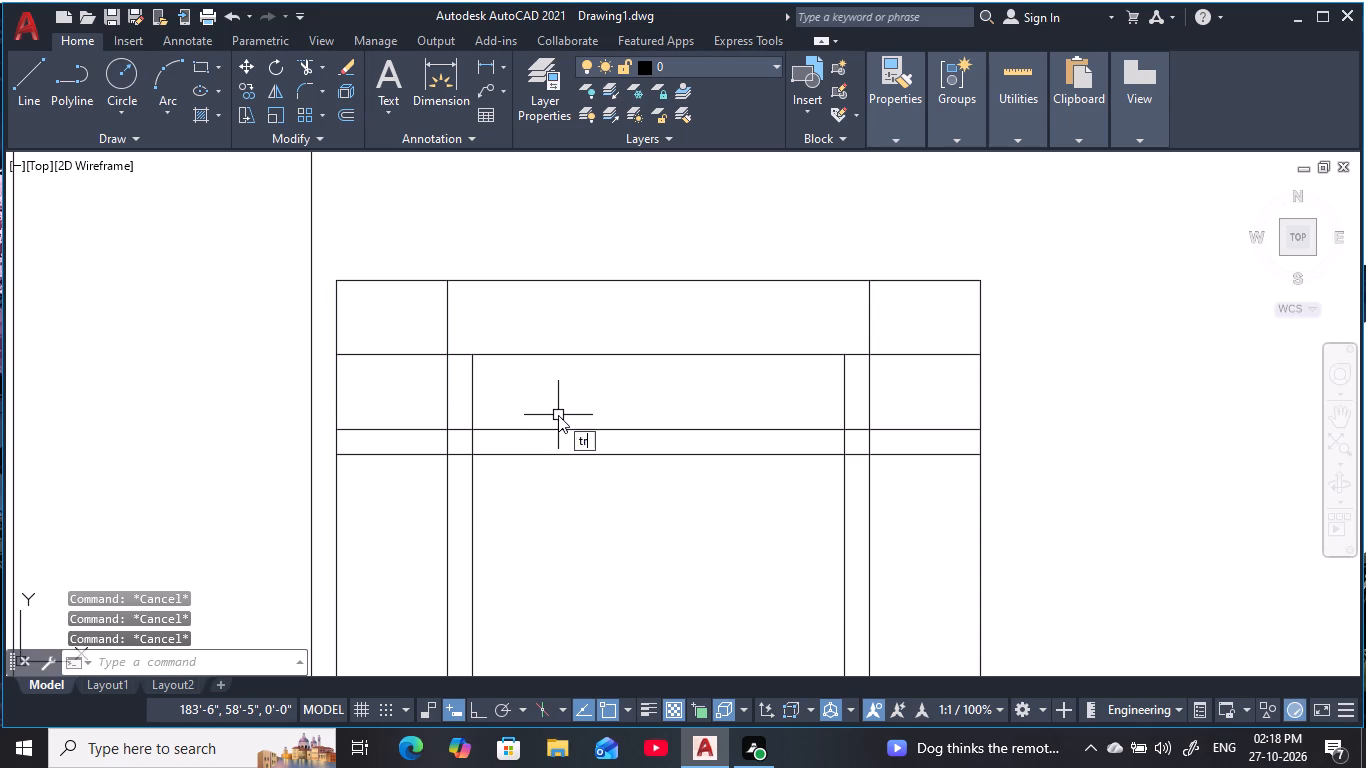
pyautogui.press('space')
pyautogui.moveTo(617, 324); pyautogui.dragTo(631, 263)
# Trim both innermost door verticals above the horizontal line 6" below the 7' line.
pyautogui.scroll(-1, 681, 420)
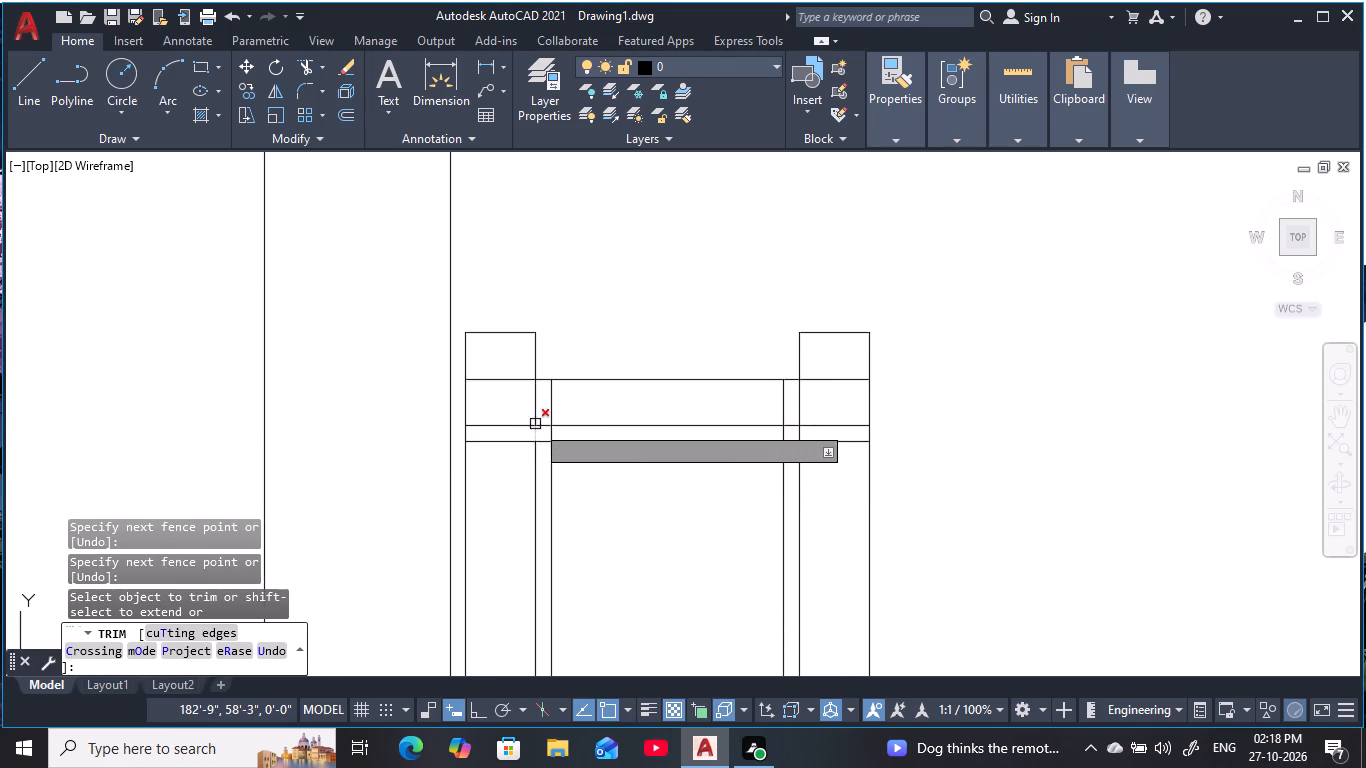
pyautogui.scroll(2, 536, 423)
pyautogui.moveTo(583, 397); pyautogui.dragTo(561, 412)
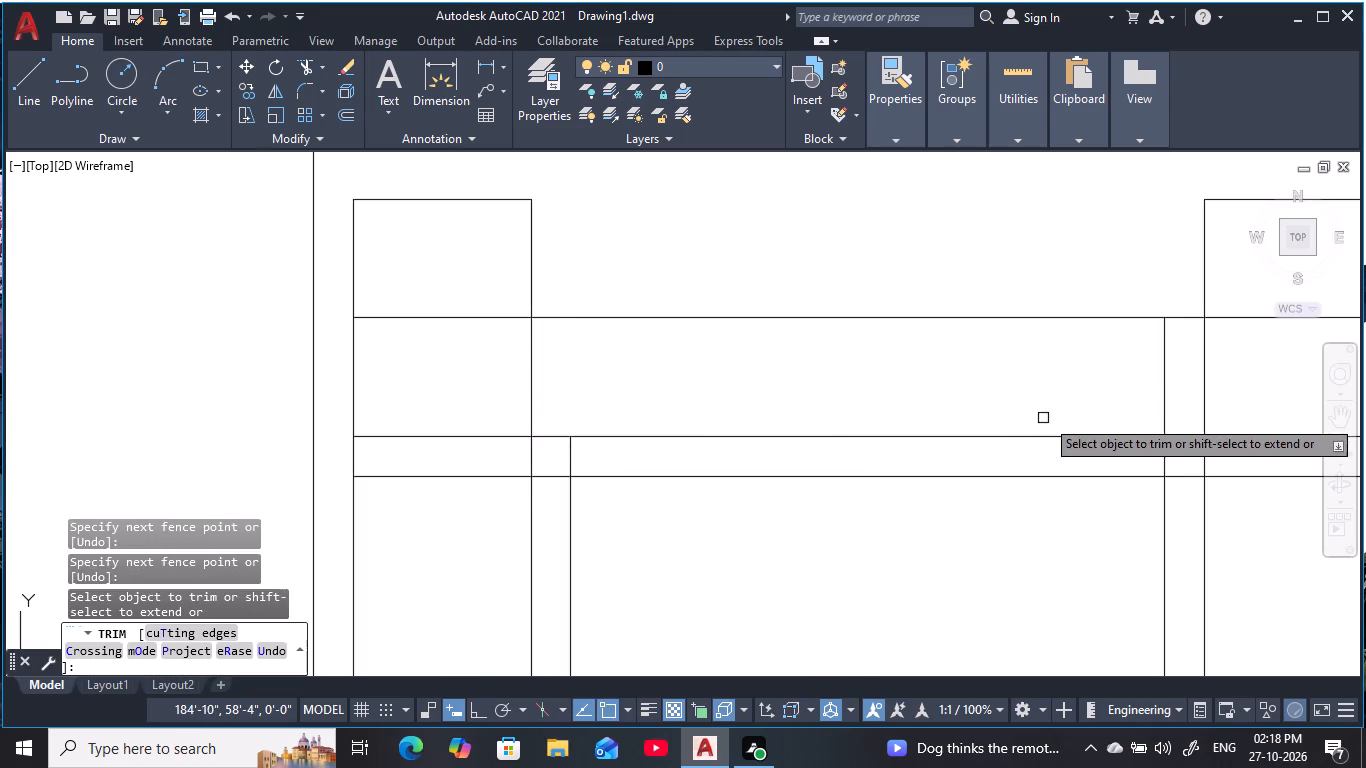
pyautogui.moveTo(1185, 390); pyautogui.dragTo(1113, 390)
pyautogui.scroll(-2, 901, 402)
pyautogui.moveTo(901, 402); pyautogui.dragTo(916, 408, button='middle')
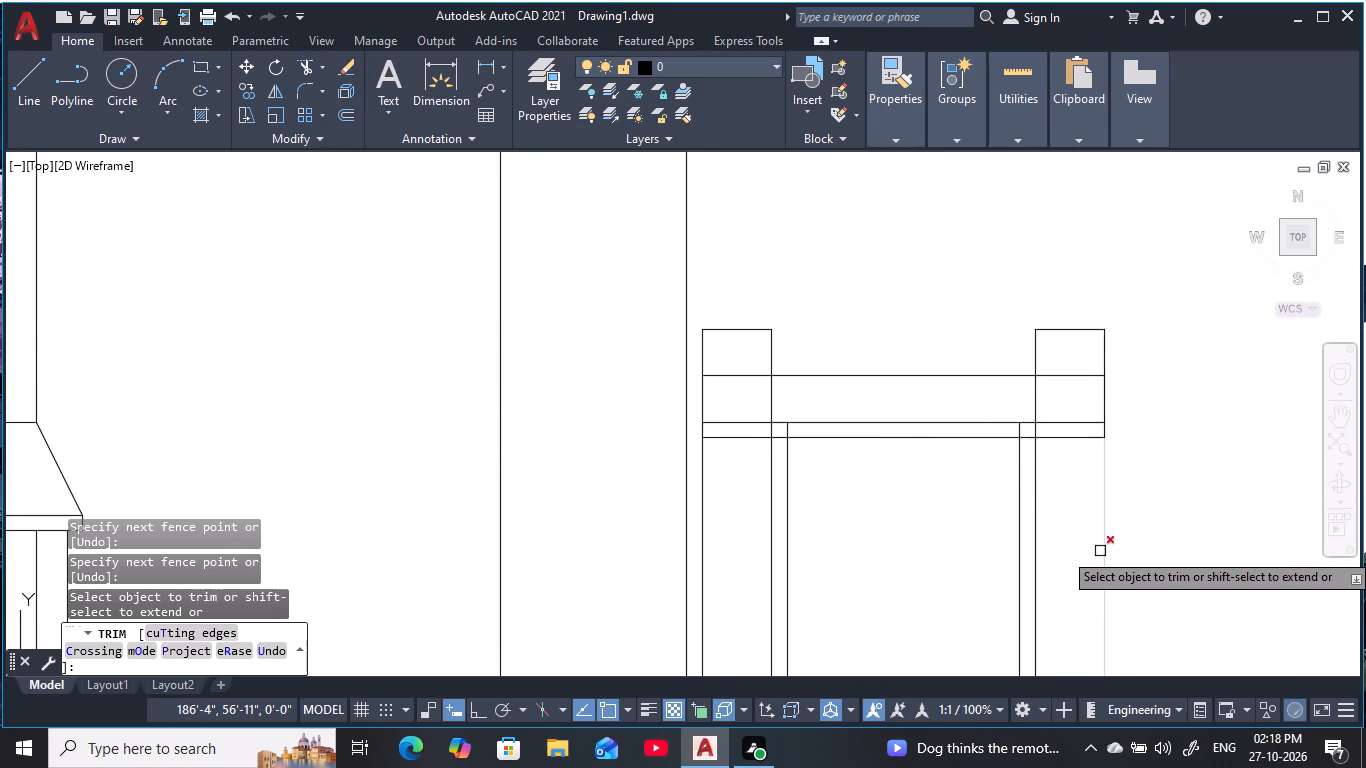
# Trim the three horizontal lines crossing the door's right side post.
pyautogui.scroll(2, 1029, 420)
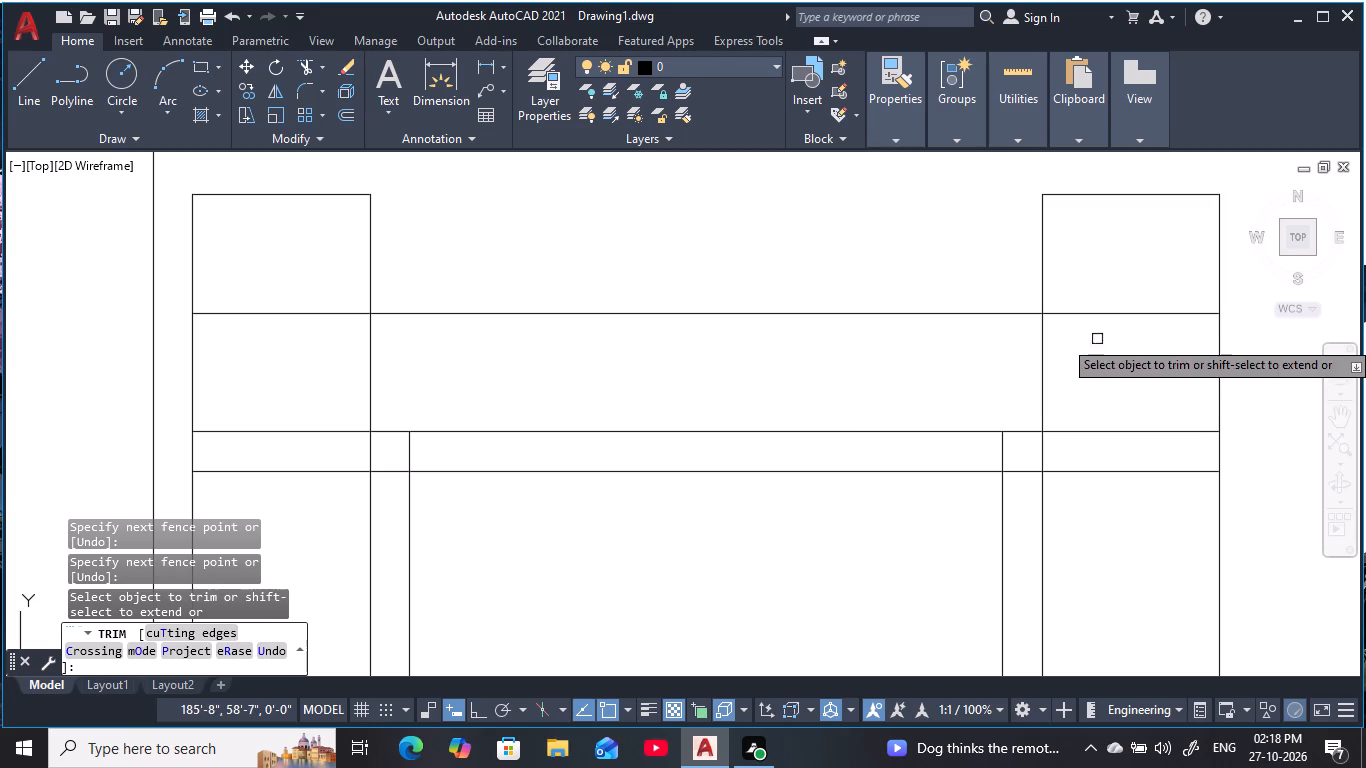
pyautogui.moveTo(1121, 326); pyautogui.dragTo(1117, 312)
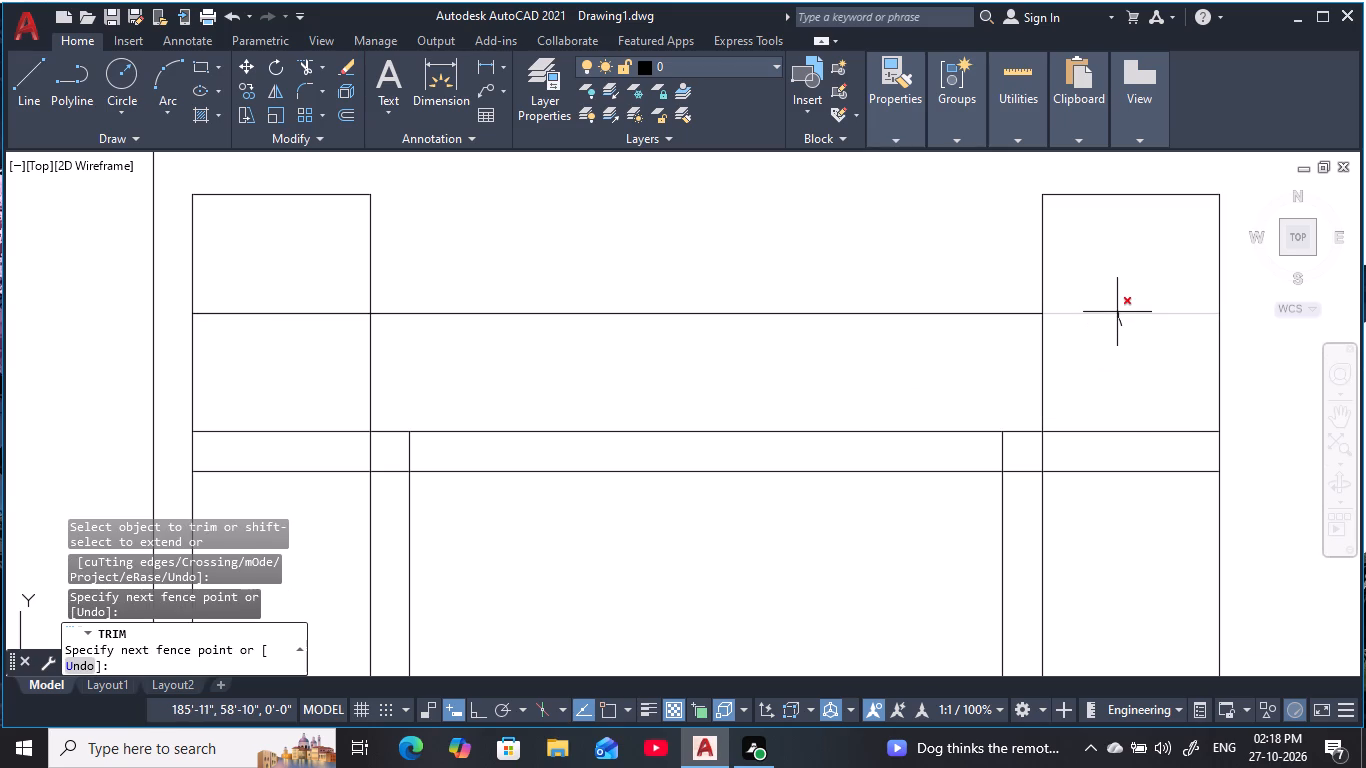
pyautogui.moveTo(1117, 312); pyautogui.dragTo(1126, 566)
pyautogui.moveTo(1159, 428); pyautogui.dragTo(1145, 296)
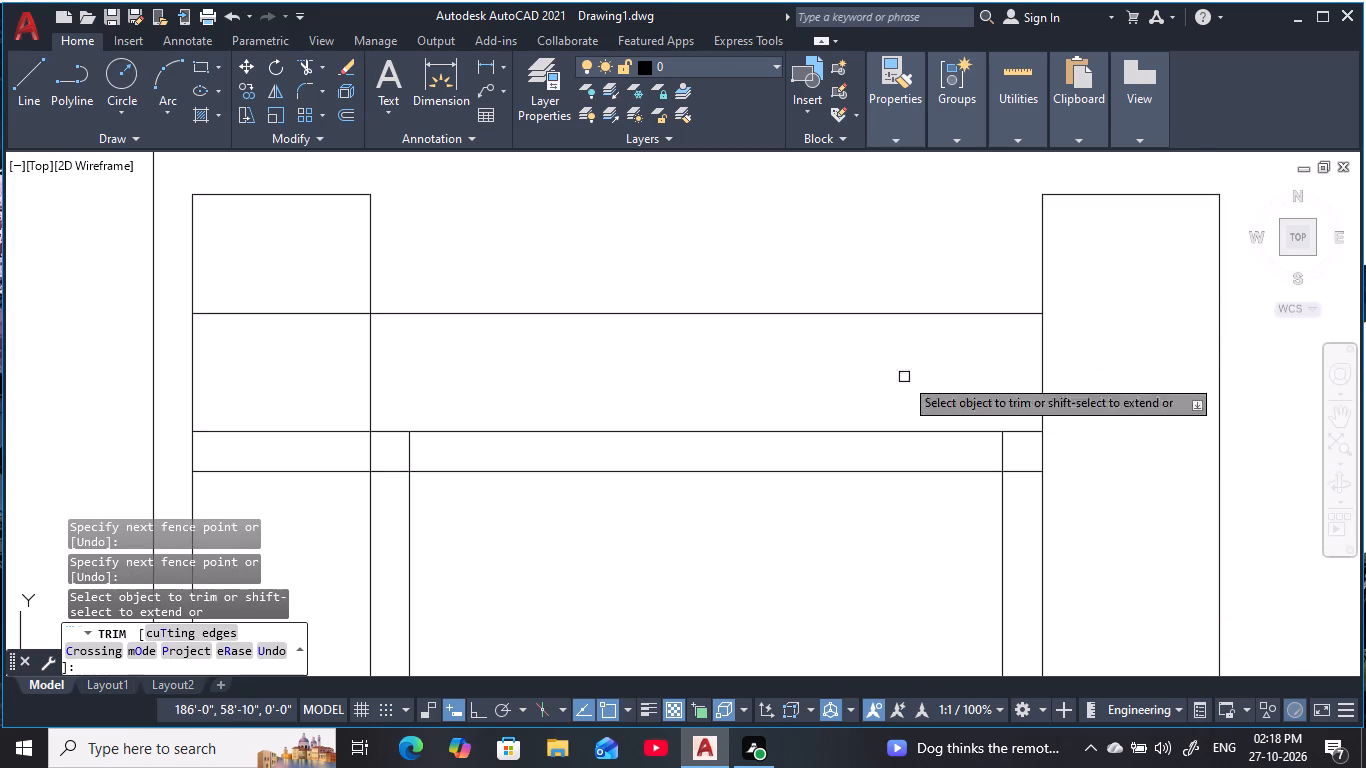
# Trim the three horizontal lines crossing the door's left side post.
pyautogui.moveTo(659, 412); pyautogui.dragTo(1043, 319, button='middle')
pyautogui.moveTo(624, 428); pyautogui.dragTo(660, 211)
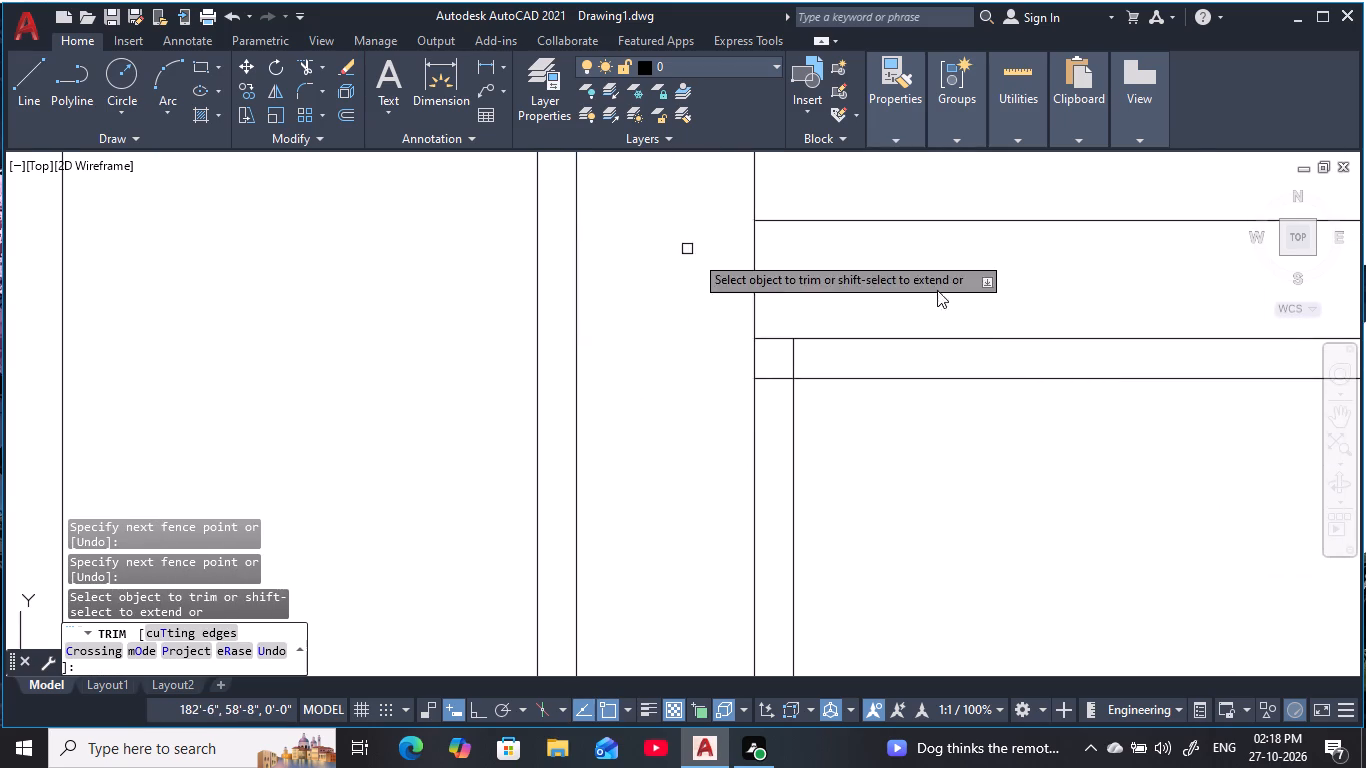
# Trim the overrunning line ends at both upper corners of the inner door frame, leaving clean corners.
pyautogui.scroll(-2, 937, 290)
pyautogui.moveTo(940, 291); pyautogui.dragTo(732, 348, button='middle')
pyautogui.scroll(2, 631, 401)
pyautogui.moveTo(672, 371); pyautogui.dragTo(628, 423)
pyautogui.moveTo(911, 500); pyautogui.dragTo(583, 502, button='middle')
pyautogui.scroll(-2, 1134, 473)
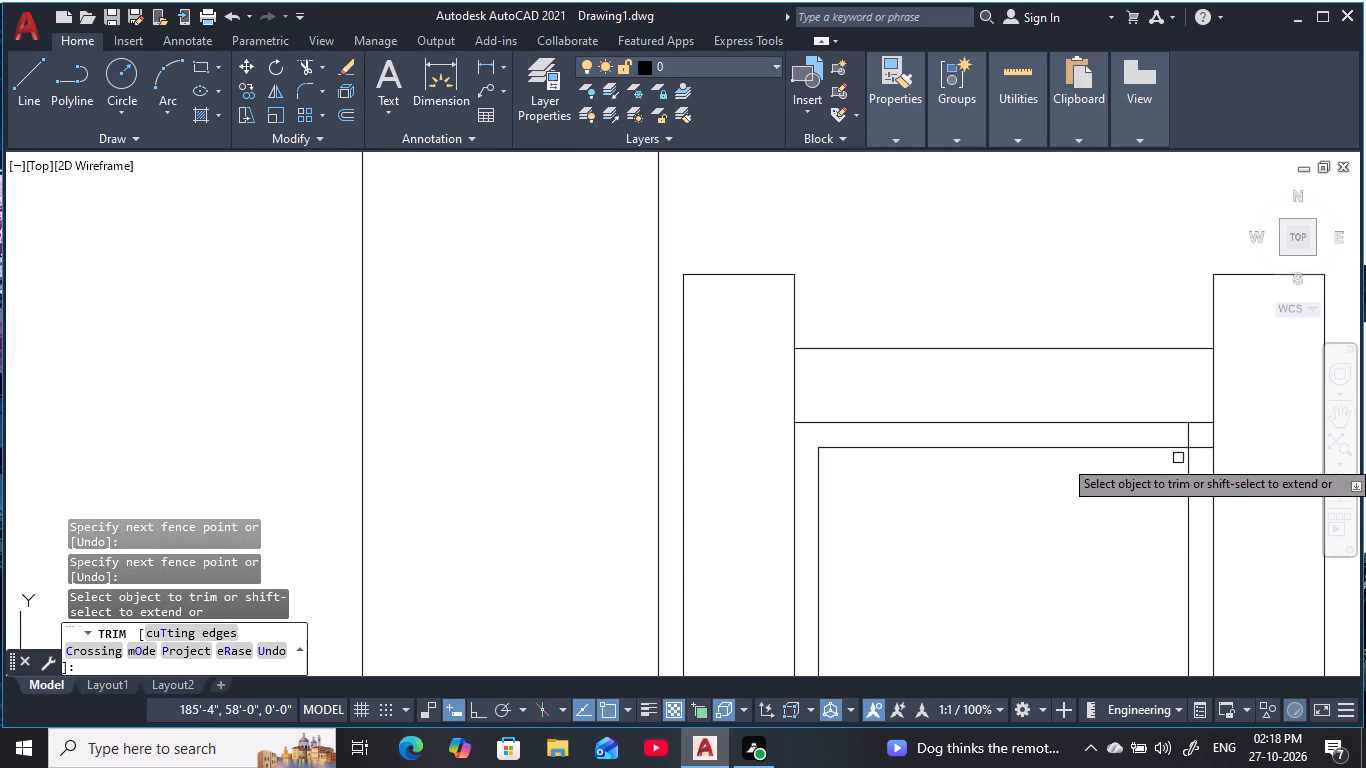
pyautogui.scroll(3, 1199, 449)
pyautogui.moveTo(1138, 422); pyautogui.dragTo(1213, 465)
pyautogui.scroll(-3, 934, 554)
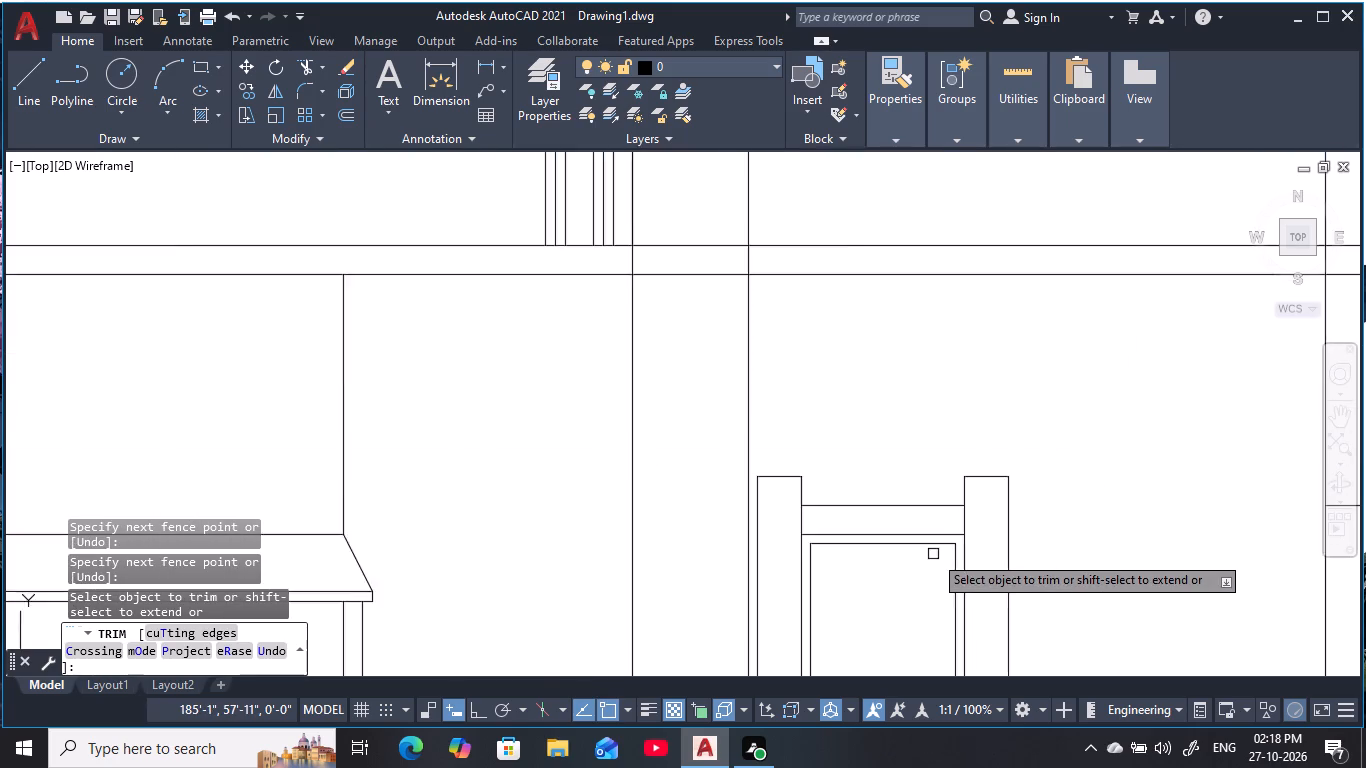
pyautogui.scroll(-5, 933, 554)
pyautogui.moveTo(936, 556); pyautogui.dragTo(914, 540, button='middle')
pyautogui.scroll(-1, 912, 542)
pyautogui.press('Escape')
pyautogui.press('Escape')
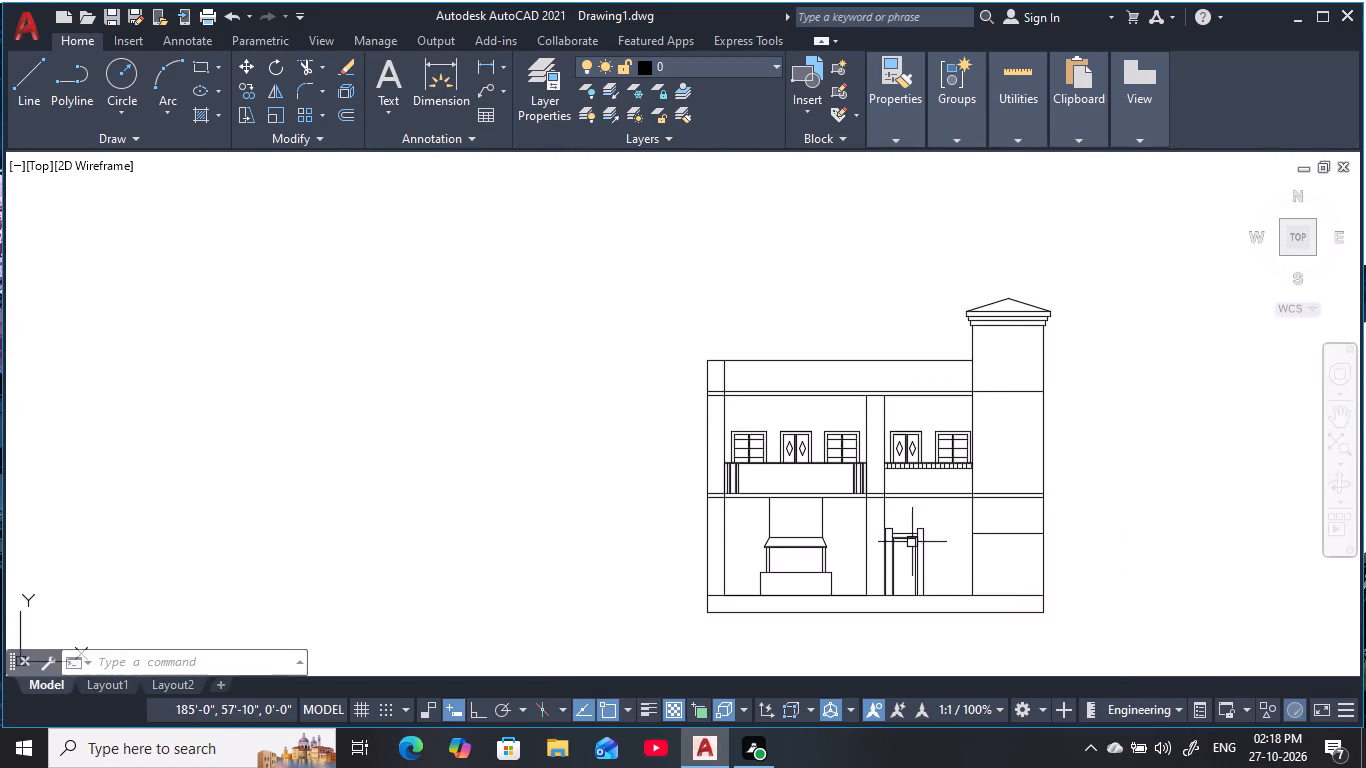
pyautogui.press('Escape')
pyautogui.press('Escape')
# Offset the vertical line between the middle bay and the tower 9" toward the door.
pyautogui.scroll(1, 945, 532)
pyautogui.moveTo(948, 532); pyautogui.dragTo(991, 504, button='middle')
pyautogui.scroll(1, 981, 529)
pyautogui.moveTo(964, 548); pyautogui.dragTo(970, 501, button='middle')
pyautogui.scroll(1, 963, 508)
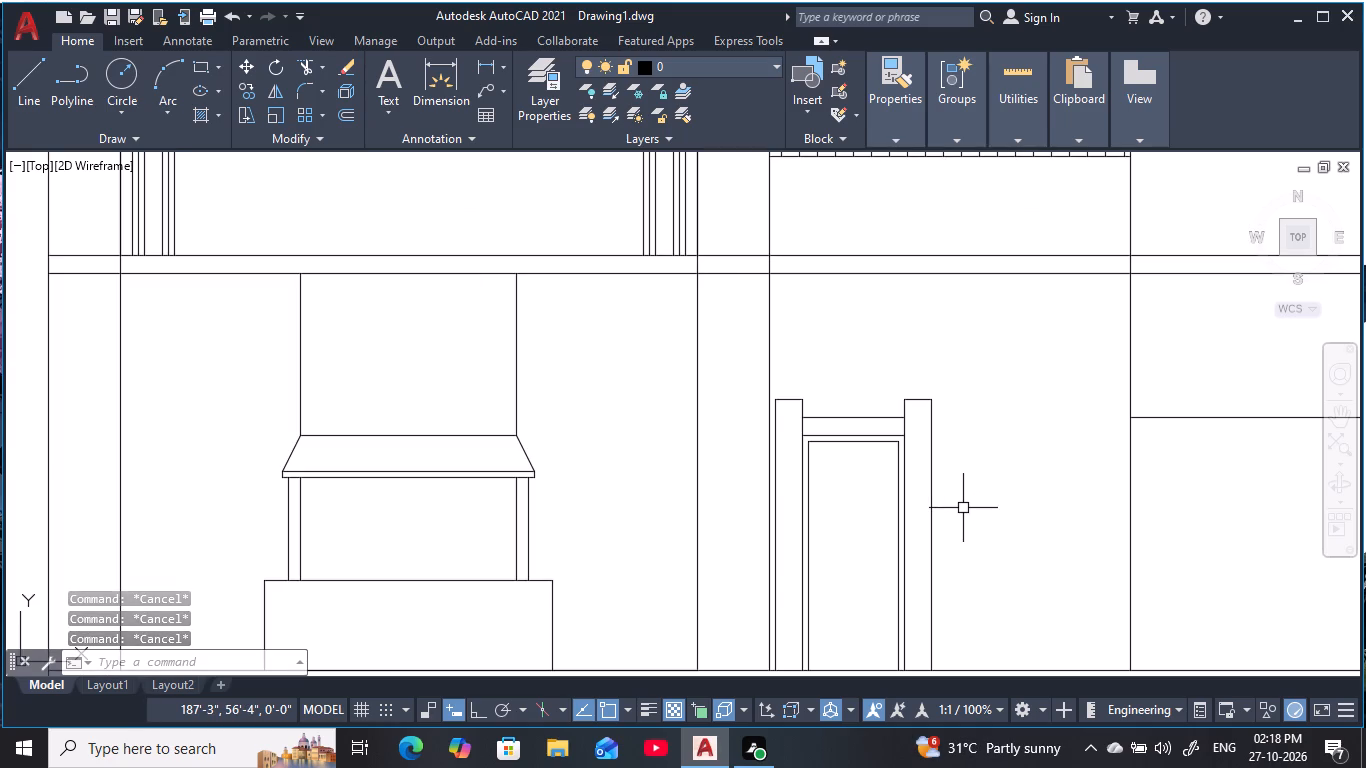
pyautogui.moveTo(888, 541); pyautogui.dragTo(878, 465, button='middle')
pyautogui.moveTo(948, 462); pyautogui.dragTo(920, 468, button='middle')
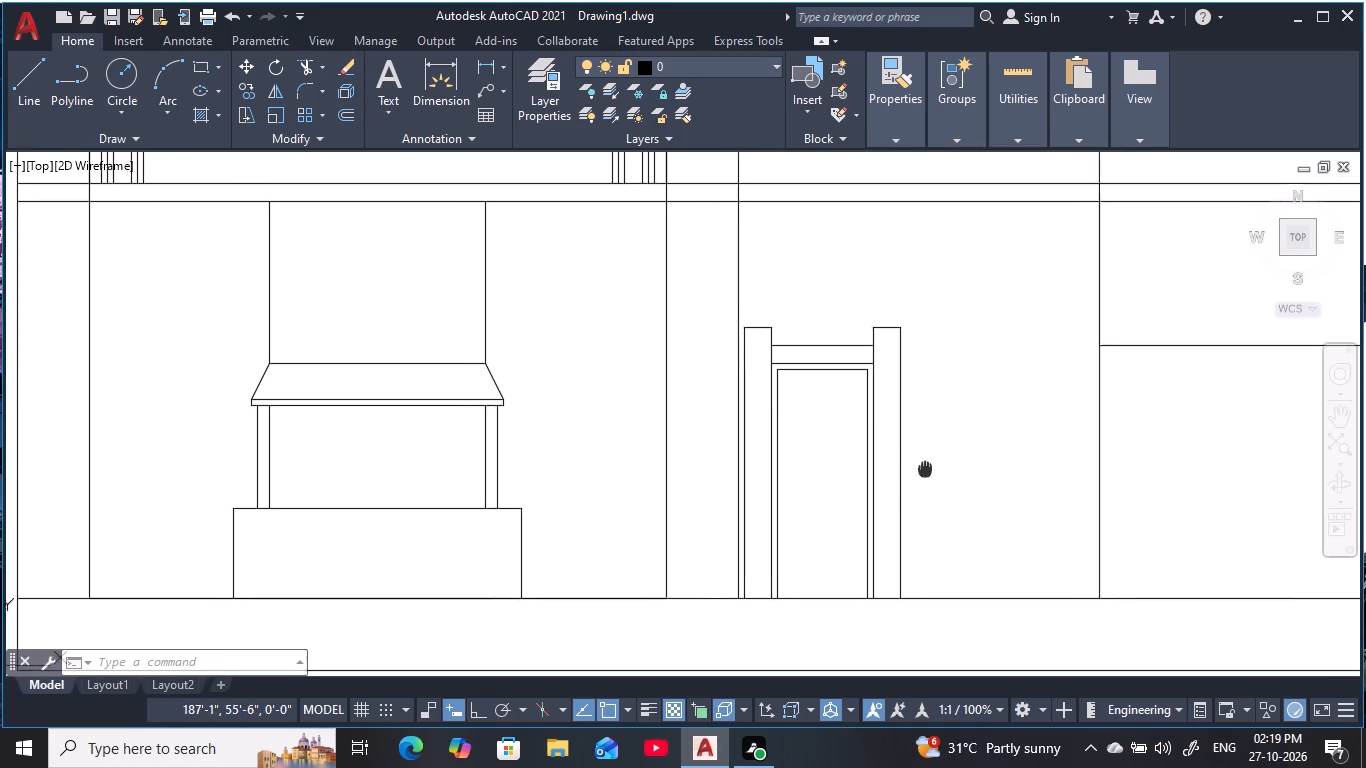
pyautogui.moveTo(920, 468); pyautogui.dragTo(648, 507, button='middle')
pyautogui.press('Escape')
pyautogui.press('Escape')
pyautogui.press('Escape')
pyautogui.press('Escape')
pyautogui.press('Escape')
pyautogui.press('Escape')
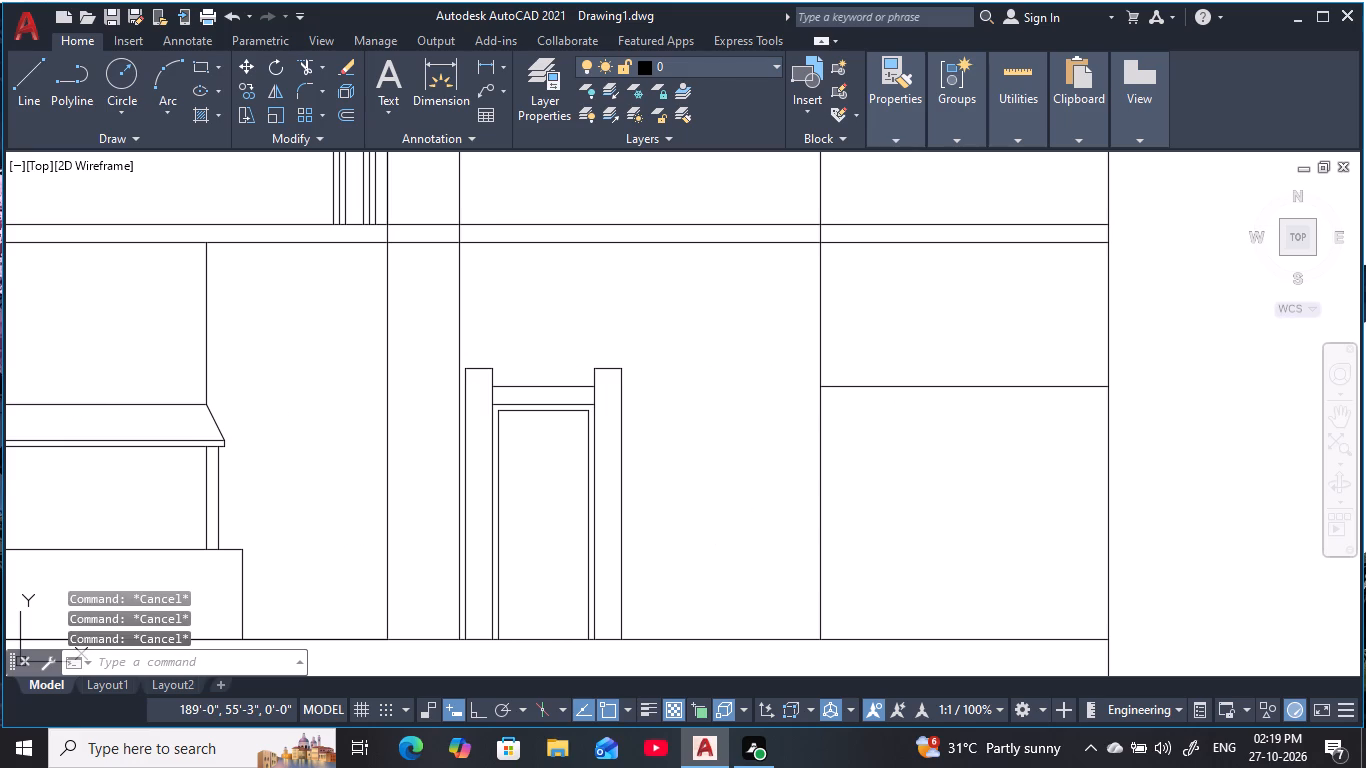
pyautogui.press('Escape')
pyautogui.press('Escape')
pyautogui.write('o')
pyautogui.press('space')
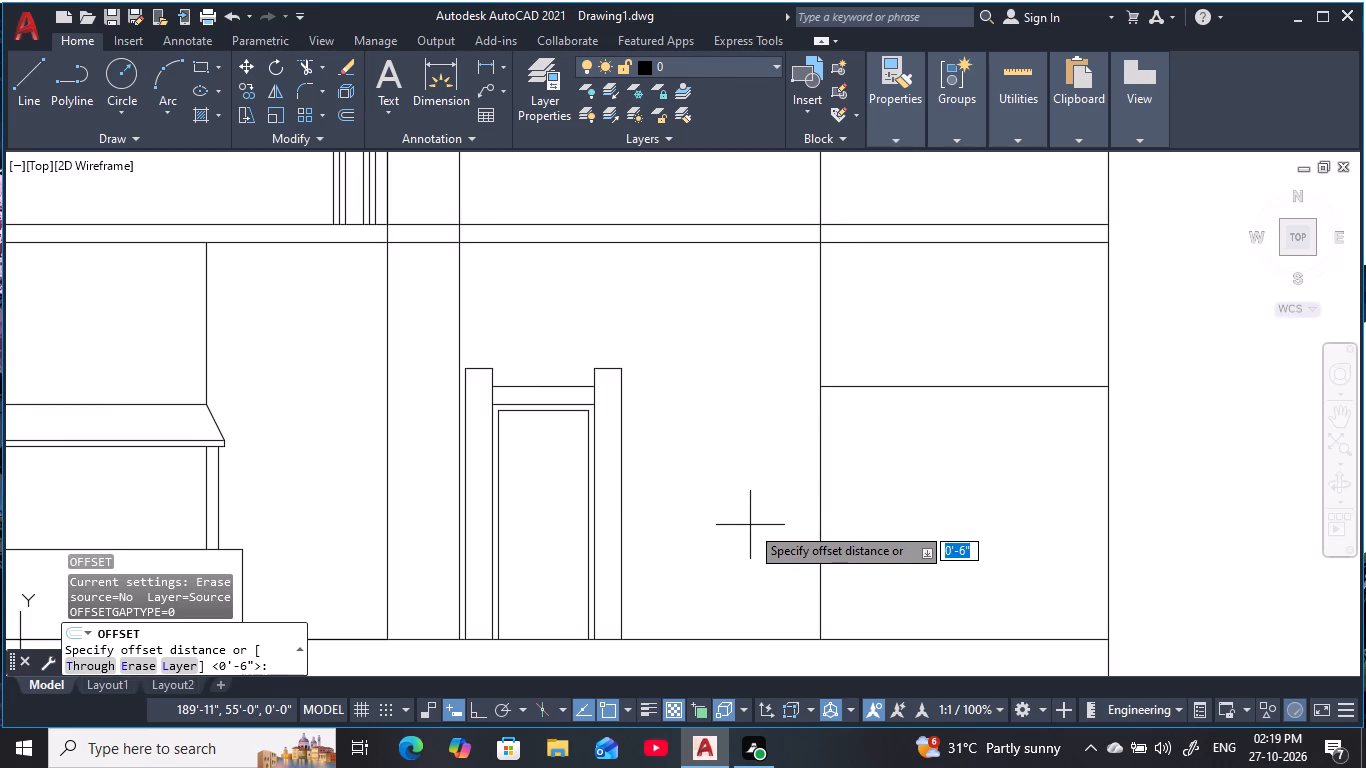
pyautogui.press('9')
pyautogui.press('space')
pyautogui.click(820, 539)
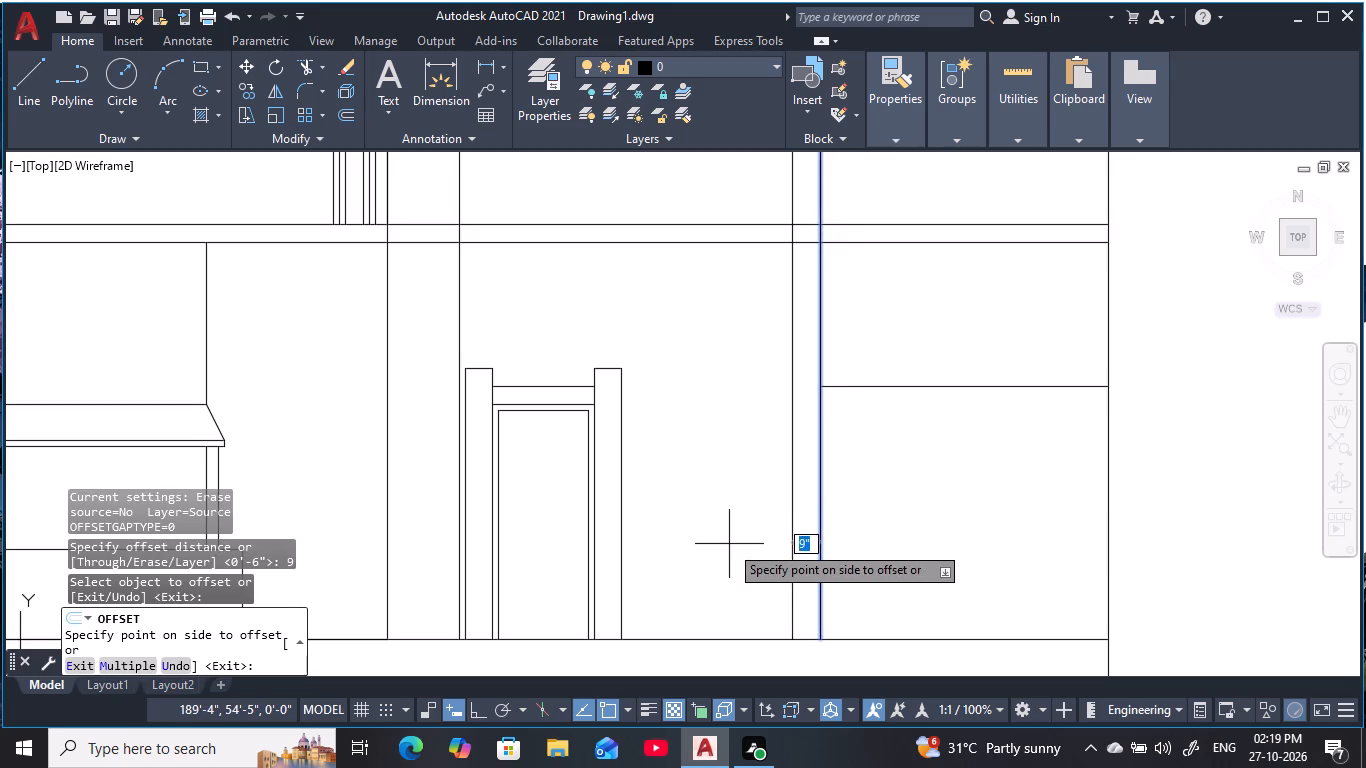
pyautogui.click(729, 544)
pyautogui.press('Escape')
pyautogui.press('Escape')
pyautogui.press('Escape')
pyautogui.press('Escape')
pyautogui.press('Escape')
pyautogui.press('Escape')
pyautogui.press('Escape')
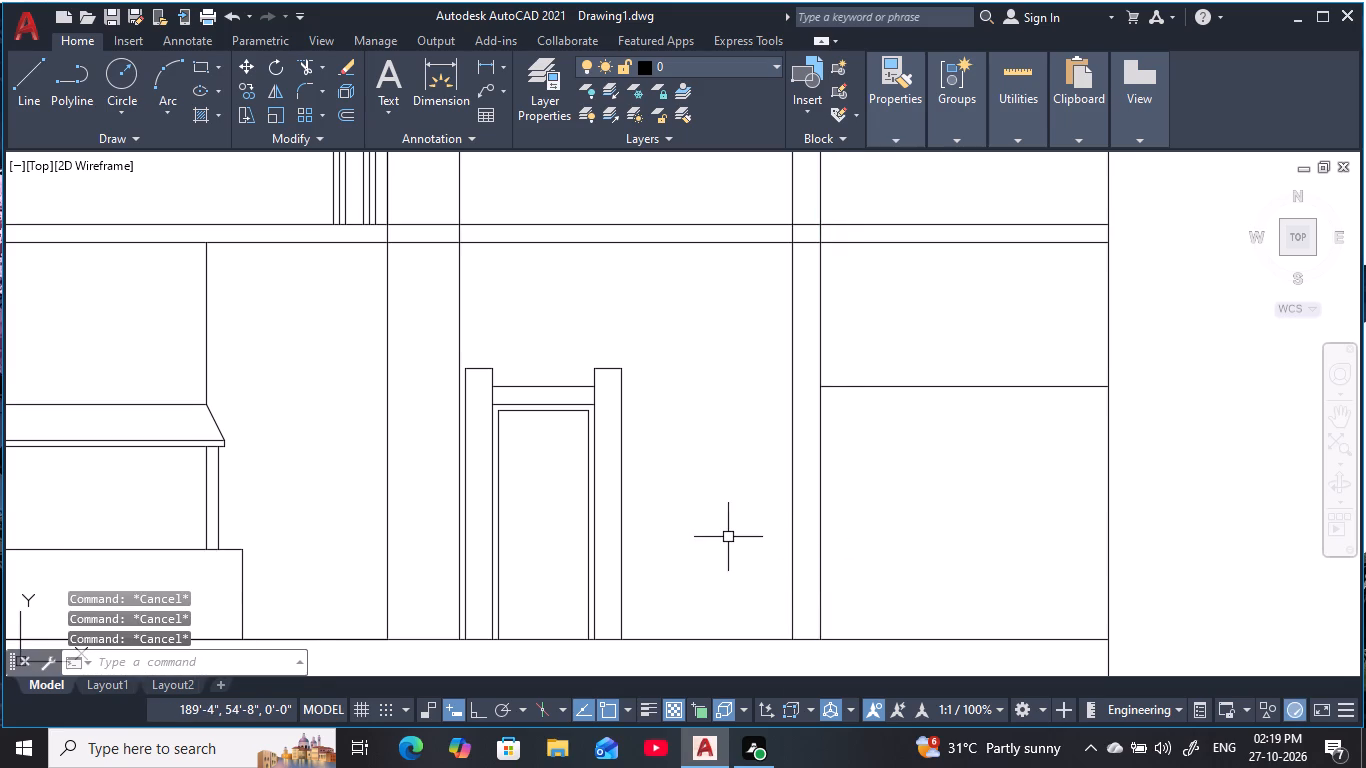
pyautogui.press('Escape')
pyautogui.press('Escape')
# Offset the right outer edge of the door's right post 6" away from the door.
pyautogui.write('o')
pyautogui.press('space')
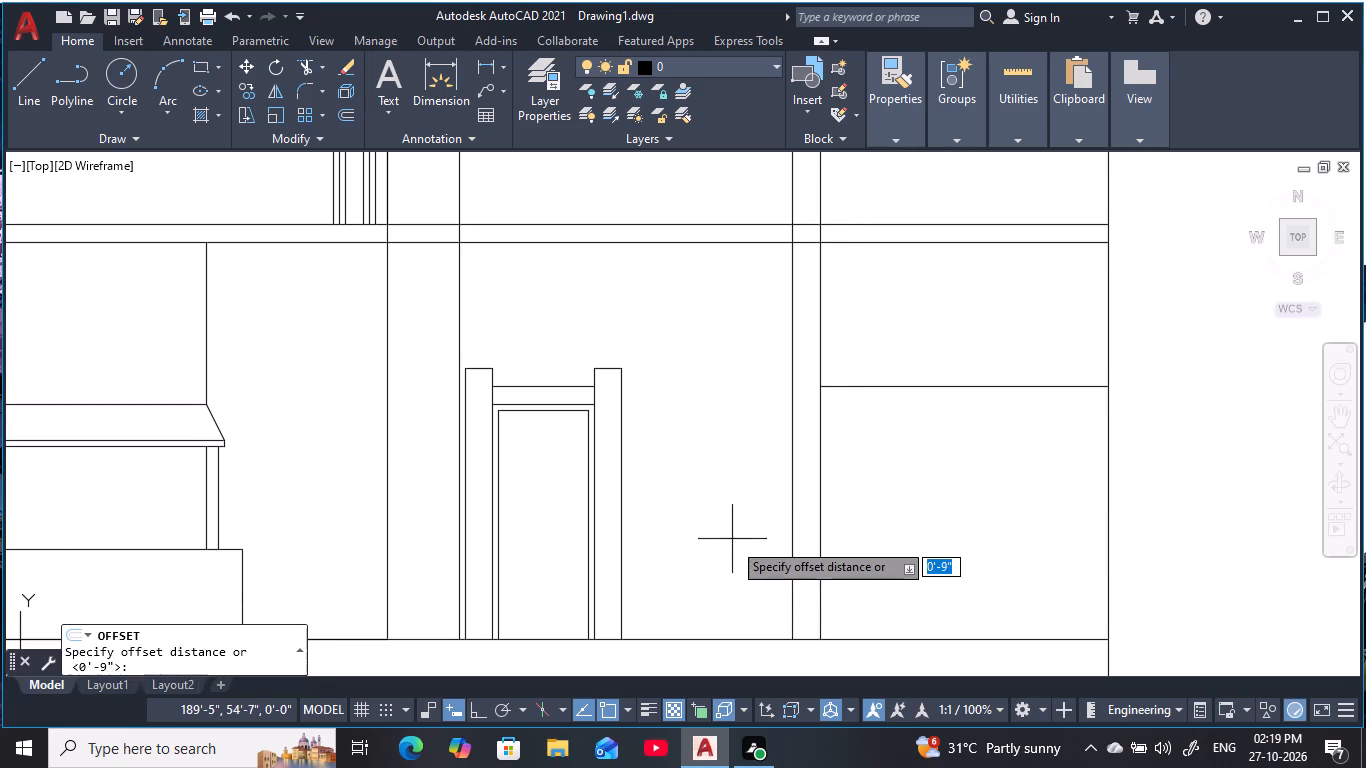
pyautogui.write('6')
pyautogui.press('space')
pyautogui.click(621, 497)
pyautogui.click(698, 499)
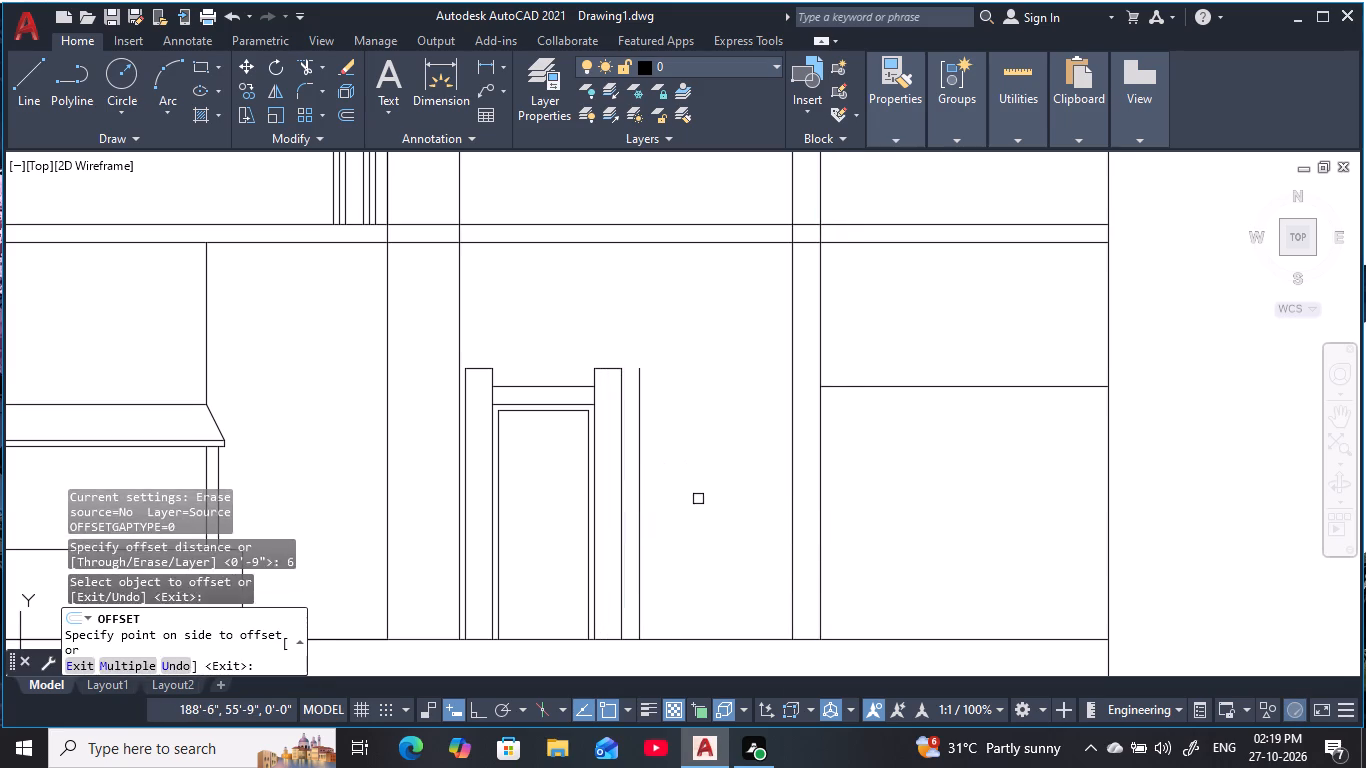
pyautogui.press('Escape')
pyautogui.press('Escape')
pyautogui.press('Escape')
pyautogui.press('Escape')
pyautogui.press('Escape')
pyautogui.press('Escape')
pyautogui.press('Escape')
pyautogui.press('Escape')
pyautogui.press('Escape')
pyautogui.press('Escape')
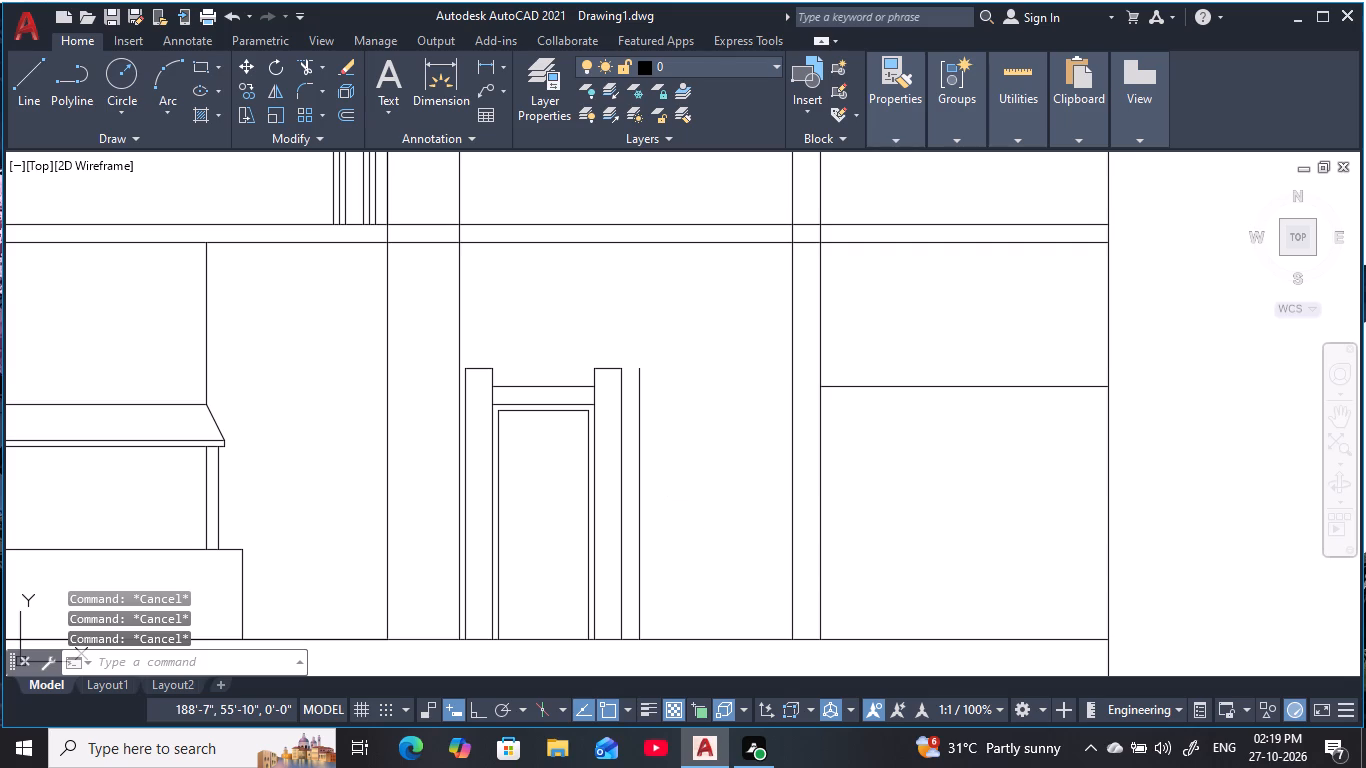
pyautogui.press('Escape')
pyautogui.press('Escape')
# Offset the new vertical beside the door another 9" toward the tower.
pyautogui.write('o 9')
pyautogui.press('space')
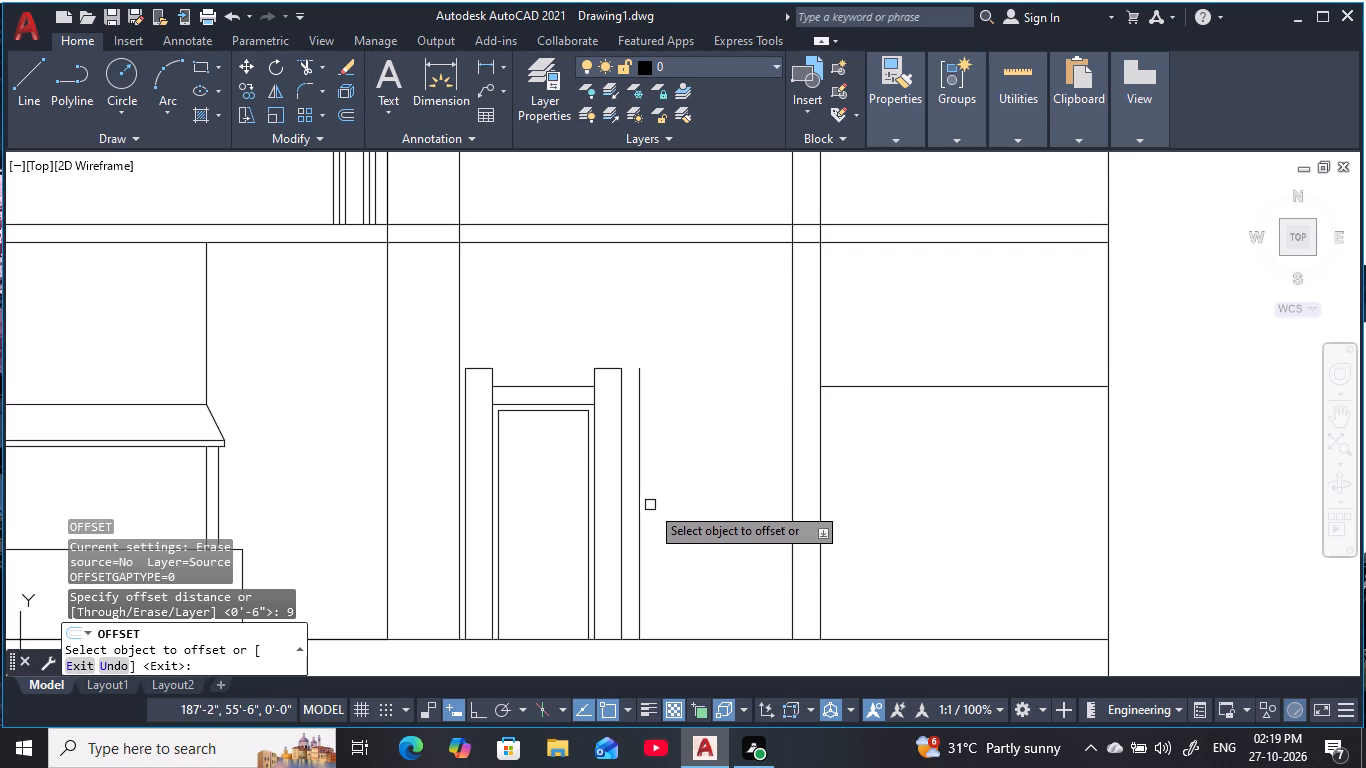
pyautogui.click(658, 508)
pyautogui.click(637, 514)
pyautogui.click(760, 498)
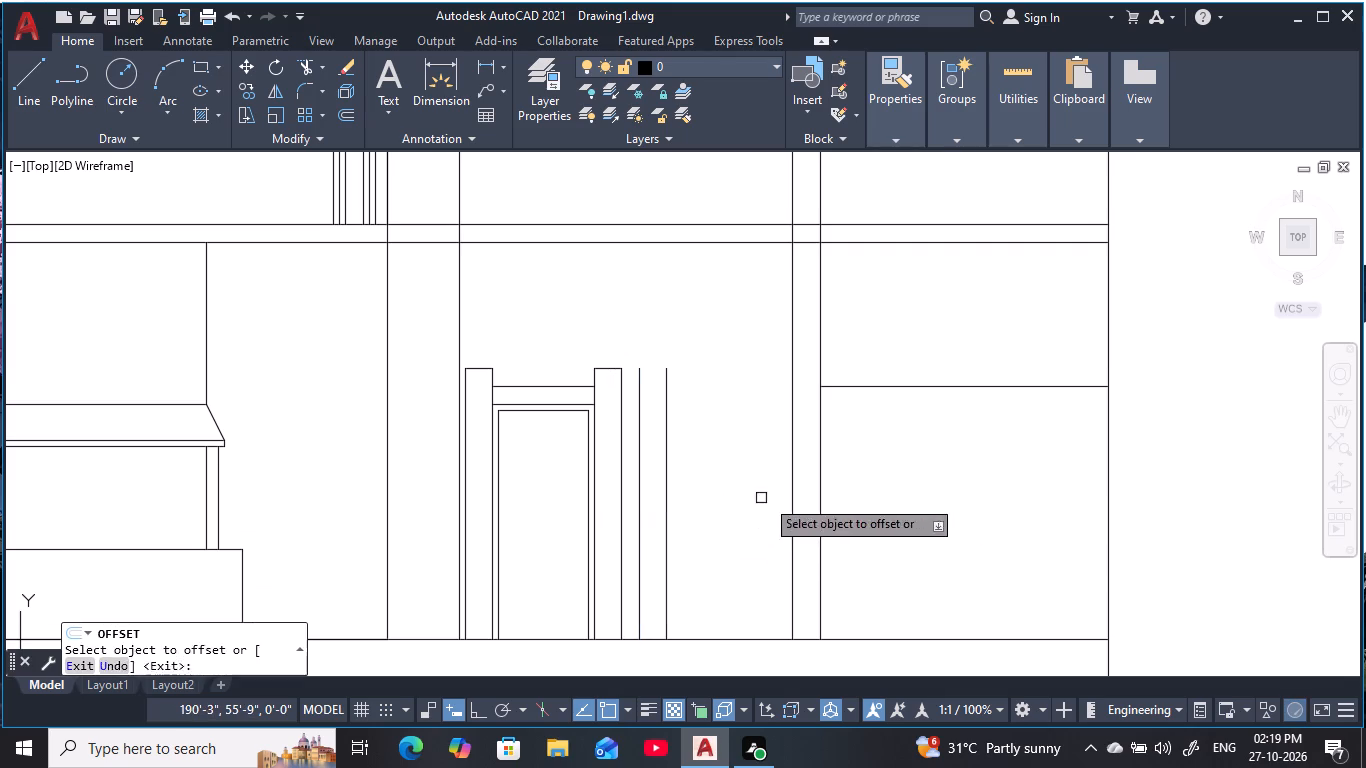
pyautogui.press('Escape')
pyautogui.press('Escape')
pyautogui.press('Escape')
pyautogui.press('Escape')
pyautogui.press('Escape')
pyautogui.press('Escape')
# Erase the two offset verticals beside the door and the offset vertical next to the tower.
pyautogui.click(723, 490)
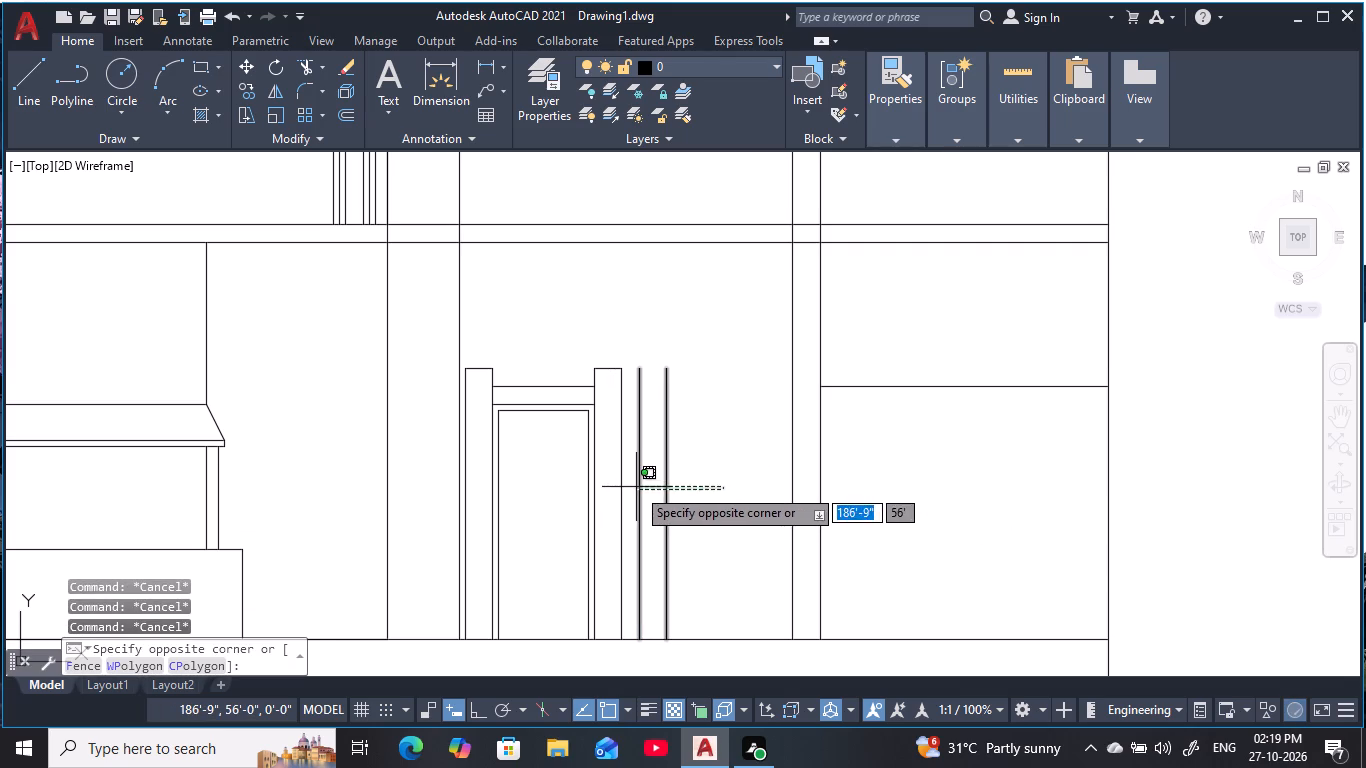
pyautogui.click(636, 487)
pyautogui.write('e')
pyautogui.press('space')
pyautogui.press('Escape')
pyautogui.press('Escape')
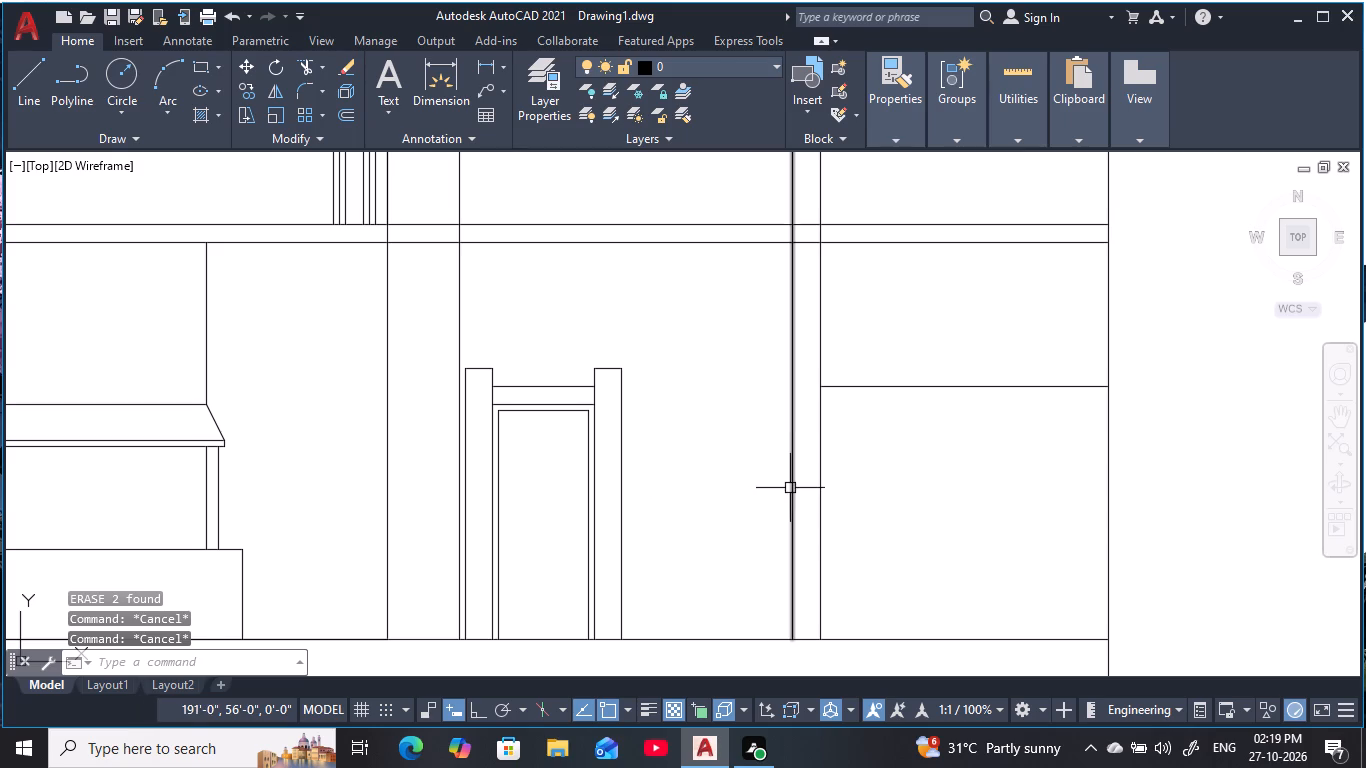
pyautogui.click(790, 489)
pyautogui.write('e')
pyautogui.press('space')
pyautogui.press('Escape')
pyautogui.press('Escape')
# Examine the whole elevation, including the ground-floor door, the balconies and the tower.
pyautogui.scroll(-1, 747, 494)
pyautogui.moveTo(747, 494); pyautogui.dragTo(806, 514, button='middle')
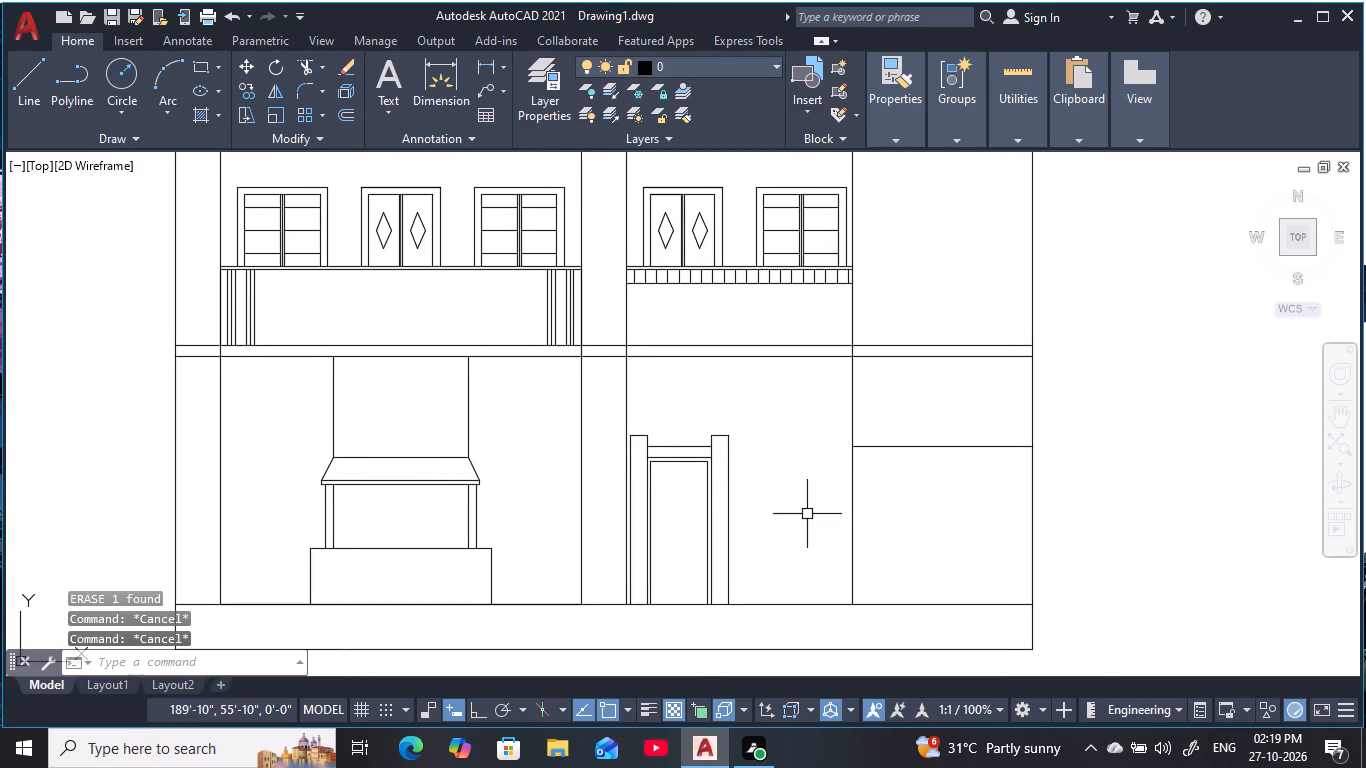
pyautogui.scroll(2, 700, 468)
pyautogui.moveTo(700, 468); pyautogui.dragTo(825, 408, button='middle')
pyautogui.scroll(-4, 832, 403)
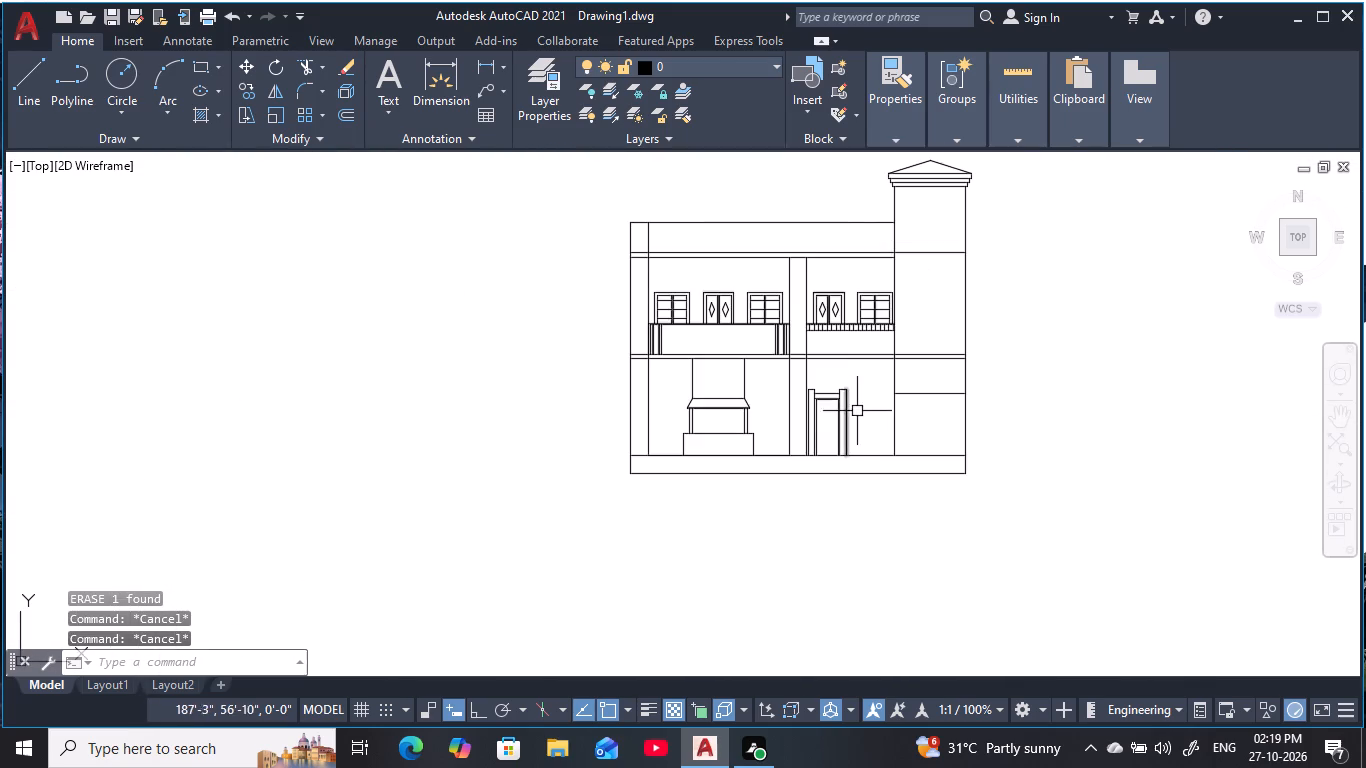
pyautogui.moveTo(866, 408); pyautogui.dragTo(831, 480, button='middle')
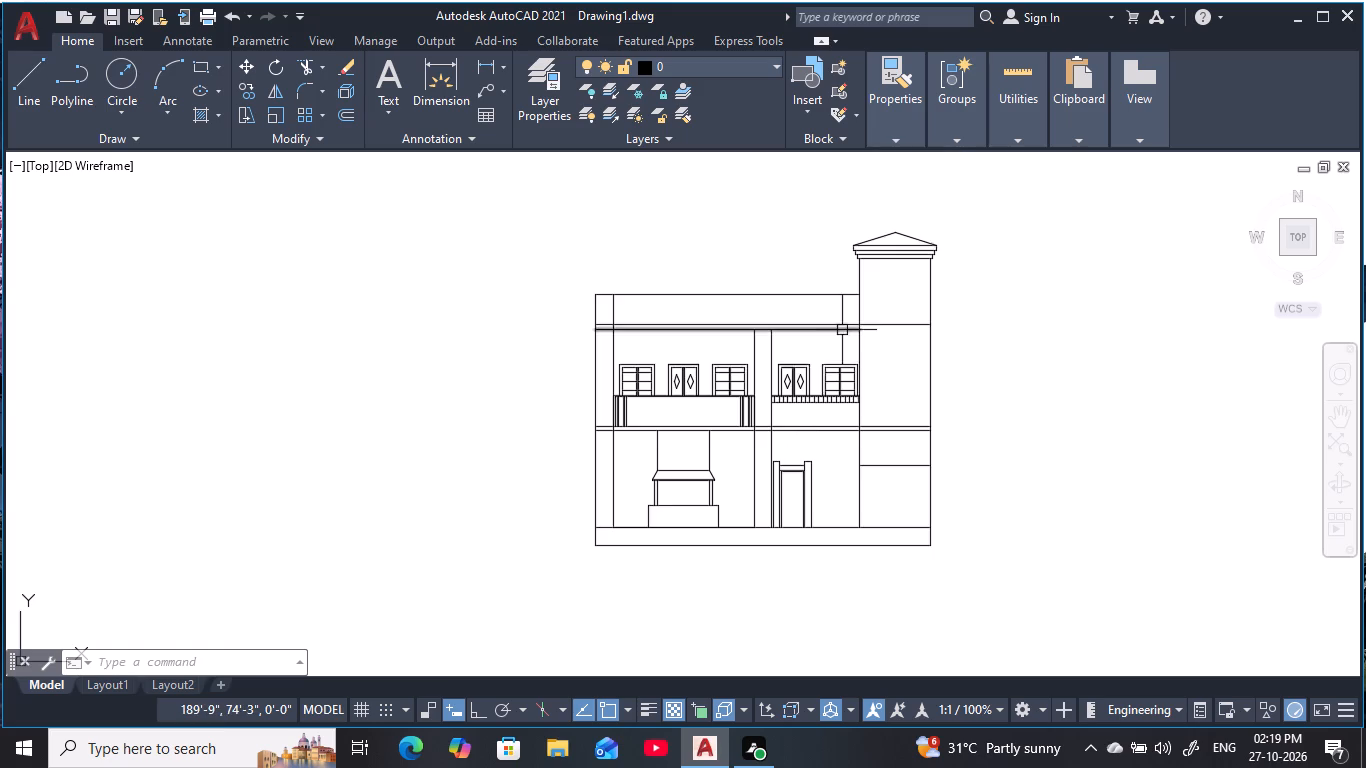
pyautogui.scroll(2, 843, 329)
pyautogui.scroll(-1, 822, 366)
pyautogui.moveTo(823, 376); pyautogui.dragTo(832, 339, button='middle')
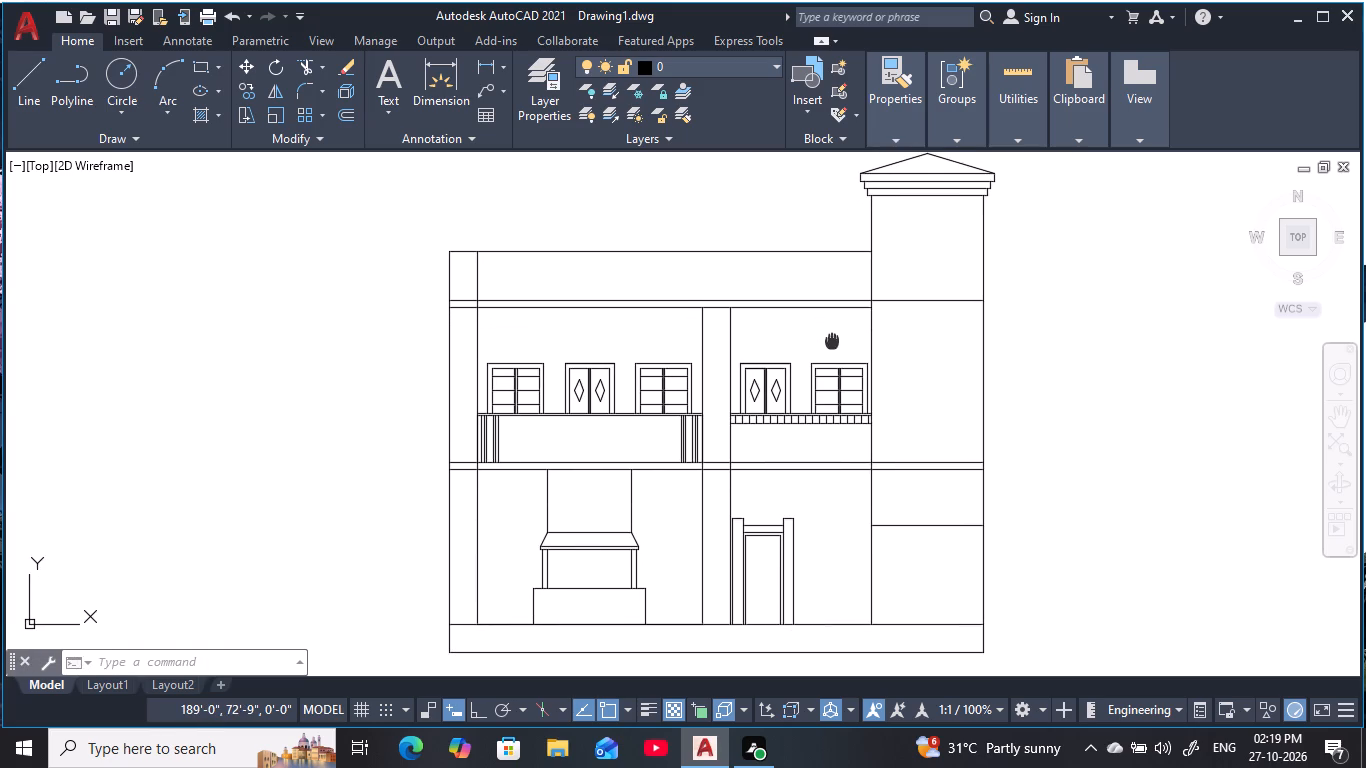
pyautogui.moveTo(832, 339); pyautogui.dragTo(836, 346, button='middle')
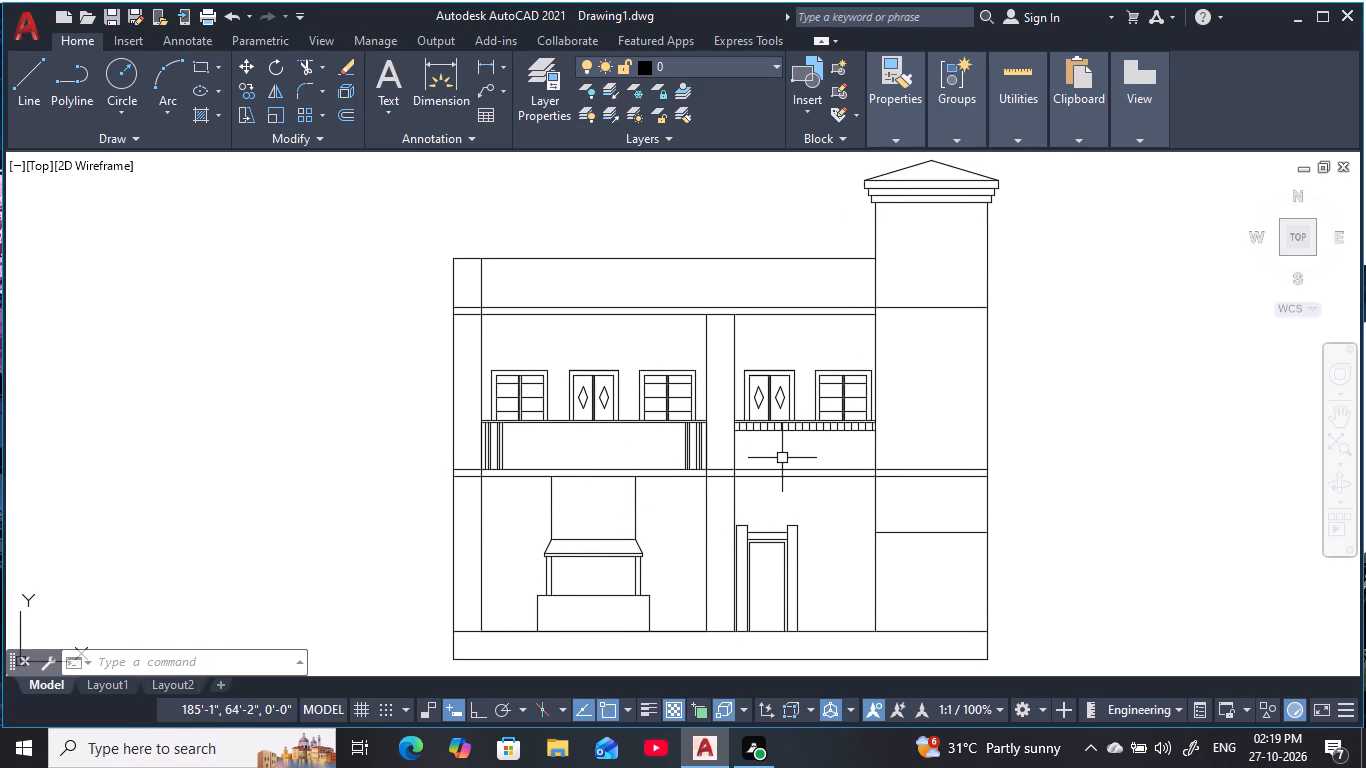
# Hatch the middle bay's panel below the balcony strip and the left balcony's central panel with ANSI37 at scale 2.
pyautogui.moveTo(782, 458); pyautogui.dragTo(740, 438, button='middle')
pyautogui.scroll(1, 740, 438)
pyautogui.press('Escape')
pyautogui.write('h')
pyautogui.press('space')
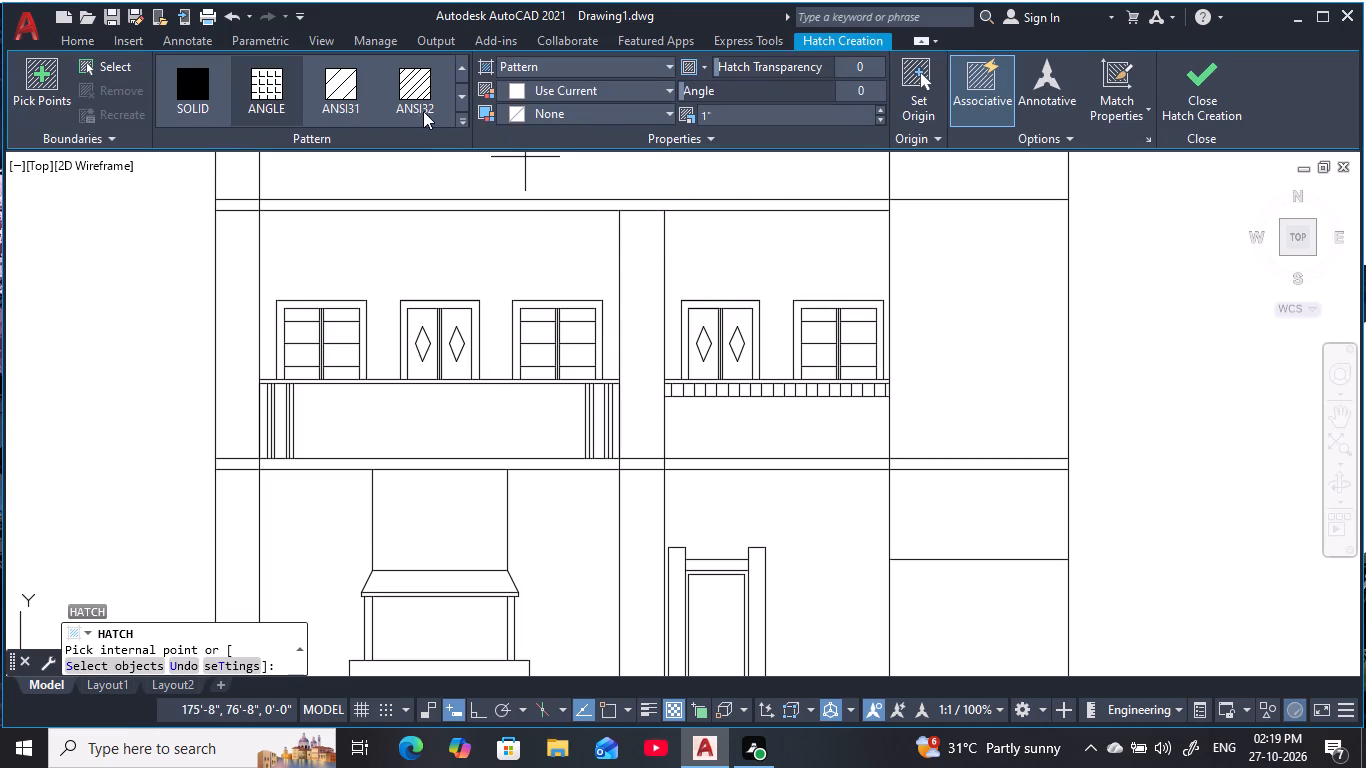
pyautogui.click(458, 120)
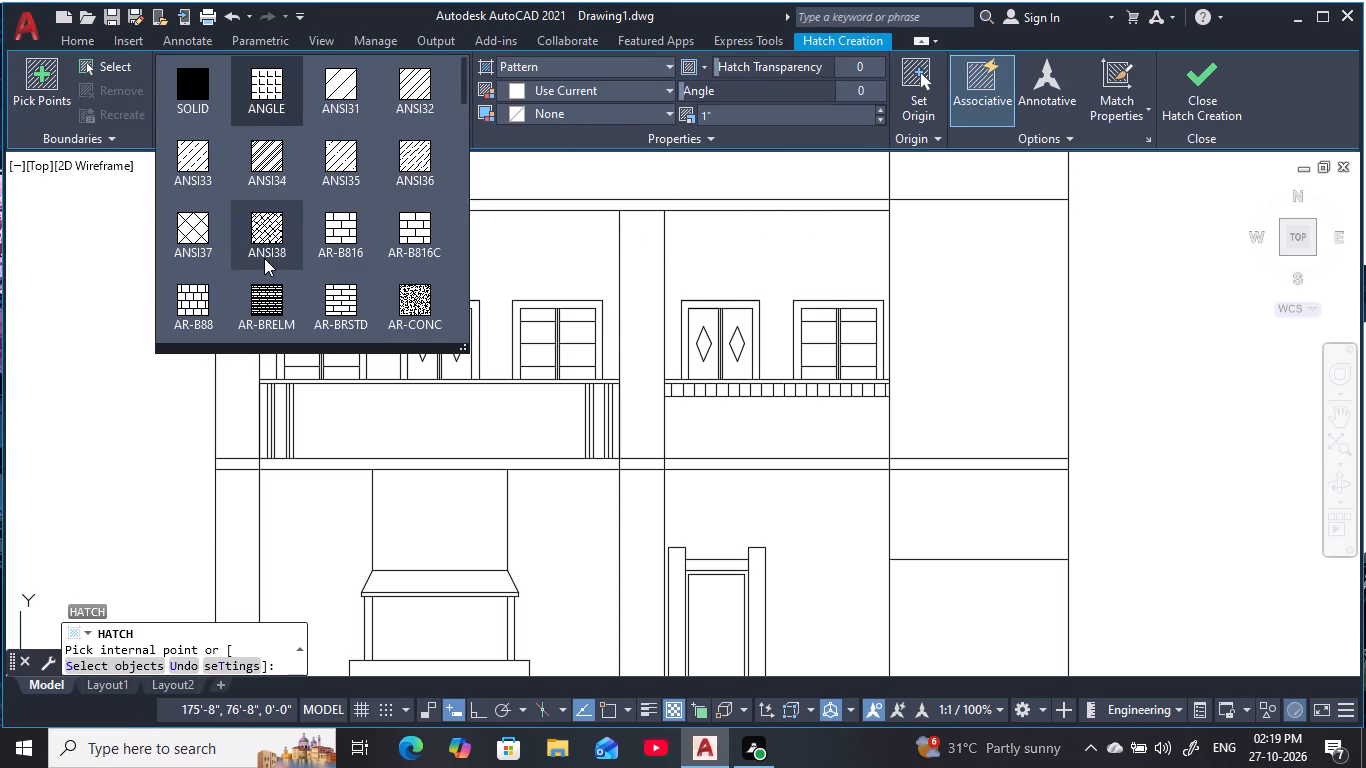
pyautogui.click(209, 237)
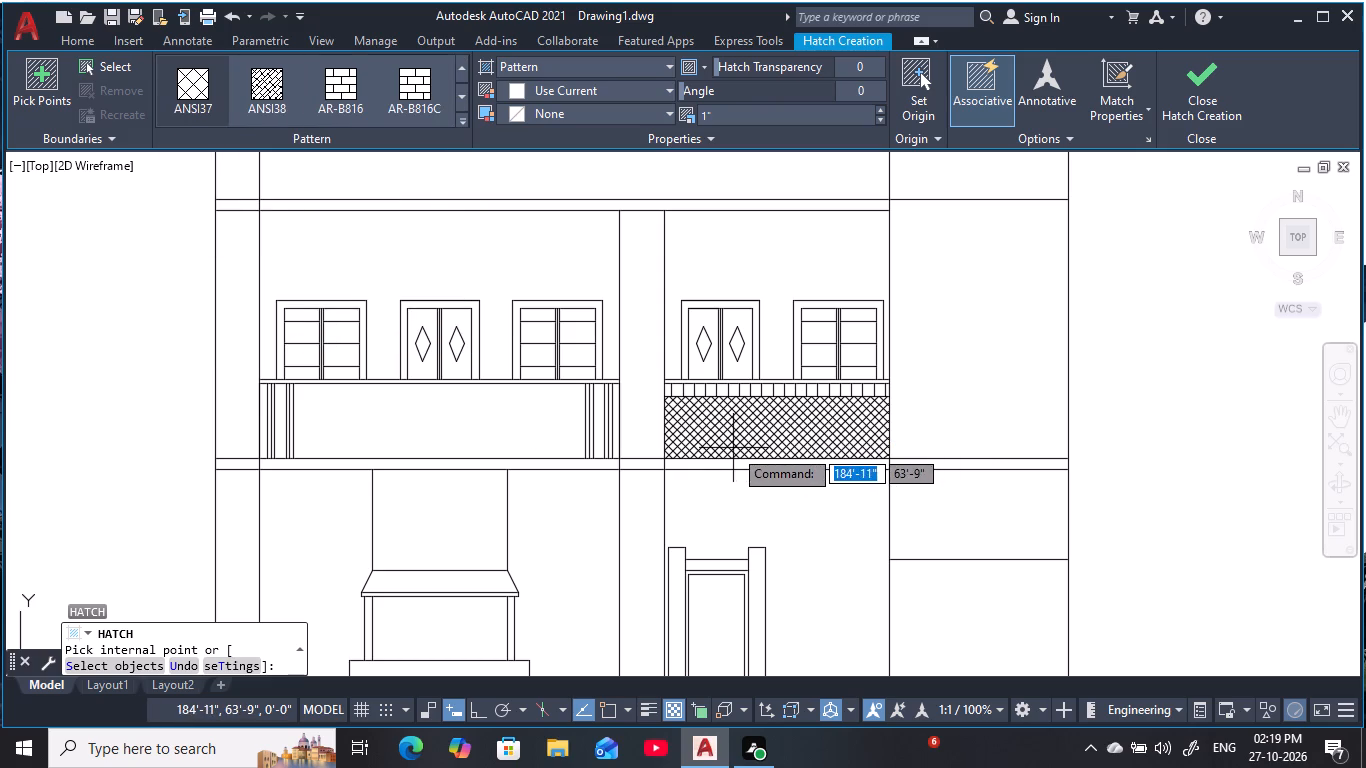
pyautogui.tripleClick(880, 117)
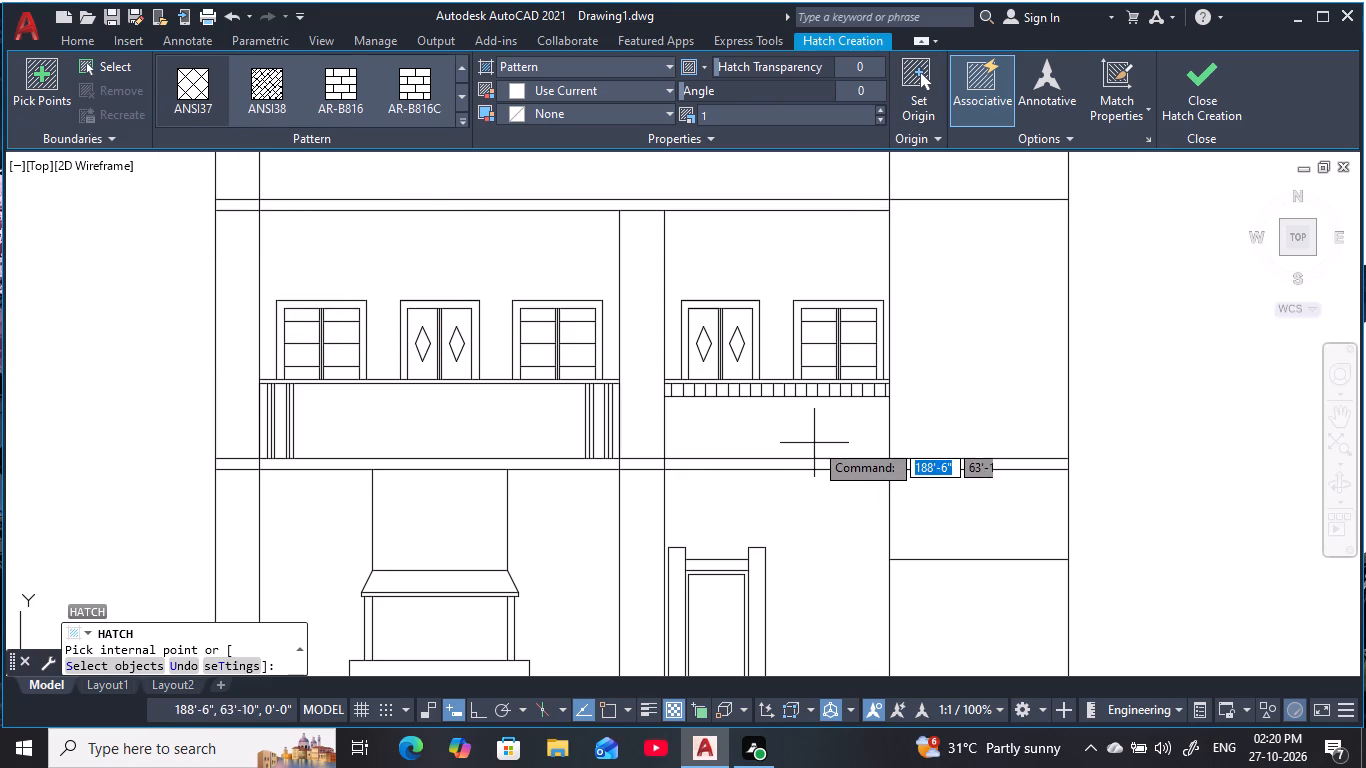
pyautogui.tripleClick(881, 110)
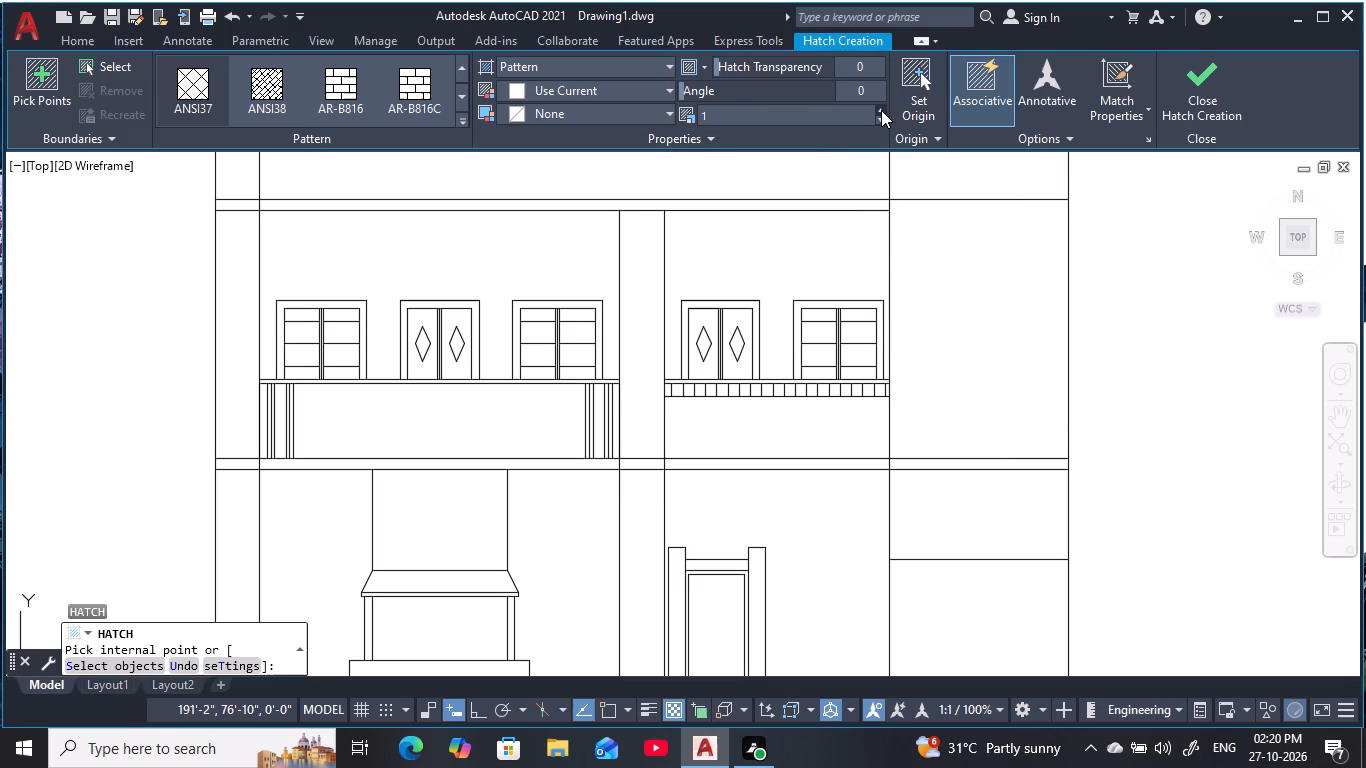
pyautogui.tripleClick(881, 110)
pyautogui.tripleClick(881, 110)
pyautogui.tripleClick(881, 110)
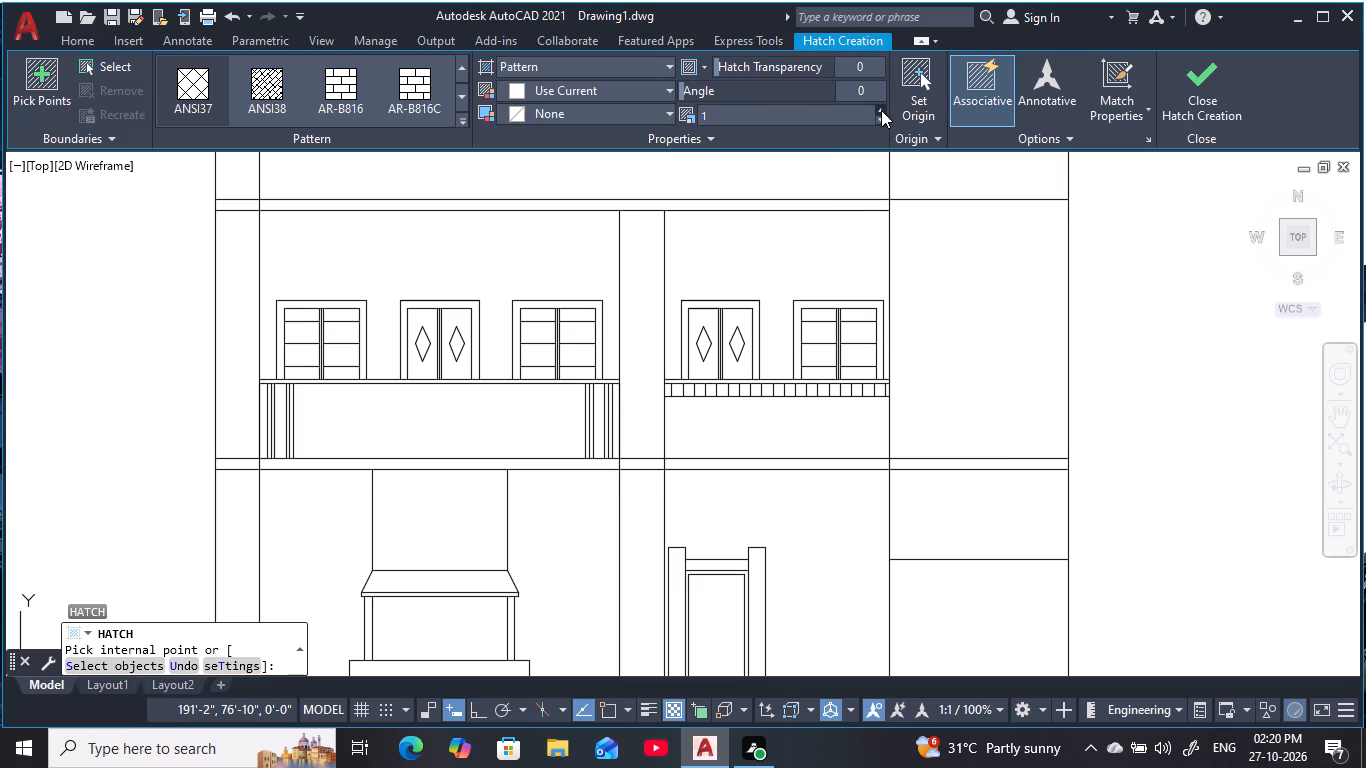
pyautogui.tripleClick(881, 110)
pyautogui.doubleClick(881, 110)
pyautogui.click(881, 110)
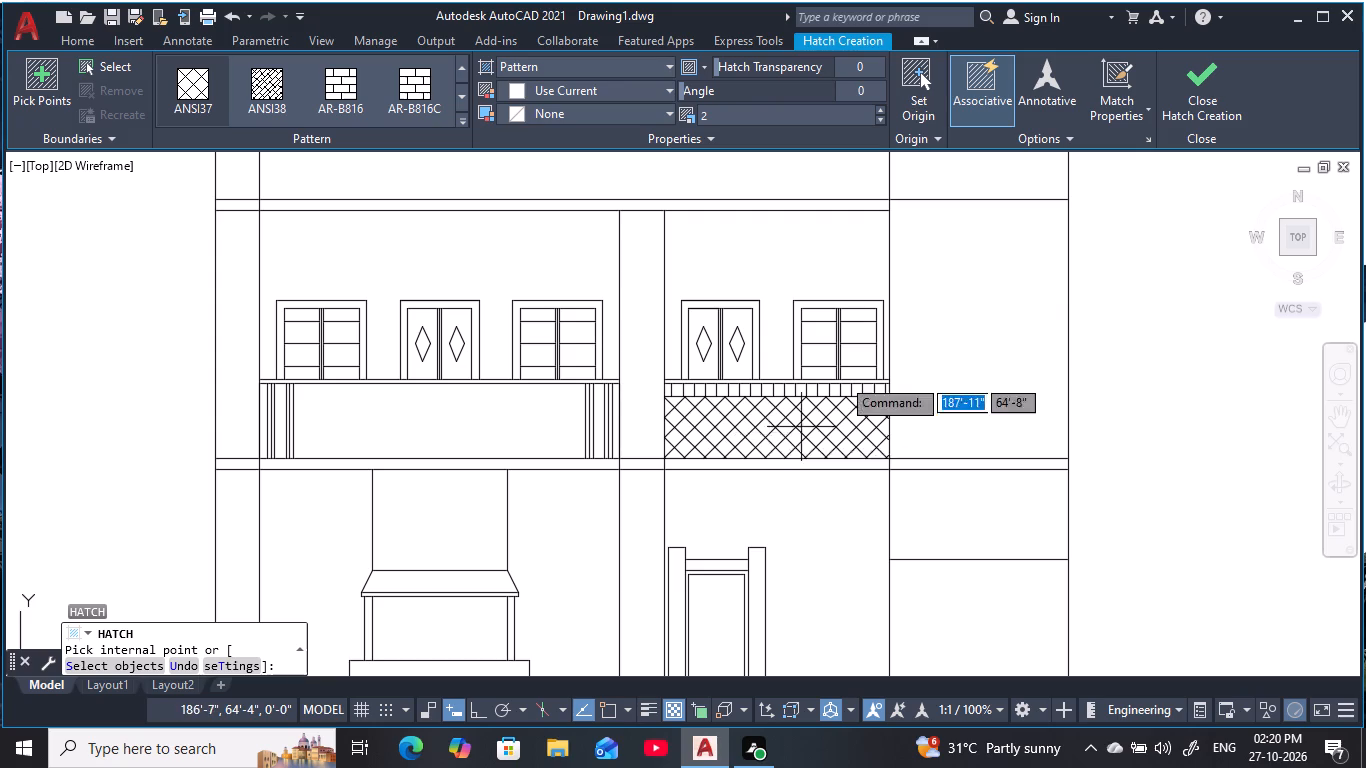
pyautogui.click(797, 435)
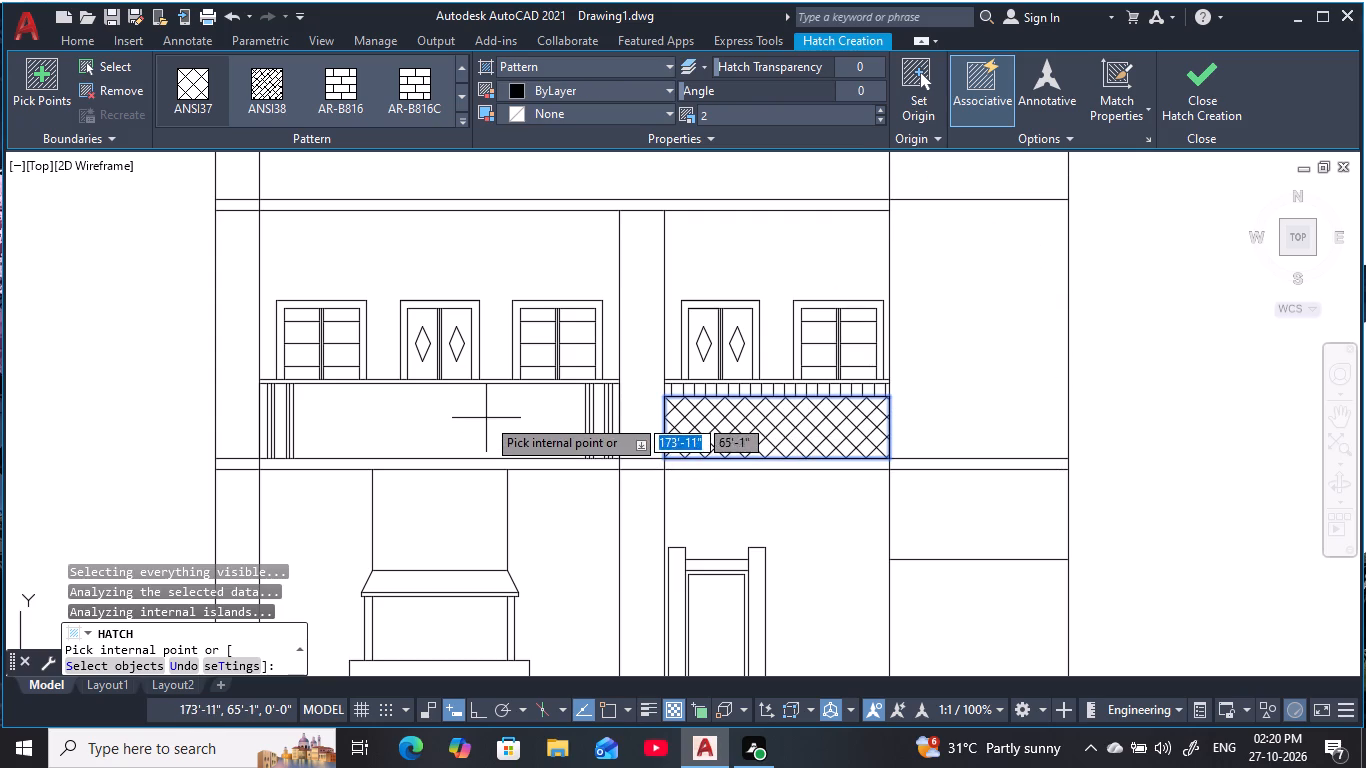
pyautogui.click(498, 410)
pyautogui.press('Escape')
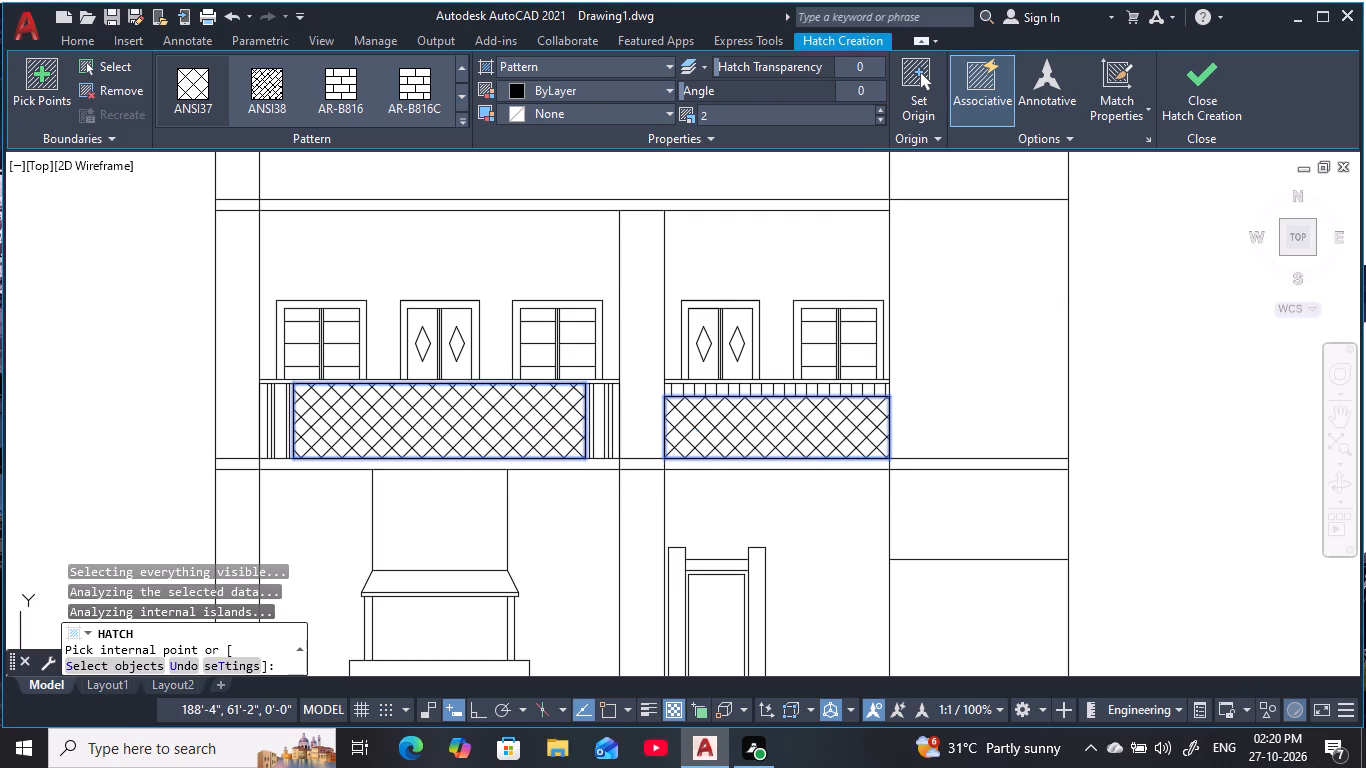
pyautogui.press('Escape')
pyautogui.press('Escape')
pyautogui.press('Escape')
pyautogui.press('Escape')
pyautogui.press('Escape')
pyautogui.press('Escape')
pyautogui.press('Escape')
pyautogui.press('Escape')
pyautogui.press('Escape')
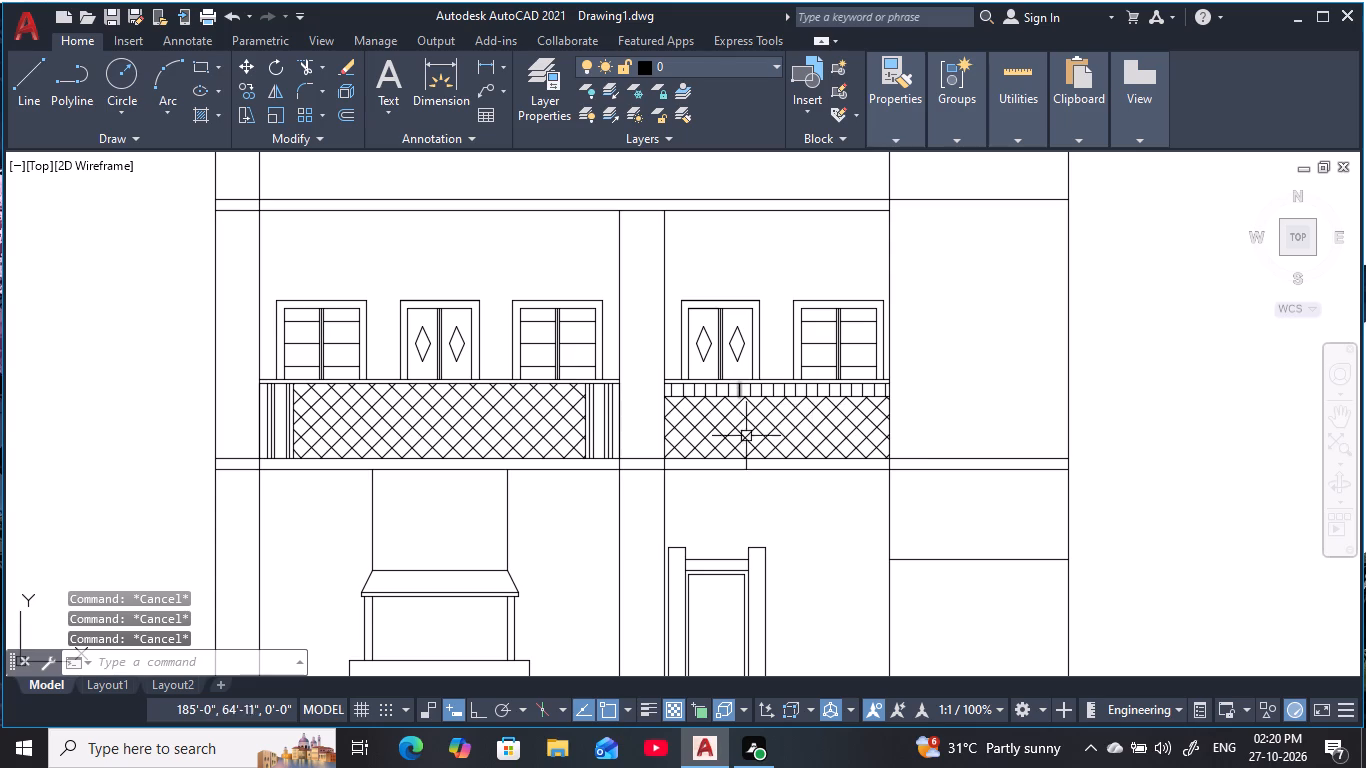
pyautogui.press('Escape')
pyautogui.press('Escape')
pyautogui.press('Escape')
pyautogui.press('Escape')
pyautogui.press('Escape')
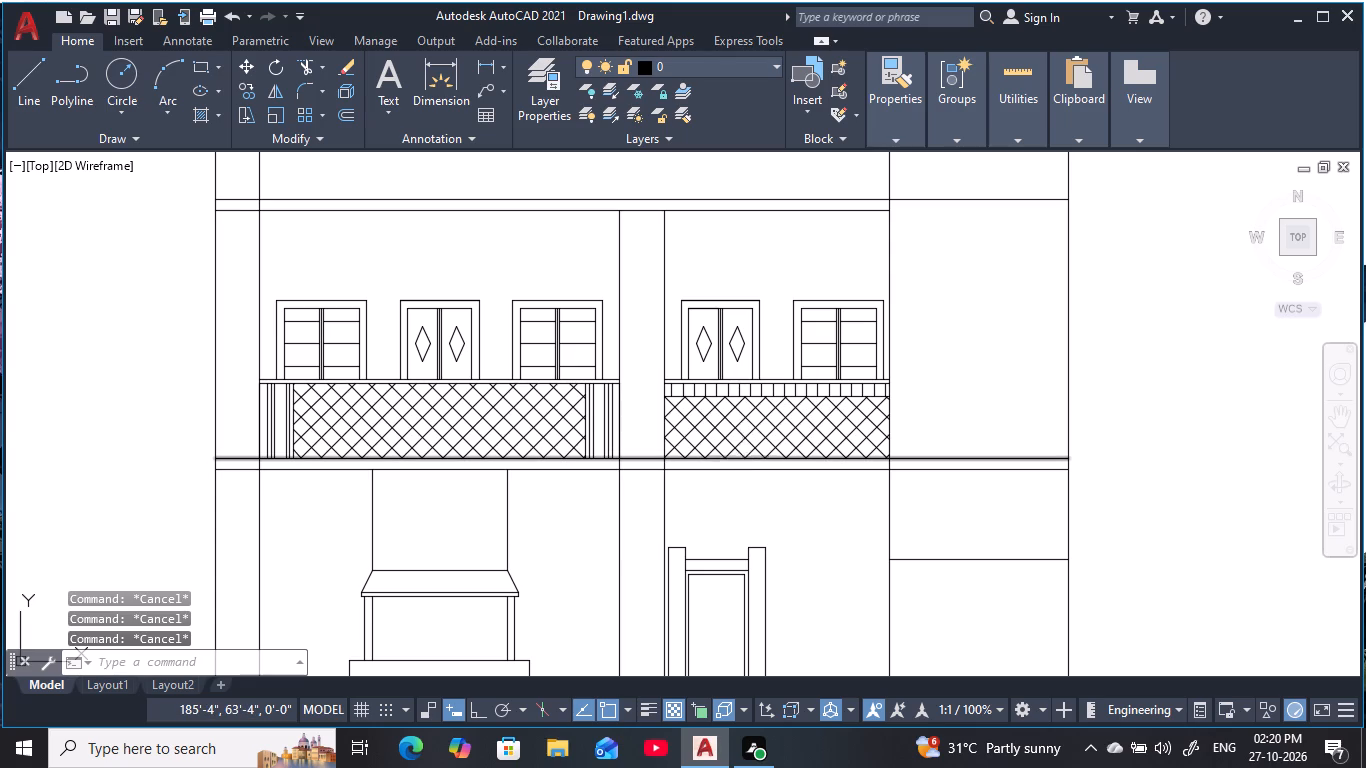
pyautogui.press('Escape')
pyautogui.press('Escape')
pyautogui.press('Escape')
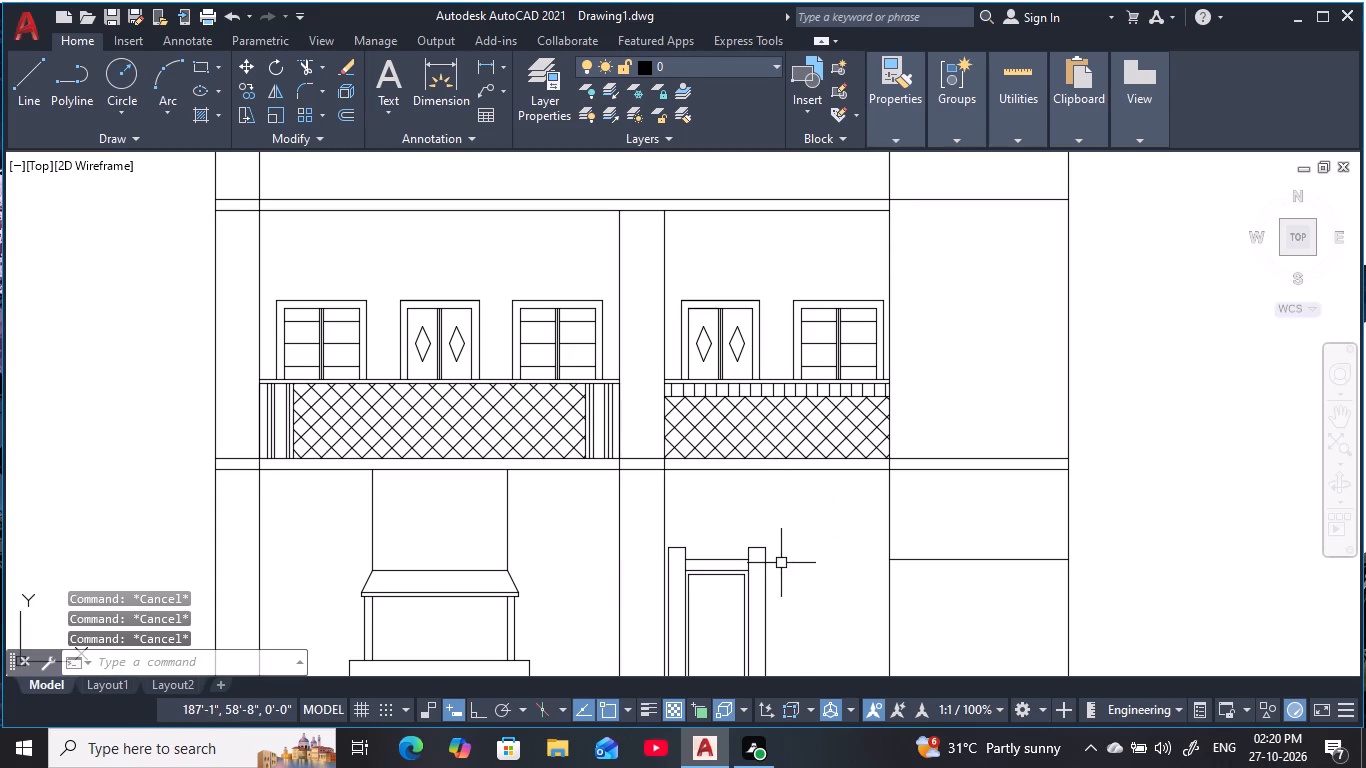
# Hatch the left bay's two ground-floor piers with the BRICK pattern at scale 1.
pyautogui.moveTo(777, 563); pyautogui.dragTo(815, 548, button='middle')
pyautogui.scroll(1, 815, 548)
pyautogui.press('Escape')
pyautogui.press('Escape')
pyautogui.write('h')
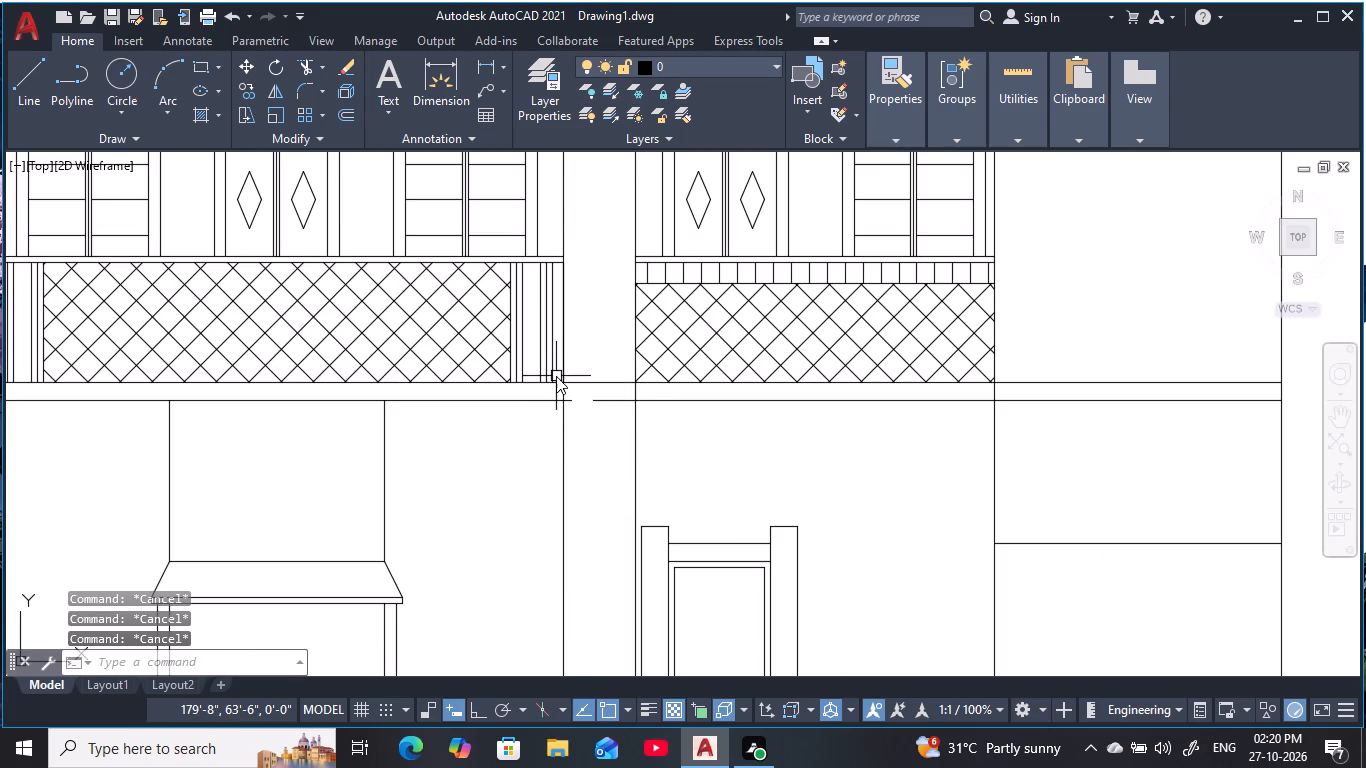
pyautogui.press('space')
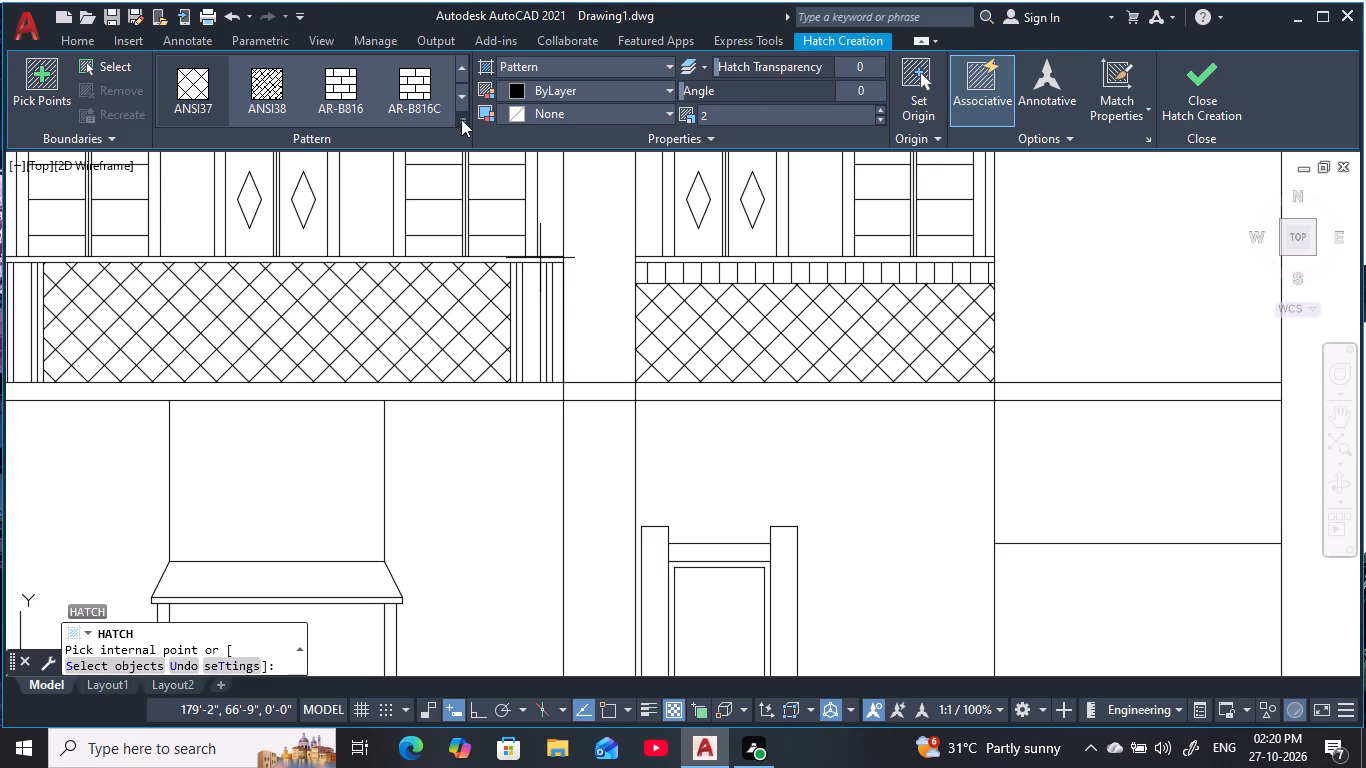
pyautogui.click(464, 121)
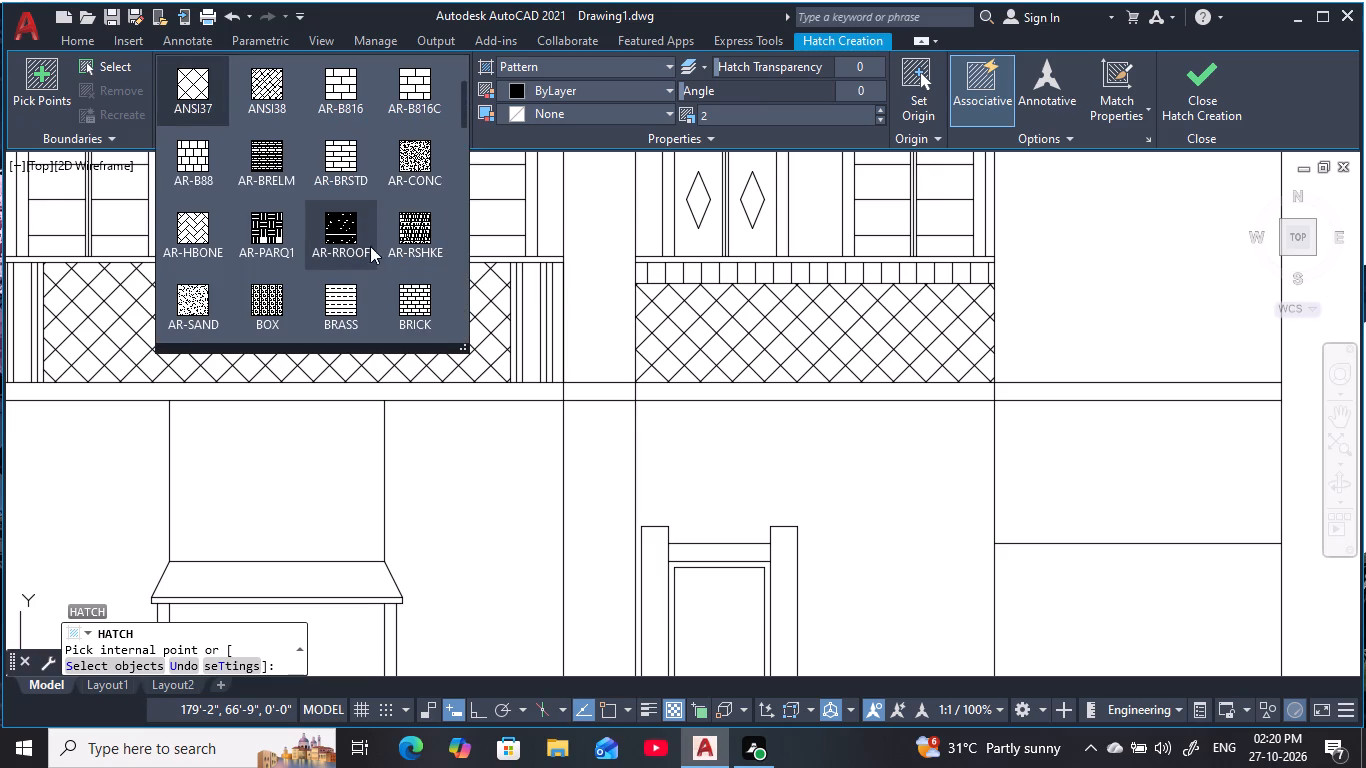
pyautogui.click(389, 284)
pyautogui.scroll(-1, 416, 456)
pyautogui.moveTo(416, 456); pyautogui.dragTo(634, 286, button='middle')
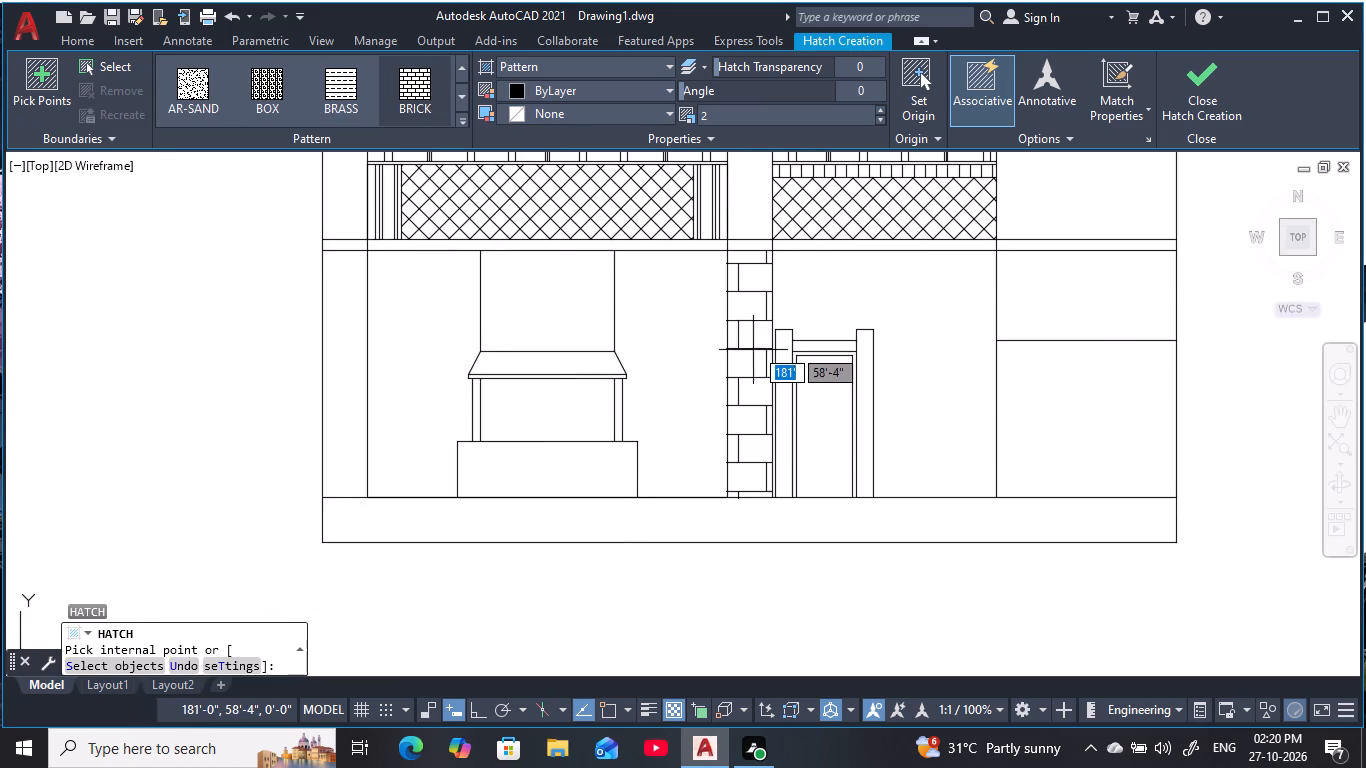
pyautogui.tripleClick(882, 120)
pyautogui.doubleClick(881, 120)
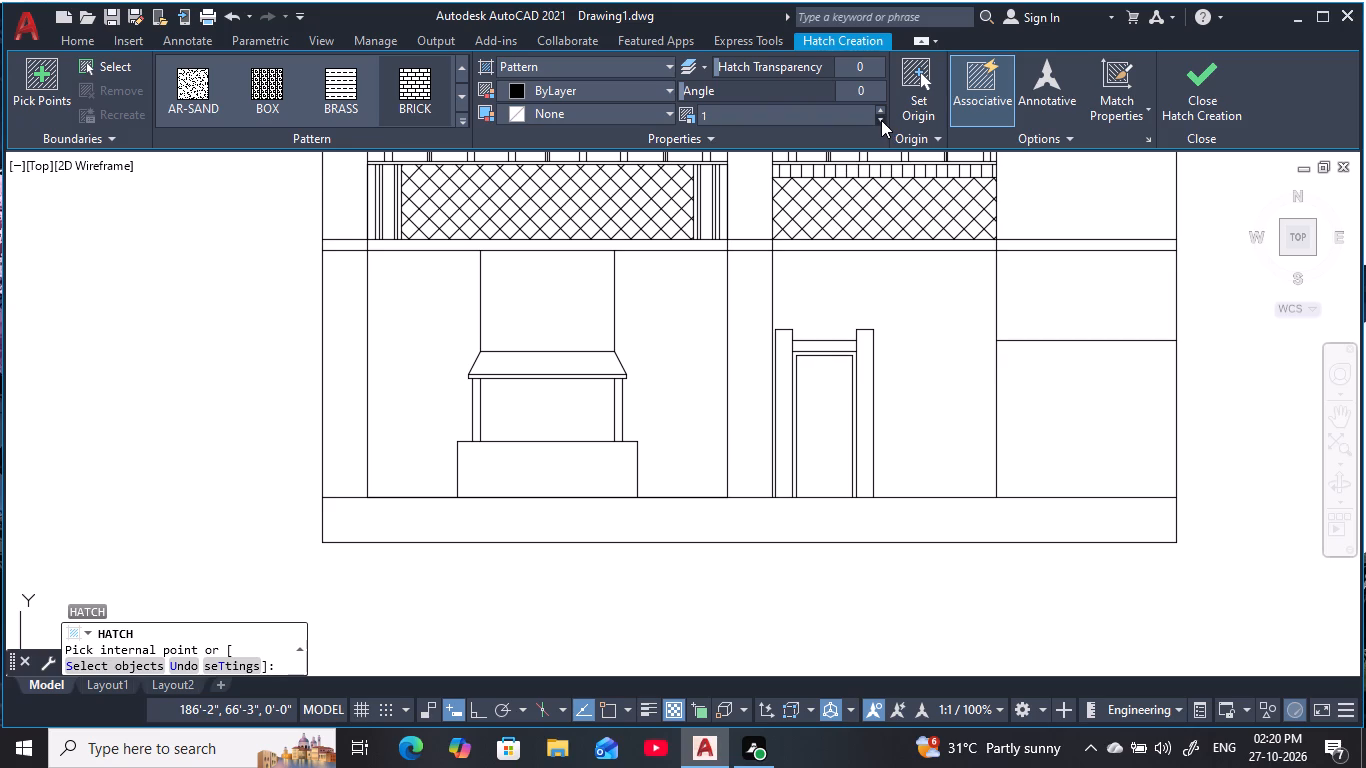
pyautogui.click(757, 329)
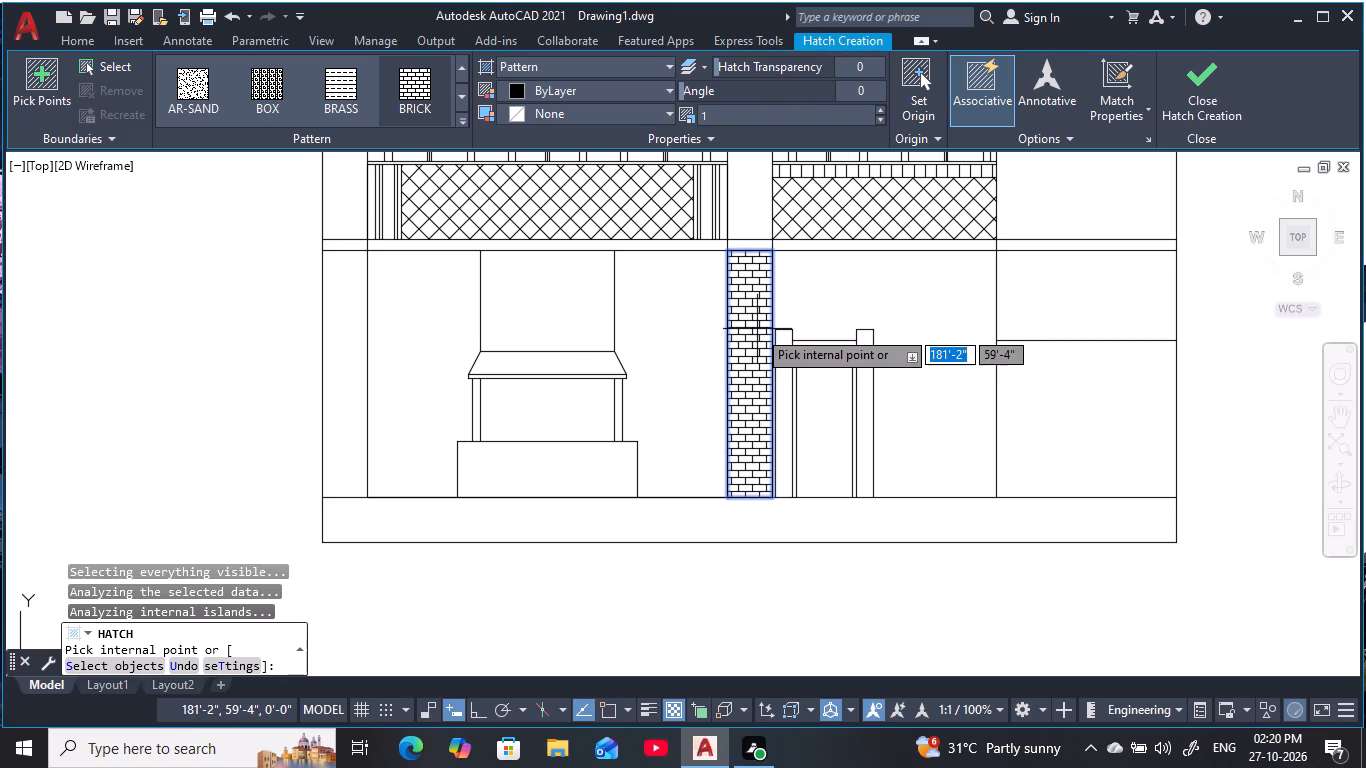
pyautogui.click(338, 358)
pyautogui.press('Escape')
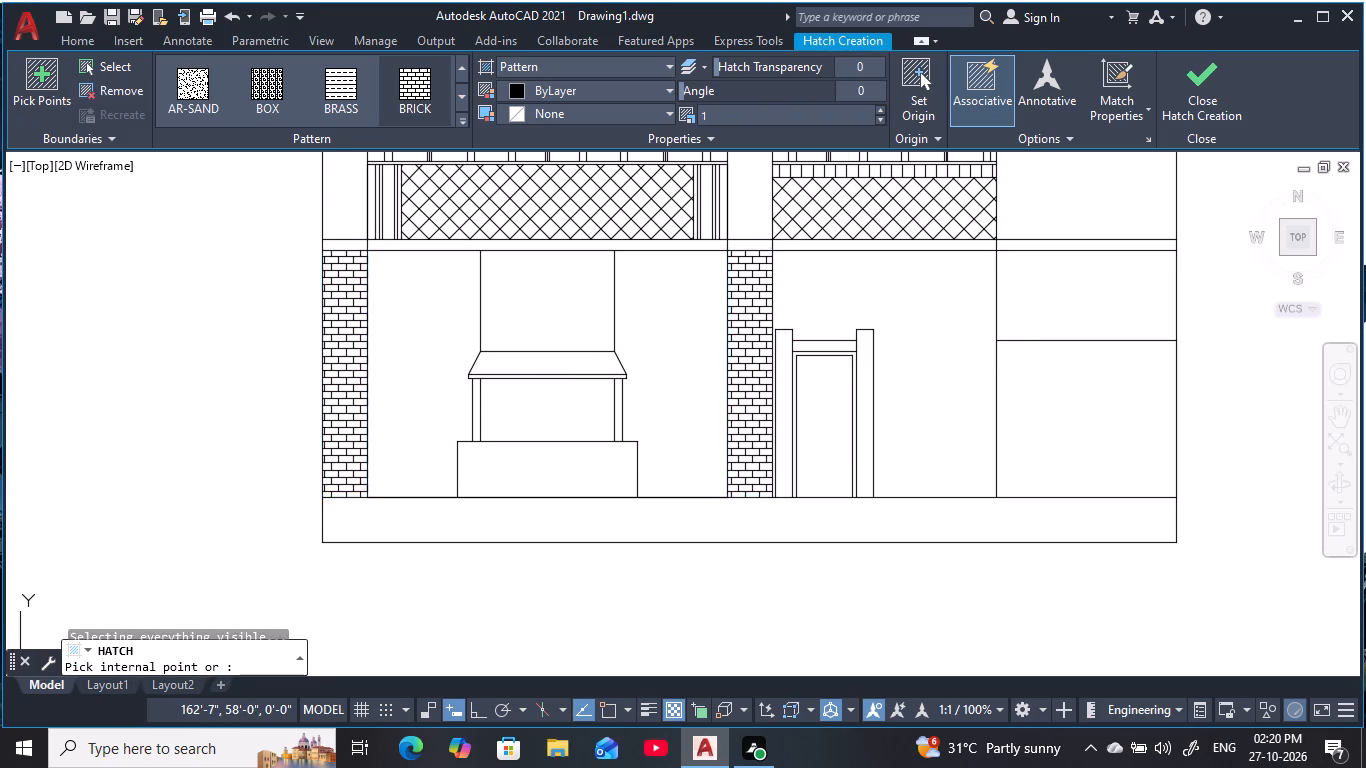
pyautogui.press('Escape')
pyautogui.press('Escape')
pyautogui.press('Escape')
pyautogui.press('Escape')
pyautogui.press('Escape')
# Erase the two inner verticals of the opening beneath the left bay's ground-floor canopy.
pyautogui.scroll(-1, 651, 477)
pyautogui.moveTo(738, 490); pyautogui.dragTo(624, 601, button='middle')
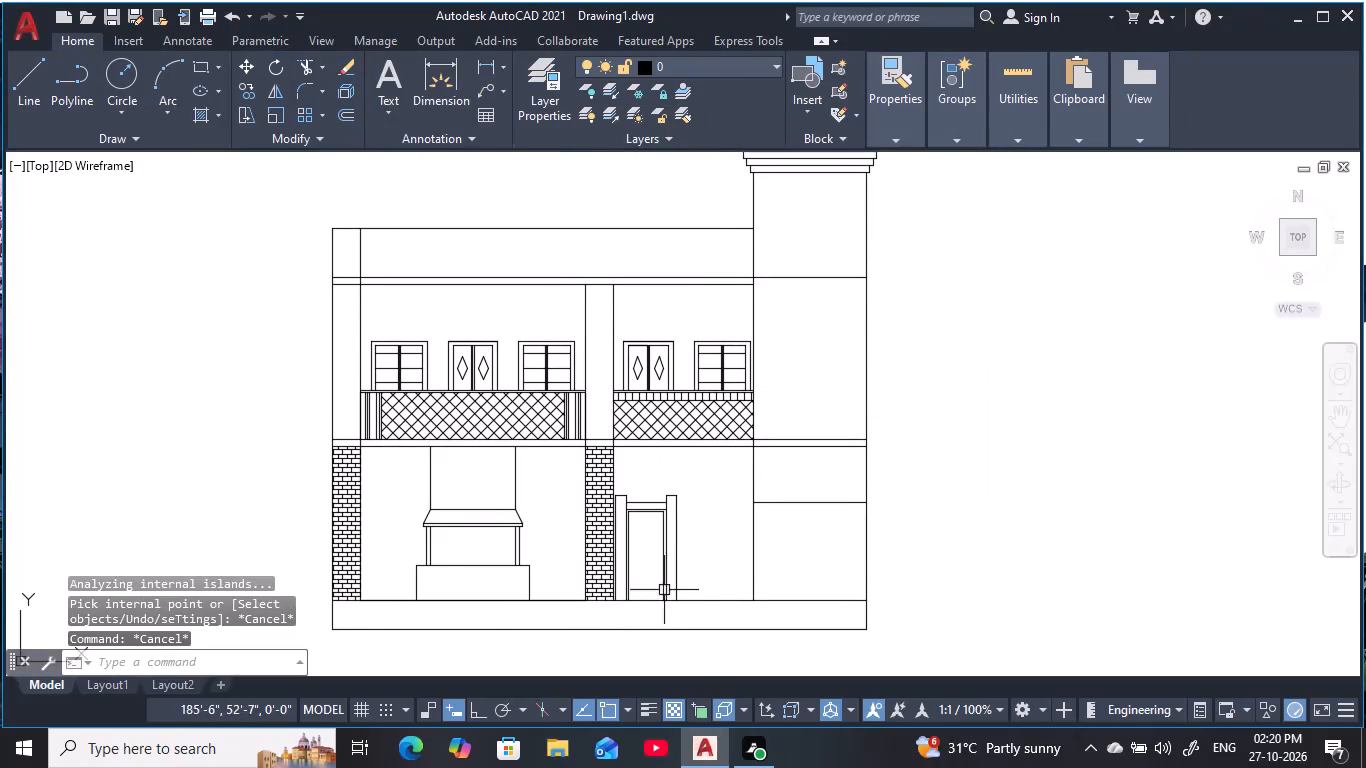
pyautogui.press('Escape')
pyautogui.press('Escape')
pyautogui.moveTo(699, 582); pyautogui.dragTo(731, 554, button='middle')
pyautogui.press('Escape')
pyautogui.press('Escape')
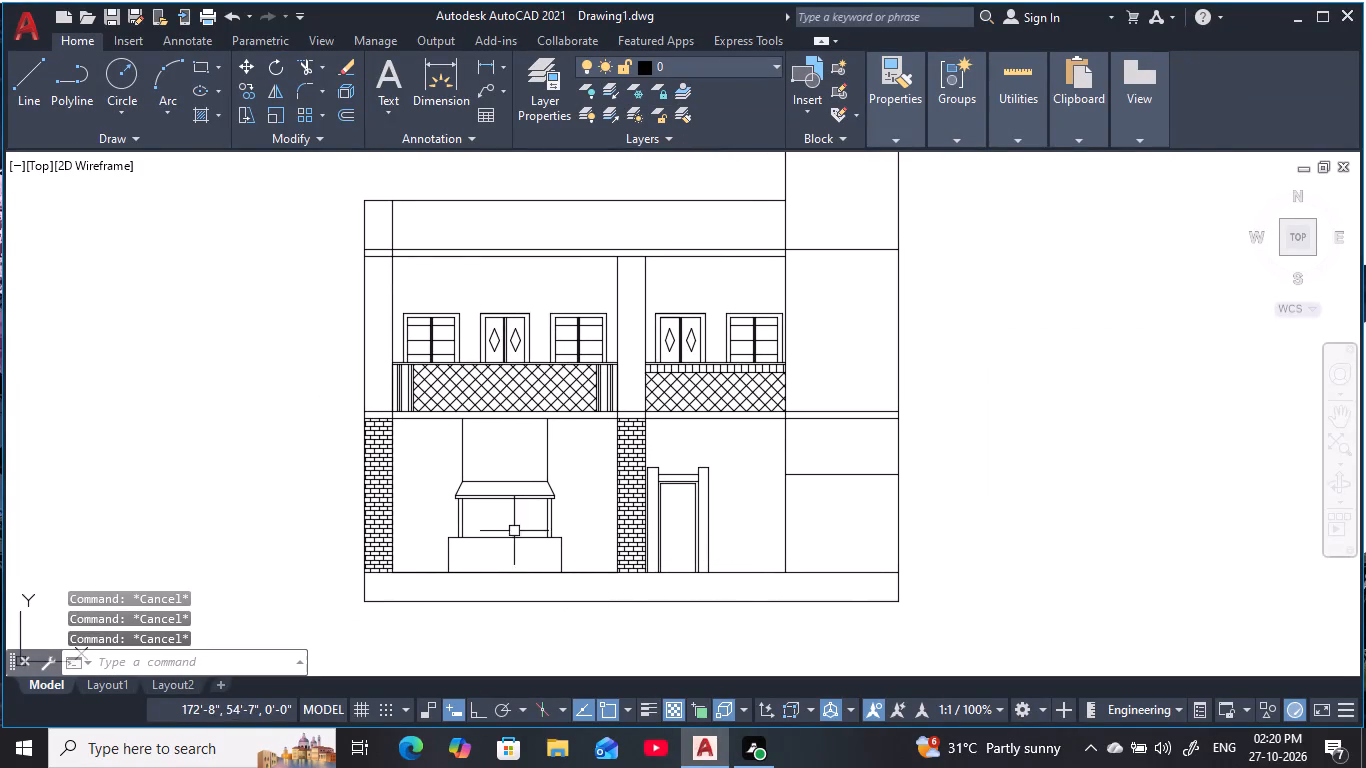
pyautogui.scroll(2, 507, 531)
pyautogui.moveTo(504, 537); pyautogui.dragTo(628, 461, button='middle')
pyautogui.scroll(1, 600, 481)
pyautogui.press('Escape')
pyautogui.press('Escape')
pyautogui.moveTo(506, 458); pyautogui.dragTo(514, 490, button='middle')
pyautogui.press('Escape')
pyautogui.scroll(1, 512, 485)
pyautogui.press('Escape')
pyautogui.press('Escape')
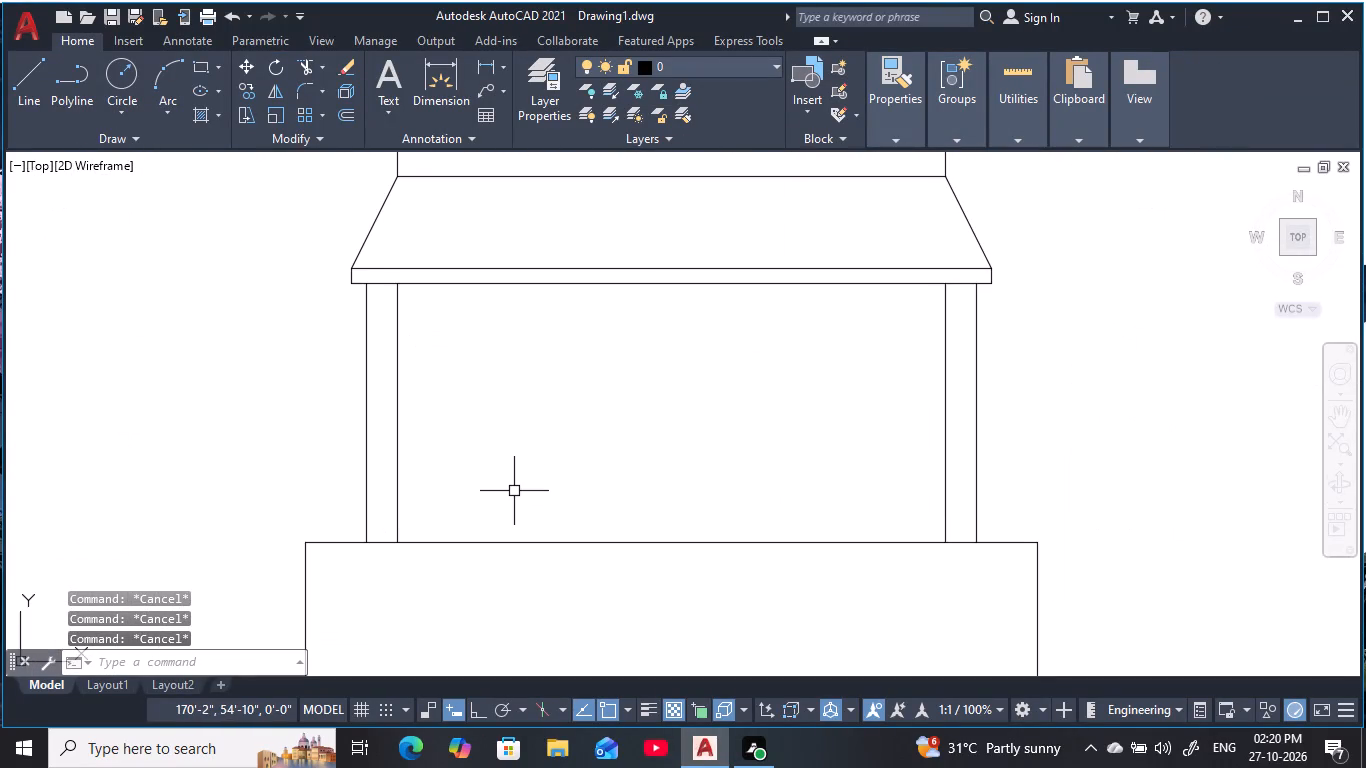
pyautogui.press('Escape')
pyautogui.press('Escape')
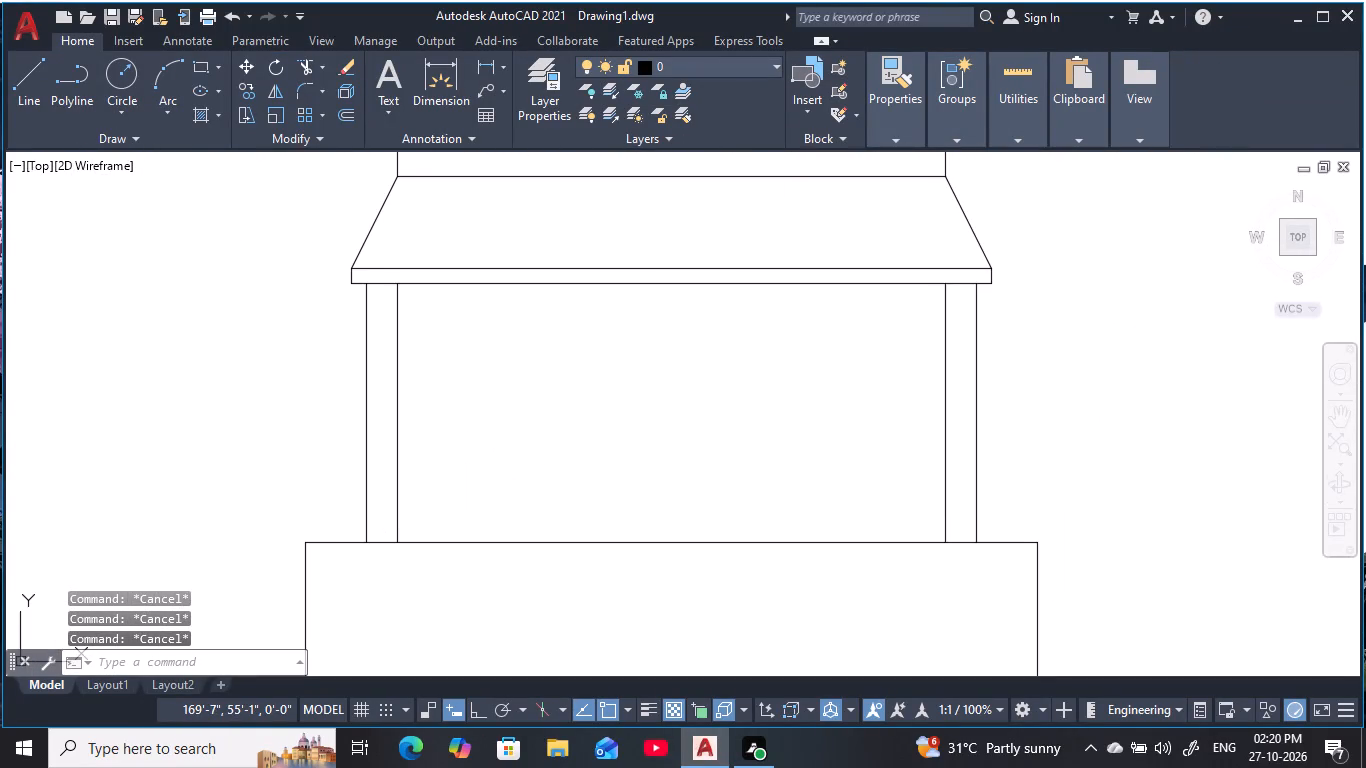
pyautogui.press('Escape')
pyautogui.click(433, 454)
pyautogui.click(378, 419)
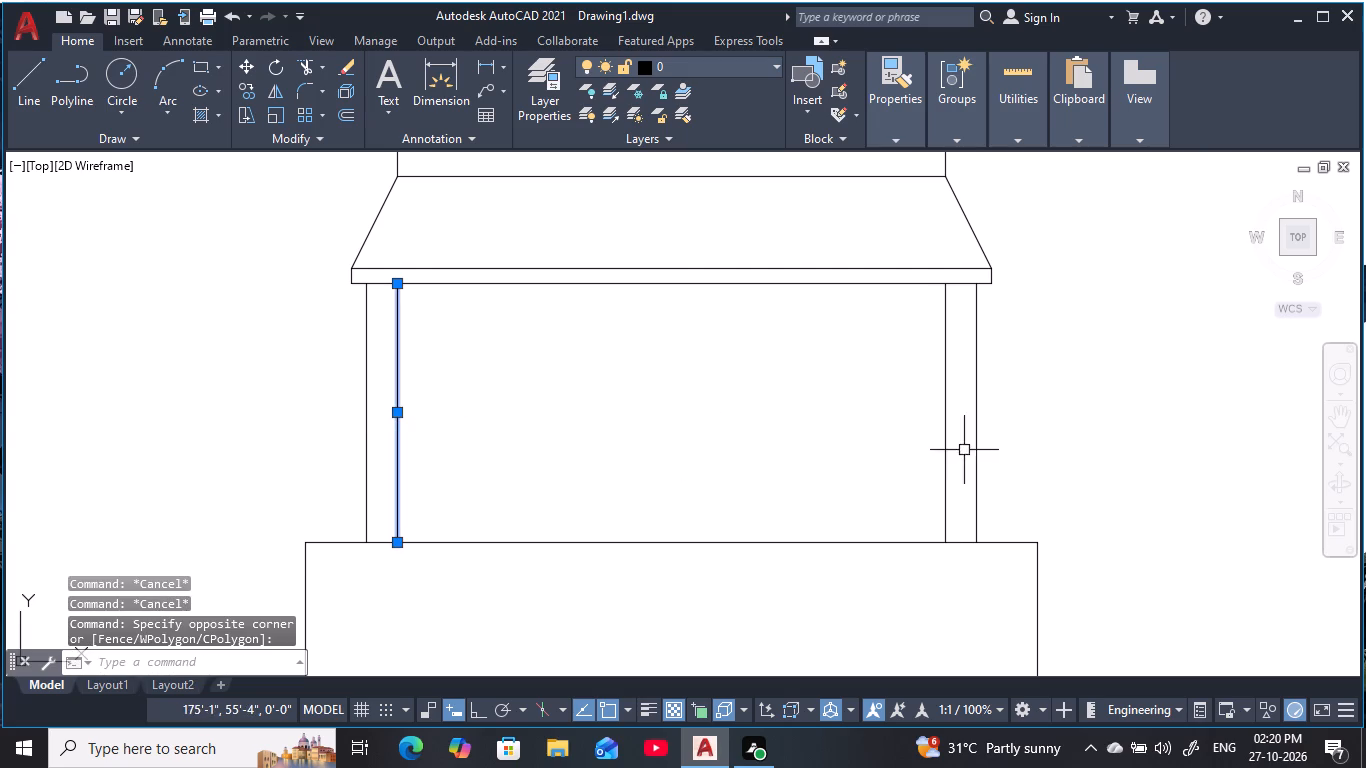
pyautogui.click(958, 450)
pyautogui.click(917, 451)
pyautogui.write('e')
pyautogui.press('space')
pyautogui.press('Escape')
pyautogui.press('Escape')
# Offset the left vertical of the opening beneath the canopy 2" inward.
pyautogui.scroll(-2, 731, 437)
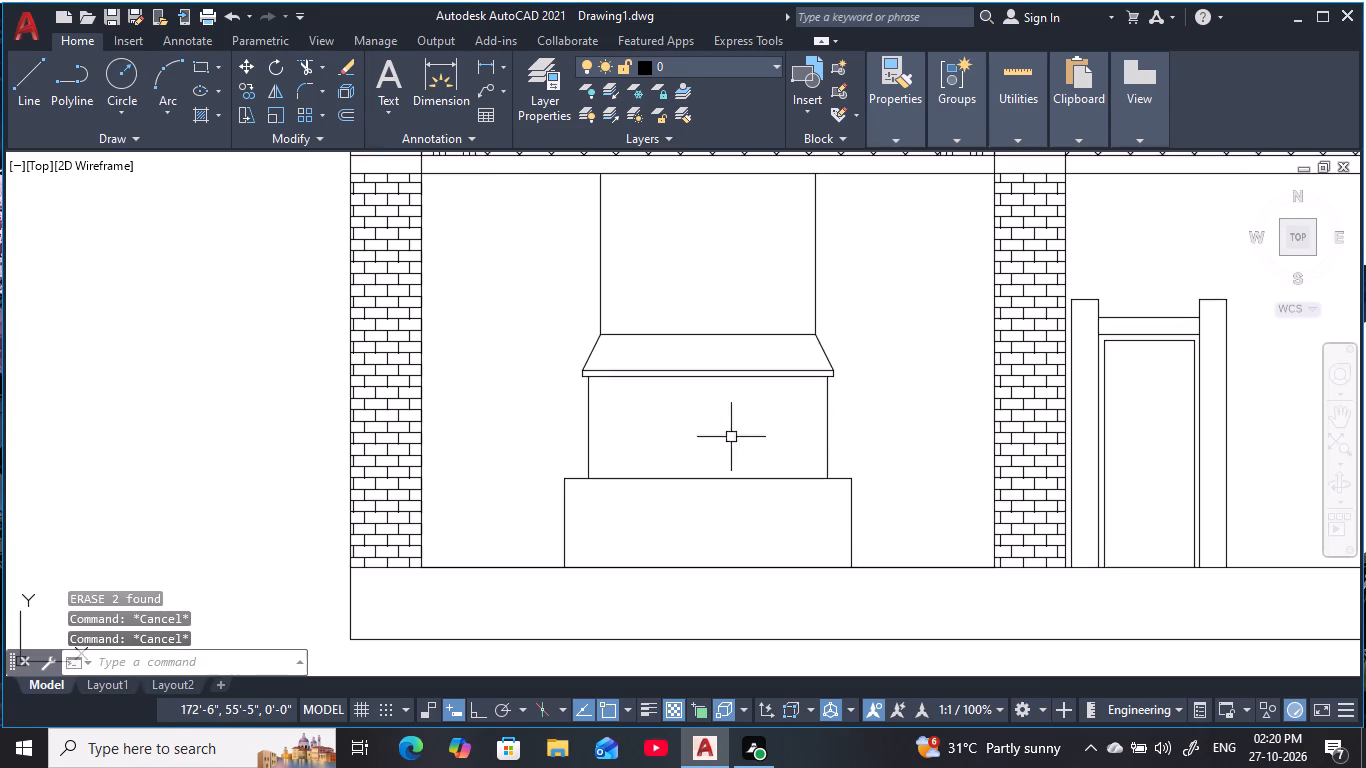
pyautogui.moveTo(731, 437); pyautogui.dragTo(729, 474, button='middle')
pyautogui.press('Escape')
pyautogui.press('Escape')
pyautogui.moveTo(729, 475); pyautogui.dragTo(710, 451, button='middle')
pyautogui.press('Escape')
pyautogui.press('Escape')
pyautogui.press('Escape')
pyautogui.press('Escape')
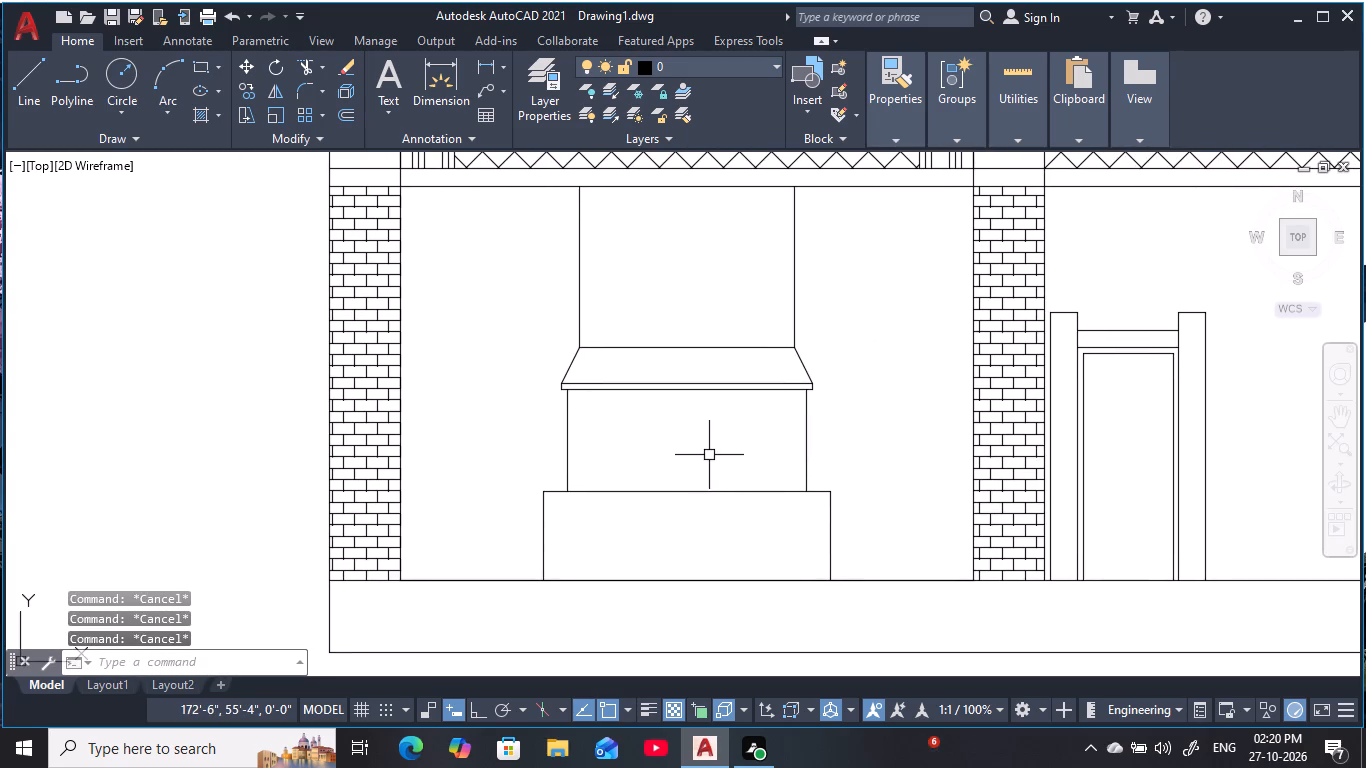
pyautogui.press('Escape')
pyautogui.press('Escape')
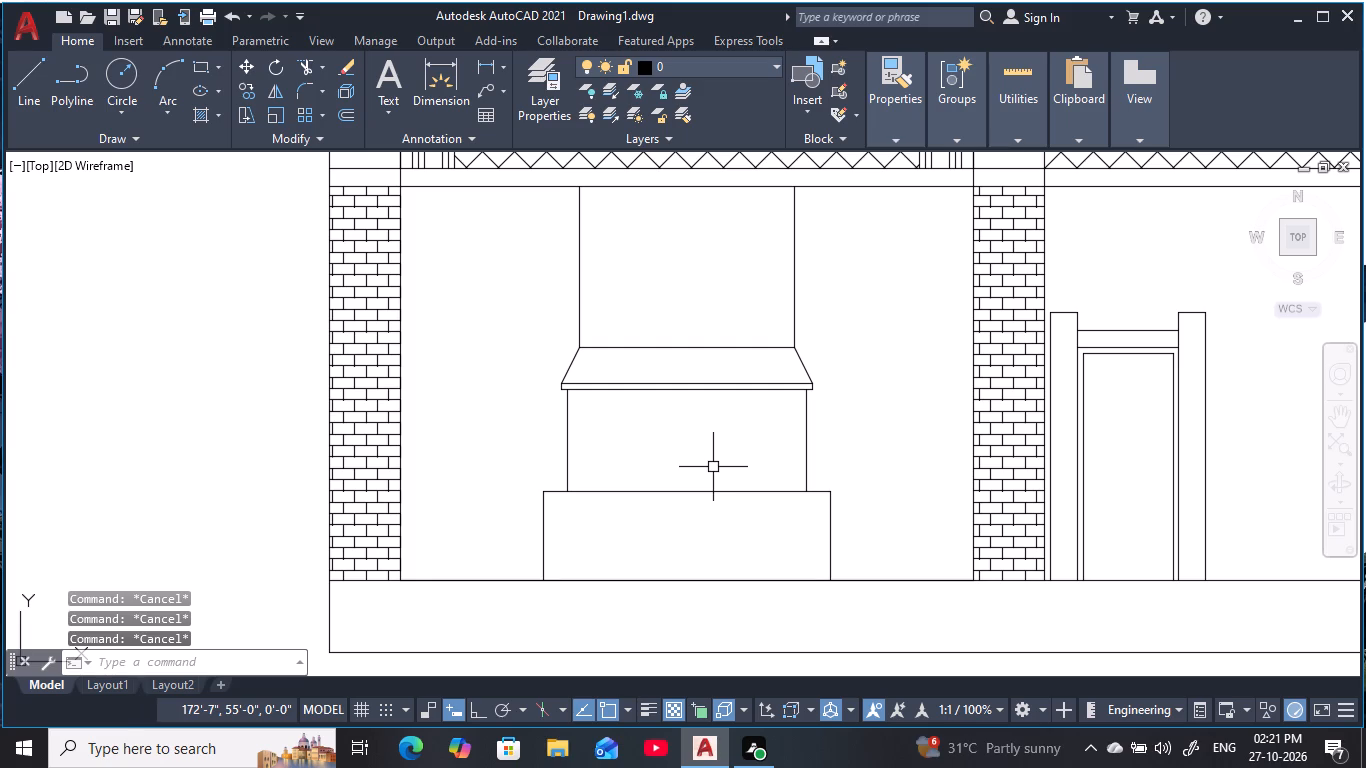
pyautogui.write('o')
pyautogui.press('space')
pyautogui.write('2')
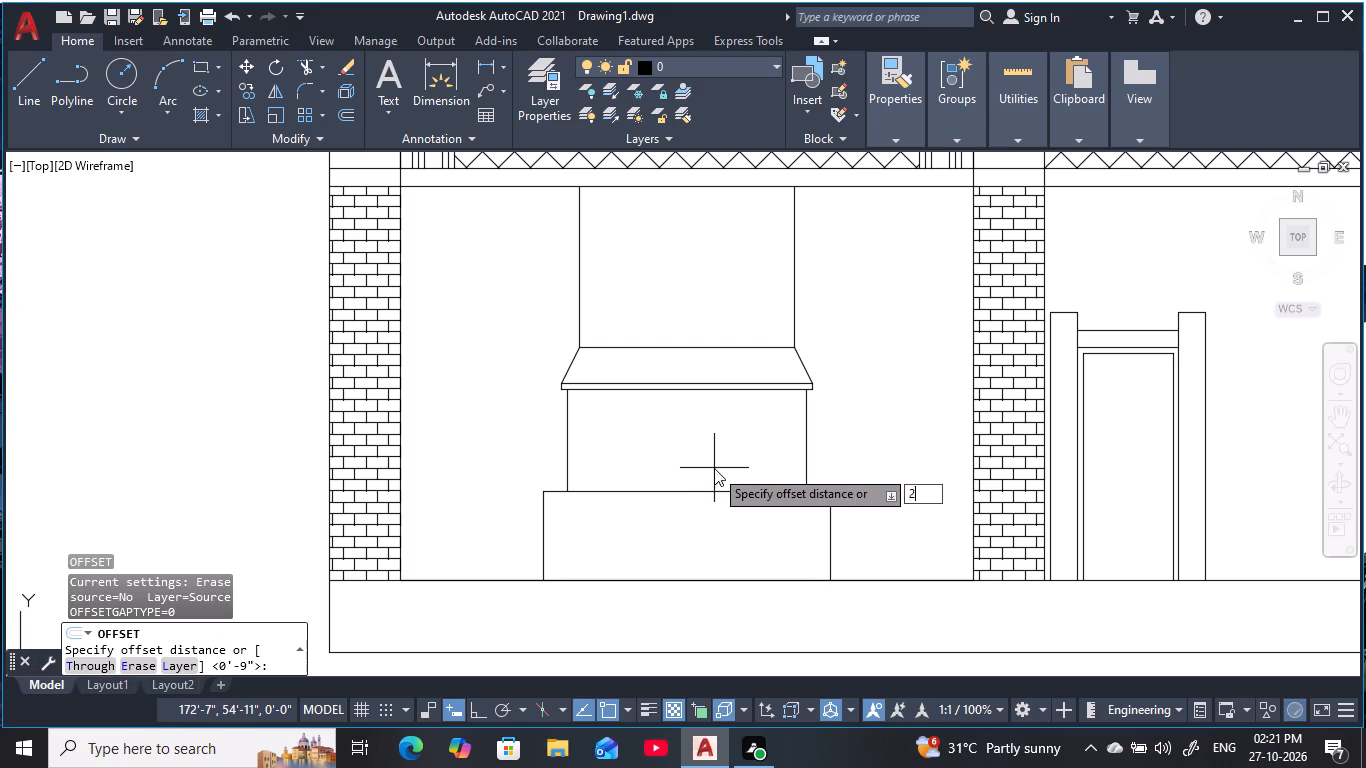
pyautogui.press('space')
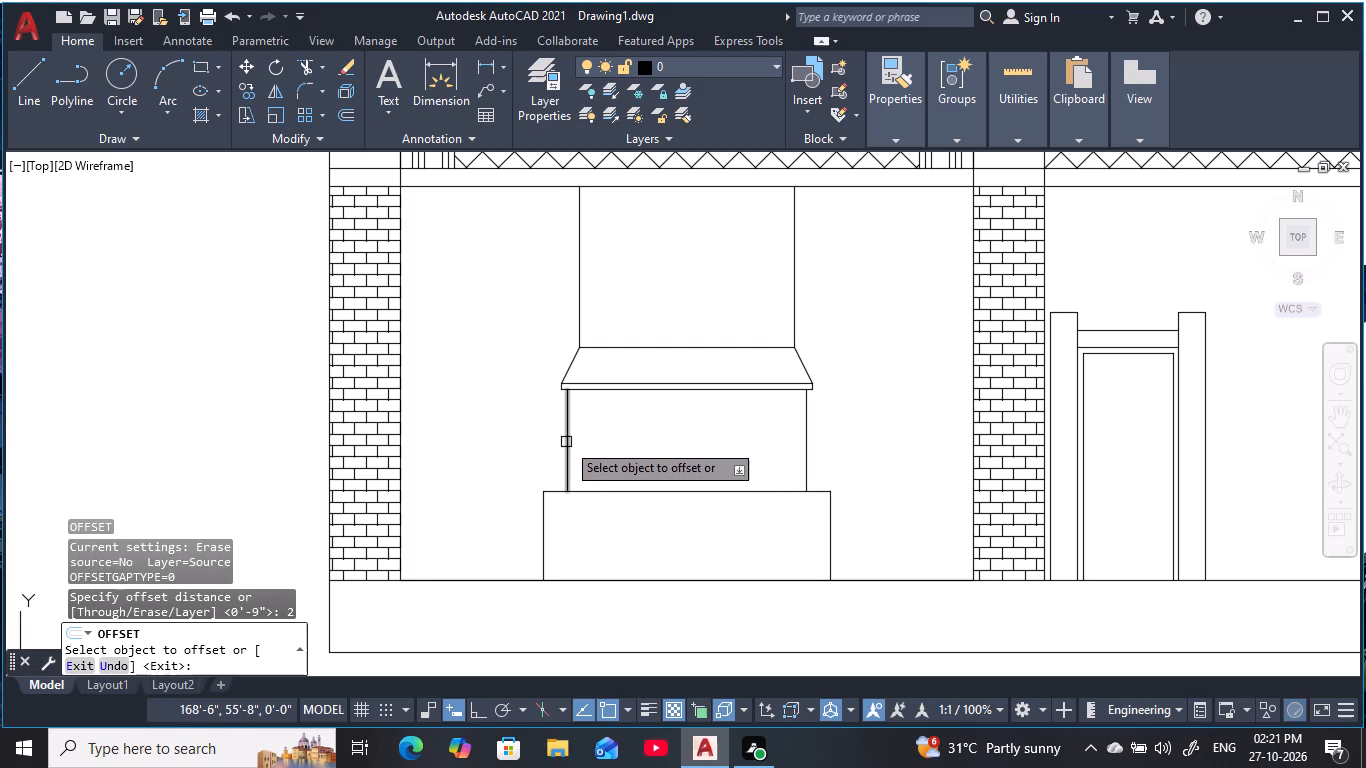
pyautogui.click(566, 443)
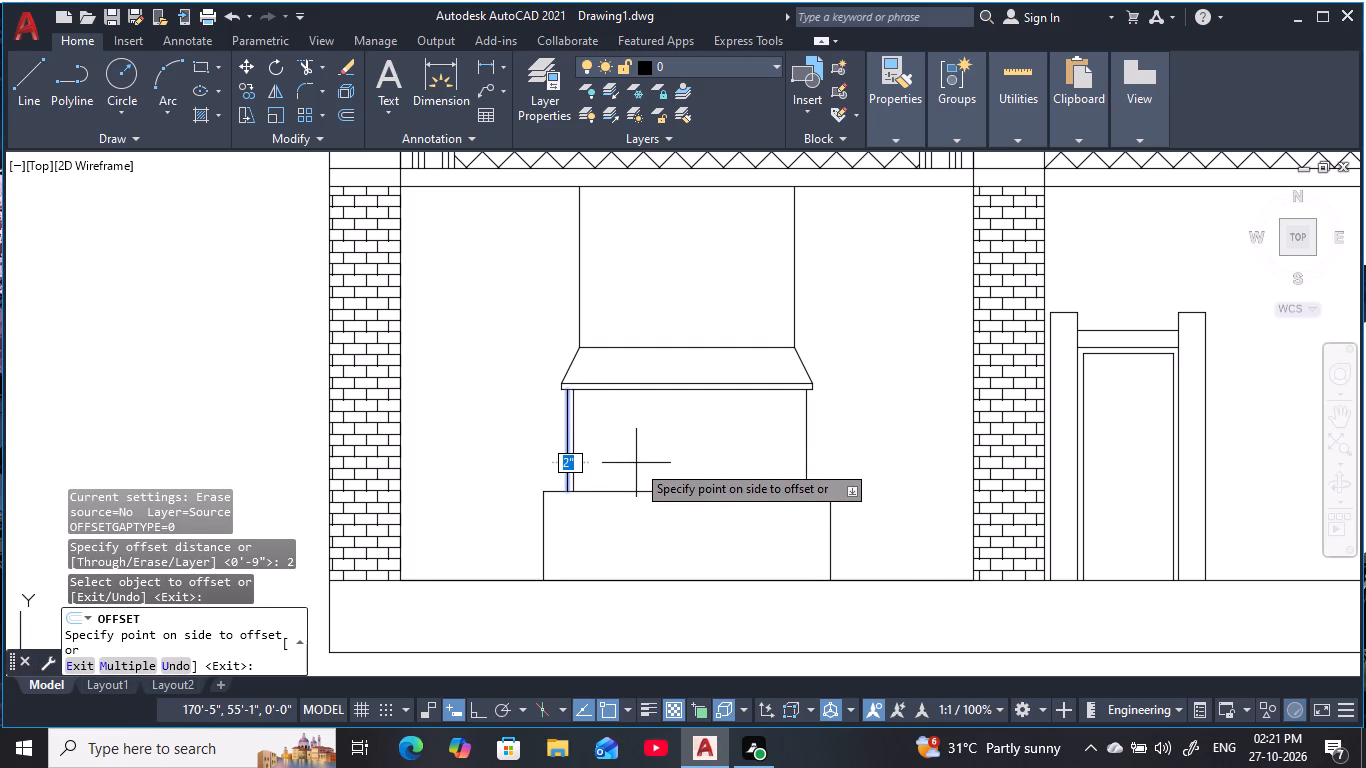
pyautogui.click(636, 463)
pyautogui.press('Escape')
pyautogui.press('Escape')
pyautogui.press('Escape')
pyautogui.press('Escape')
# Offset the new inner vertical of the canopy opening another 1' inward.
pyautogui.write('o')
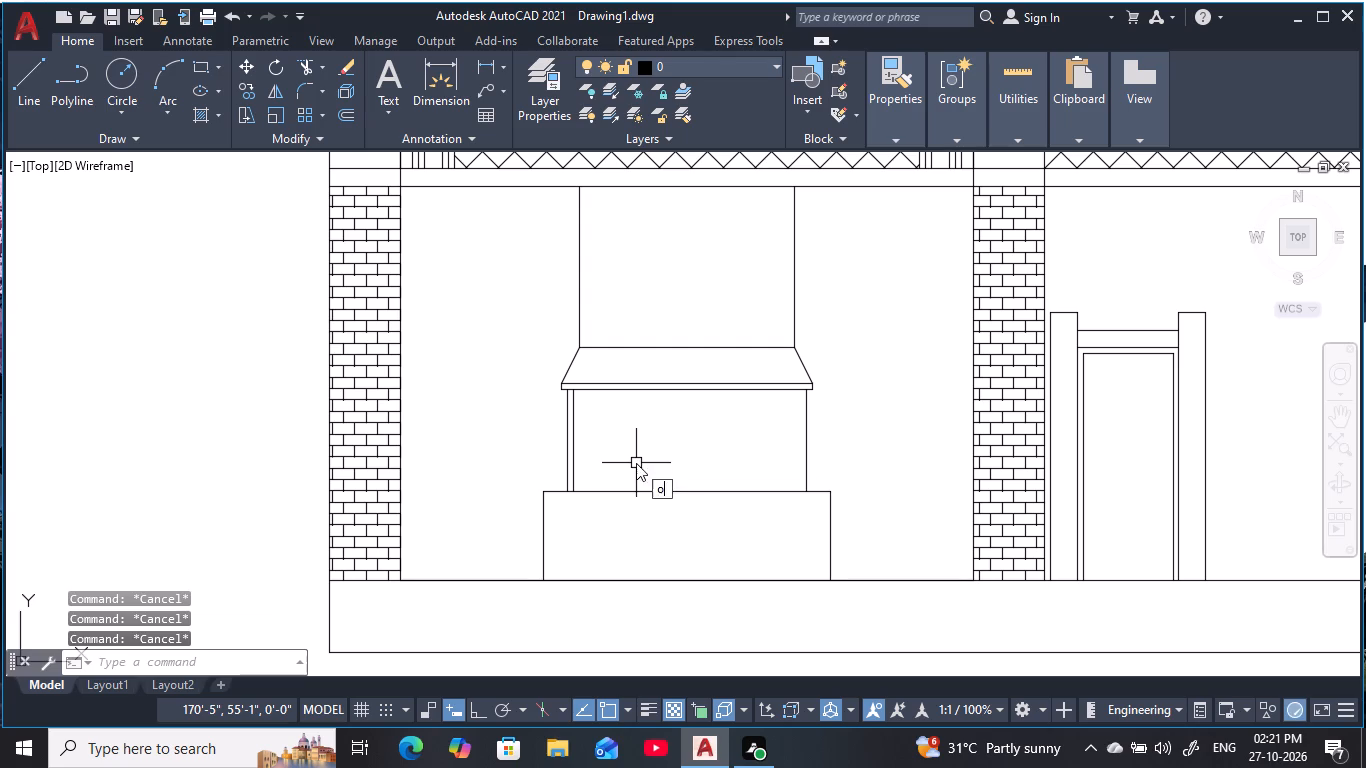
pyautogui.press('space')
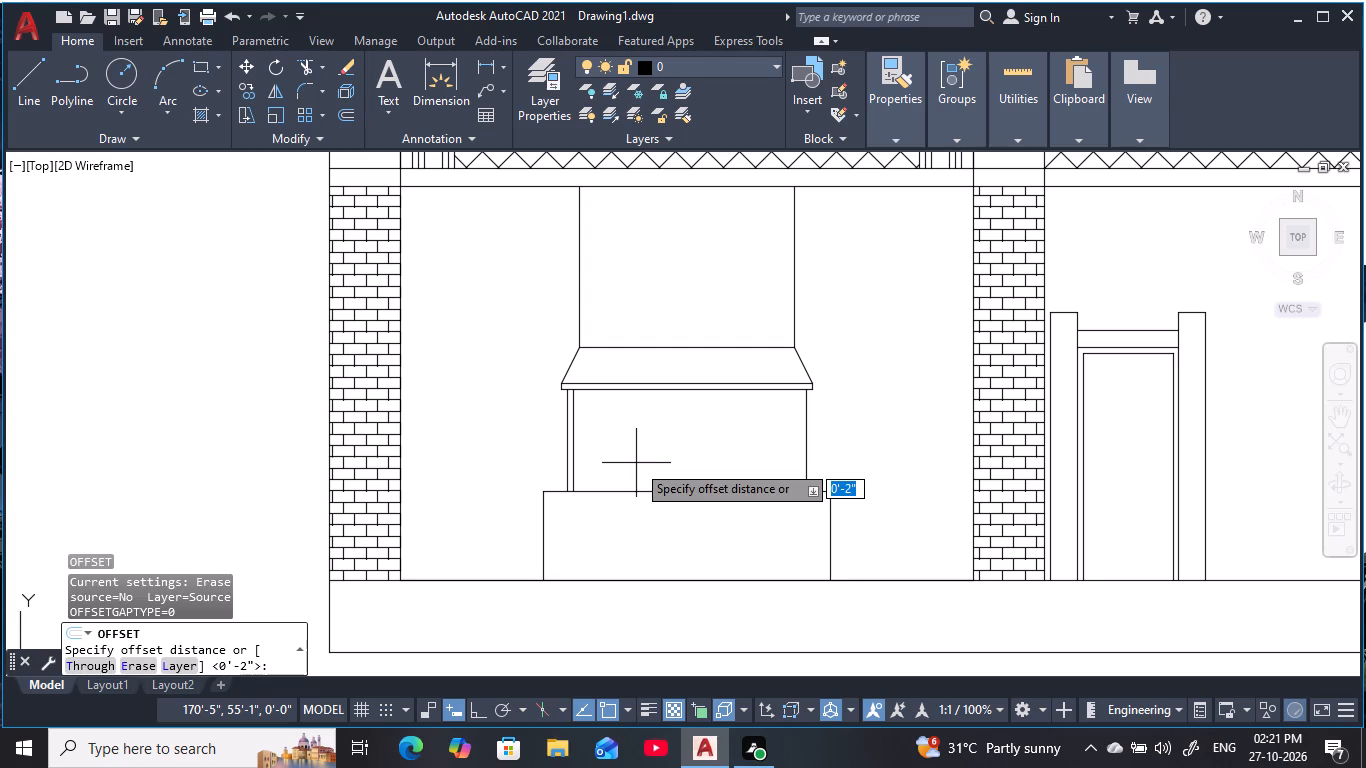
pyautogui.write("1'")
pyautogui.press('space')
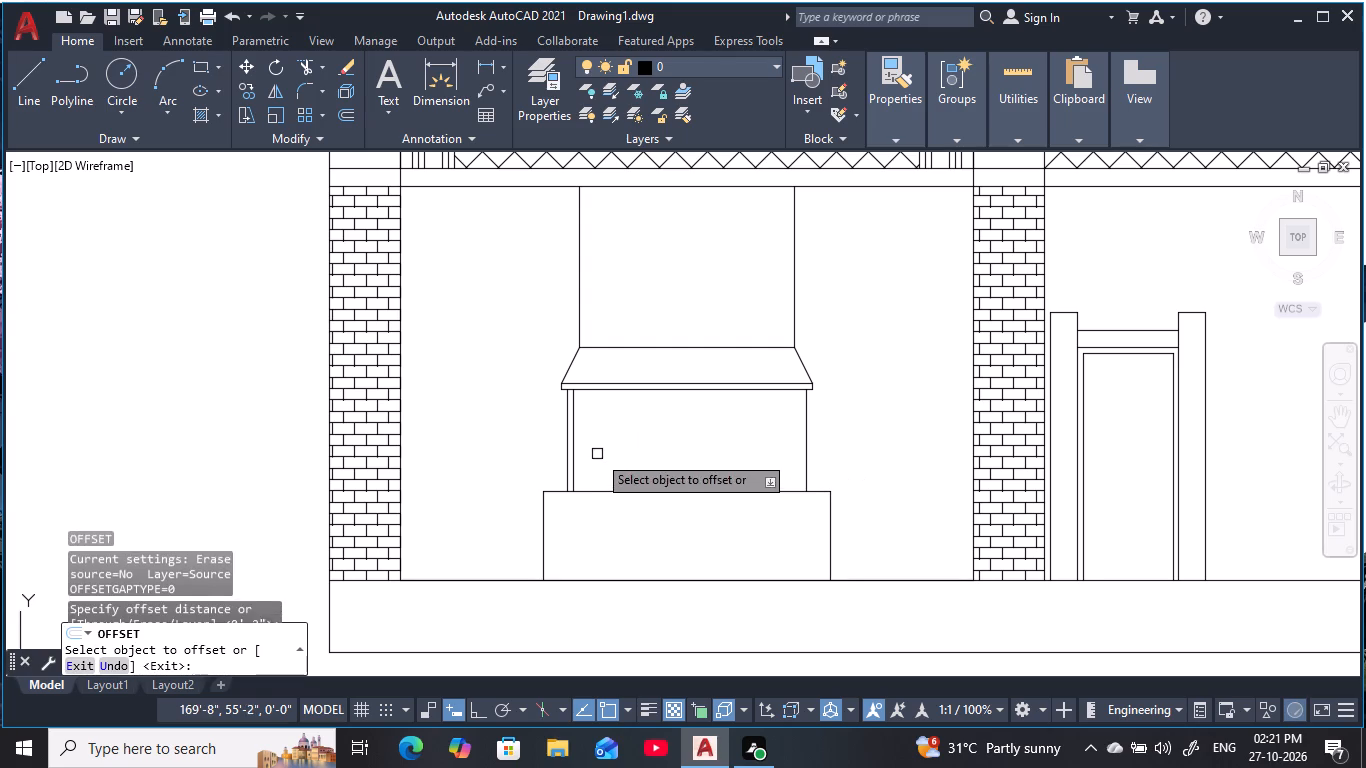
pyautogui.click(571, 449)
pyautogui.click(662, 471)
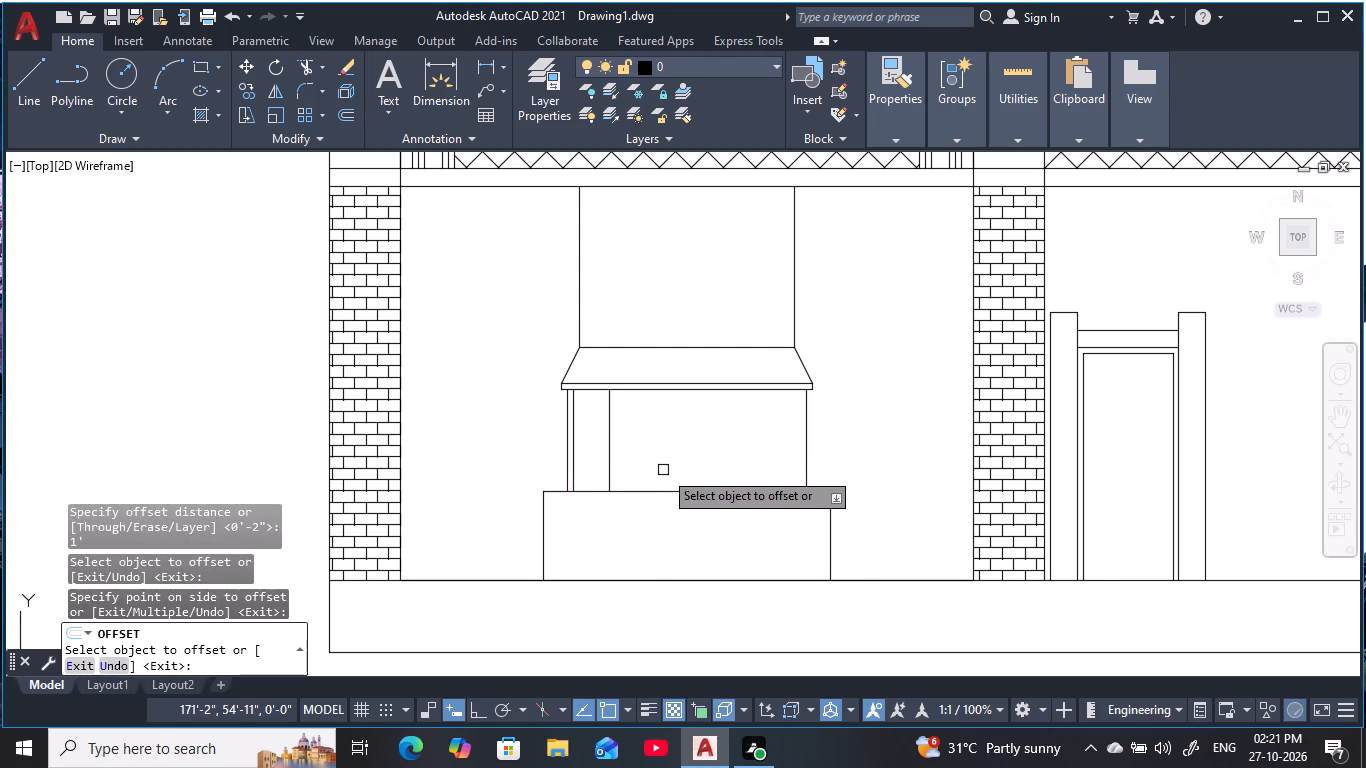
pyautogui.press('Escape')
pyautogui.press('Escape')
pyautogui.press('Escape')
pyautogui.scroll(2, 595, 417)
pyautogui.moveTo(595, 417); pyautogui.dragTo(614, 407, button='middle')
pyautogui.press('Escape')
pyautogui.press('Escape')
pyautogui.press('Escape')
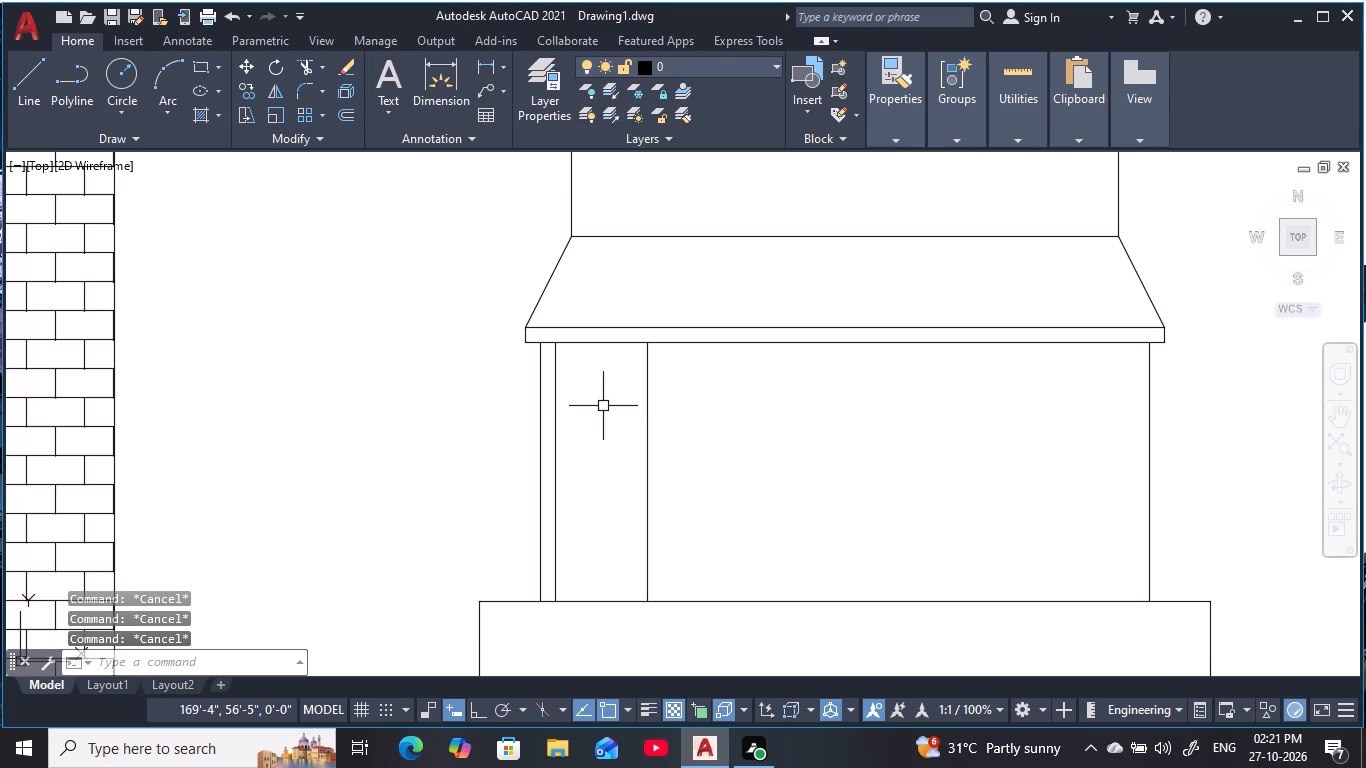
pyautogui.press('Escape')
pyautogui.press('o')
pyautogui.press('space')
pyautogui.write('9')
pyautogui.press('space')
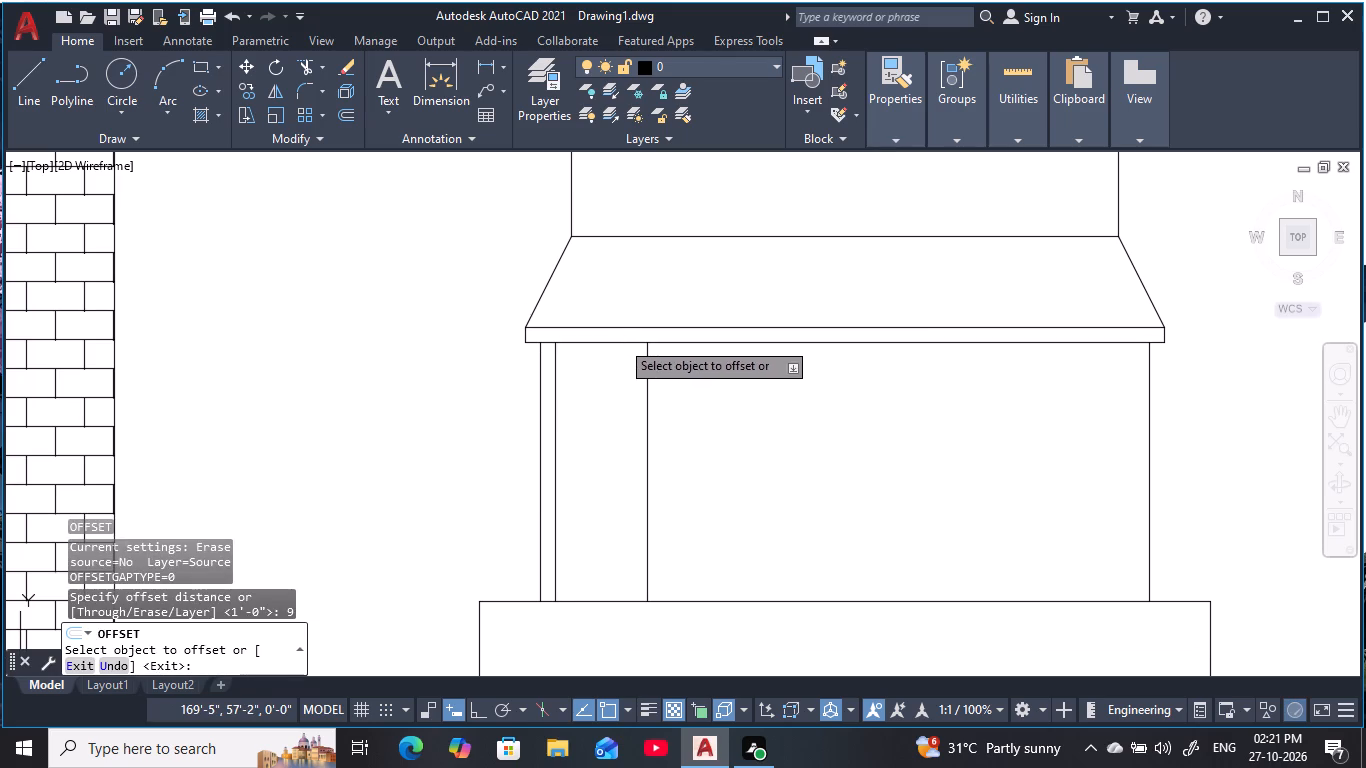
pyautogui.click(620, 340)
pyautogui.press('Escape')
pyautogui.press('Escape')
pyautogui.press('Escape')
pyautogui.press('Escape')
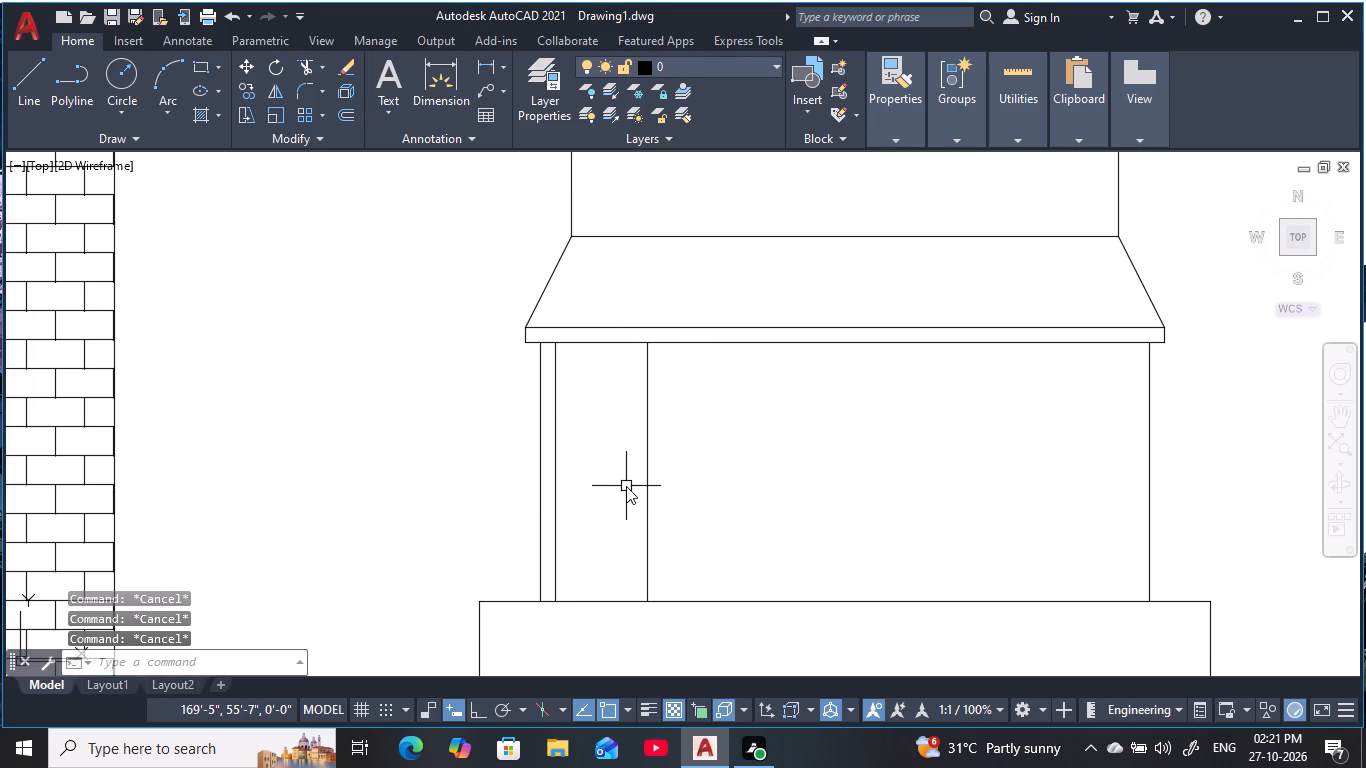
# Offset the bottom edge of the canopy band 56" downward.
pyautogui.press('o')
pyautogui.press('Escape')
pyautogui.press('Escape')
pyautogui.press('o')
pyautogui.press('space')
pyautogui.write('56')
pyautogui.press('space')
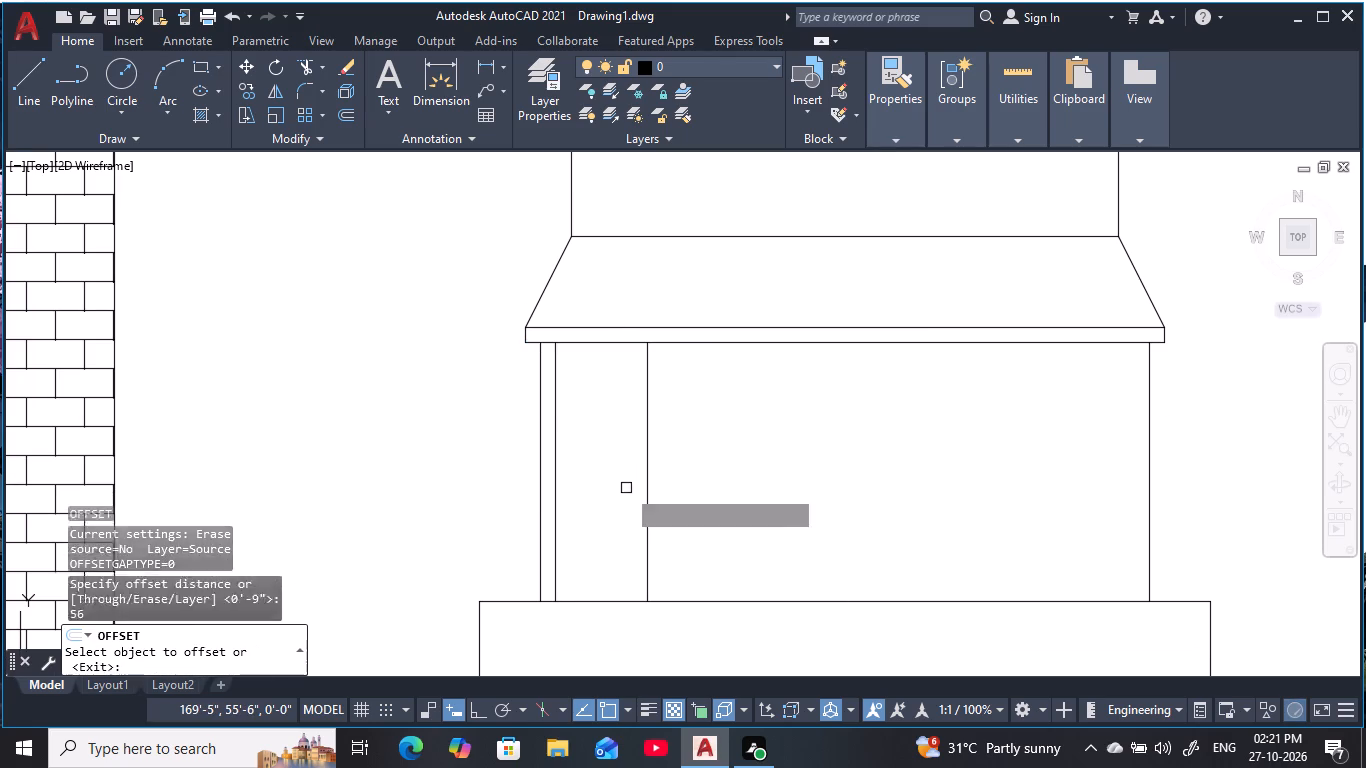
pyautogui.click(632, 346)
pyautogui.click(633, 461)
pyautogui.press('Escape')
pyautogui.press('Escape')
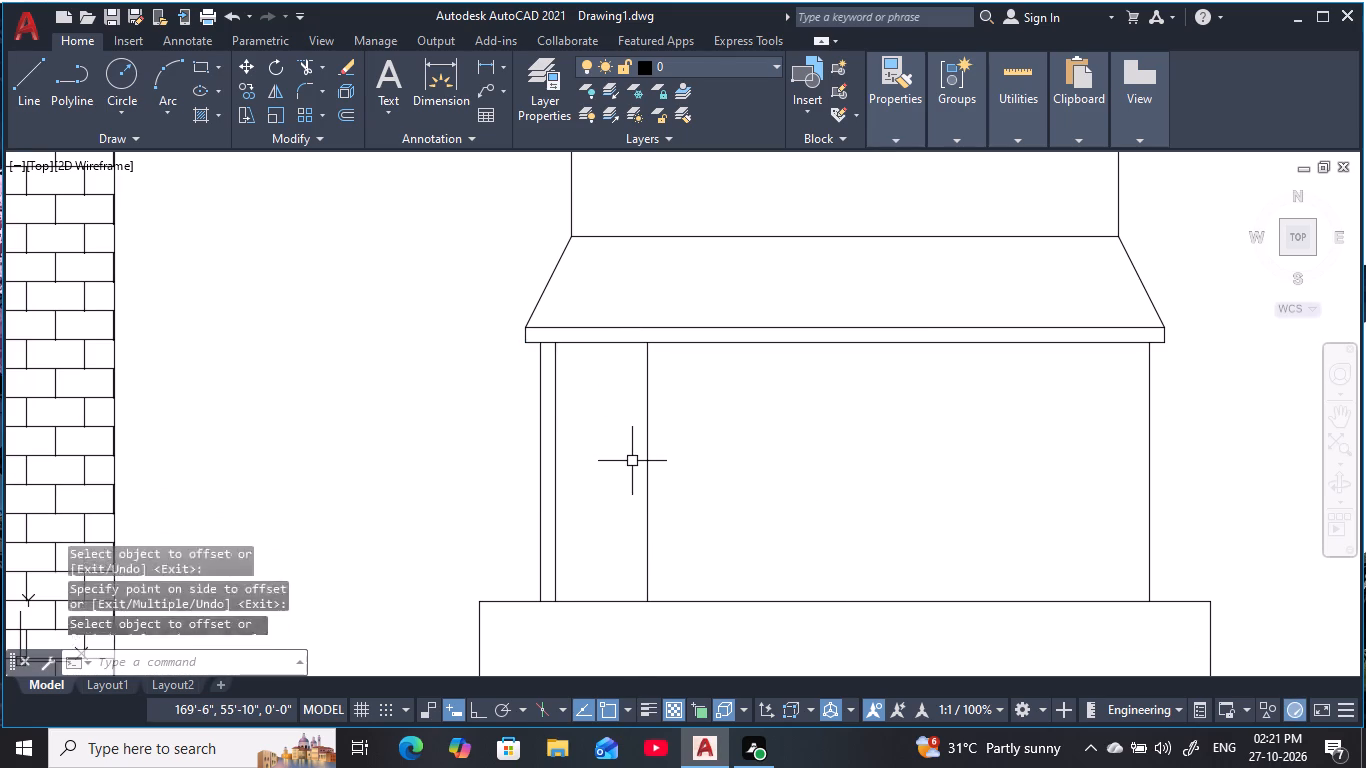
pyautogui.press('Escape')
pyautogui.press('Escape')
# Offset the canopy band's bottom edge 6" down and the base block's top edge 6" up.
pyautogui.press('o')
pyautogui.press('space')
pyautogui.write('6')
pyautogui.press('space')
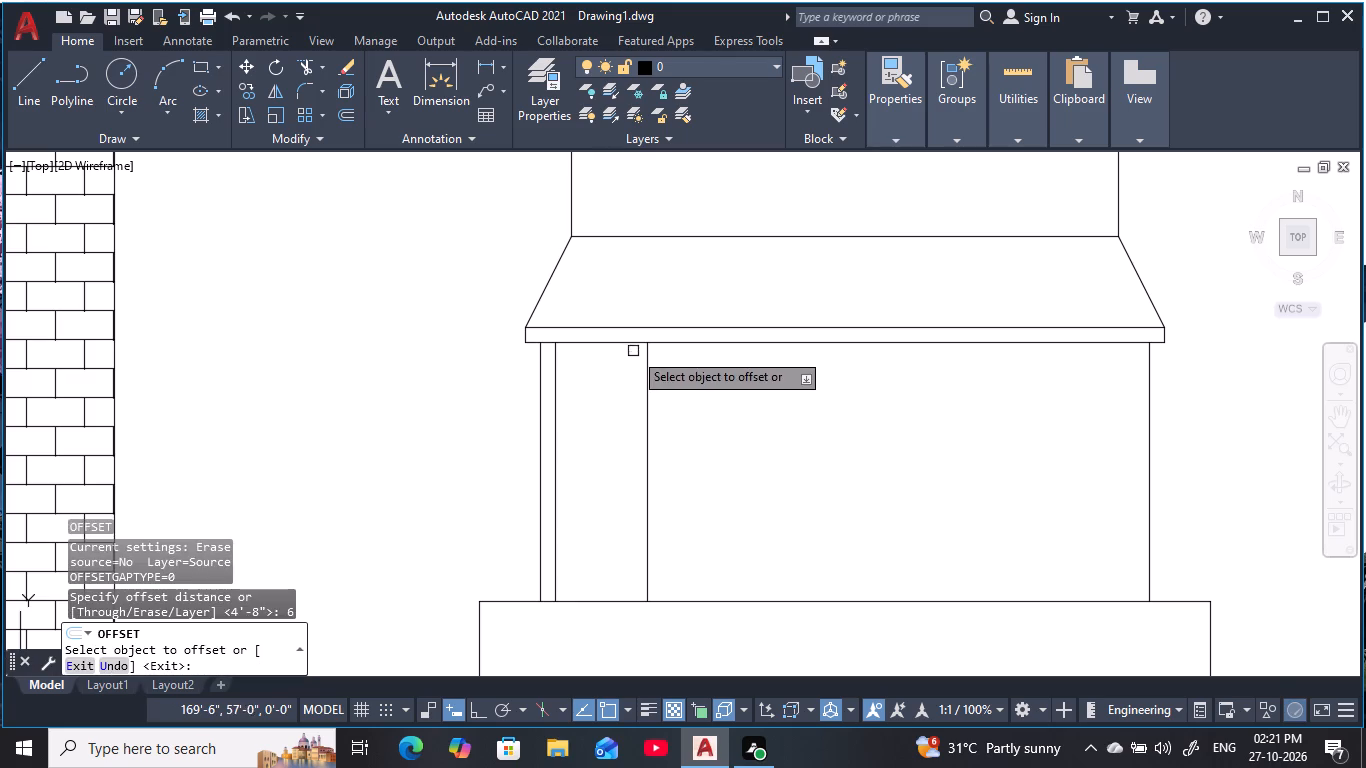
pyautogui.click(633, 342)
pyautogui.click(633, 493)
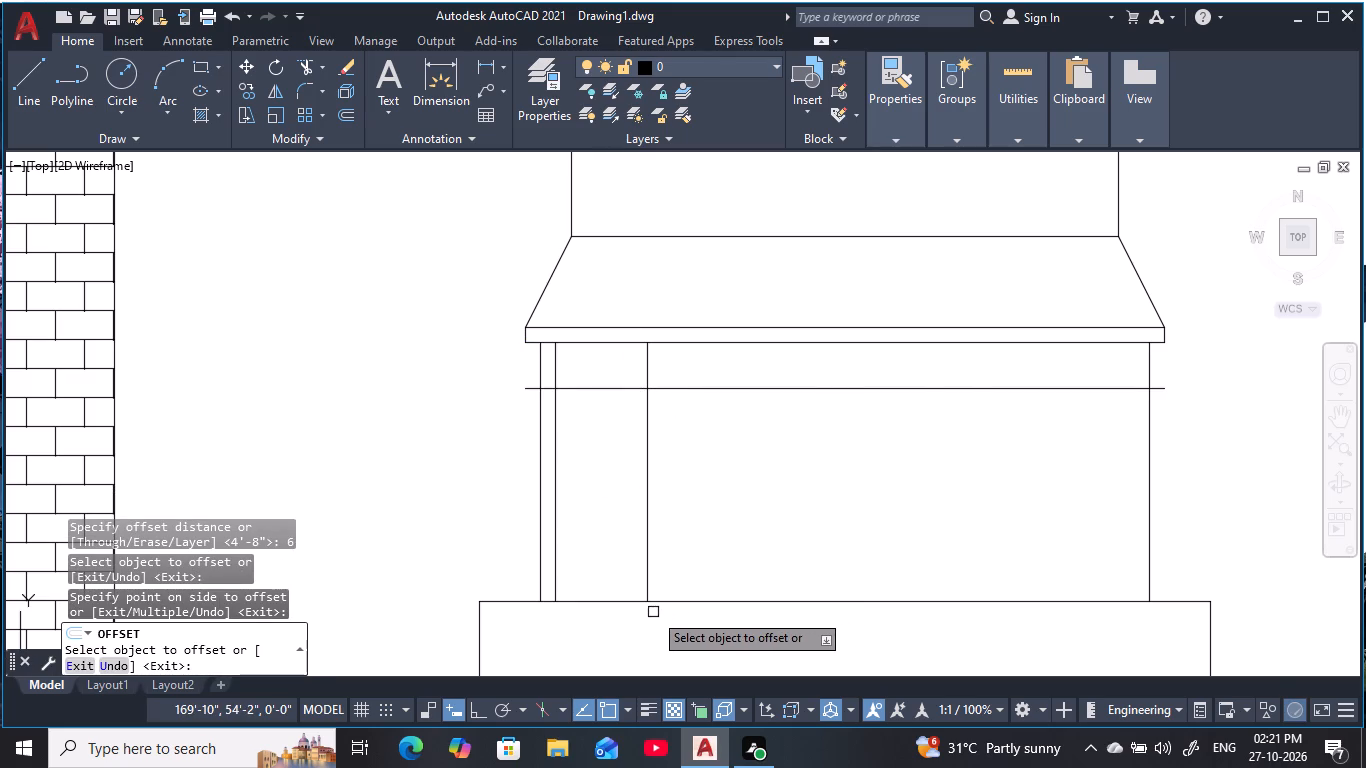
pyautogui.click(633, 600)
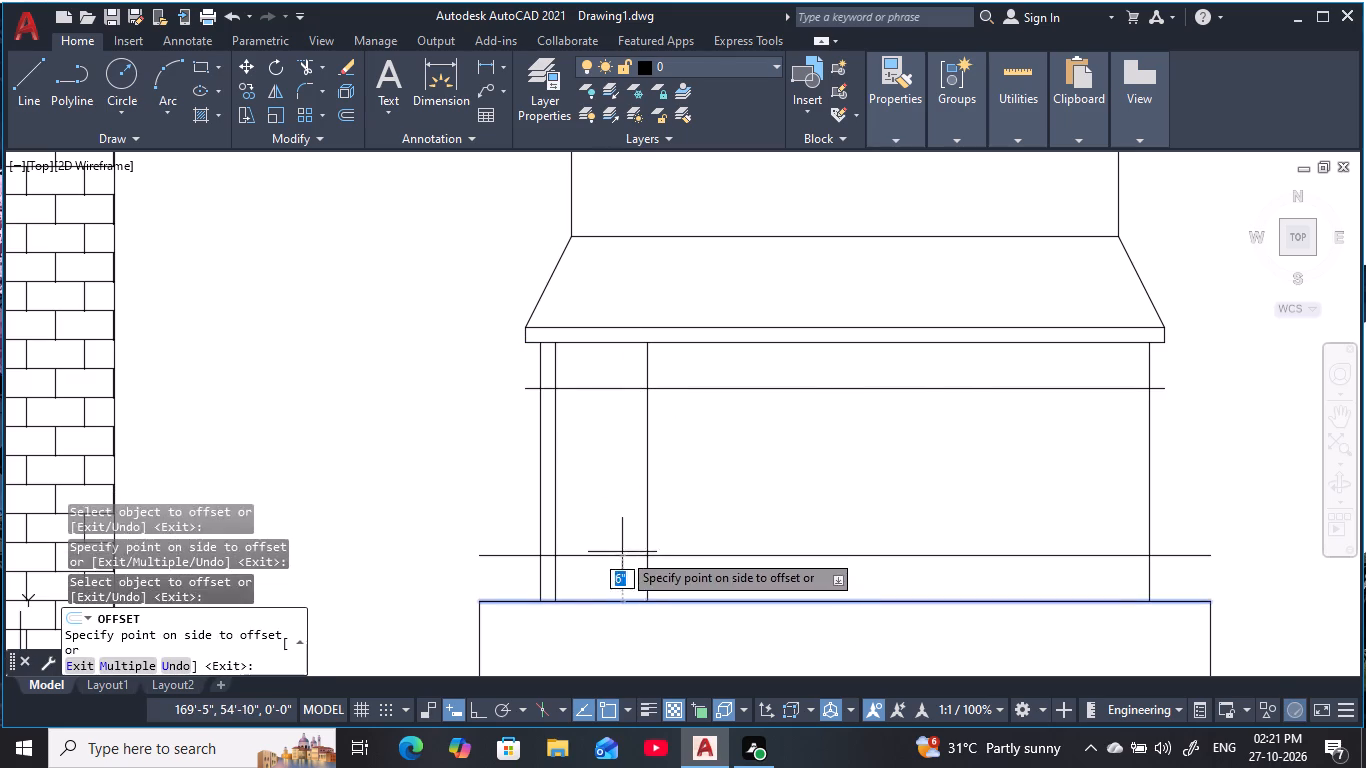
pyautogui.click(622, 552)
pyautogui.press('Escape')
pyautogui.press('Escape')
pyautogui.press('Escape')
pyautogui.press('Escape')
# Trim the two inner verticals where they pass the 6" guide lines, along with the guide segments between them.
pyautogui.middleClick(620, 527)
pyautogui.press('Escape')
pyautogui.write('tr')
pyautogui.press('space')
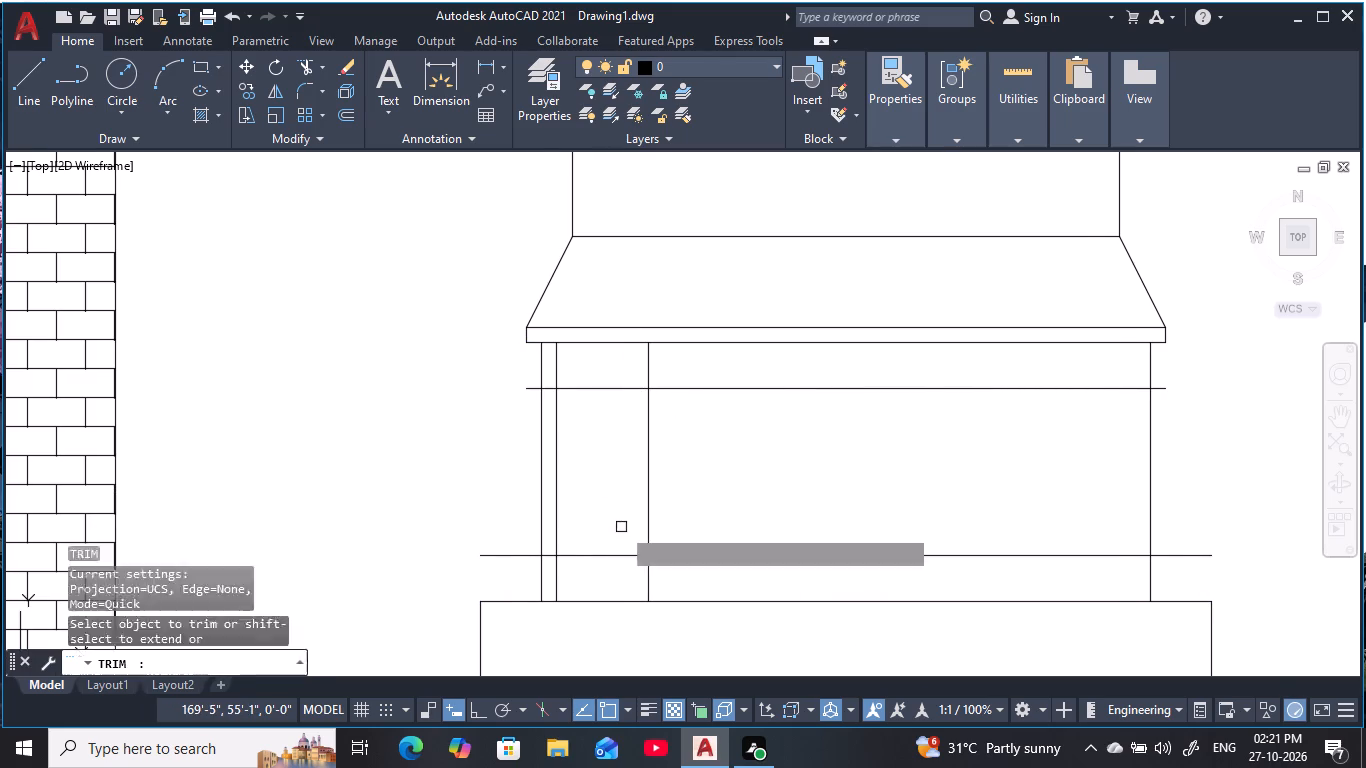
pyautogui.moveTo(677, 366); pyautogui.dragTo(554, 376)
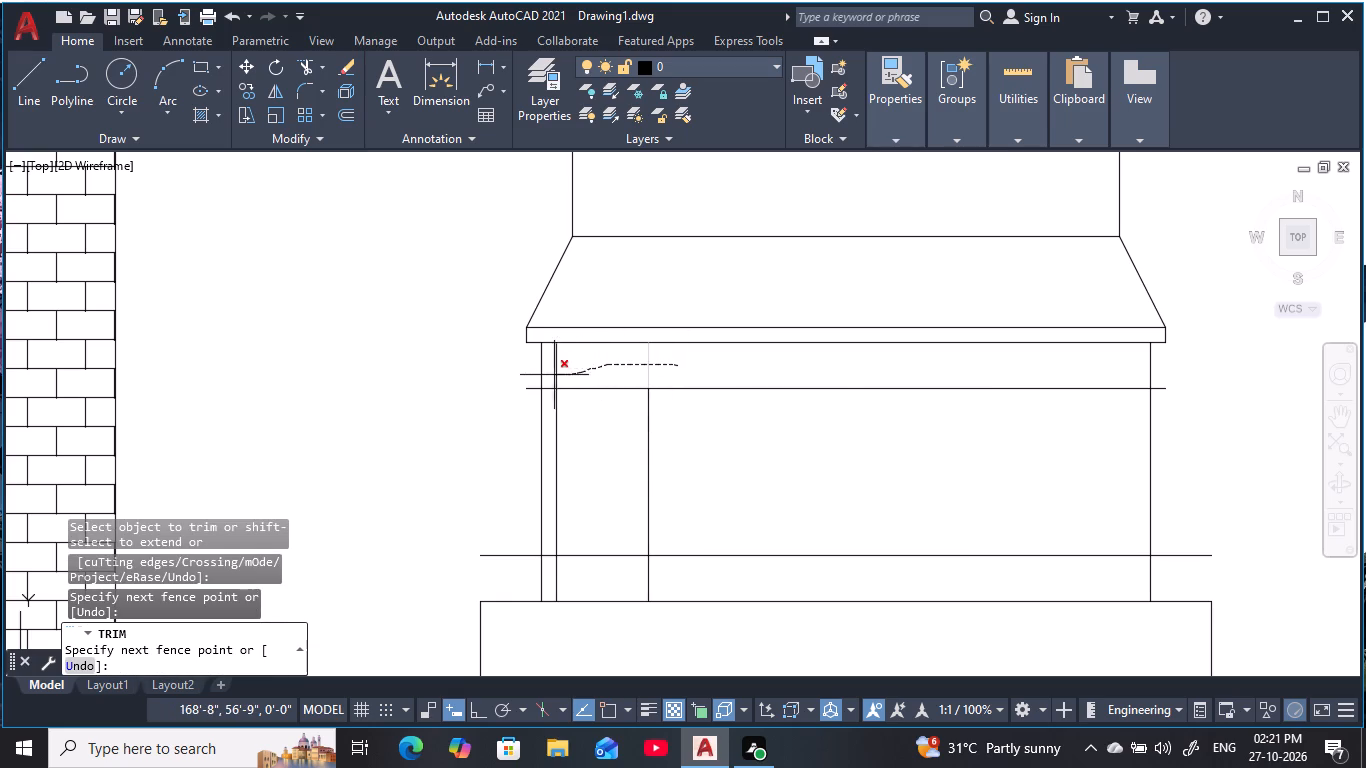
pyautogui.moveTo(554, 376); pyautogui.dragTo(549, 377)
pyautogui.scroll(3, 542, 391)
pyautogui.moveTo(739, 395); pyautogui.dragTo(738, 383)
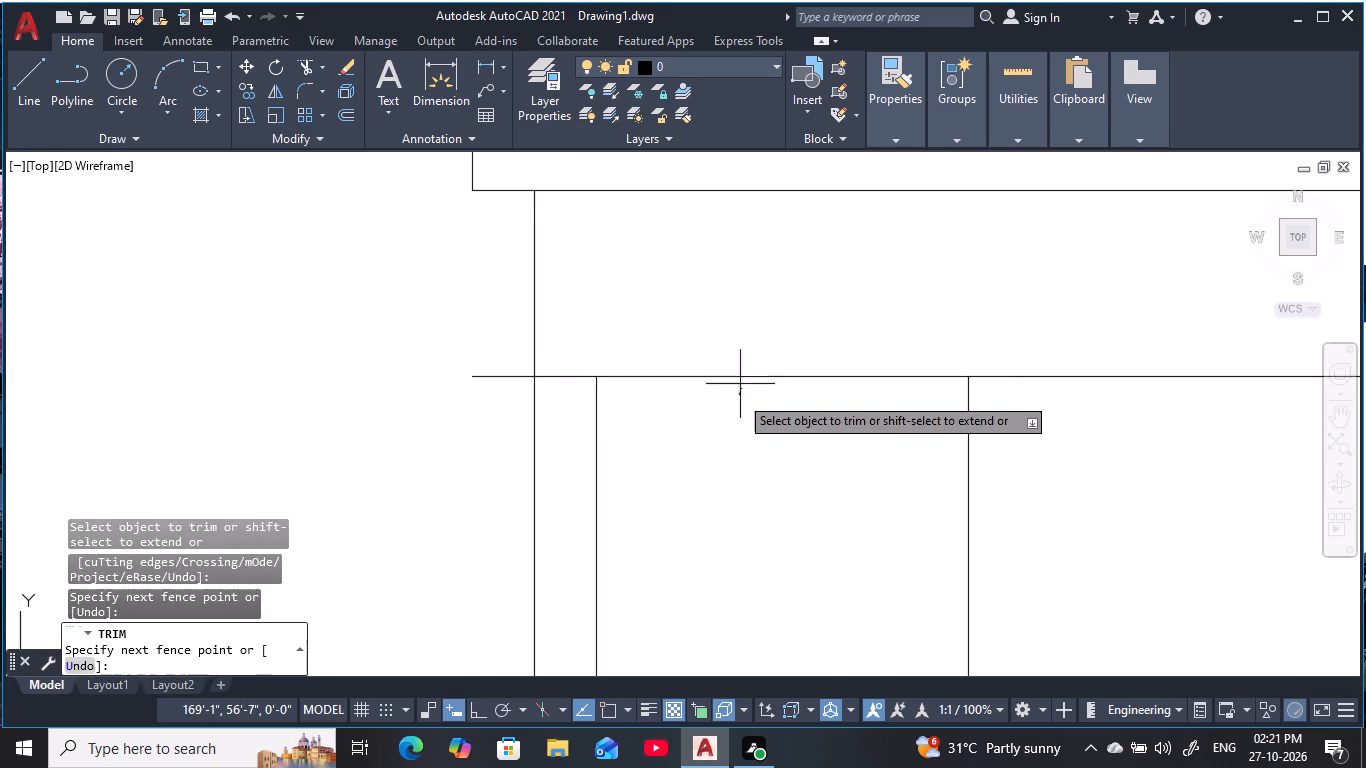
pyautogui.moveTo(738, 383); pyautogui.dragTo(732, 363)
pyautogui.scroll(-2, 774, 515)
pyautogui.moveTo(779, 516); pyautogui.dragTo(714, 285, button='middle')
pyautogui.moveTo(708, 537); pyautogui.dragTo(710, 480)
pyautogui.click(640, 518)
pyautogui.click(819, 537)
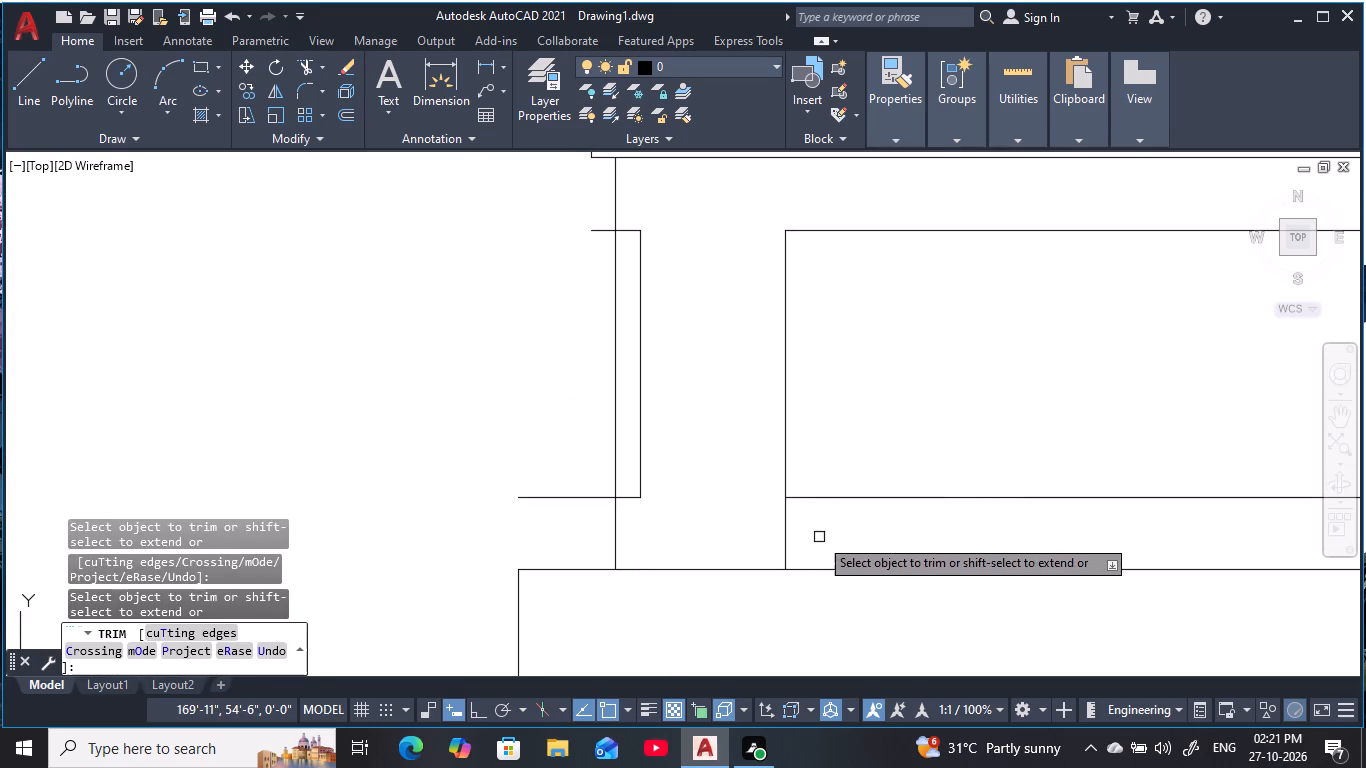
pyautogui.click(750, 534)
# Remove the rest of both horizontal guide lines on either side of the inner verticals, erasing the leftover stubs.
pyautogui.moveTo(889, 186); pyautogui.dragTo(886, 527)
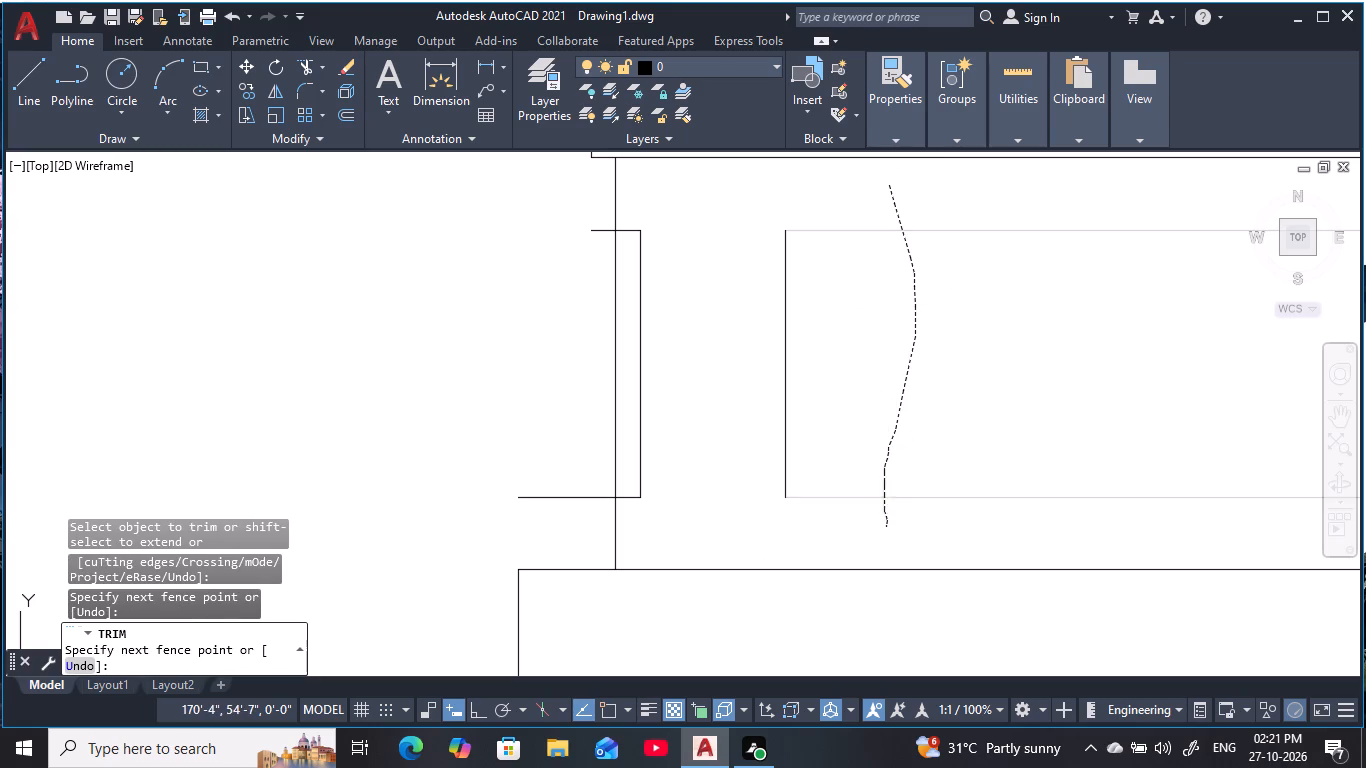
pyautogui.scroll(2, 634, 263)
pyautogui.moveTo(606, 166); pyautogui.dragTo(616, 317)
pyautogui.moveTo(614, 322); pyautogui.dragTo(773, 169, button='middle')
pyautogui.scroll(-2, 813, 495)
pyautogui.click(798, 587)
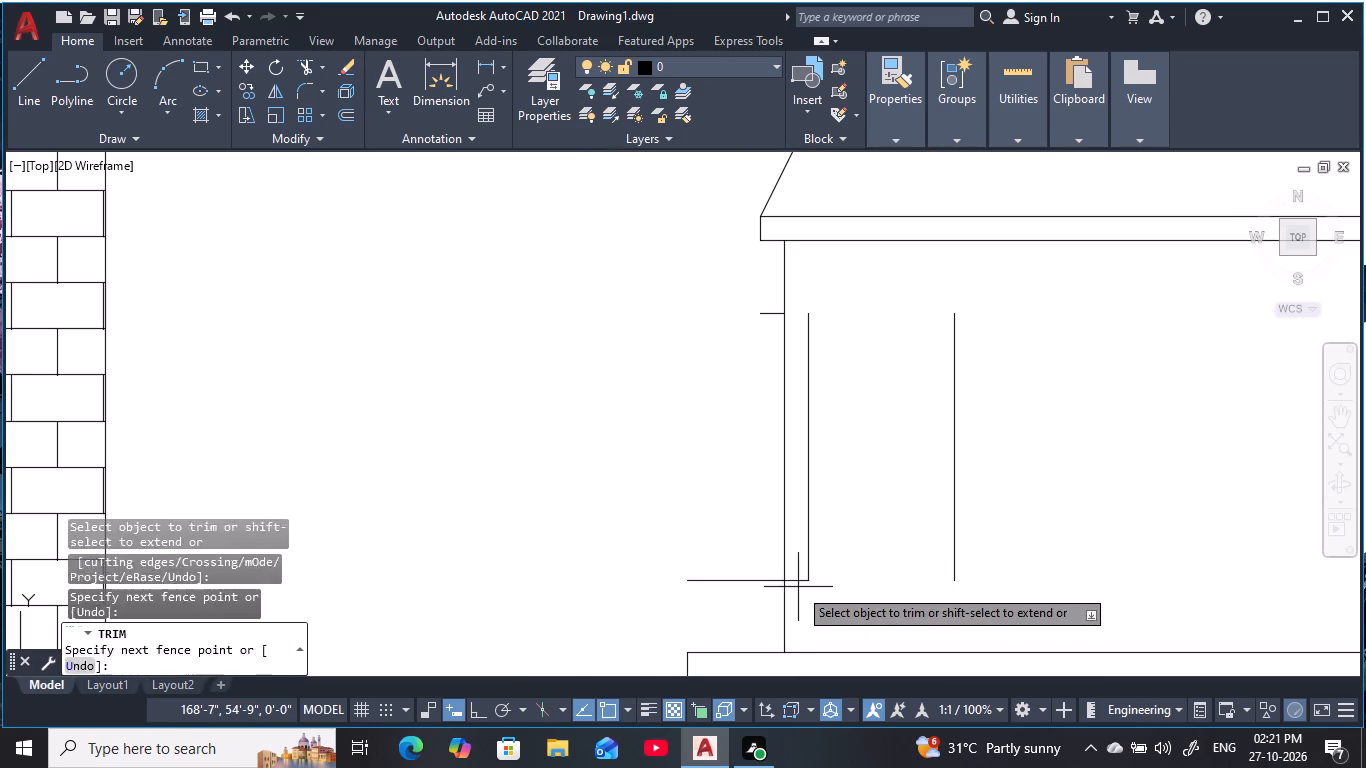
pyautogui.click(794, 579)
pyautogui.press('Escape')
pyautogui.press('Escape')
pyautogui.click(776, 580)
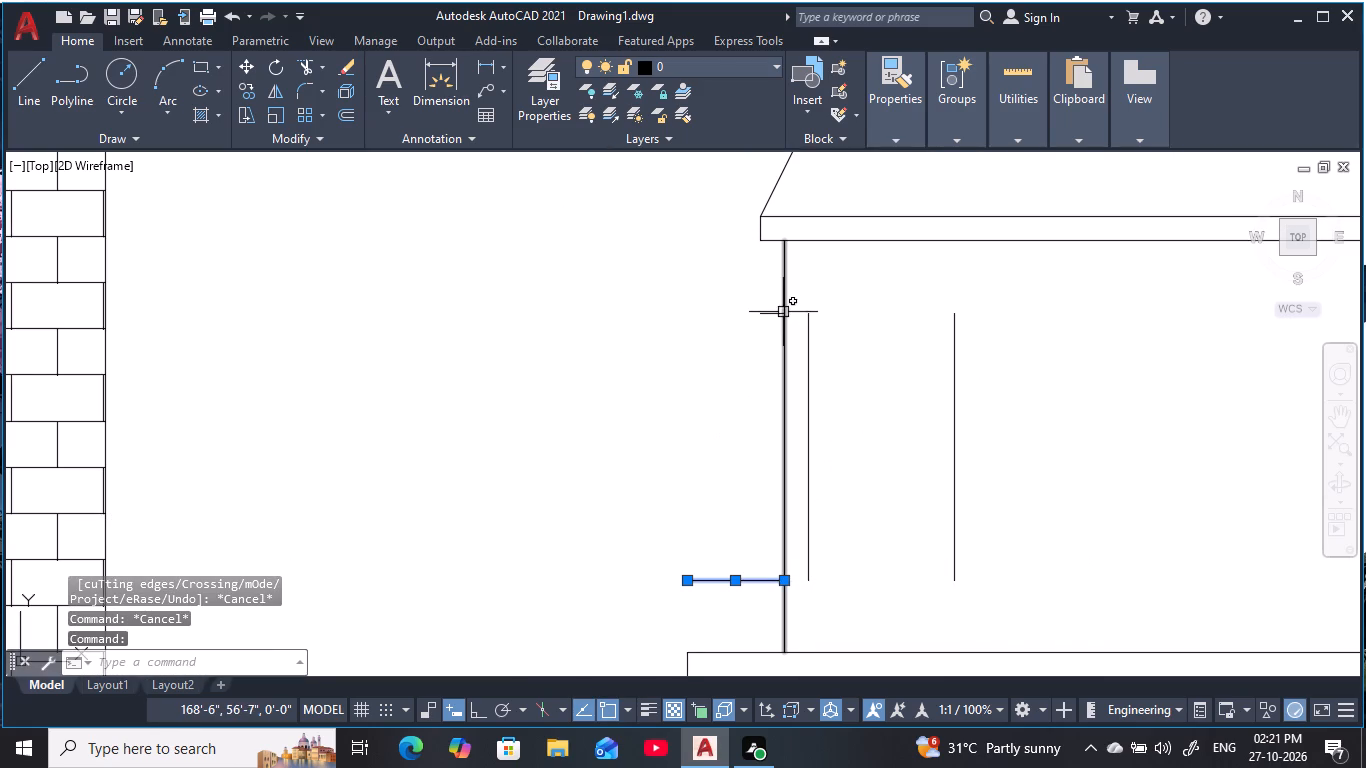
pyautogui.click(777, 314)
pyautogui.write('e')
pyautogui.press('space')
pyautogui.press('Escape')
pyautogui.press('Escape')
pyautogui.press('Escape')
pyautogui.moveTo(872, 366); pyautogui.dragTo(720, 396, button='middle')
pyautogui.press('Escape')
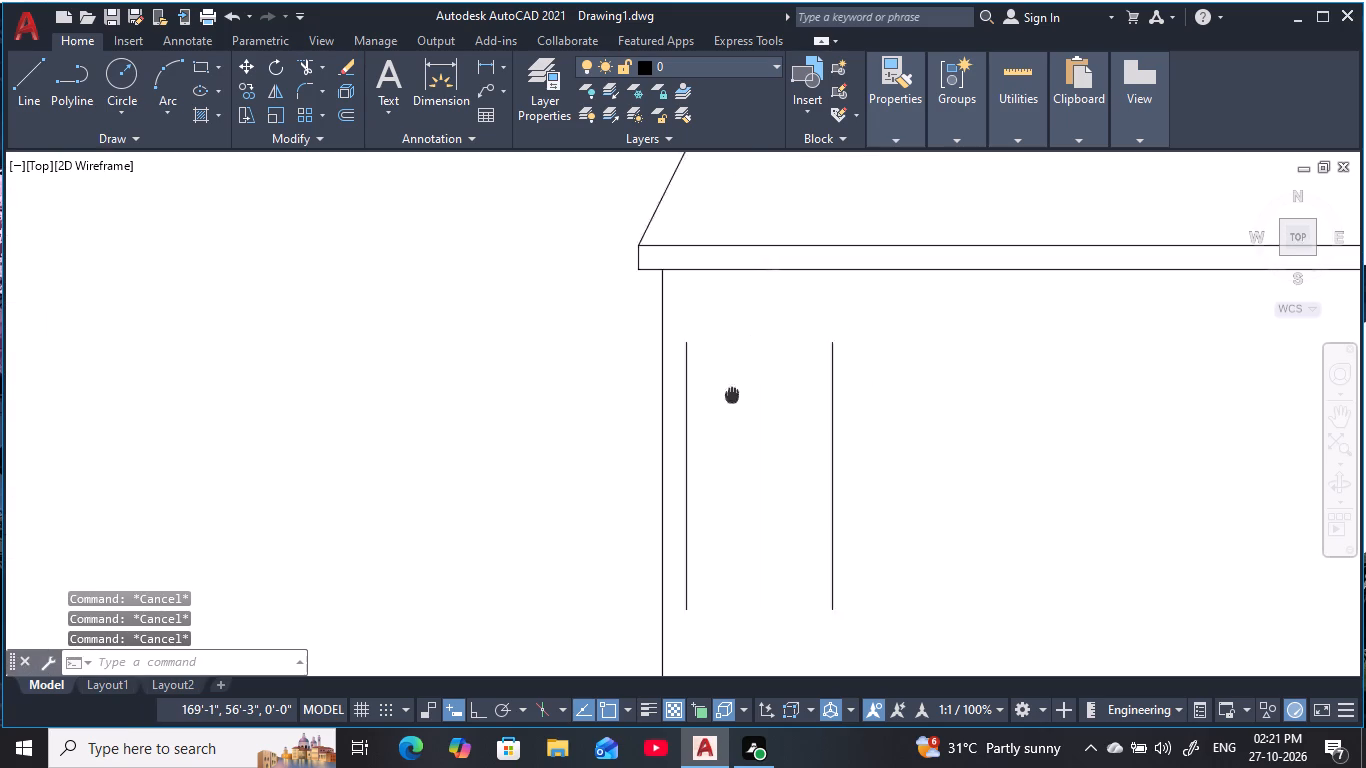
# Fillet the upper ends of the two inner verticals into a semicircular arch beneath the canopy band.
pyautogui.moveTo(720, 396); pyautogui.dragTo(707, 396, button='middle')
pyautogui.press('Escape')
pyautogui.press('Escape')
pyautogui.write('f')
pyautogui.press('space')
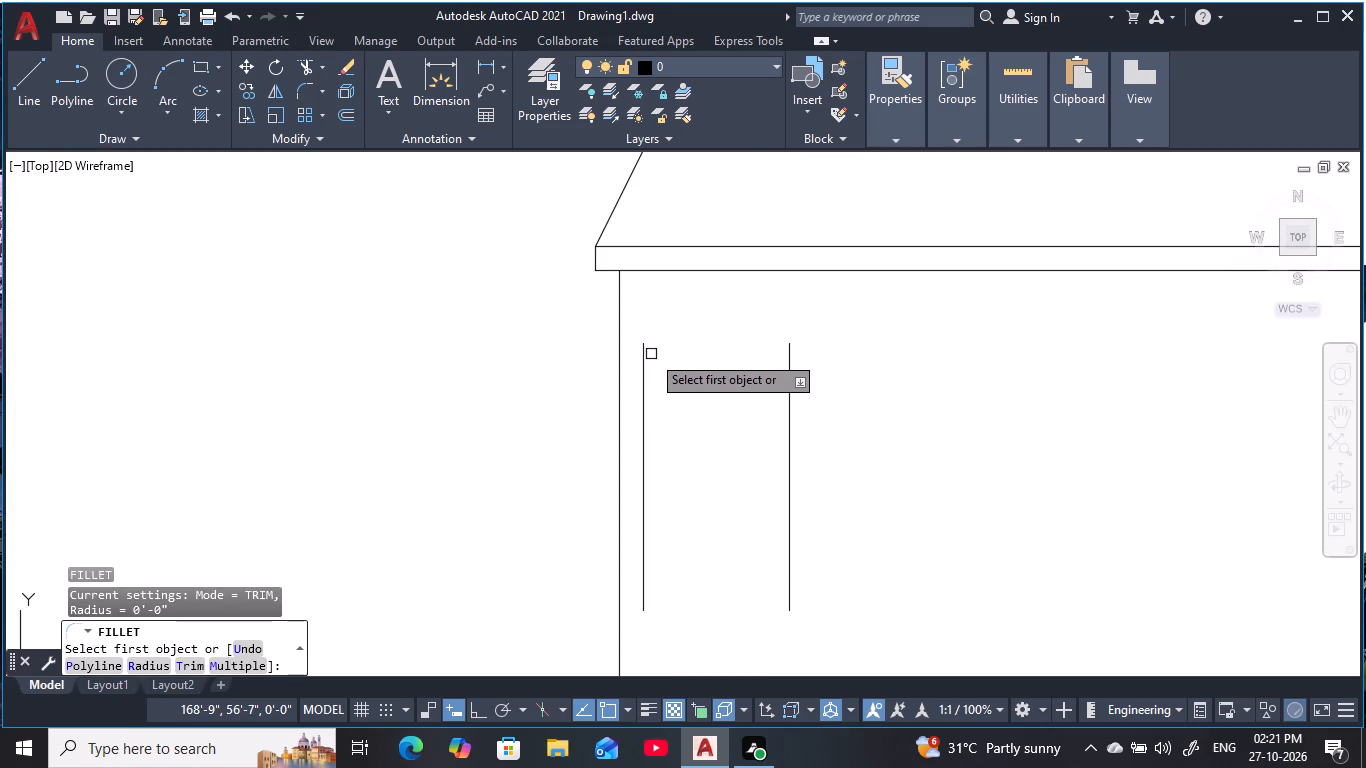
pyautogui.click(647, 356)
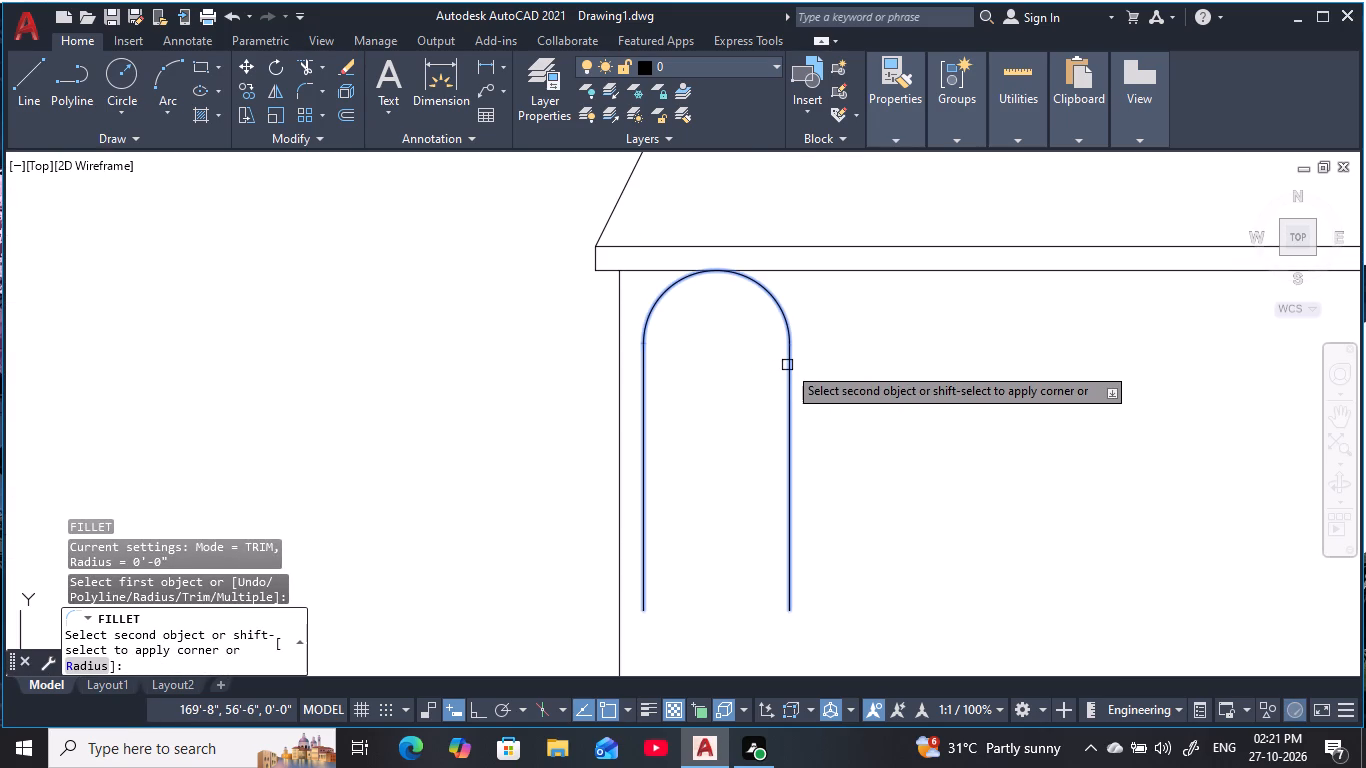
pyautogui.click(787, 365)
pyautogui.scroll(-2, 842, 352)
pyautogui.moveTo(842, 351); pyautogui.dragTo(804, 316, button='middle')
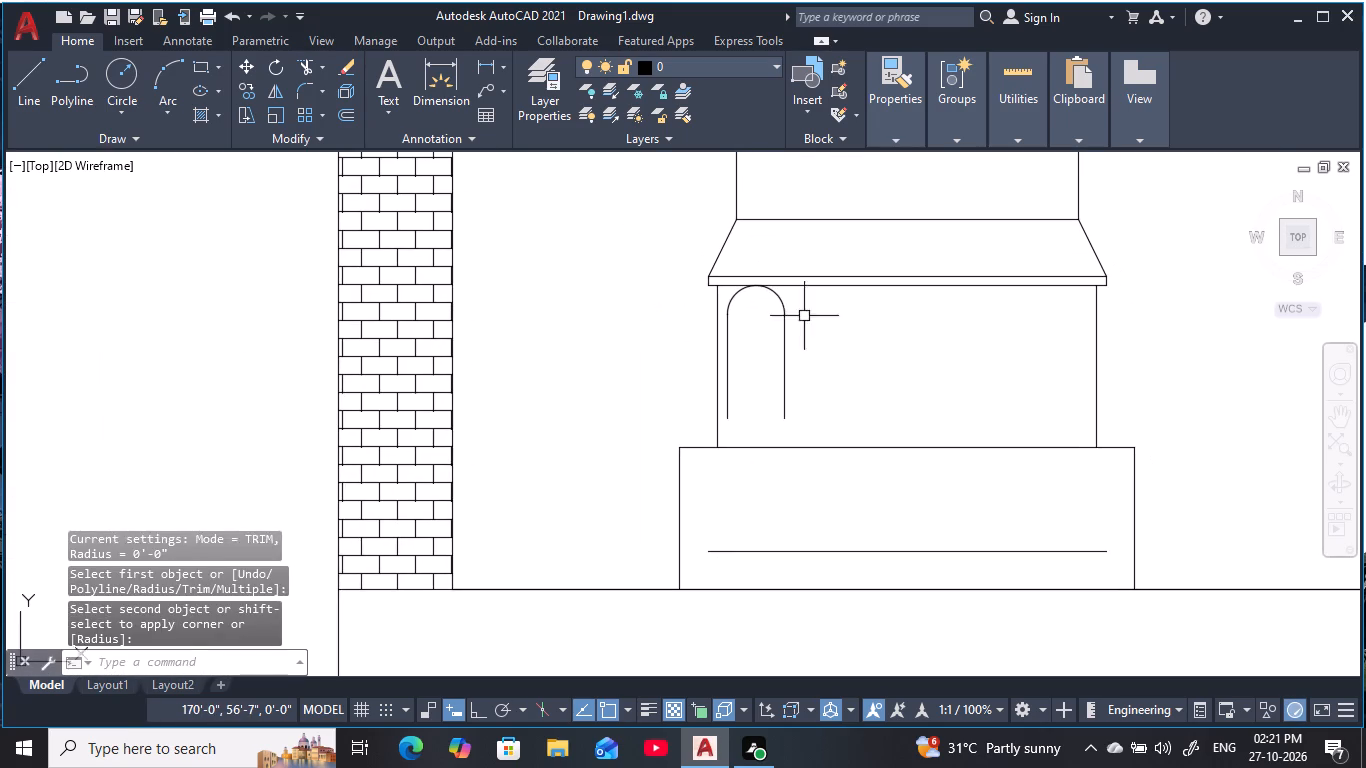
# Fillet the lower ends of the two inner verticals into a semicircle above the base block.
pyautogui.press('Escape')
pyautogui.press('Escape')
pyautogui.press('space')
pyautogui.click(785, 405)
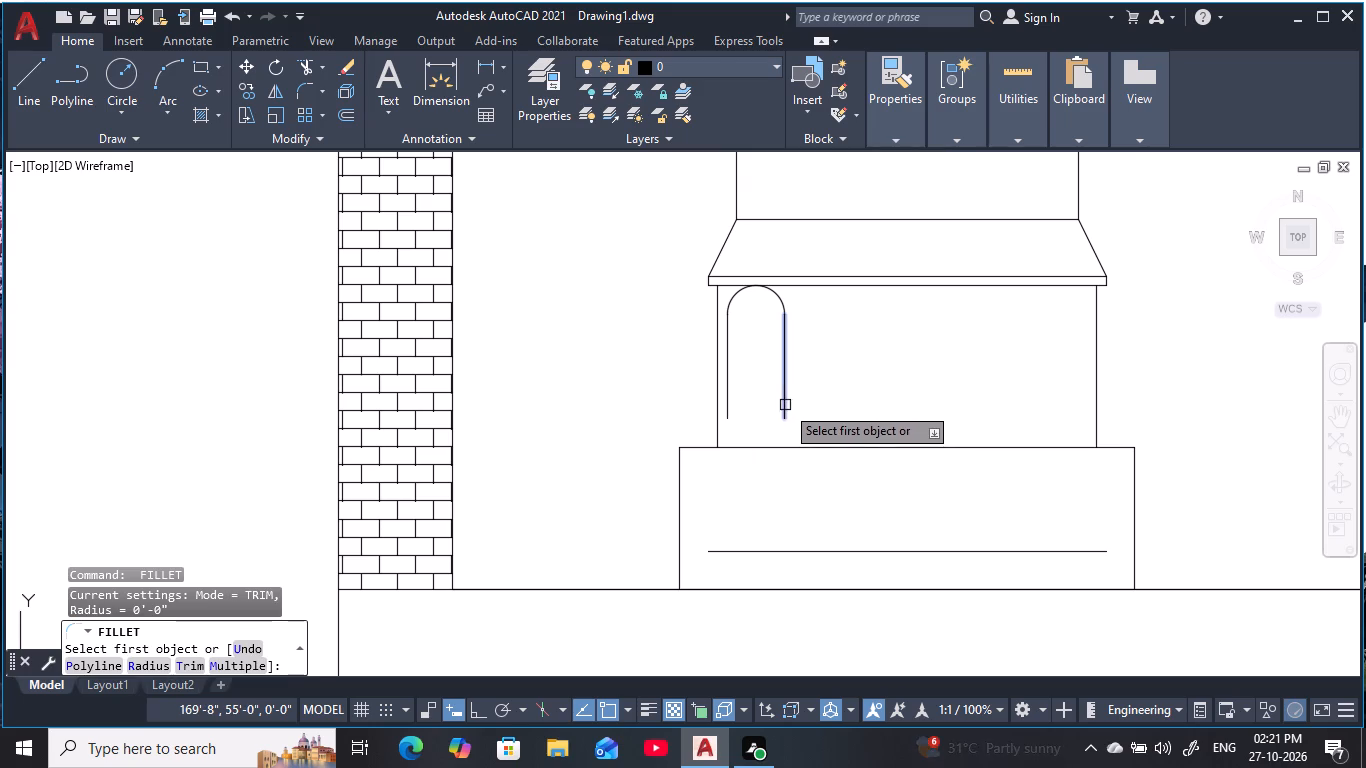
pyautogui.click(730, 414)
pyautogui.press('Escape')
pyautogui.press('Escape')
pyautogui.press('Escape')
# Draw a horizontal line about 1'-7" long from the opening's left vertical across the slot, just below its top arch.
pyautogui.scroll(1, 753, 335)
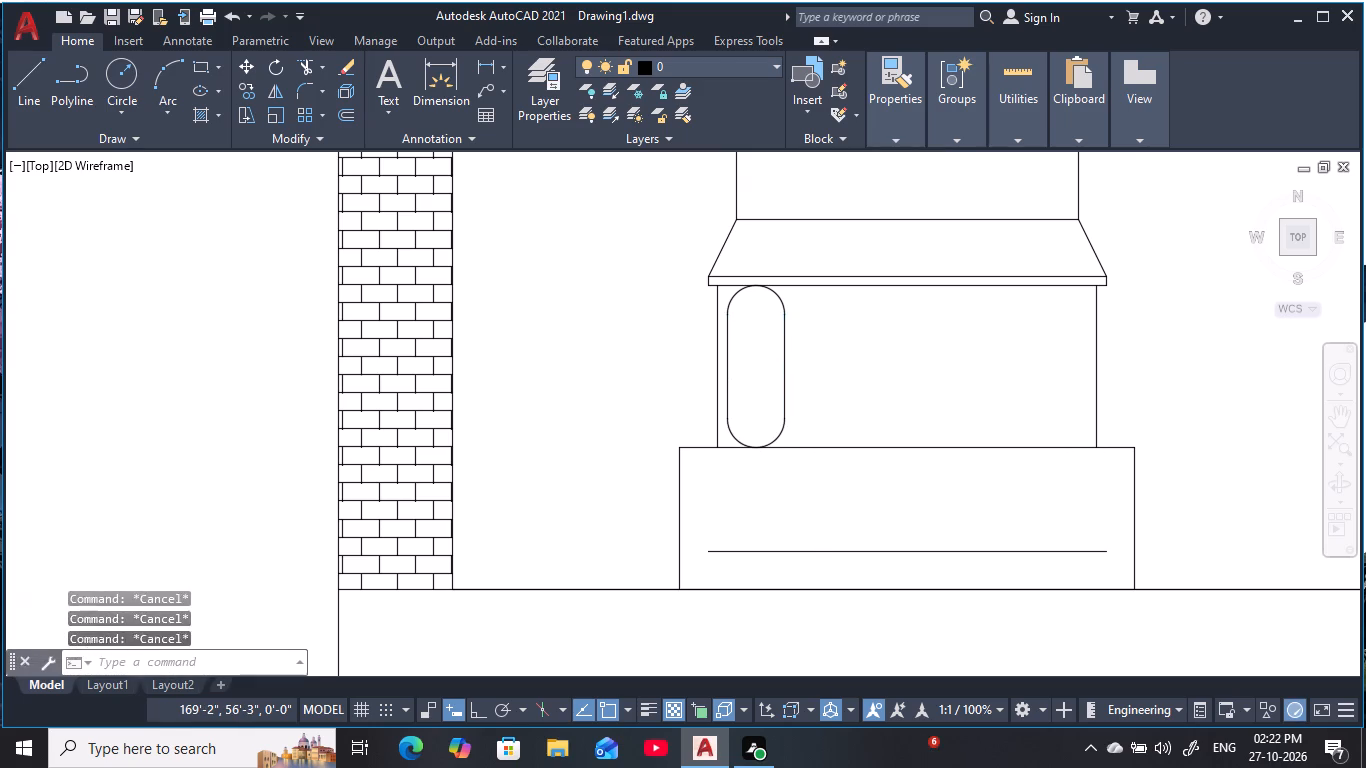
pyautogui.scroll(1, 753, 335)
pyautogui.moveTo(753, 335); pyautogui.dragTo(739, 362, button='middle')
pyautogui.press('Escape')
pyautogui.scroll(-1, 739, 363)
pyautogui.press('Escape')
pyautogui.press('Escape')
pyautogui.press('Escape')
pyautogui.press('Escape')
pyautogui.press('Escape')
pyautogui.press('Escape')
pyautogui.write('l')
pyautogui.press('space')
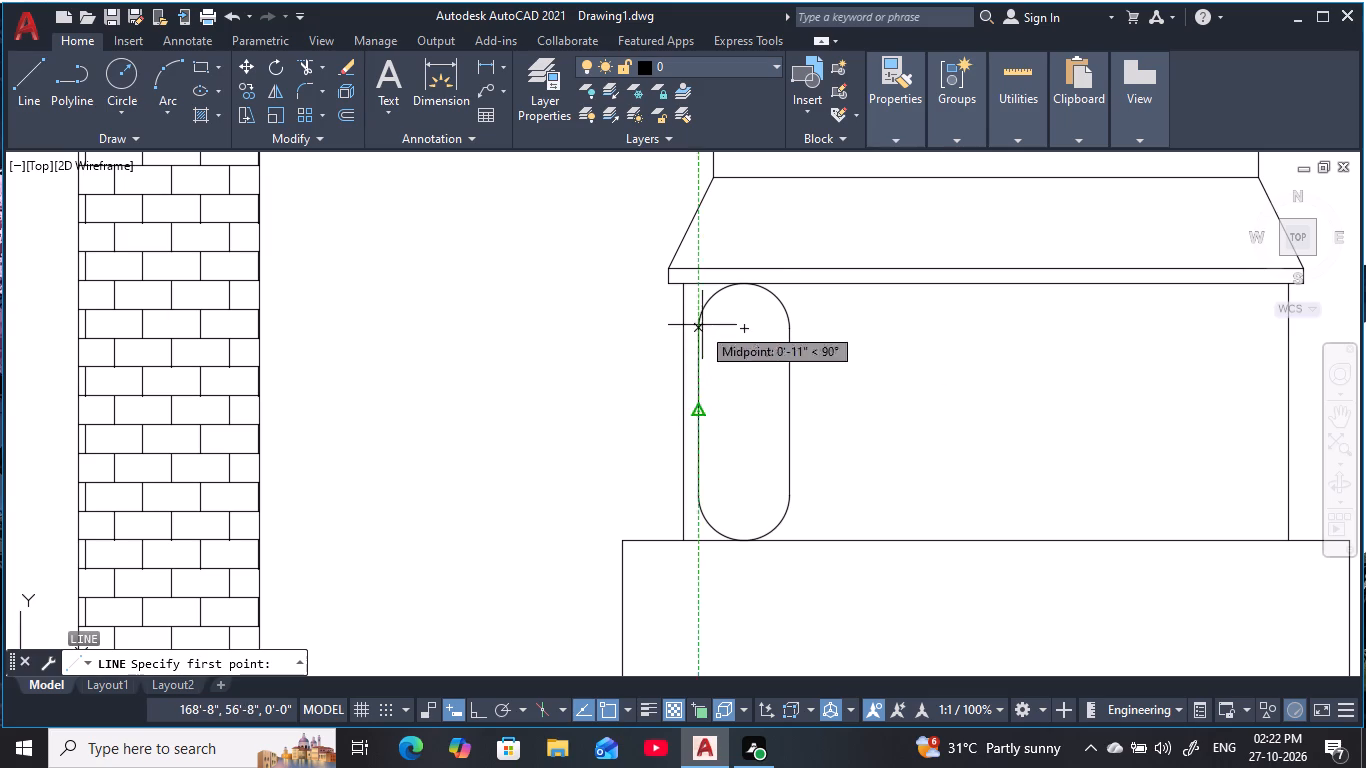
pyautogui.scroll(1, 720, 312)
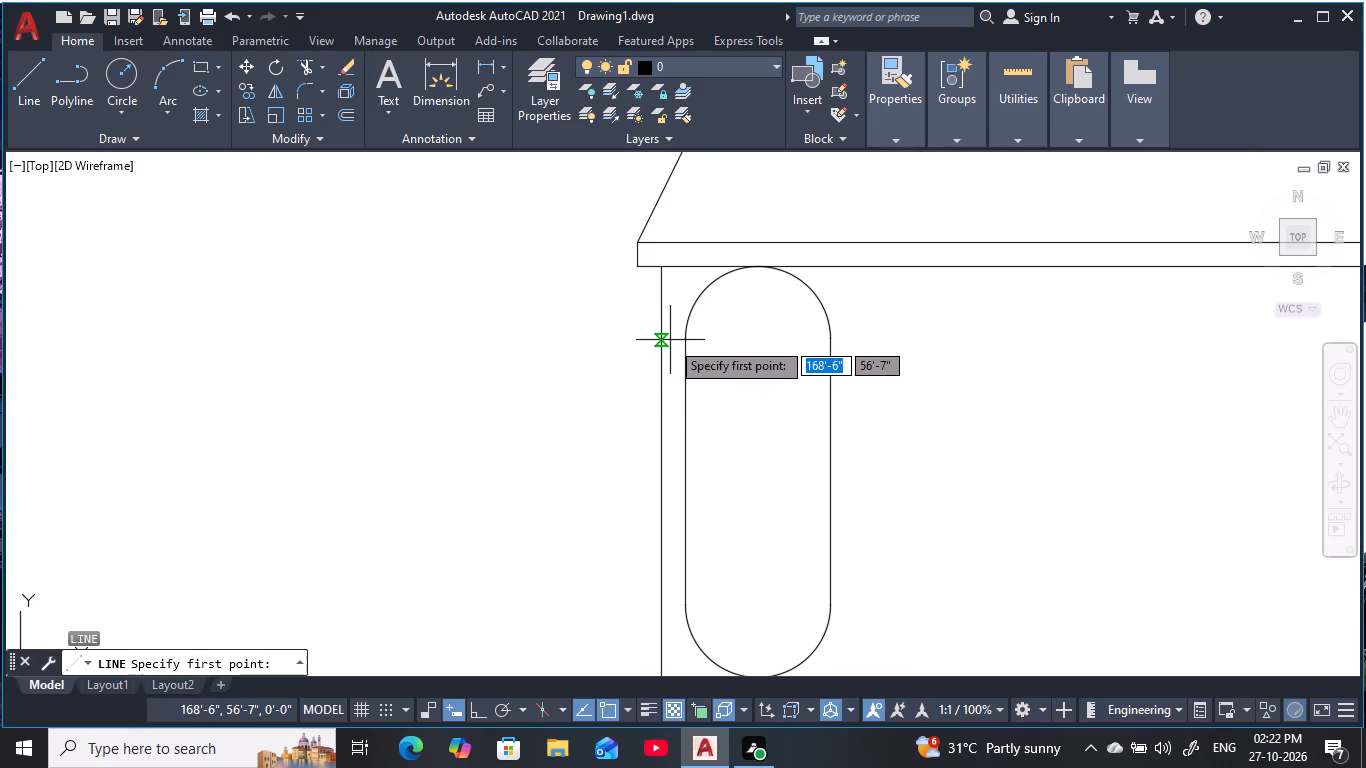
pyautogui.click(662, 363)
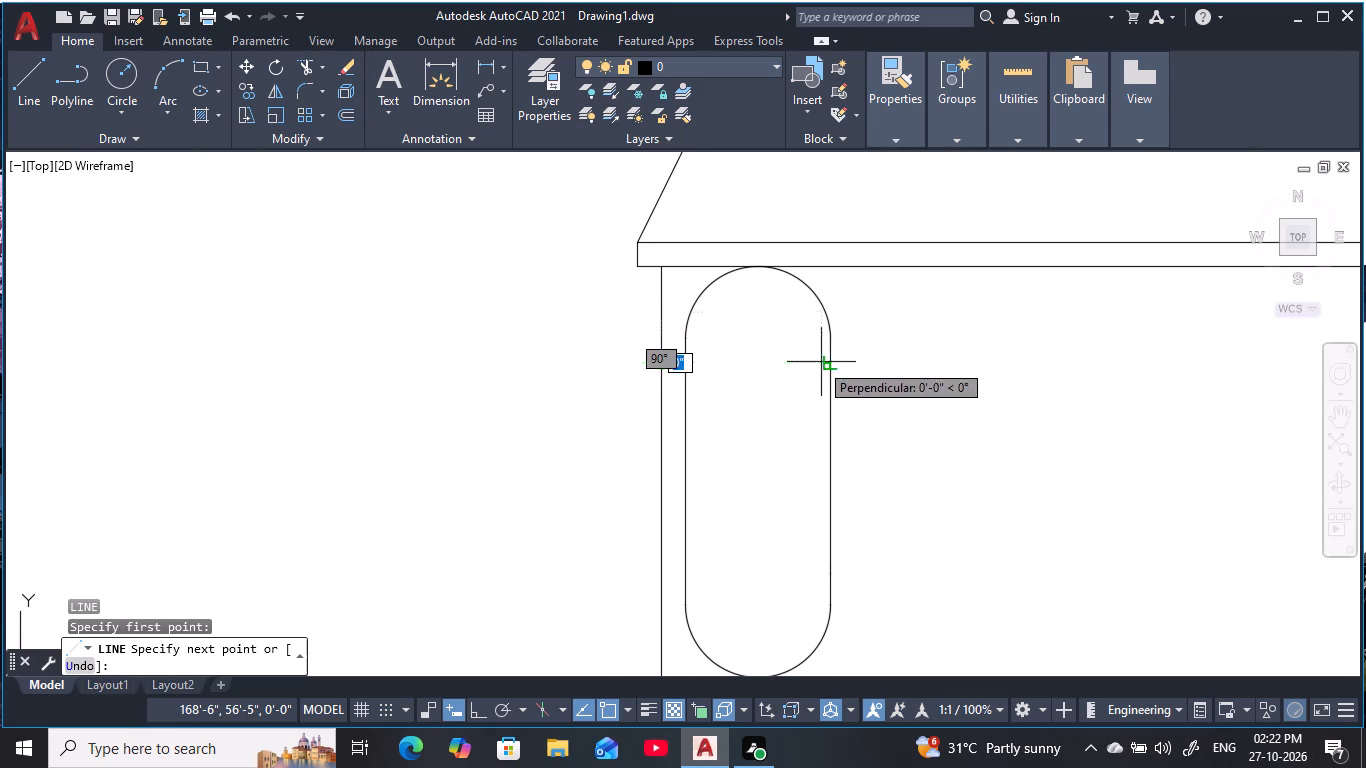
pyautogui.click(870, 363)
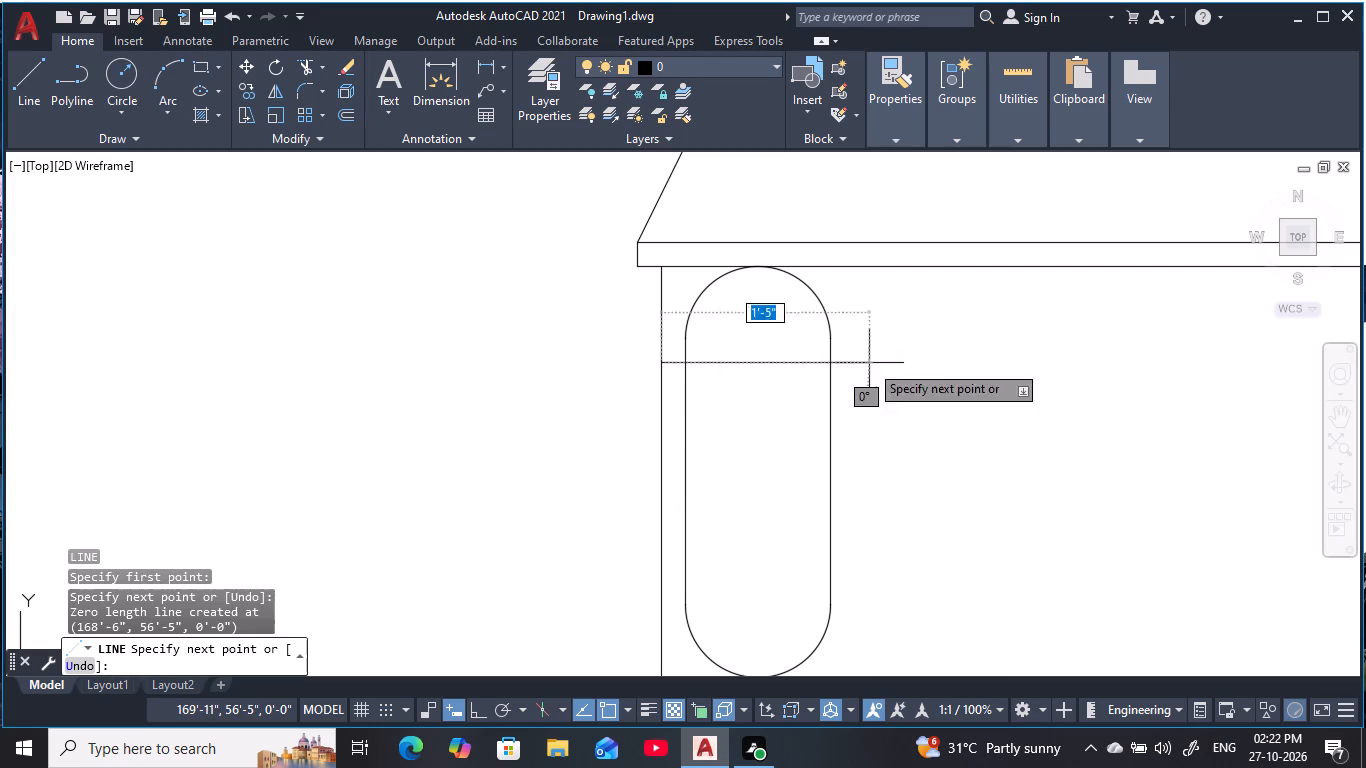
pyautogui.press('F8')
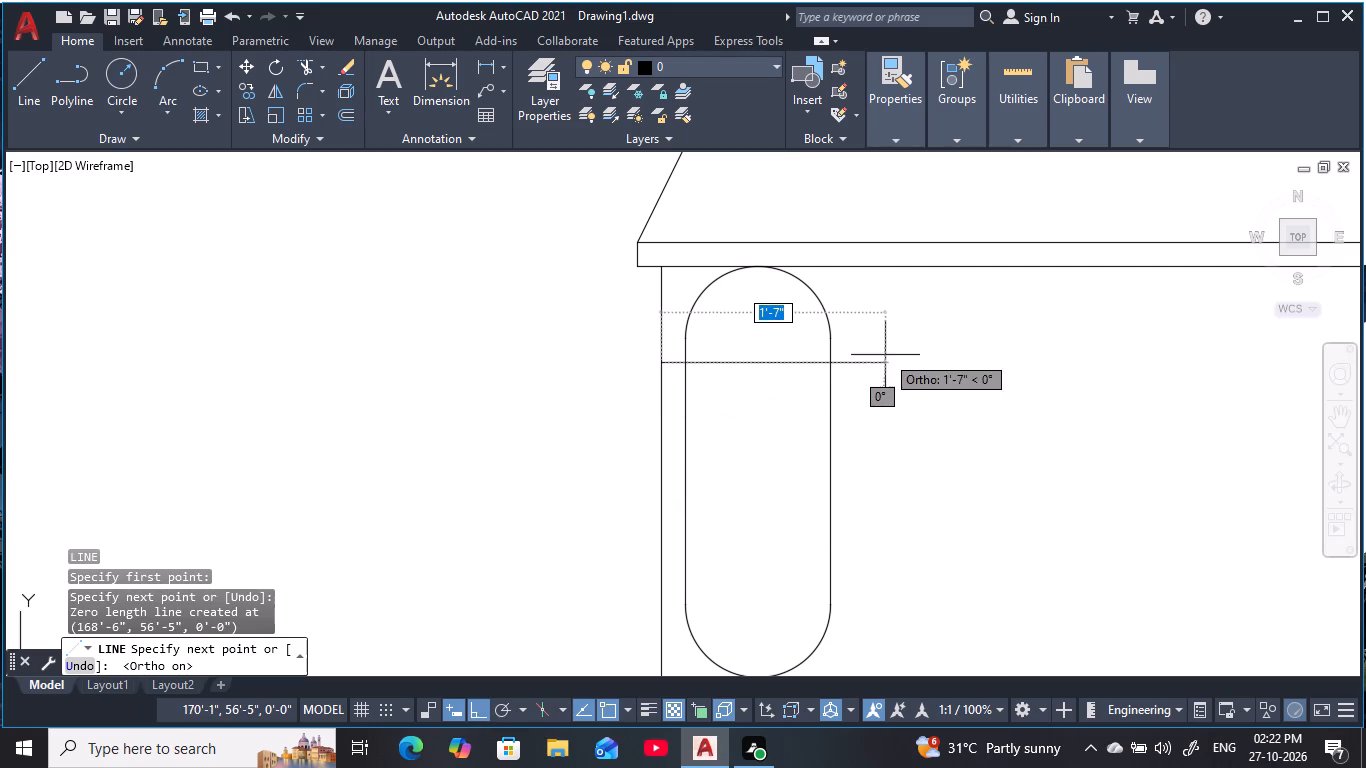
pyautogui.click(890, 373)
pyautogui.press('Escape')
pyautogui.press('Escape')
pyautogui.press('Escape')
pyautogui.press('Escape')
pyautogui.moveTo(774, 382); pyautogui.dragTo(777, 400, button='middle')
pyautogui.press('Escape')
pyautogui.press('Escape')
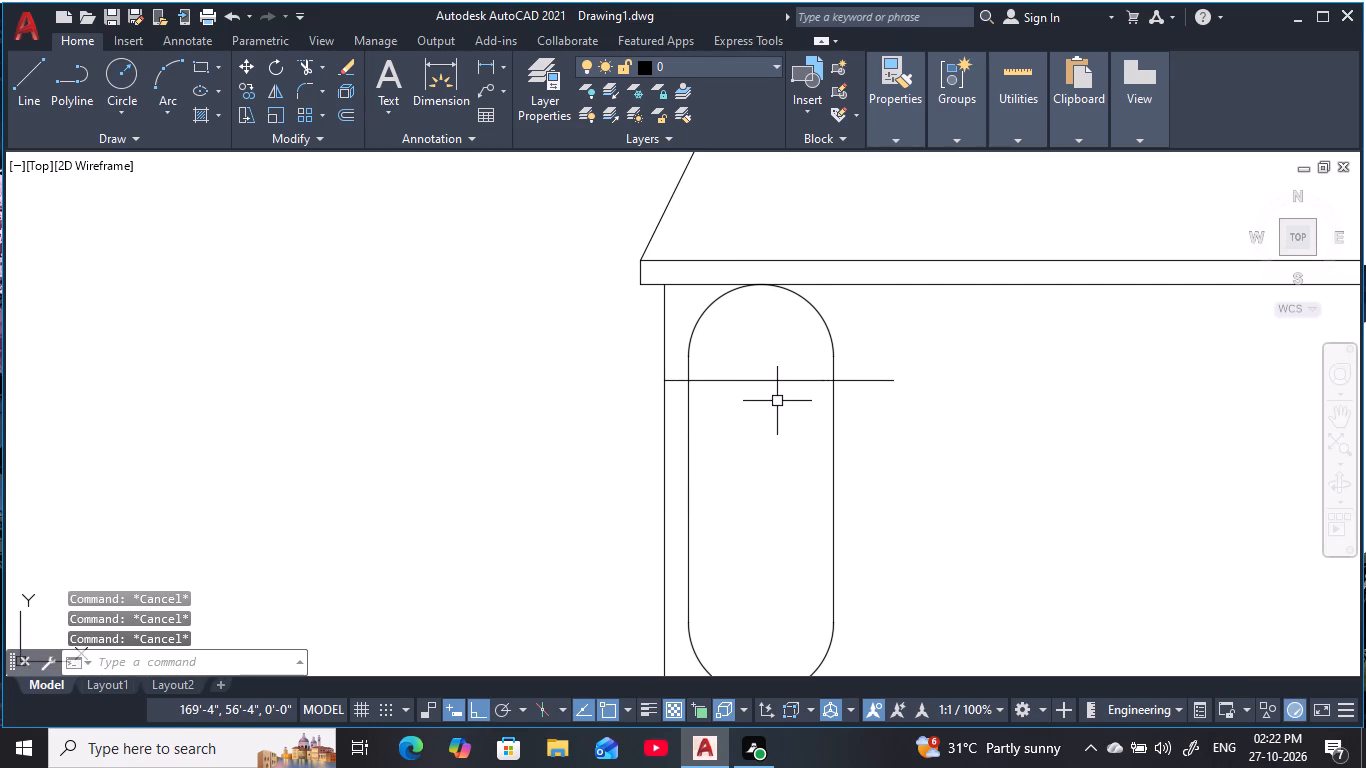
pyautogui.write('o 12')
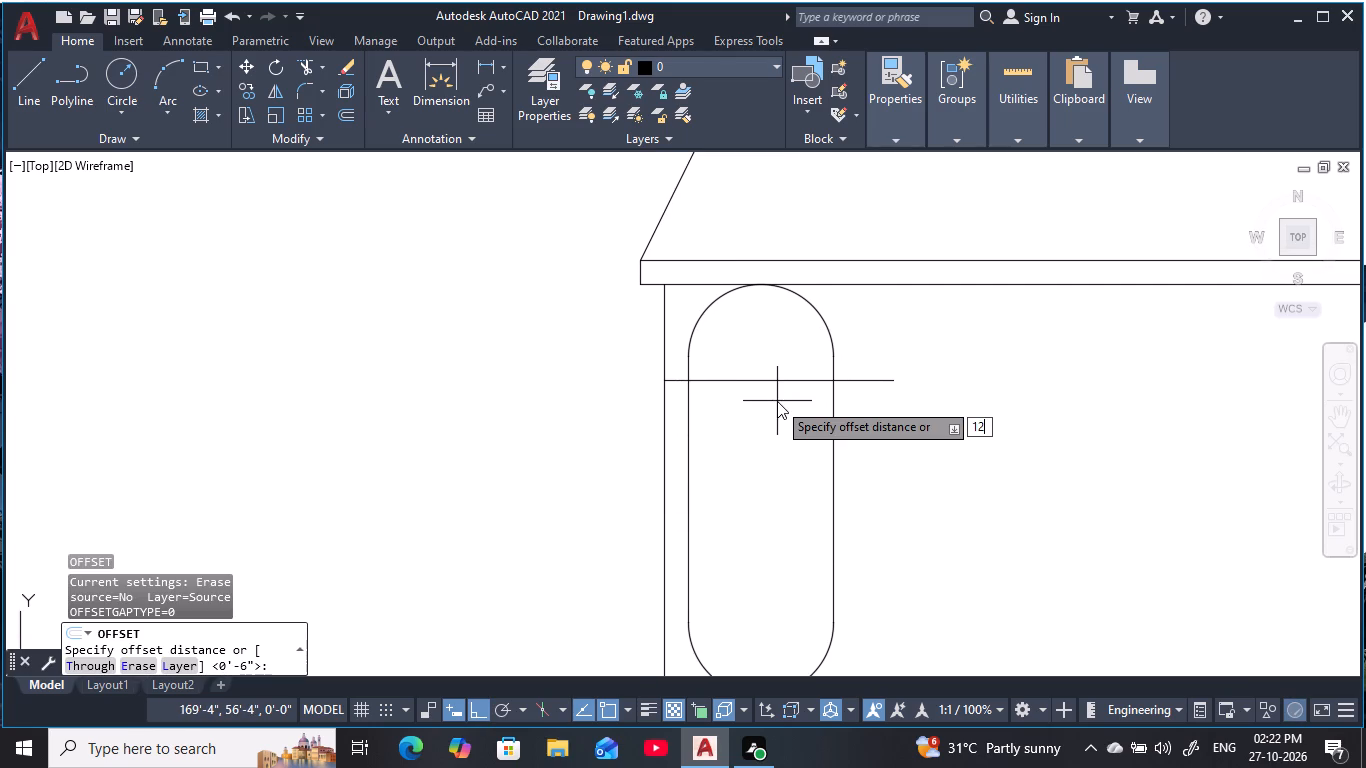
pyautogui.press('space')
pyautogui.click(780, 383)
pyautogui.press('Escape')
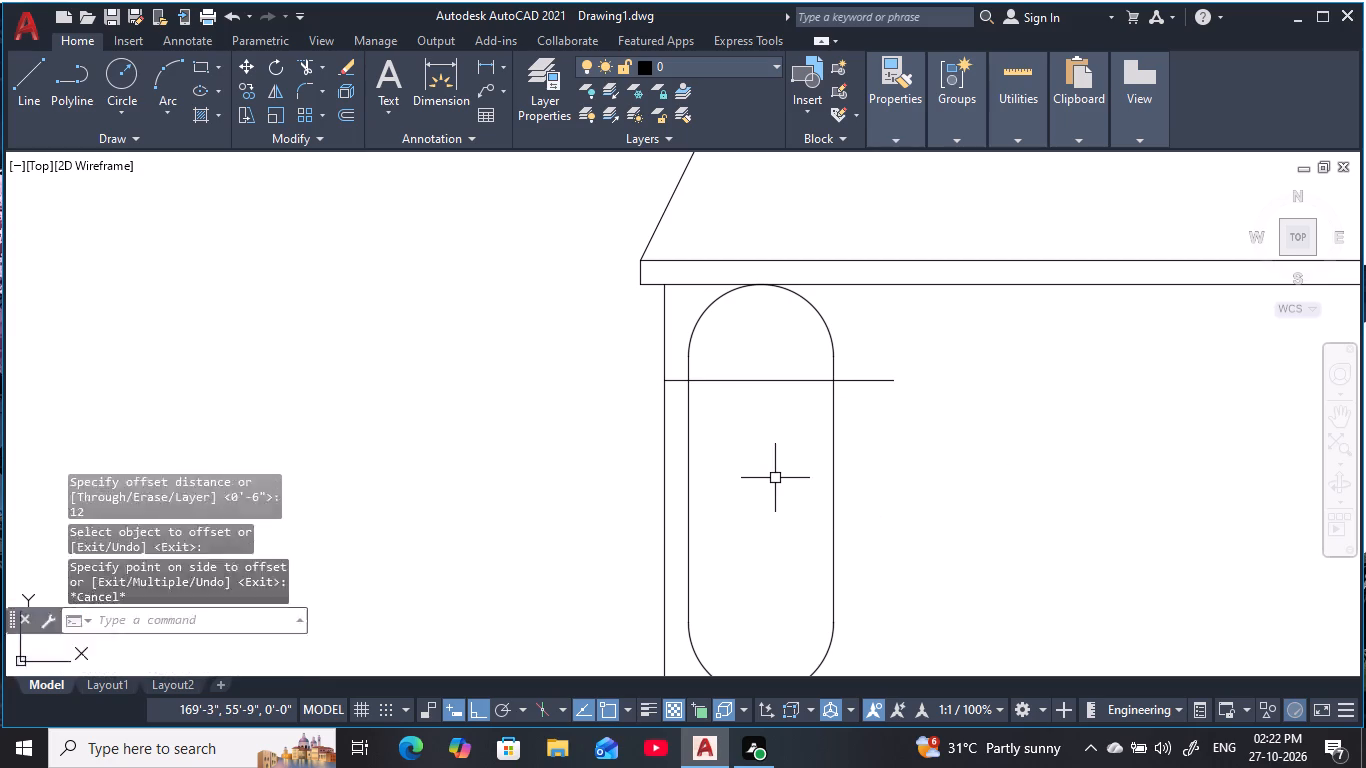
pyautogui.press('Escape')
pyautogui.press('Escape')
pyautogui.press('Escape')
# Offset the horizontal line crossing the slot 2" downward.
pyautogui.write('o 2')
pyautogui.press('space')
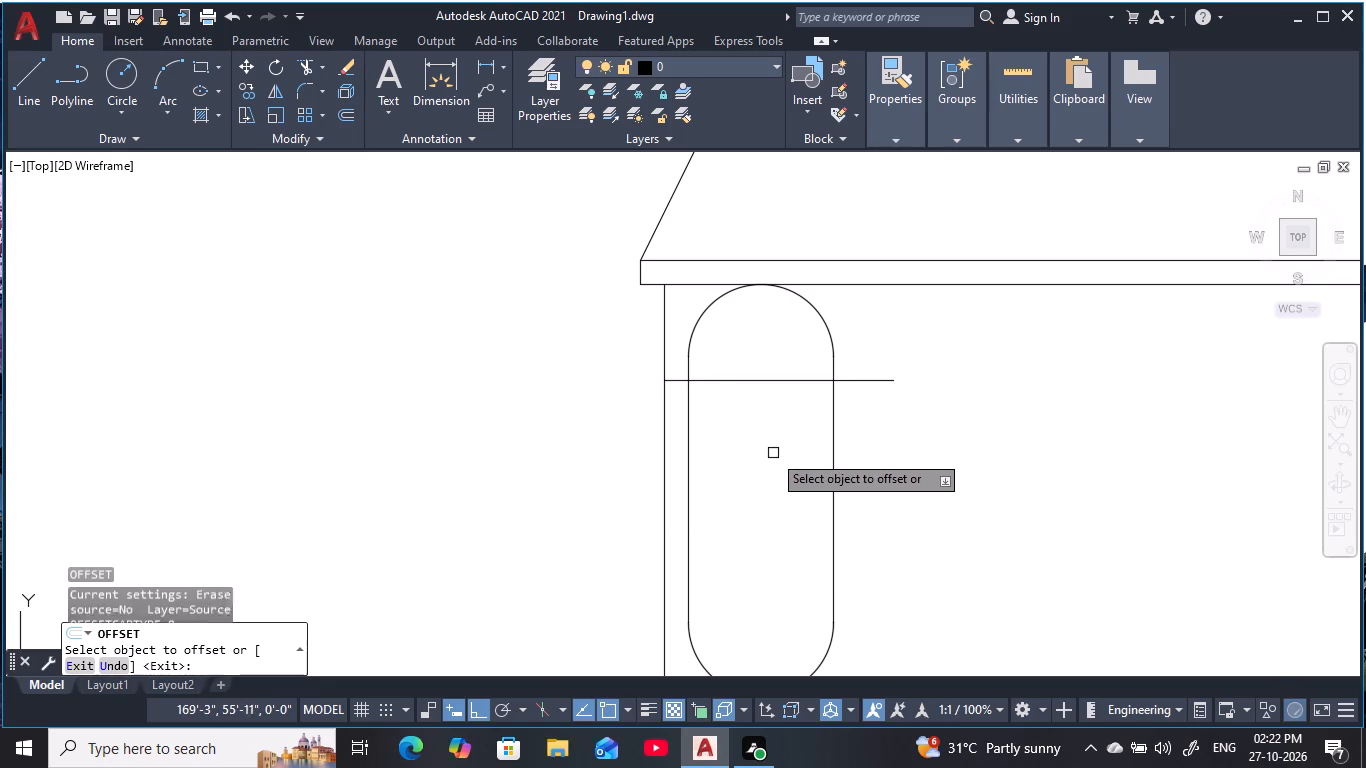
pyautogui.click(774, 383)
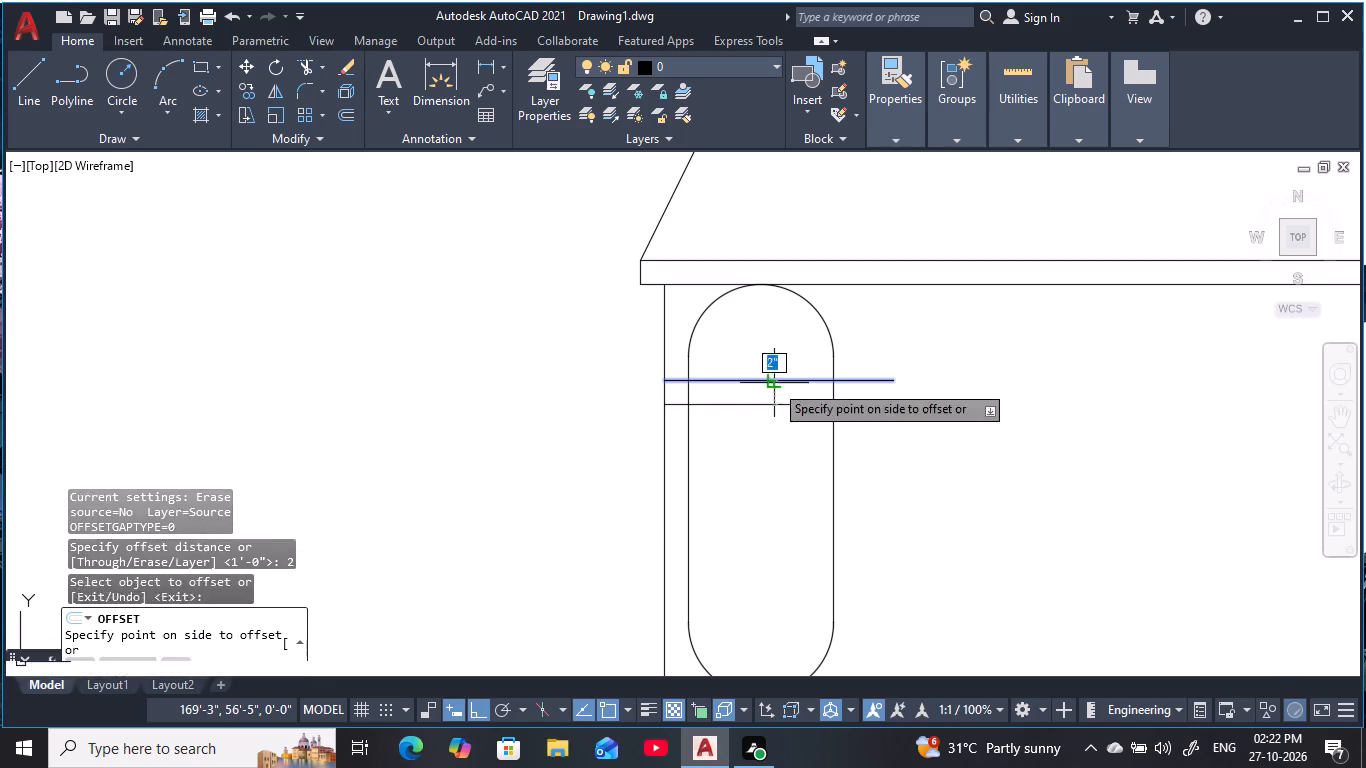
pyautogui.click(762, 473)
pyautogui.press('Escape')
pyautogui.press('Escape')
pyautogui.press('Escape')
pyautogui.press('Escape')
pyautogui.press('Escape')
pyautogui.press('Escape')
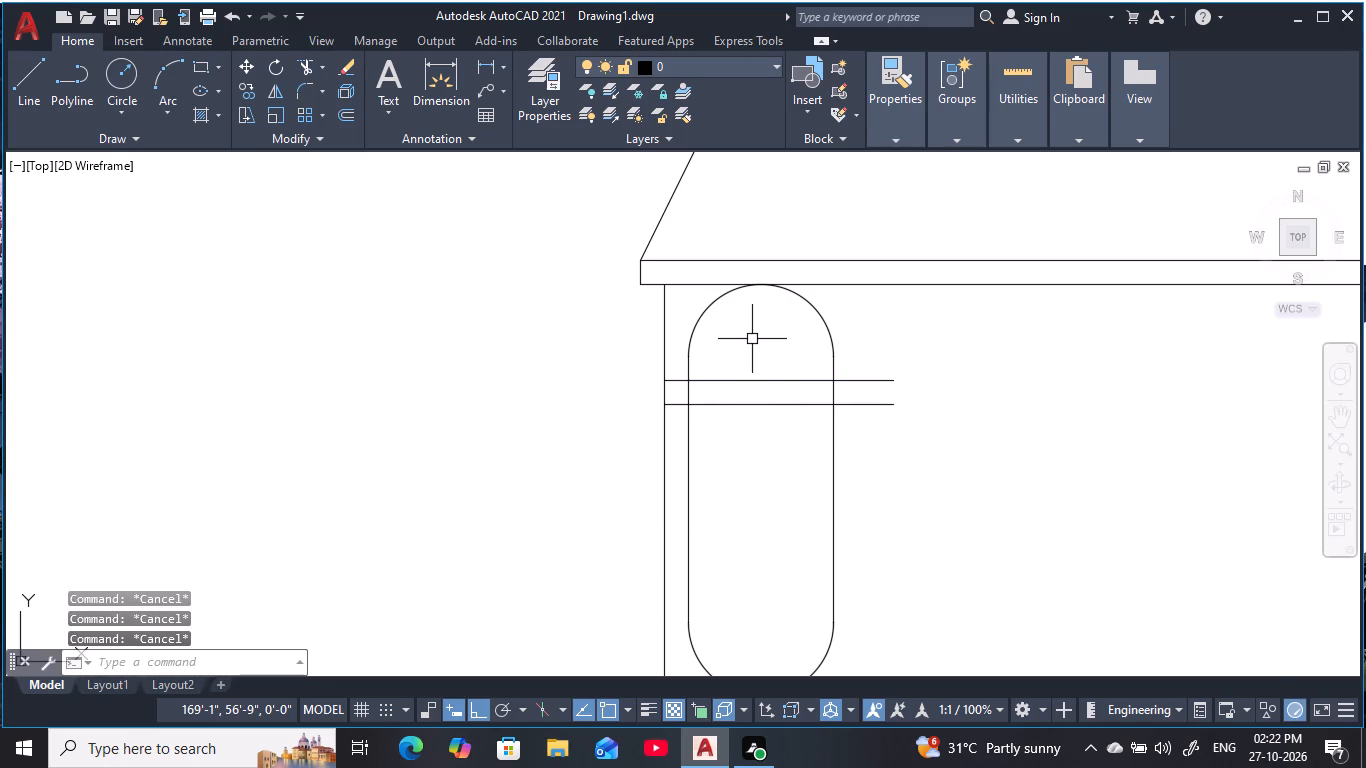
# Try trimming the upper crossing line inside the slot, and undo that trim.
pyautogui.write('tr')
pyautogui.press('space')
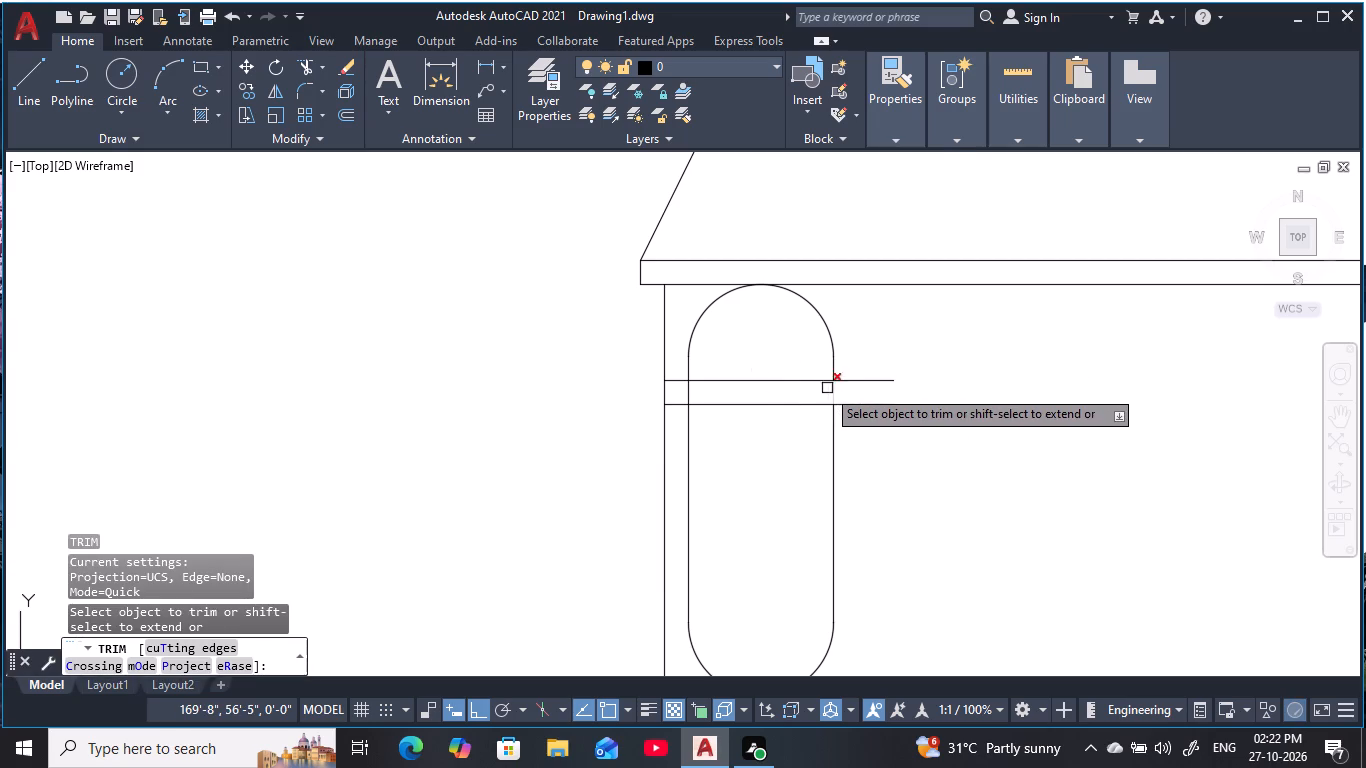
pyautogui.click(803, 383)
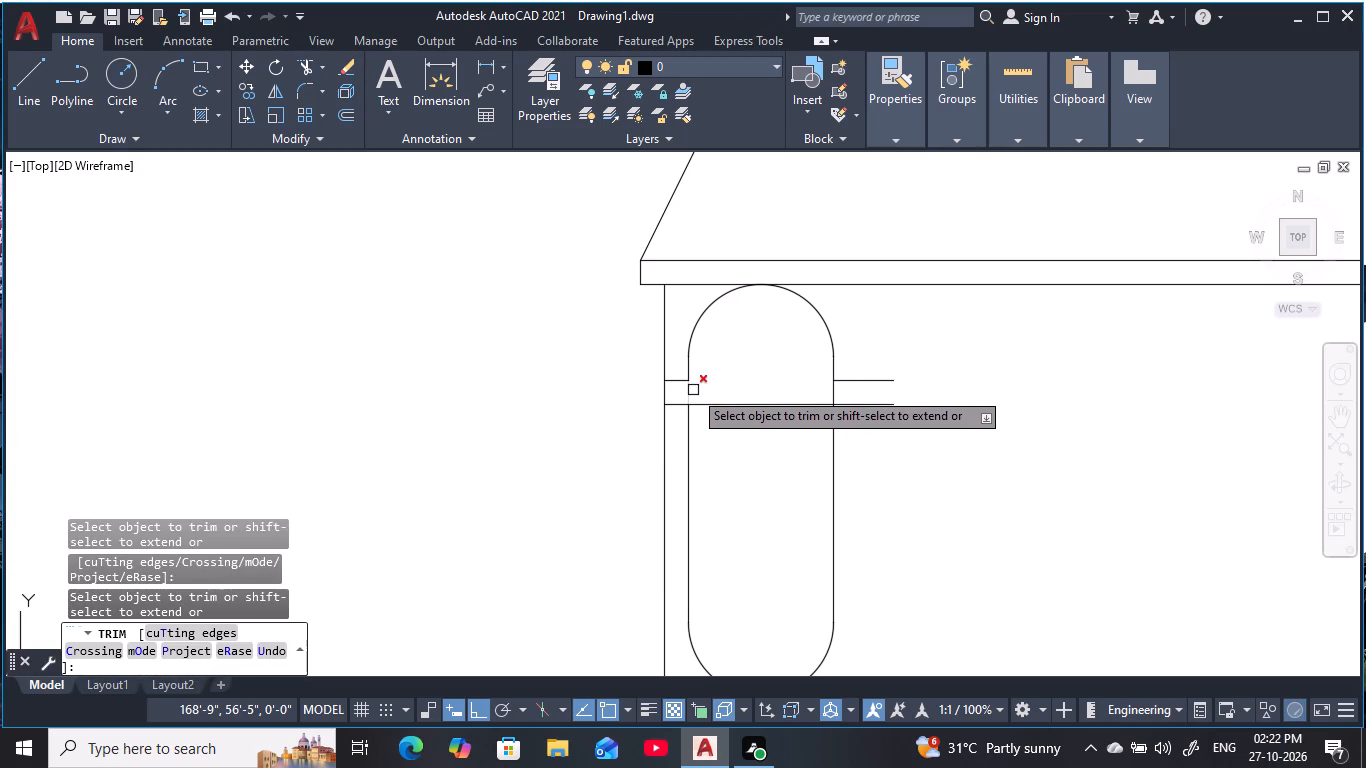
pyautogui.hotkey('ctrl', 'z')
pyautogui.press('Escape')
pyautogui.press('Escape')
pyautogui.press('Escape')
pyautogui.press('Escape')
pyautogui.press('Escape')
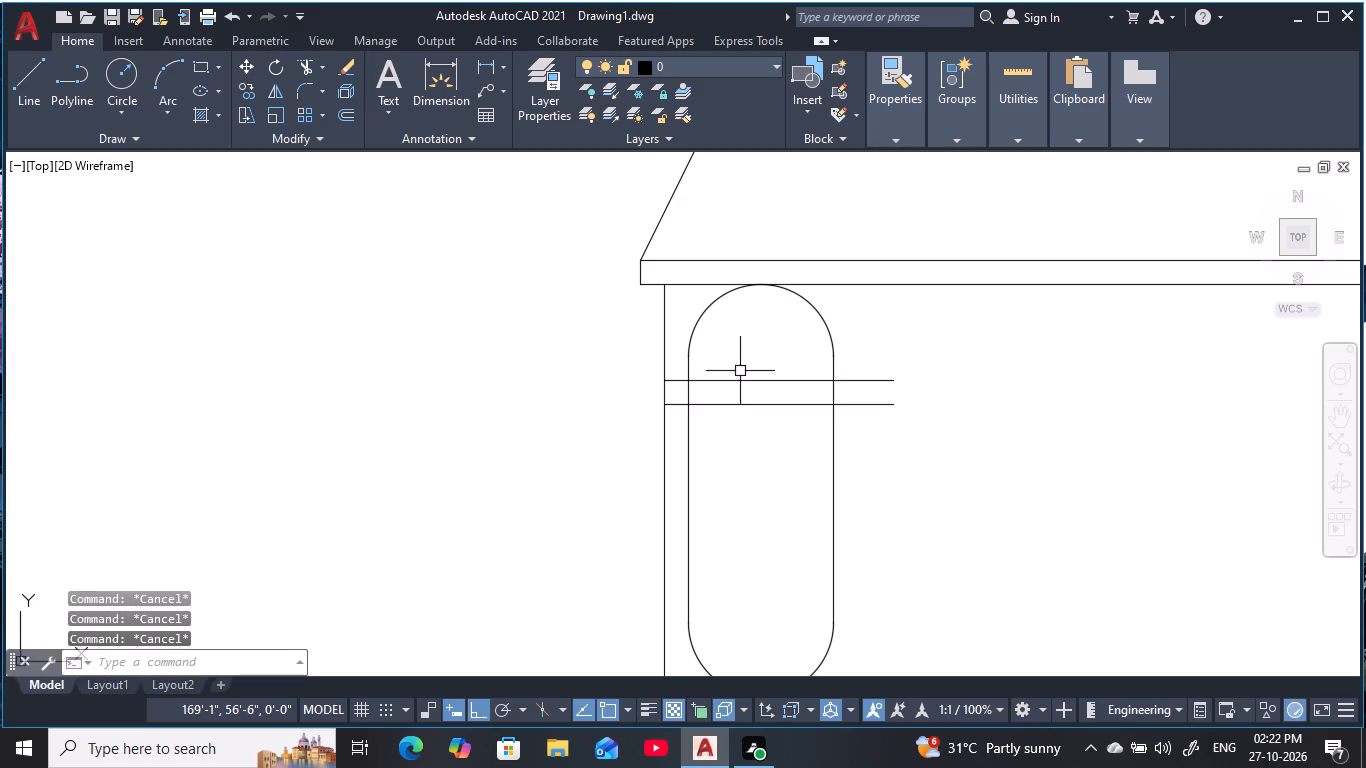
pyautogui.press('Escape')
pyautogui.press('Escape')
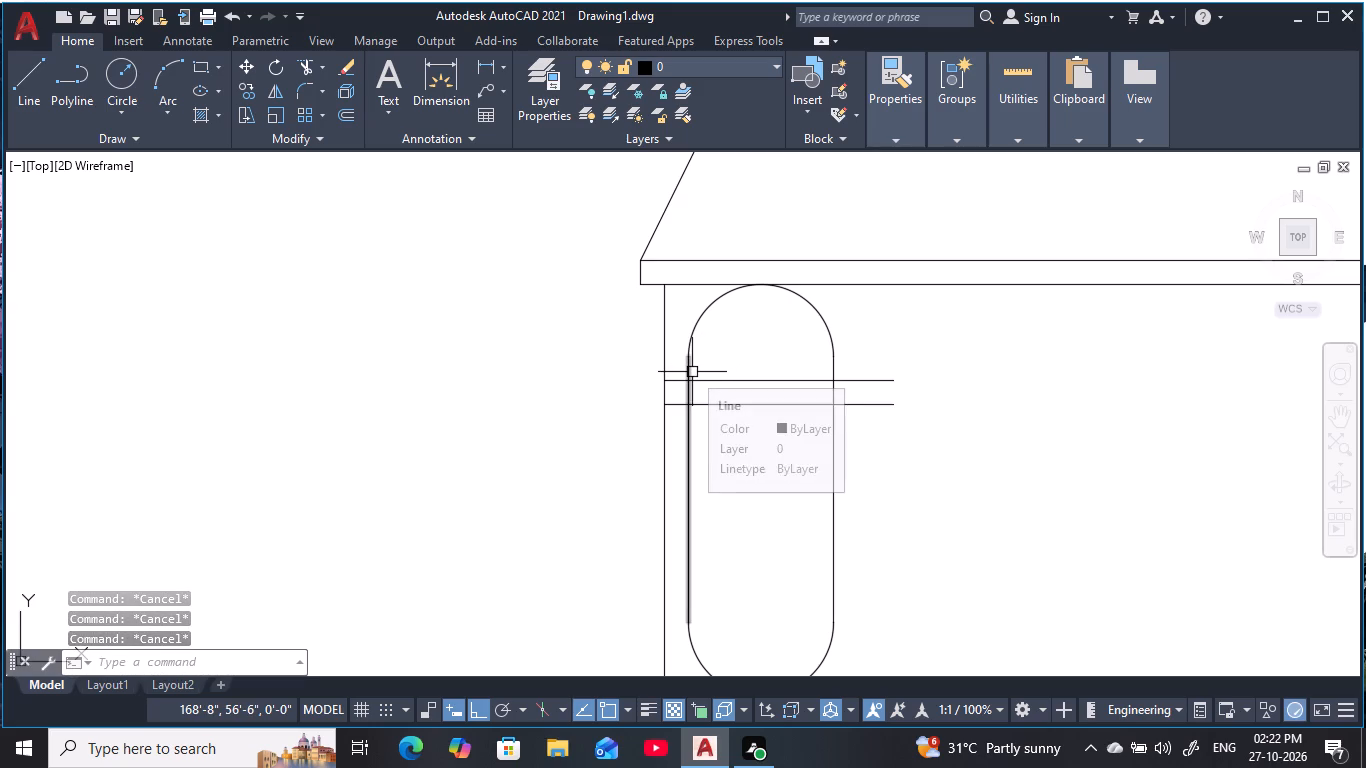
# Trim the slot's two vertical sides between the top arch and the upper crossing line.
pyautogui.write('tr')
pyautogui.press('space')
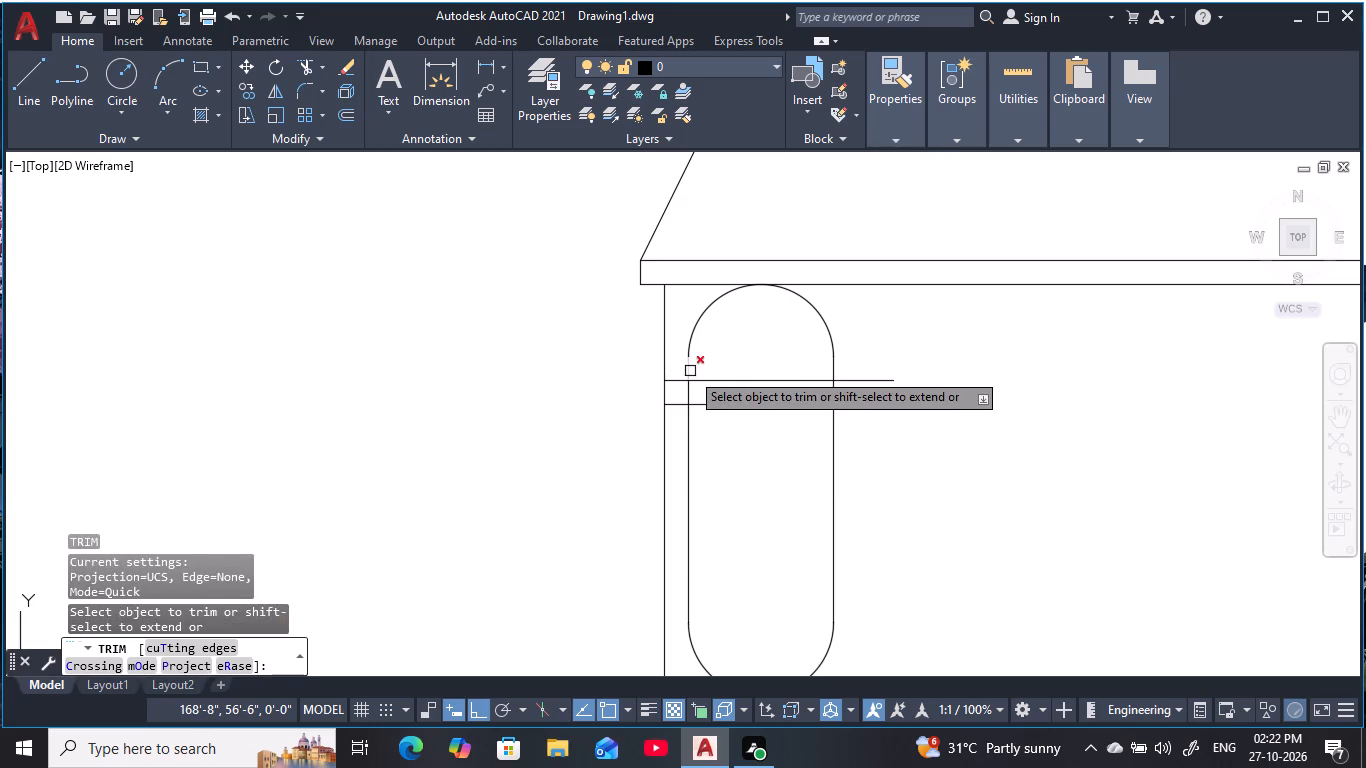
pyautogui.click(690, 371)
pyautogui.click(832, 367)
pyautogui.press('Escape')
pyautogui.press('Escape')
pyautogui.press('Escape')
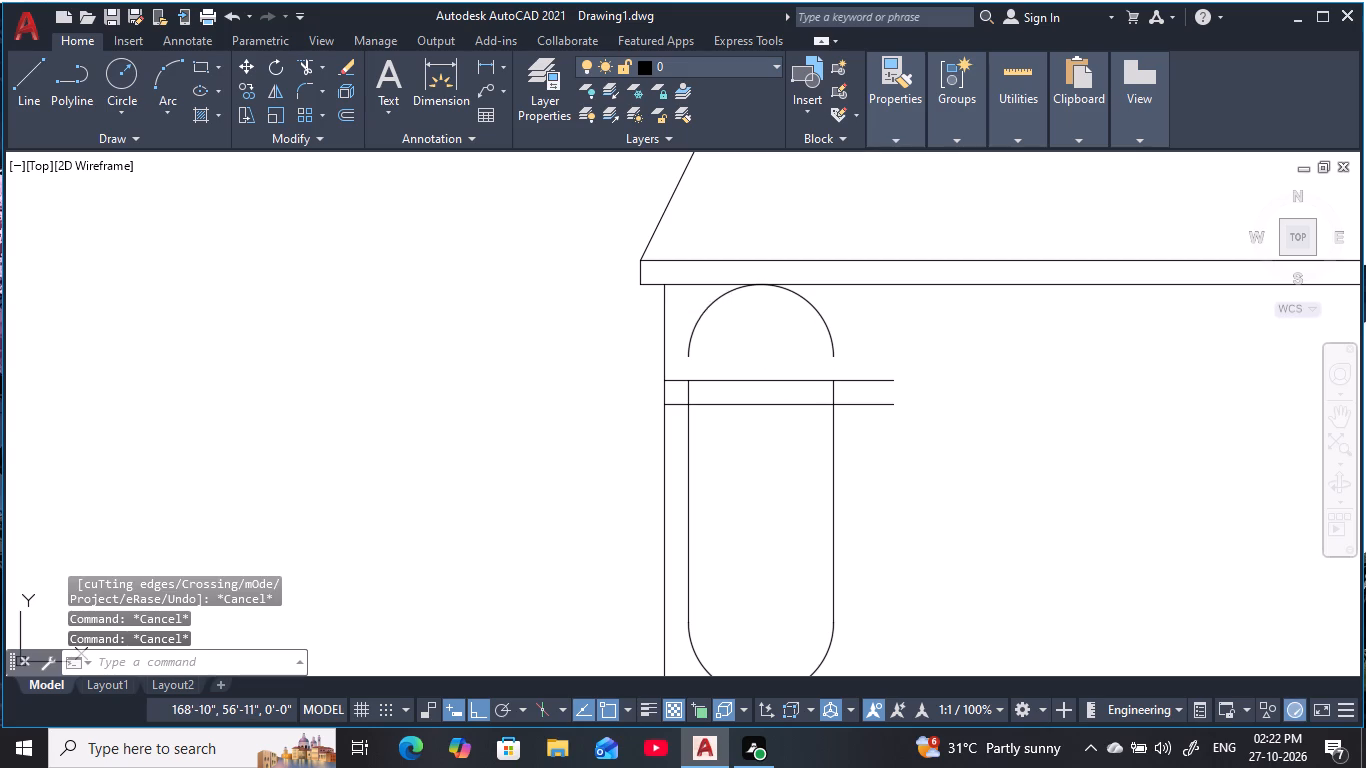
# Move the top arch straight down so its ends sit on the upper crossing line.
pyautogui.click(710, 314)
pyautogui.write('m')
pyautogui.press('space')
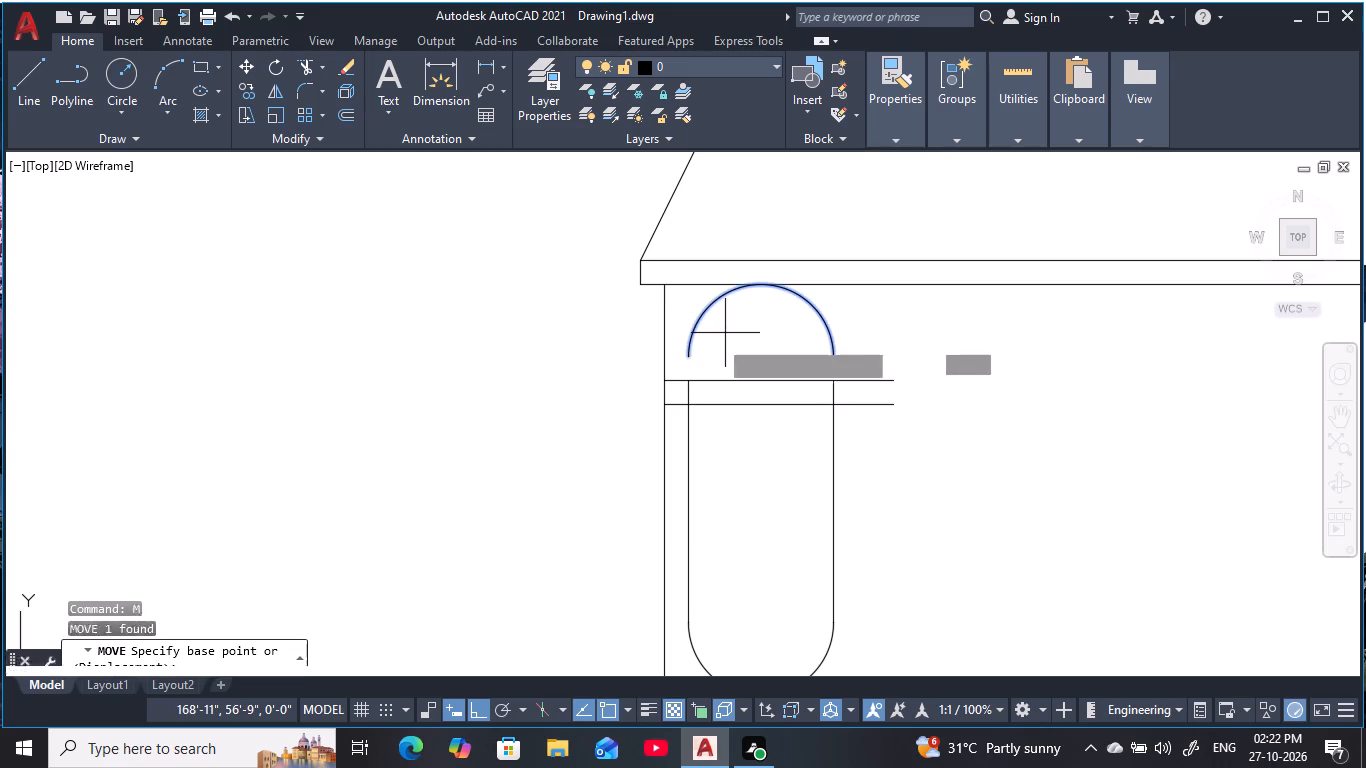
pyautogui.click(690, 355)
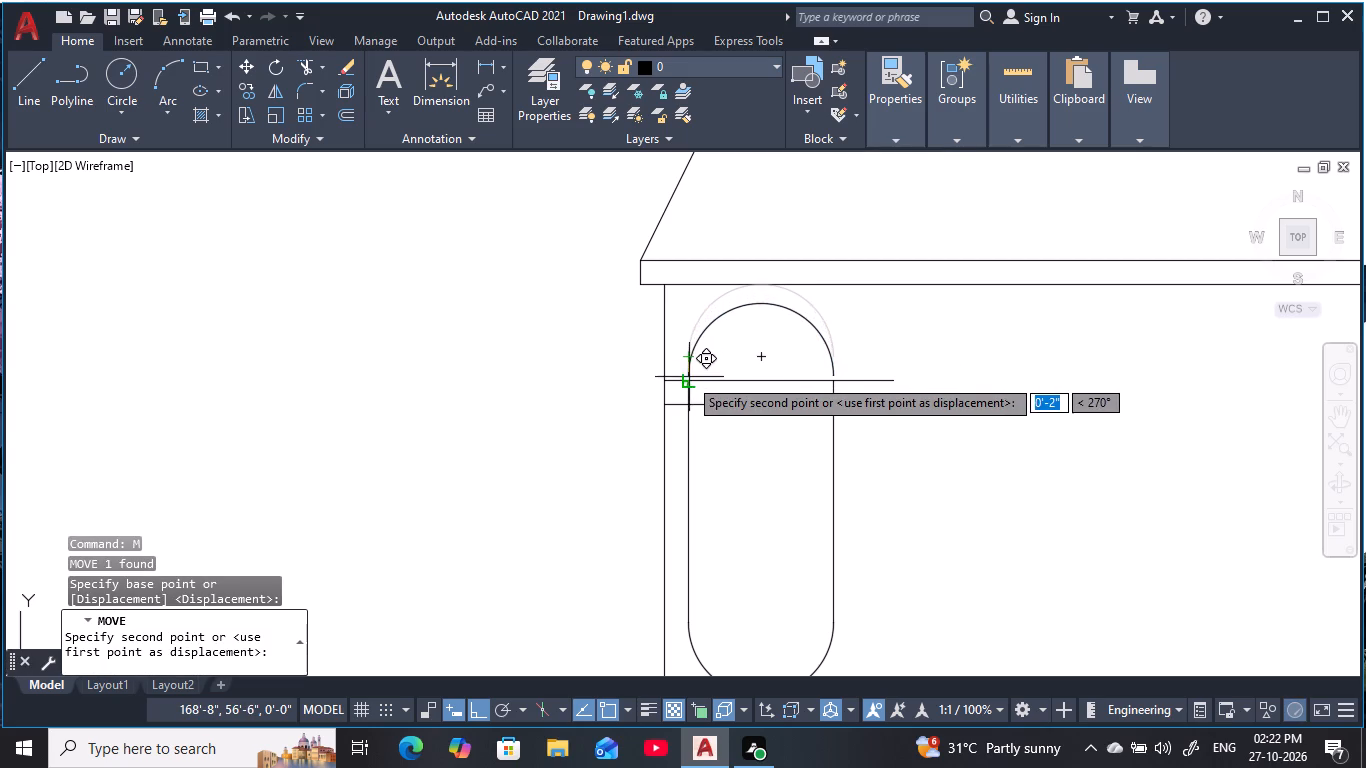
pyautogui.click(687, 380)
pyautogui.press('Escape')
pyautogui.press('Escape')
# Offset the base block's top edge 6" upward across the bottom of the slot.
pyautogui.scroll(-1, 790, 469)
pyautogui.moveTo(790, 469); pyautogui.dragTo(777, 409, button='middle')
pyautogui.press('Escape')
pyautogui.moveTo(783, 573); pyautogui.dragTo(794, 543, button='middle')
pyautogui.press('Escape')
pyautogui.press('o')
pyautogui.press('space')
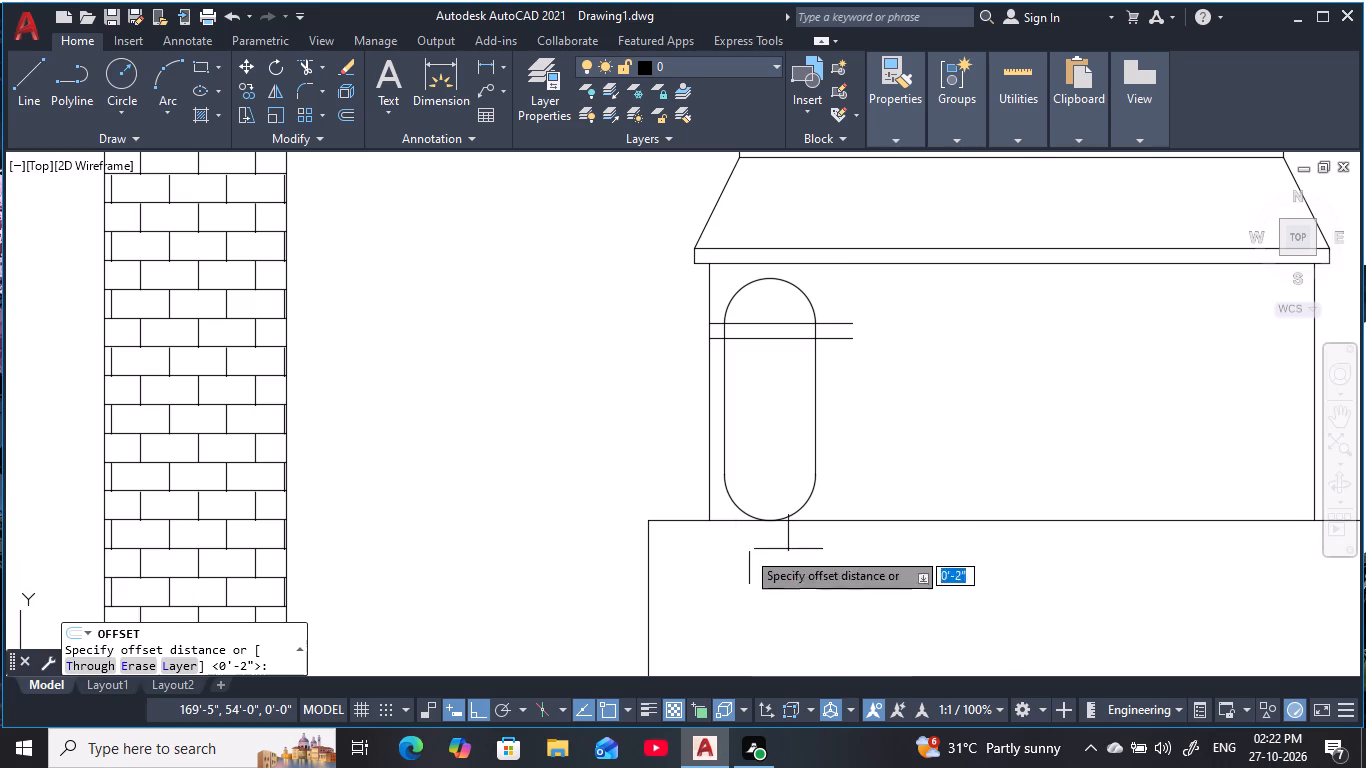
pyautogui.write('6')
pyautogui.press('space')
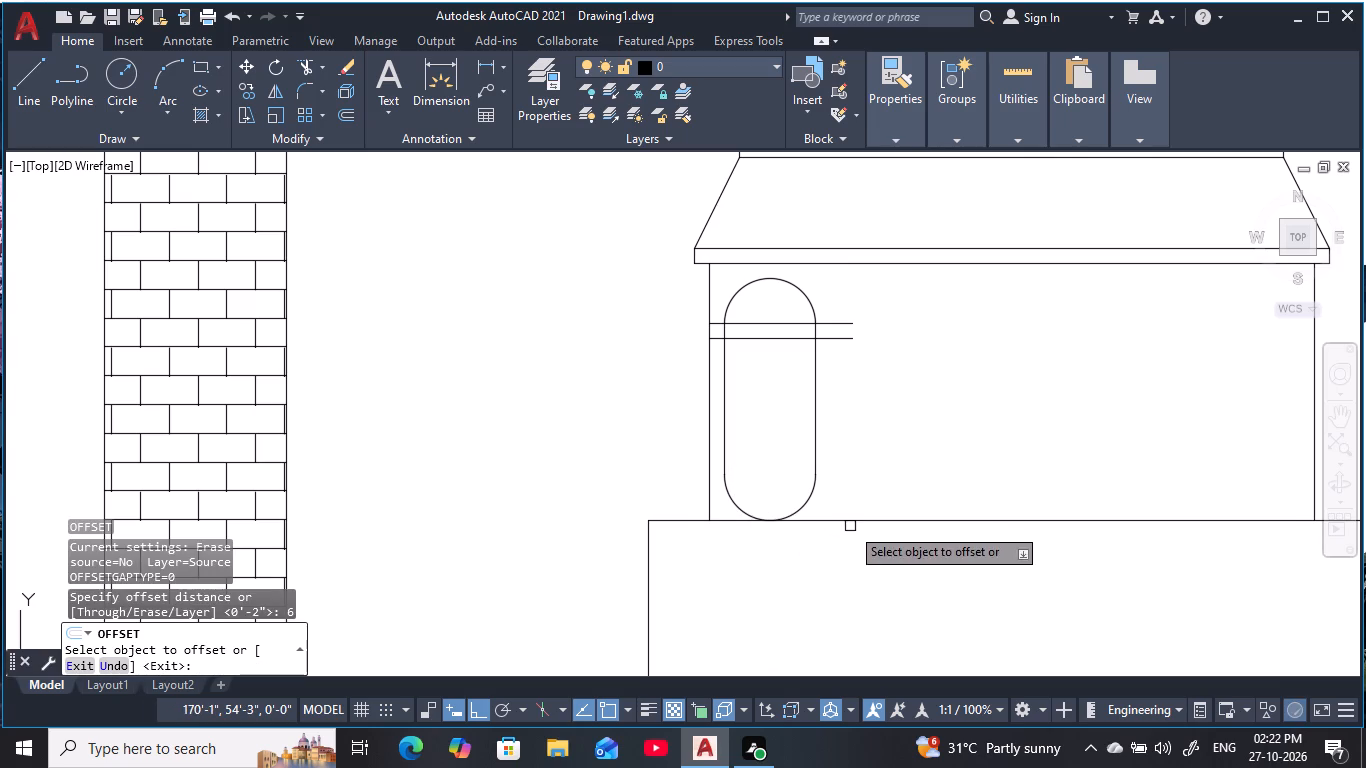
pyautogui.click(851, 522)
pyautogui.click(856, 454)
pyautogui.press('Escape')
pyautogui.press('Escape')
pyautogui.press('Escape')
pyautogui.press('Escape')
pyautogui.press('Escape')
pyautogui.press('Escape')
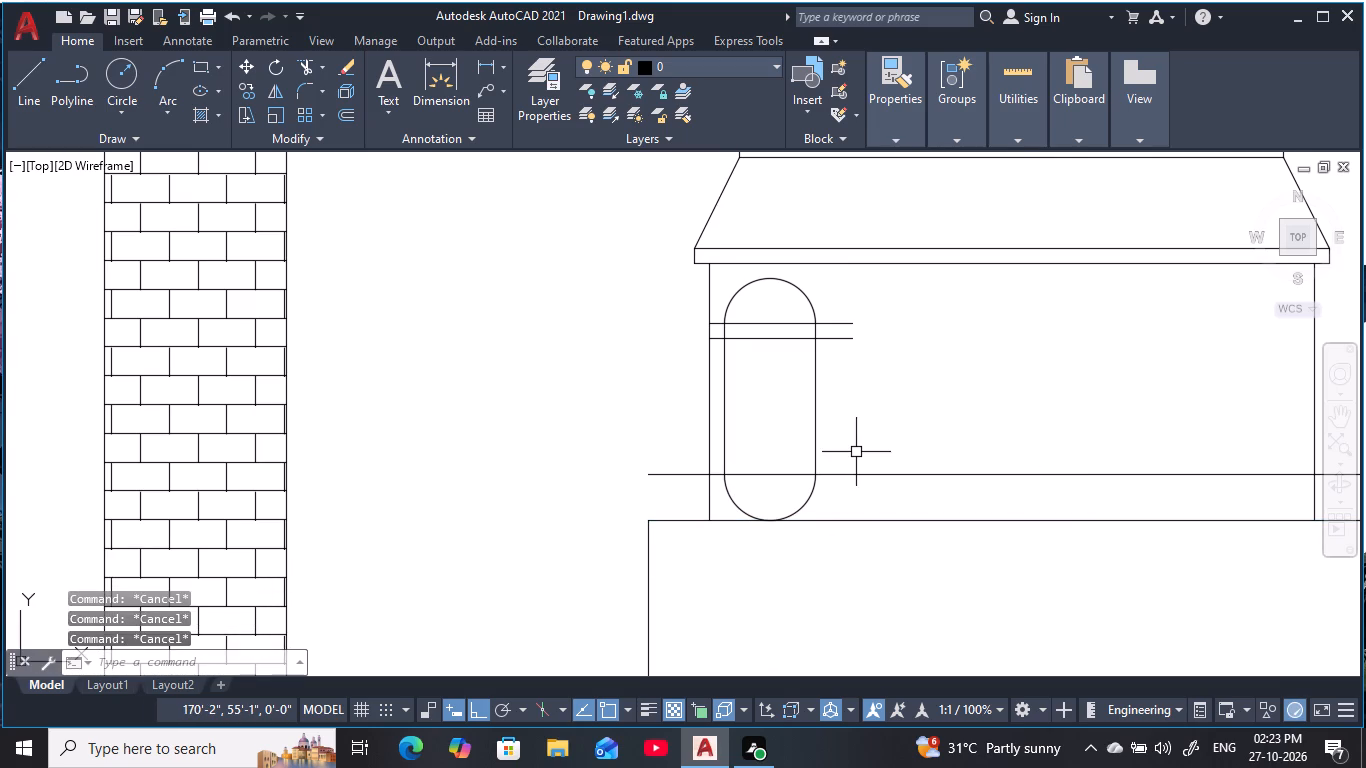
# Offset the horizontal line crossing the bottom of the slot 2" upward.
pyautogui.press('Escape')
pyautogui.moveTo(854, 454); pyautogui.dragTo(847, 465, button='middle')
pyautogui.press('Escape')
pyautogui.write('o')
pyautogui.press('space')
pyautogui.write('2')
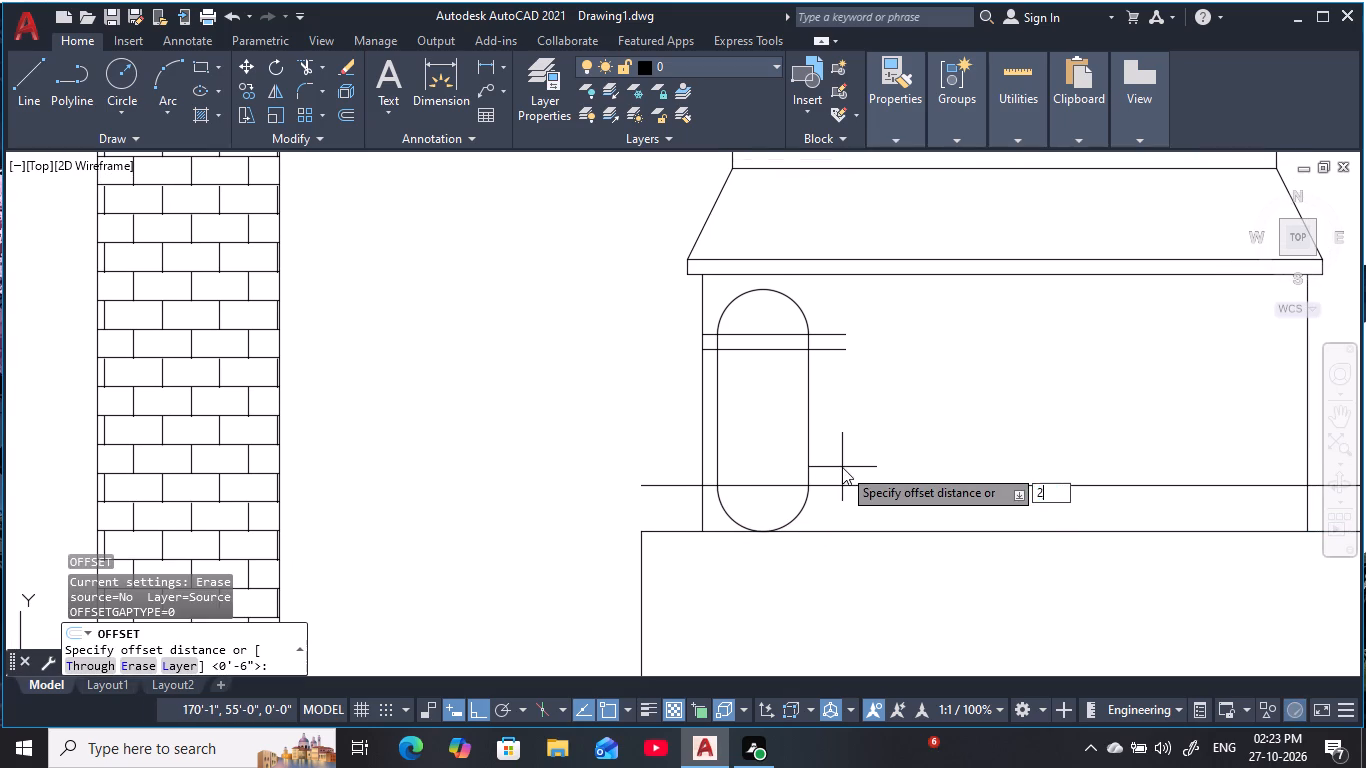
pyautogui.press('space')
pyautogui.click(822, 483)
pyautogui.click(833, 432)
pyautogui.press('Escape')
pyautogui.press('Escape')
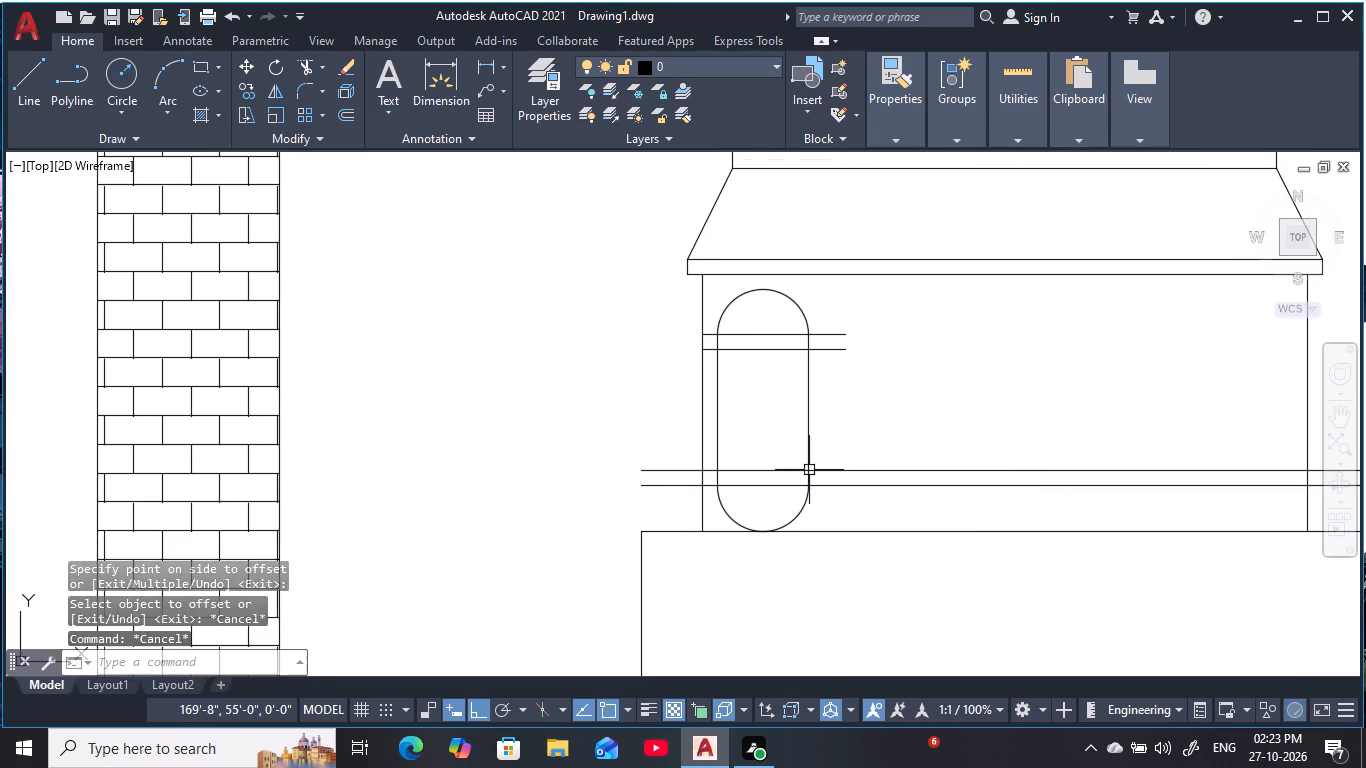
pyautogui.press('Escape')
pyautogui.press('Escape')
# Trim the slot's sides between the two bottom crossing lines, and the lower line from the opening's left edge rightward.
pyautogui.write('tr')
pyautogui.press('space')
pyautogui.scroll(2, 788, 524)
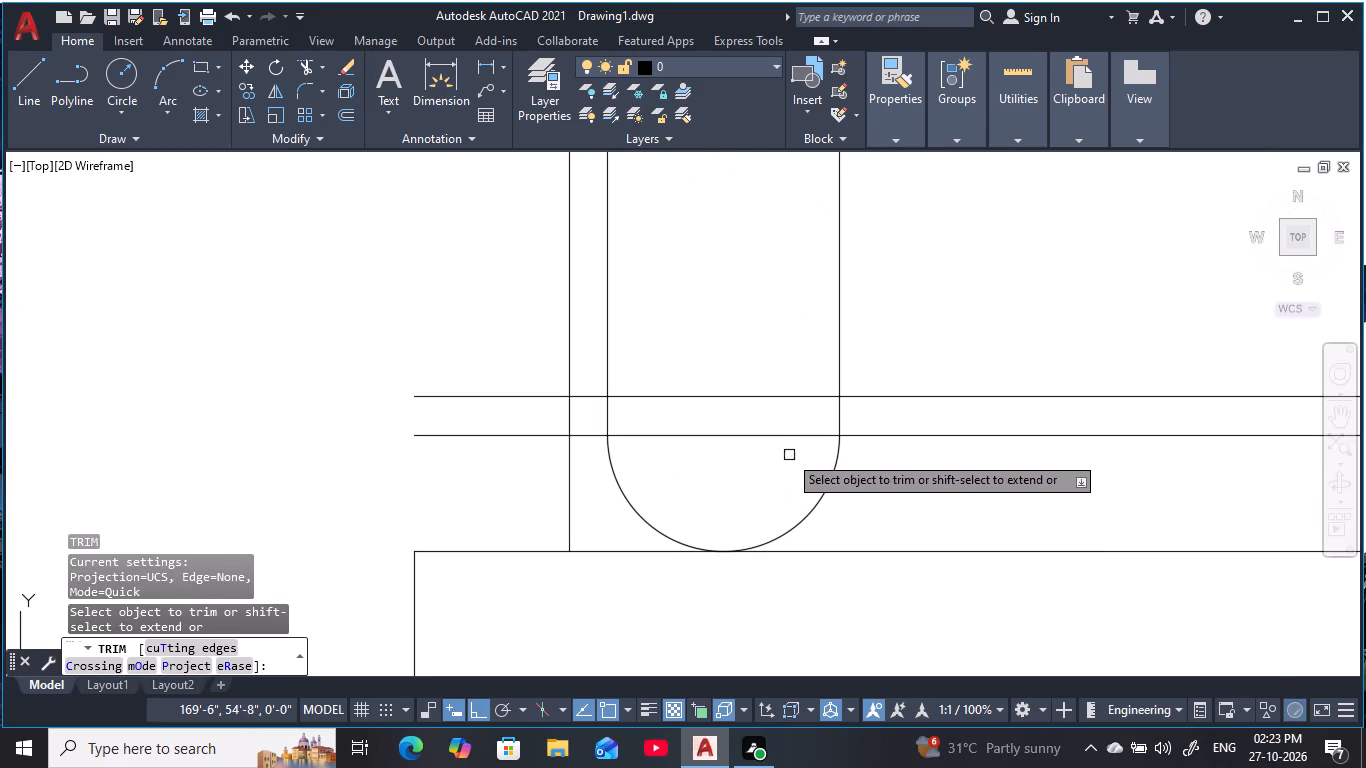
pyautogui.click(786, 447)
pyautogui.click(776, 430)
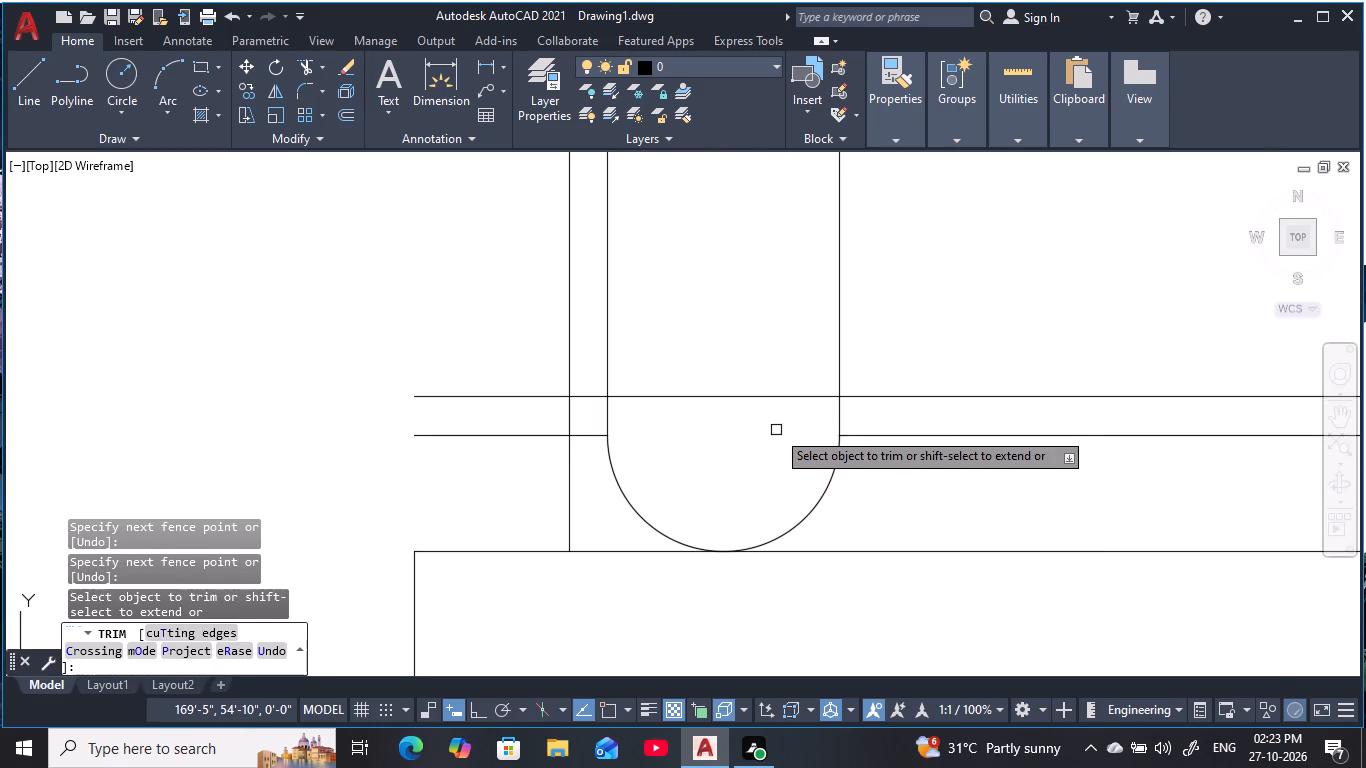
pyautogui.click(611, 414)
pyautogui.click(842, 423)
pyautogui.click(861, 438)
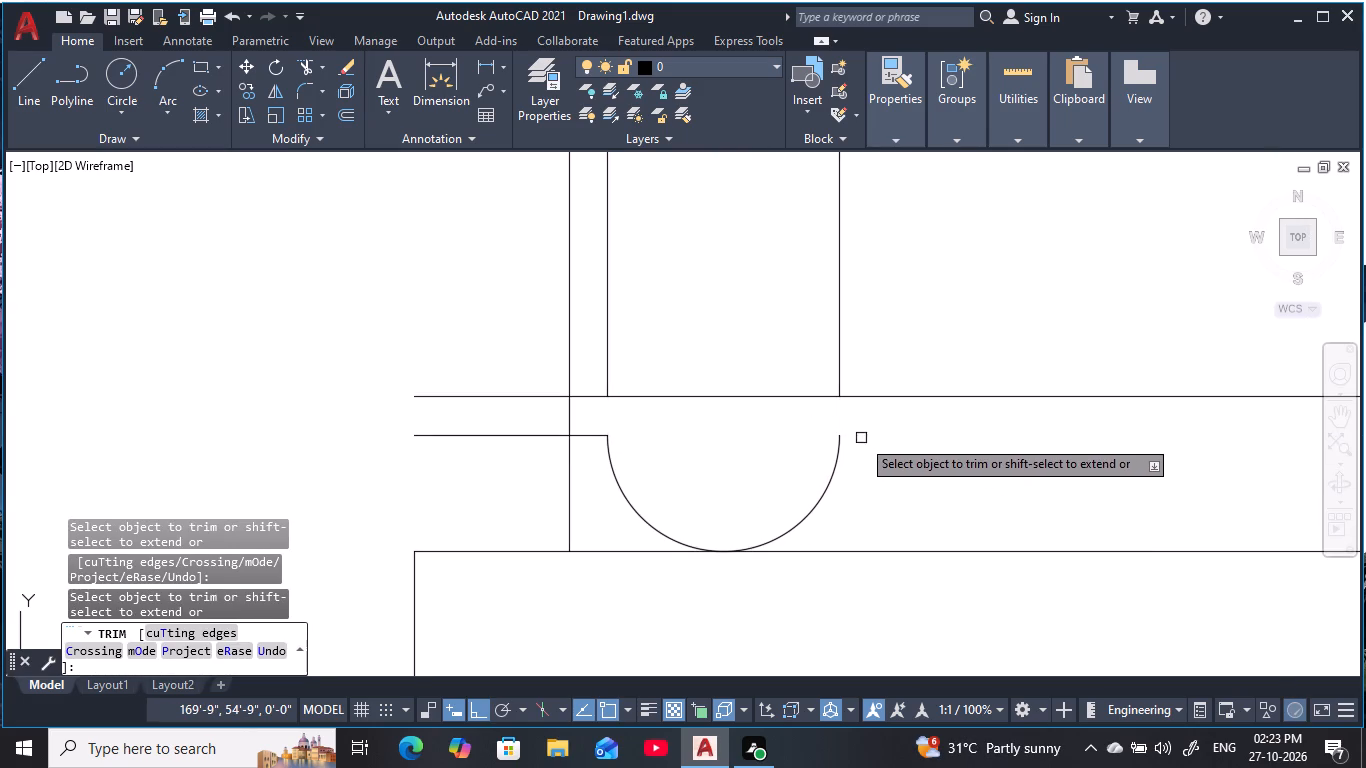
pyautogui.click(583, 437)
pyautogui.press('Escape')
pyautogui.press('Escape')
pyautogui.press('Escape')
pyautogui.press('Escape')
# Move the bottom arc straight up so its ends meet the trimmed lower ends of the slot's sides.
pyautogui.click(623, 482)
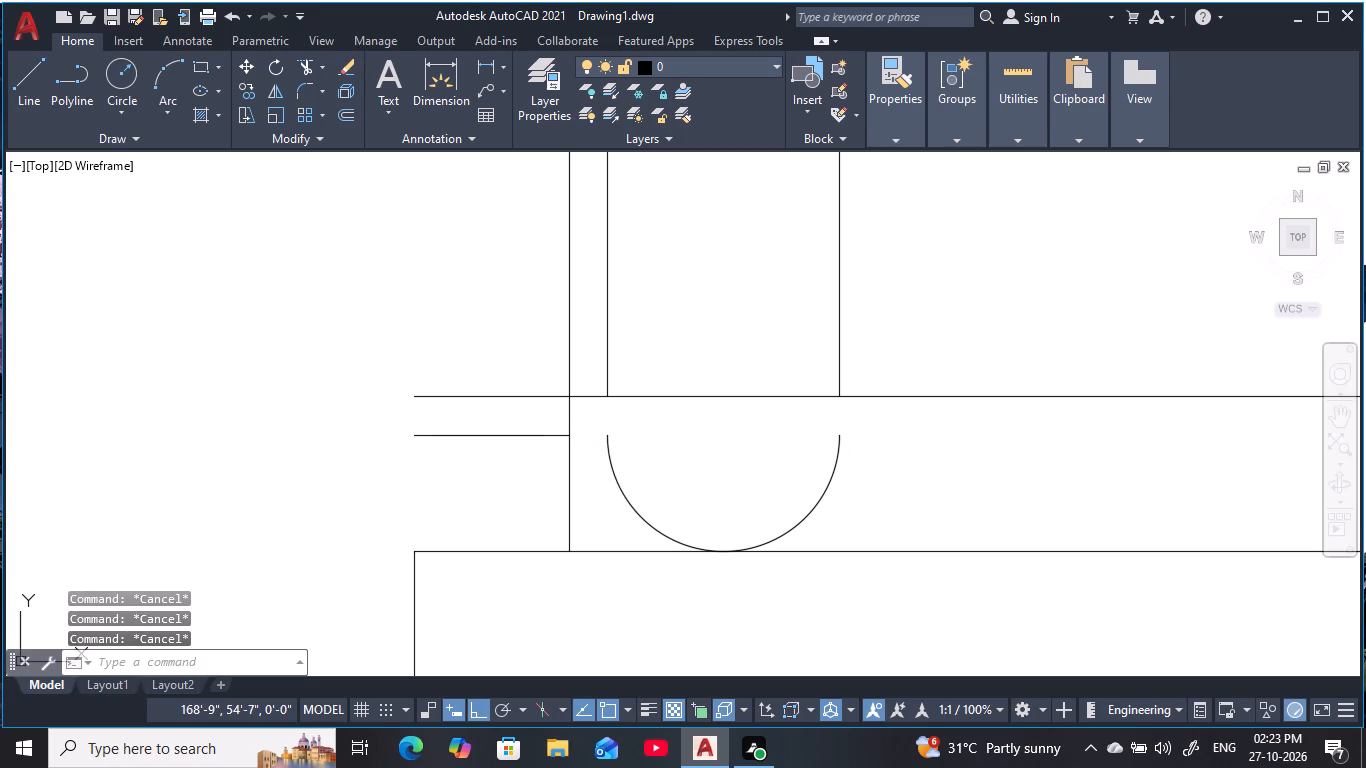
pyautogui.write('m')
pyautogui.press('space')
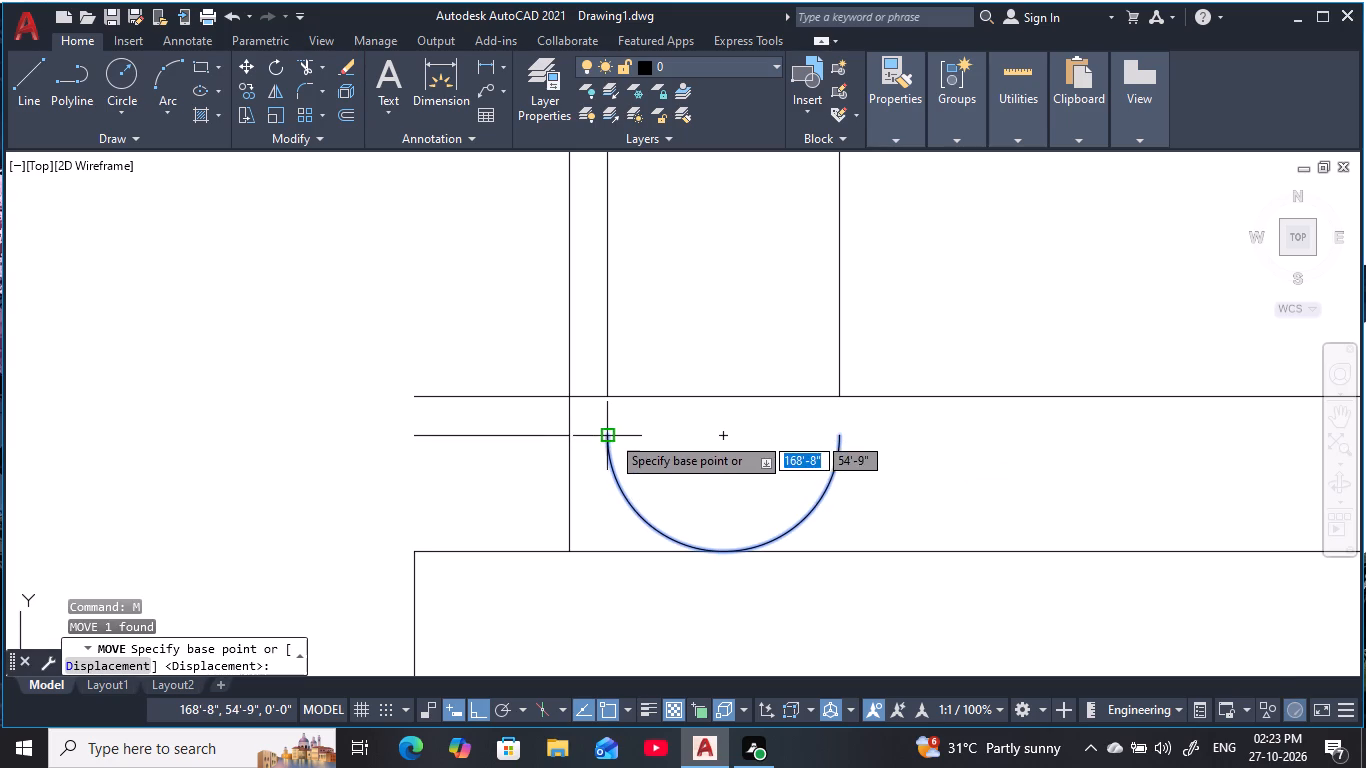
pyautogui.click(611, 435)
pyautogui.click(607, 401)
pyautogui.press('Escape')
pyautogui.press('Escape')
# Erase the leftover construction lines: the long bottom line, the short stub outside the opening, and the two upper crossing lines.
pyautogui.scroll(-1, 647, 401)
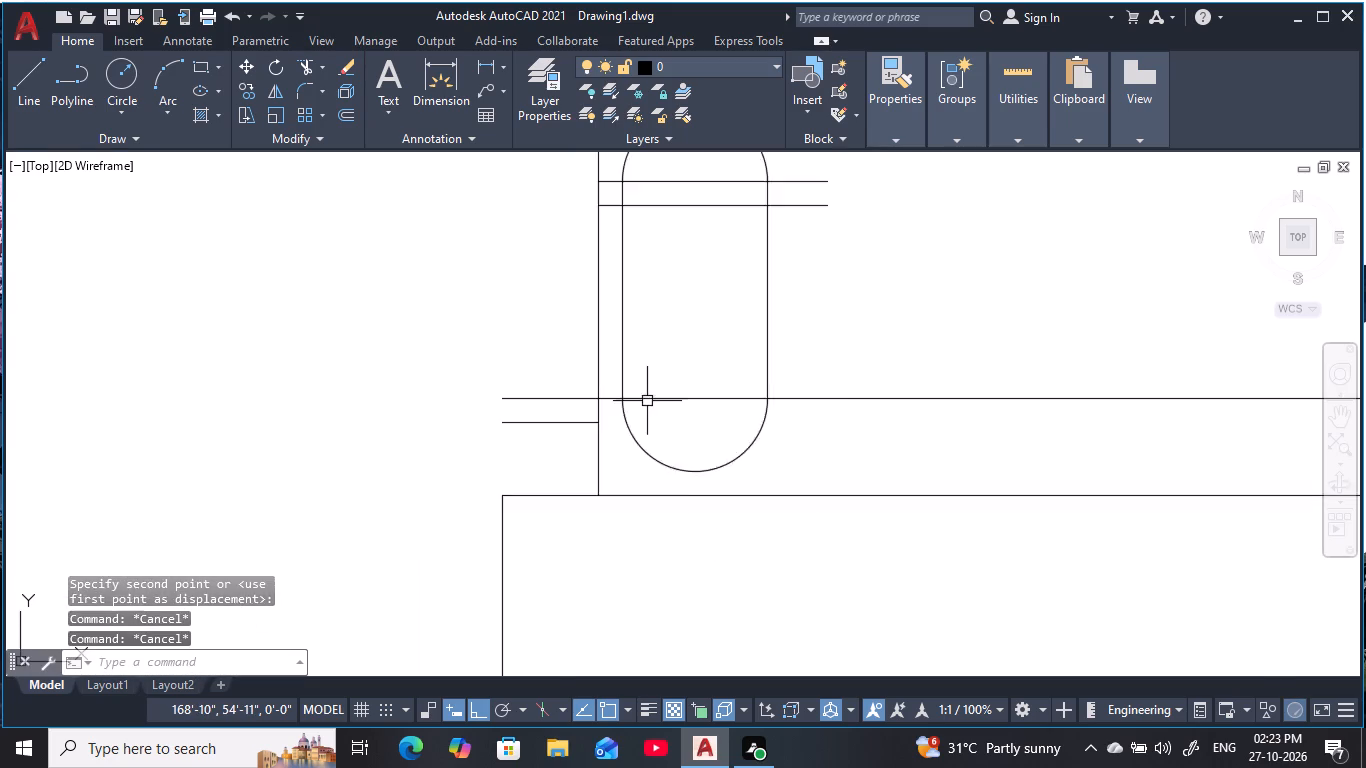
pyautogui.scroll(-1, 647, 401)
pyautogui.moveTo(652, 401); pyautogui.dragTo(657, 431, button='middle')
pyautogui.press('Escape')
pyautogui.press('Escape')
pyautogui.click(672, 431)
pyautogui.write('e')
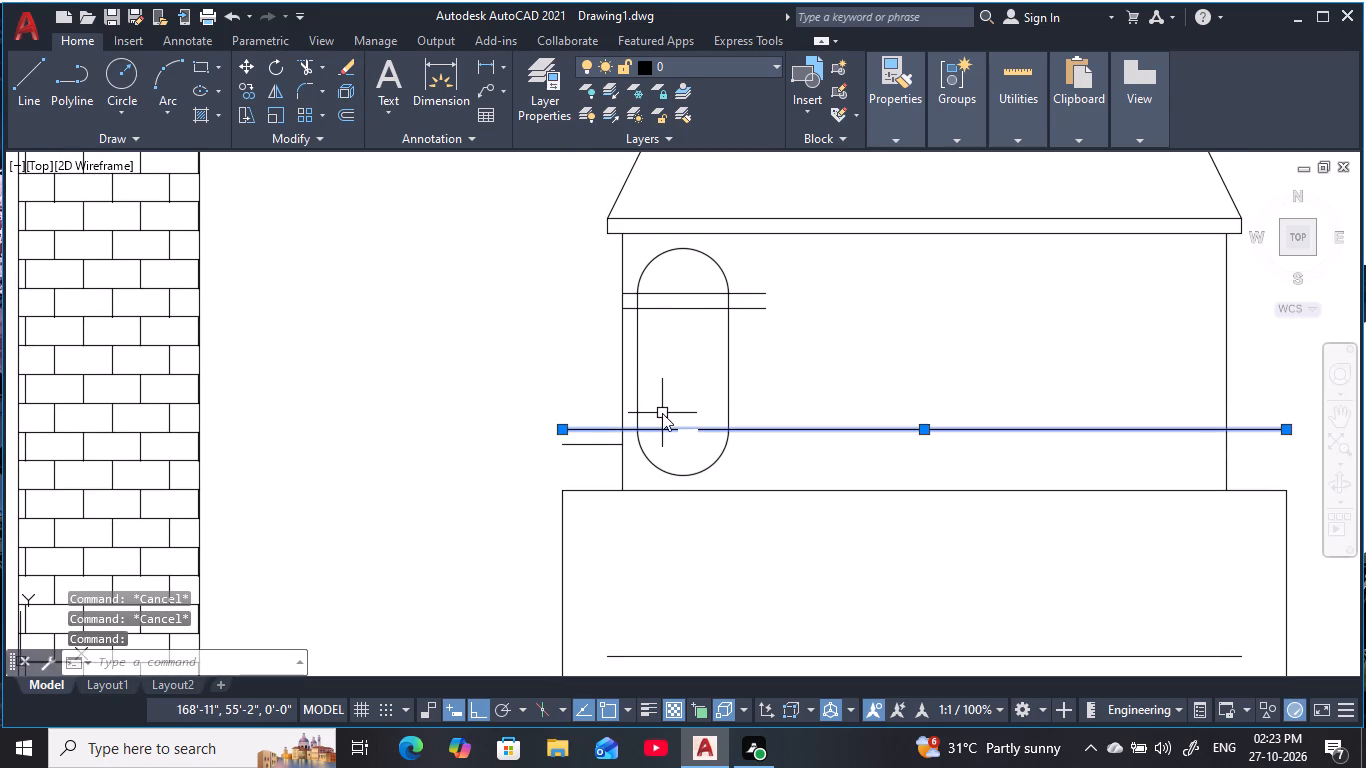
pyautogui.press('space')
pyautogui.press('Escape')
pyautogui.press('Escape')
pyautogui.click(586, 446)
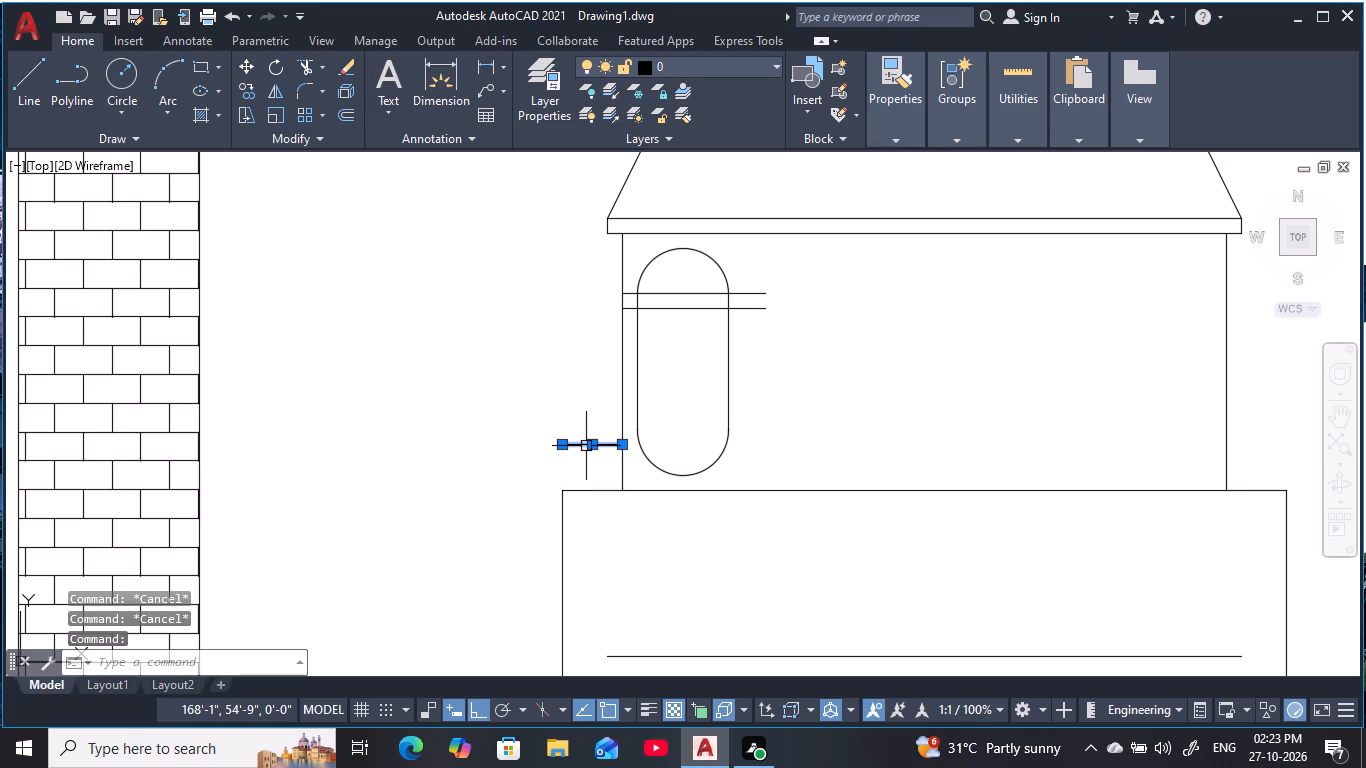
pyautogui.write('e')
pyautogui.press('space')
pyautogui.press('Escape')
pyautogui.press('Escape')
pyautogui.click(785, 318)
pyautogui.click(744, 282)
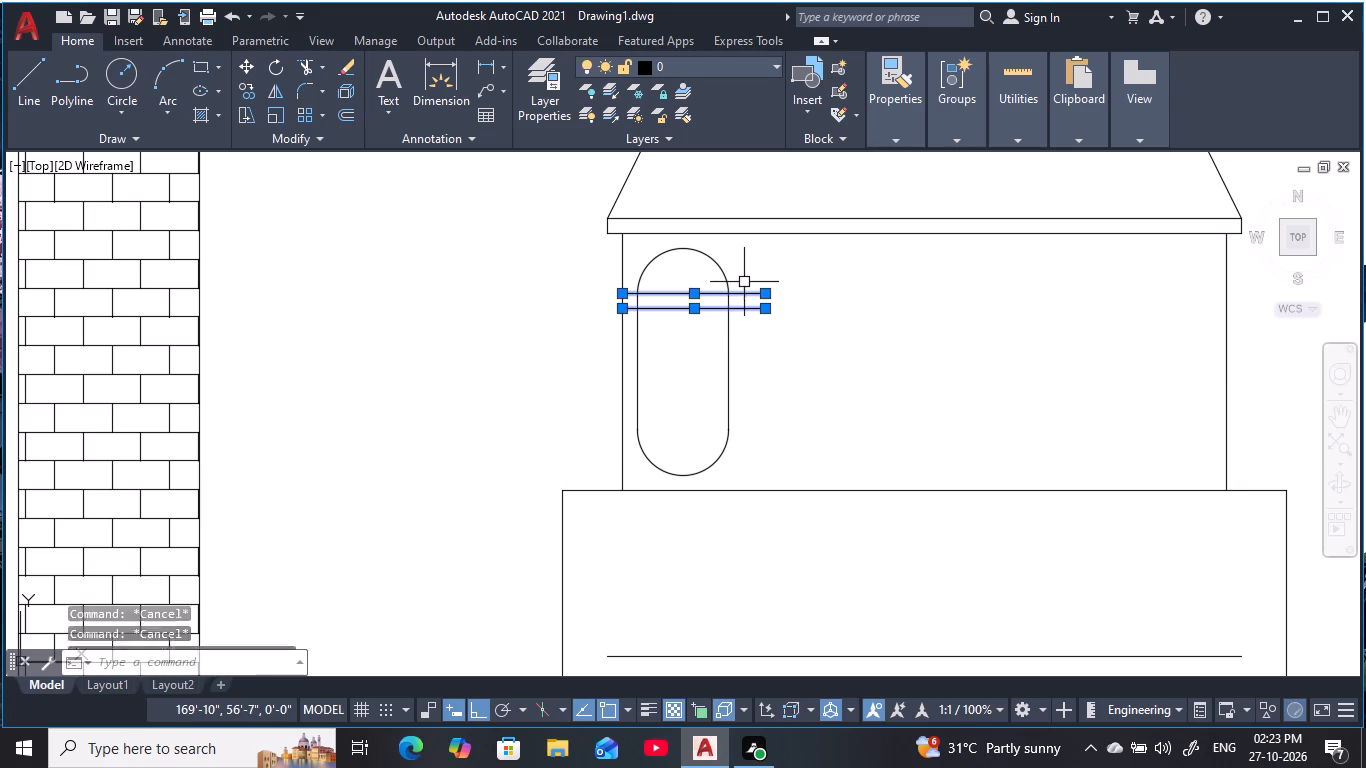
pyautogui.write('e')
pyautogui.press('space')
pyautogui.press('Escape')
pyautogui.press('Escape')
# Copy the finished slot as a fitted array of 5 items across the opening, with the last about 5'-3" to the right.
pyautogui.scroll(-1, 777, 364)
pyautogui.moveTo(785, 366); pyautogui.dragTo(765, 390, button='middle')
pyautogui.press('Escape')
pyautogui.press('Escape')
pyautogui.press('Escape')
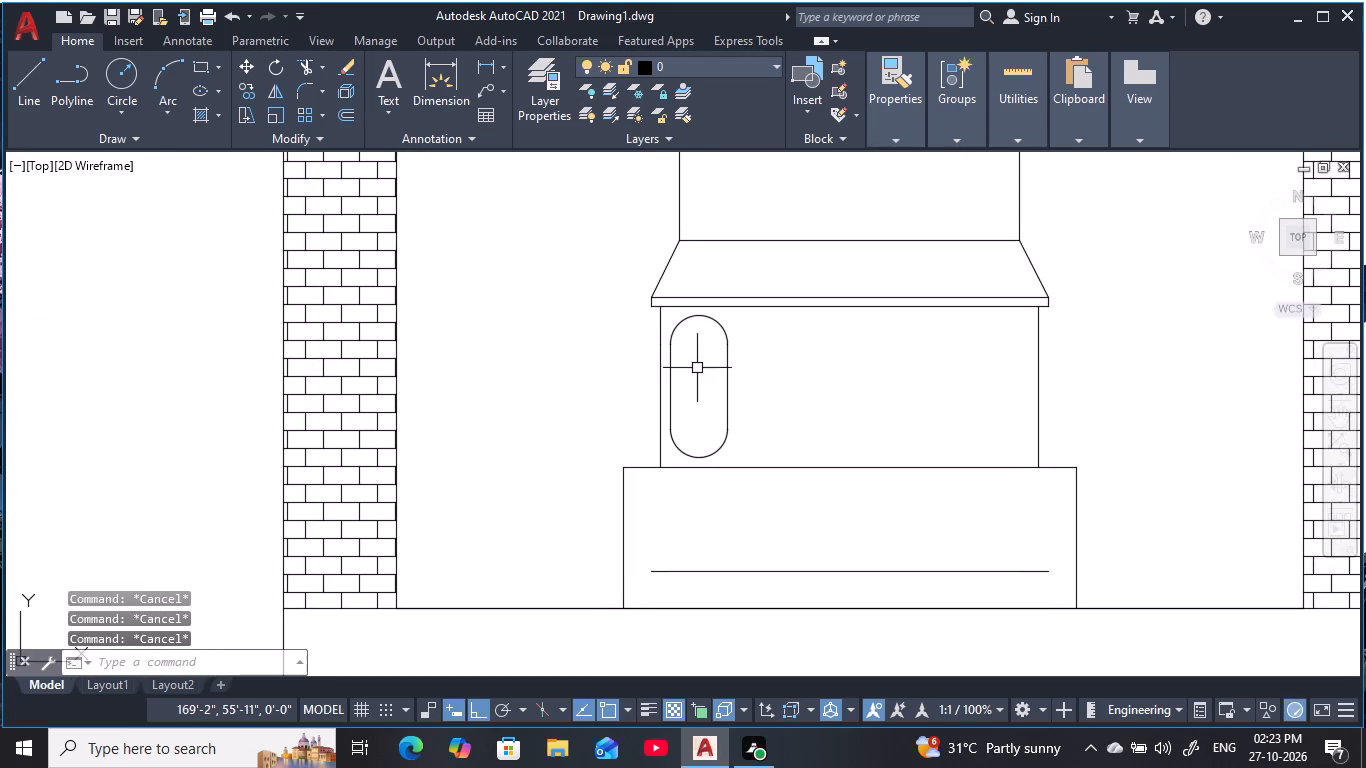
pyautogui.scroll(1, 696, 336)
pyautogui.middleClick(696, 333)
pyautogui.click(647, 296)
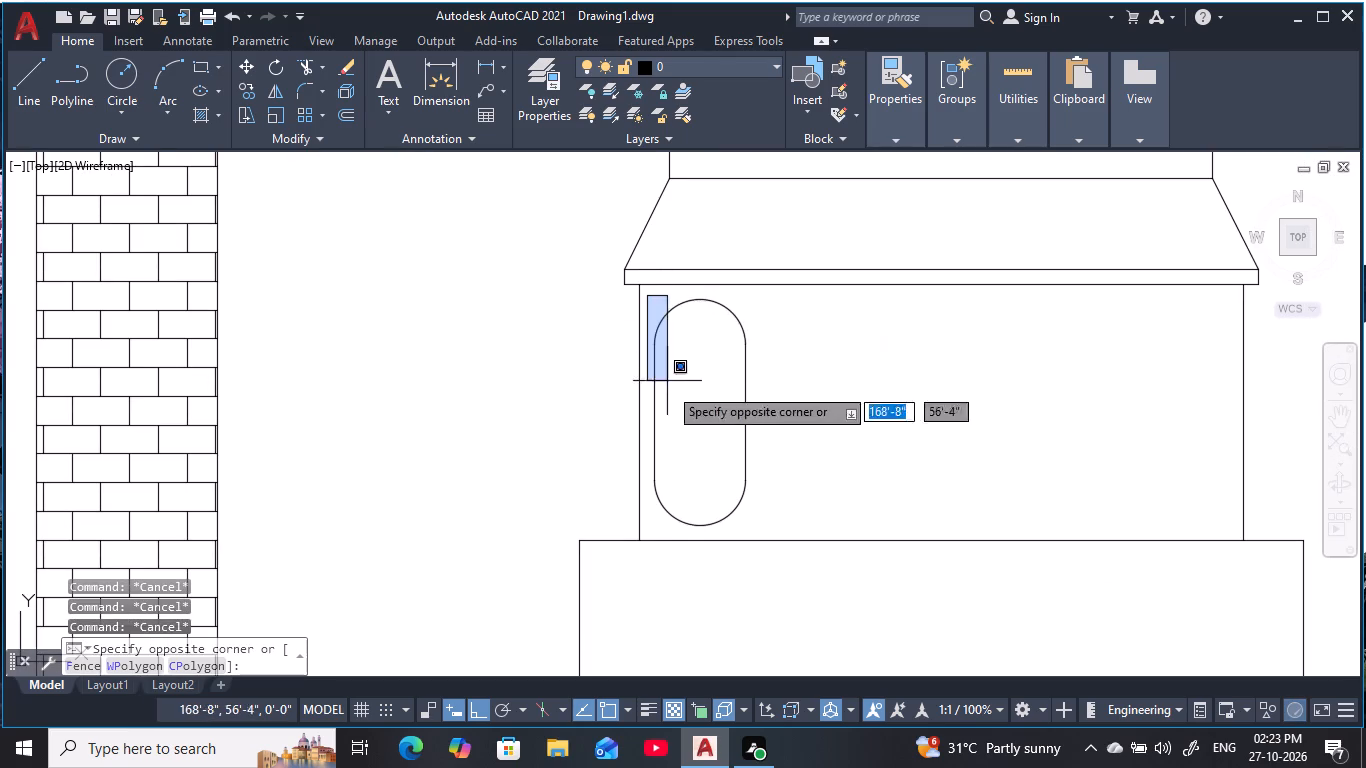
pyautogui.click(797, 538)
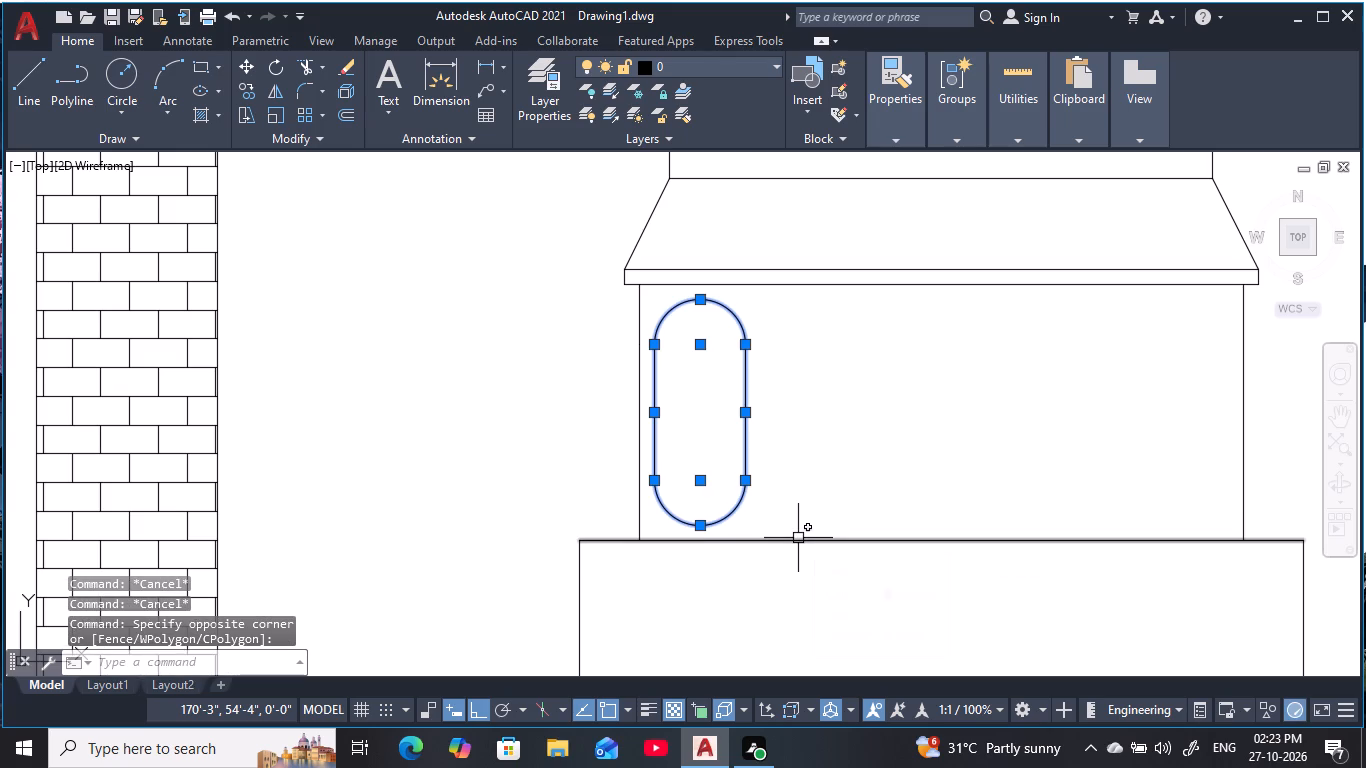
pyautogui.write('co')
pyautogui.press('space')
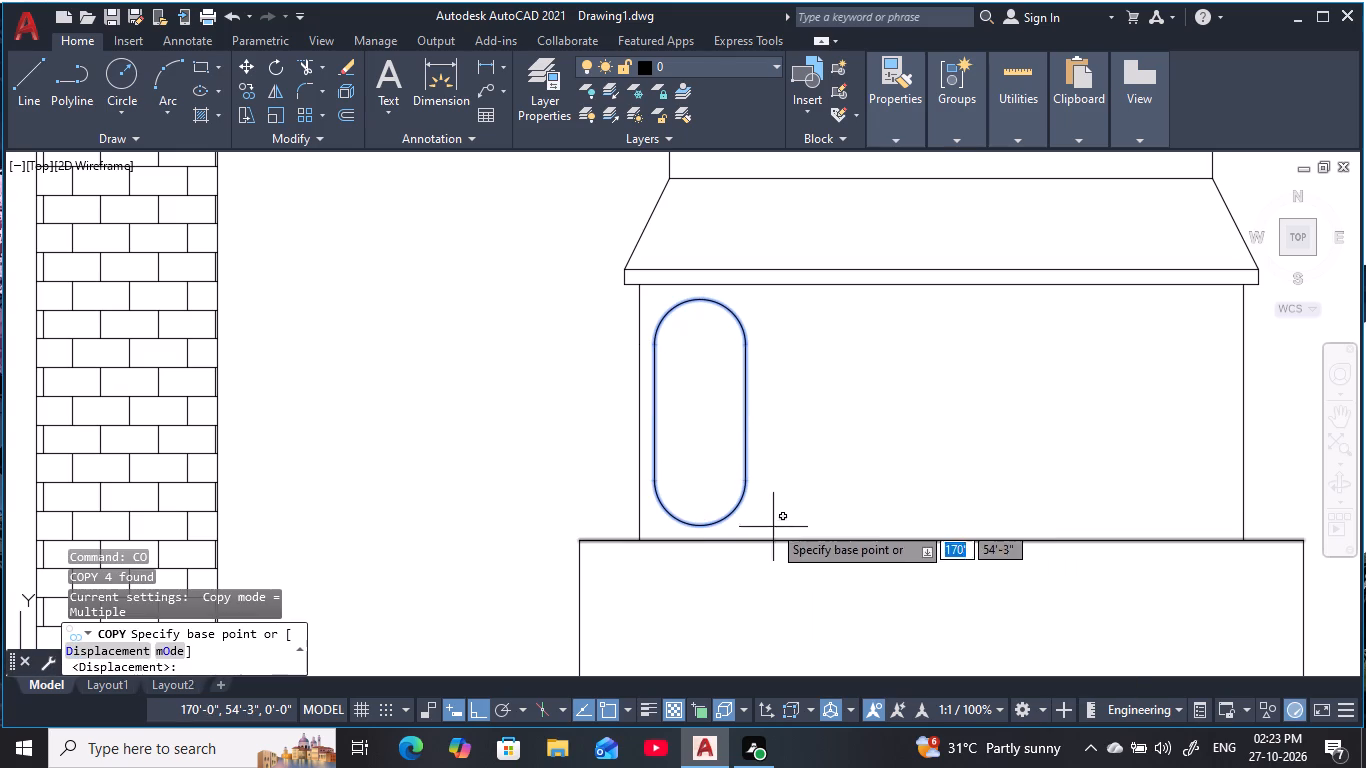
pyautogui.click(694, 298)
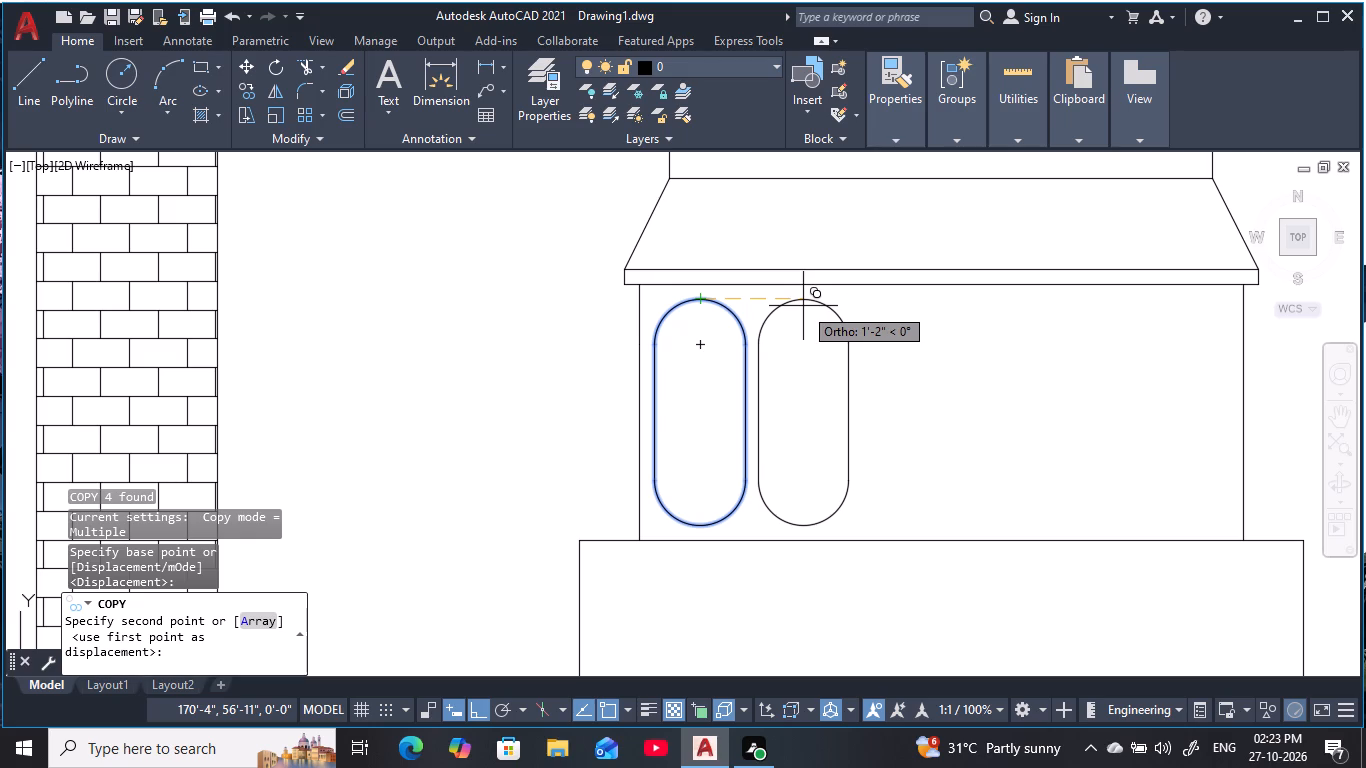
pyautogui.write('a')
pyautogui.press('space')
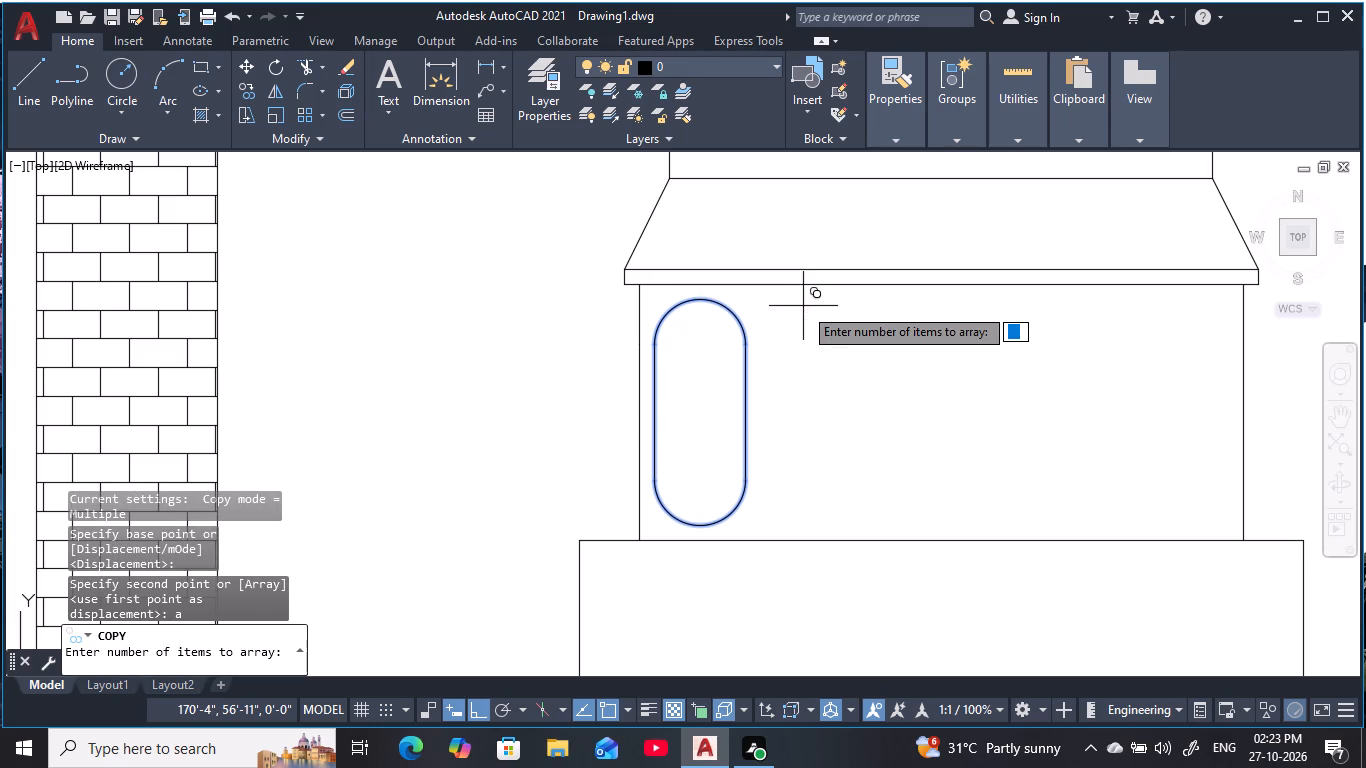
pyautogui.write('5')
pyautogui.press('space')
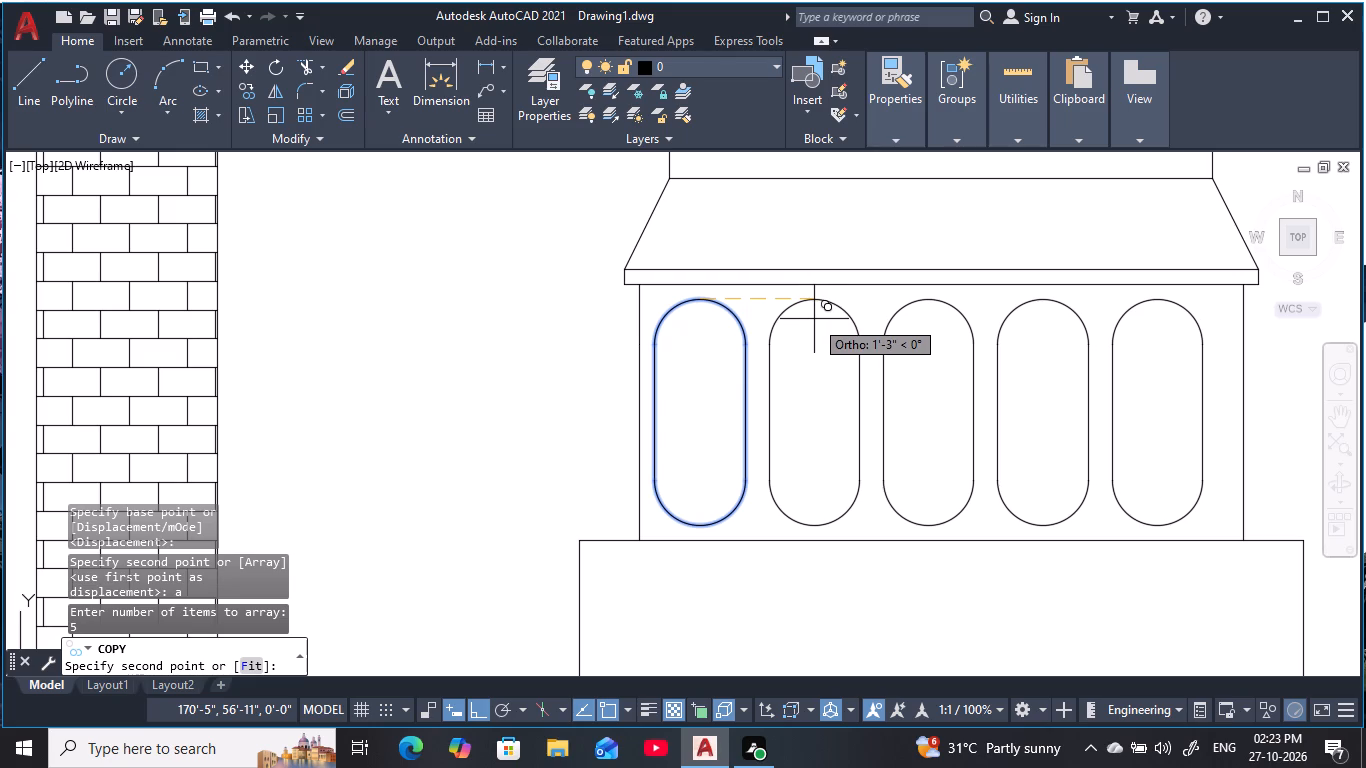
pyautogui.write('f')
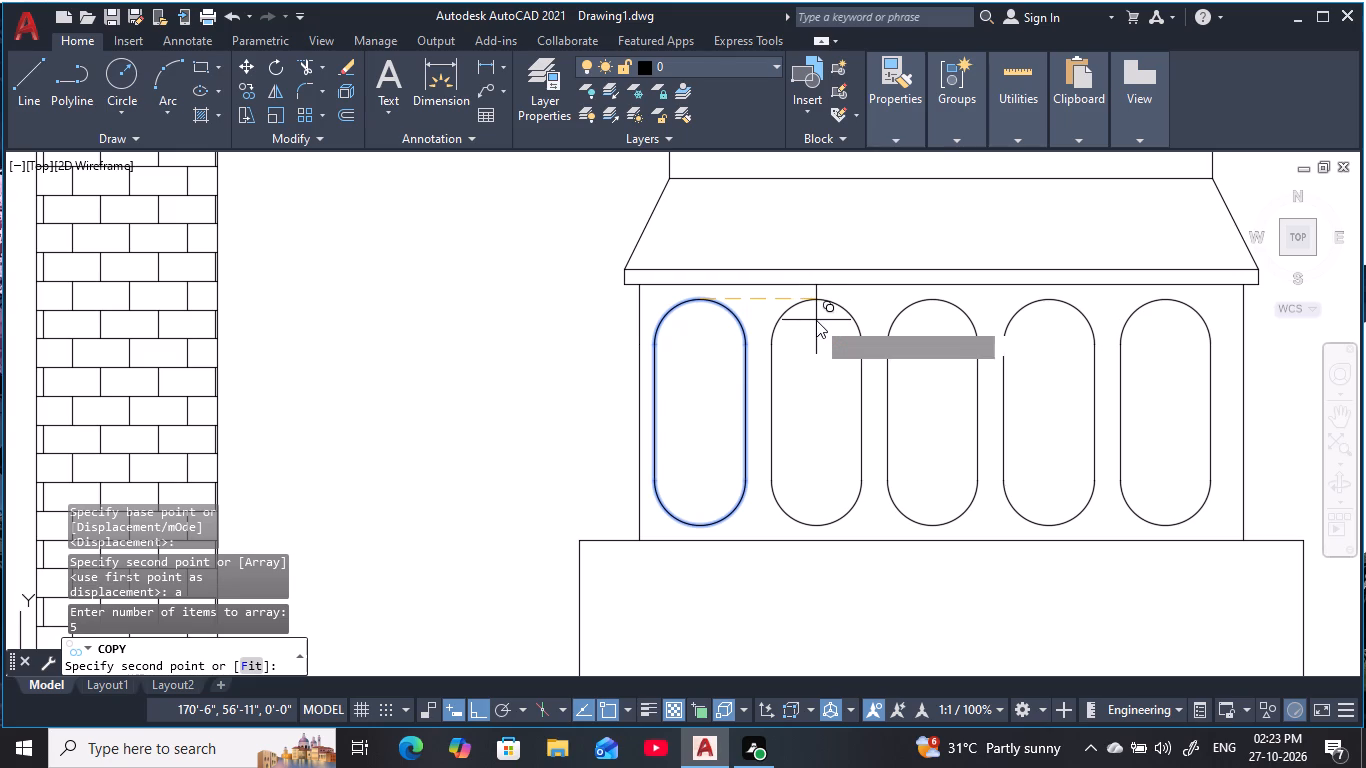
pyautogui.press('space')
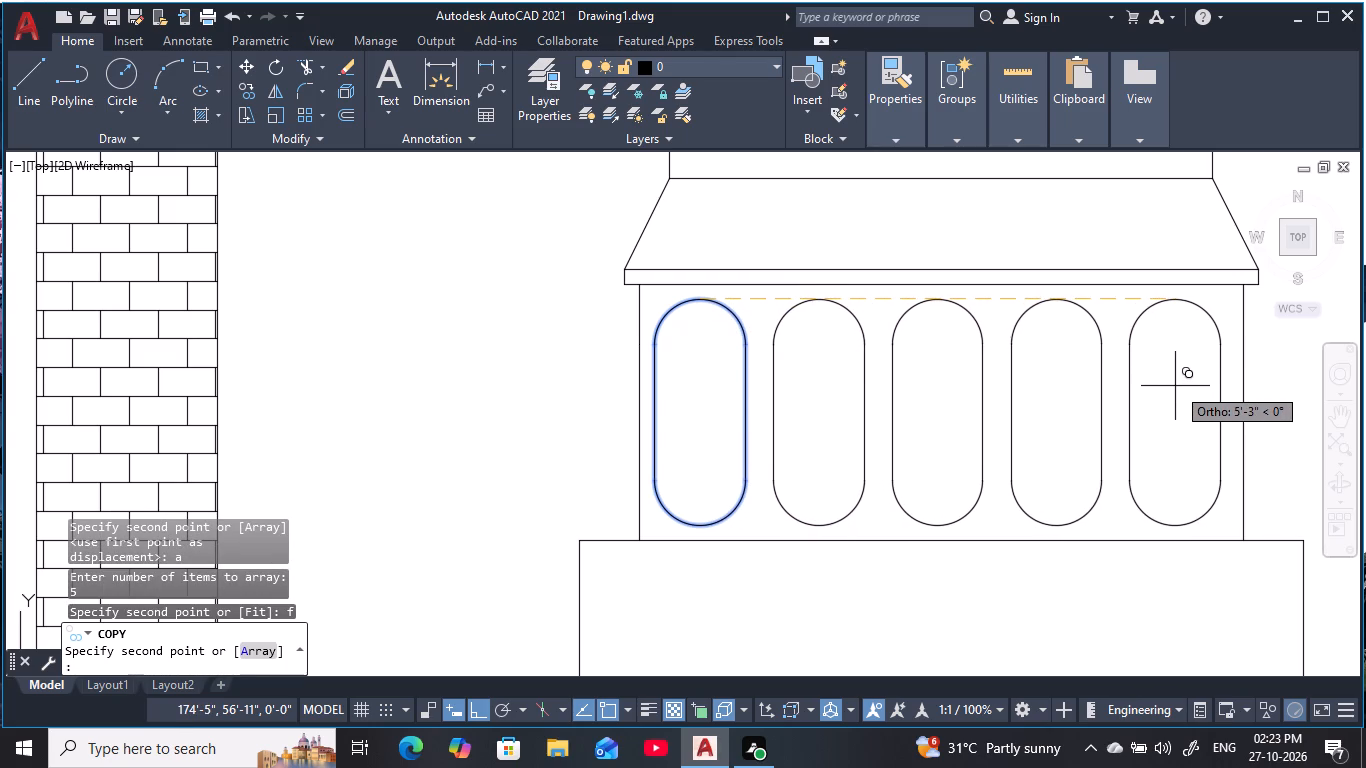
pyautogui.click(1180, 389)
pyautogui.press('Escape')
pyautogui.scroll(-1, 1019, 427)
pyautogui.press('Escape')
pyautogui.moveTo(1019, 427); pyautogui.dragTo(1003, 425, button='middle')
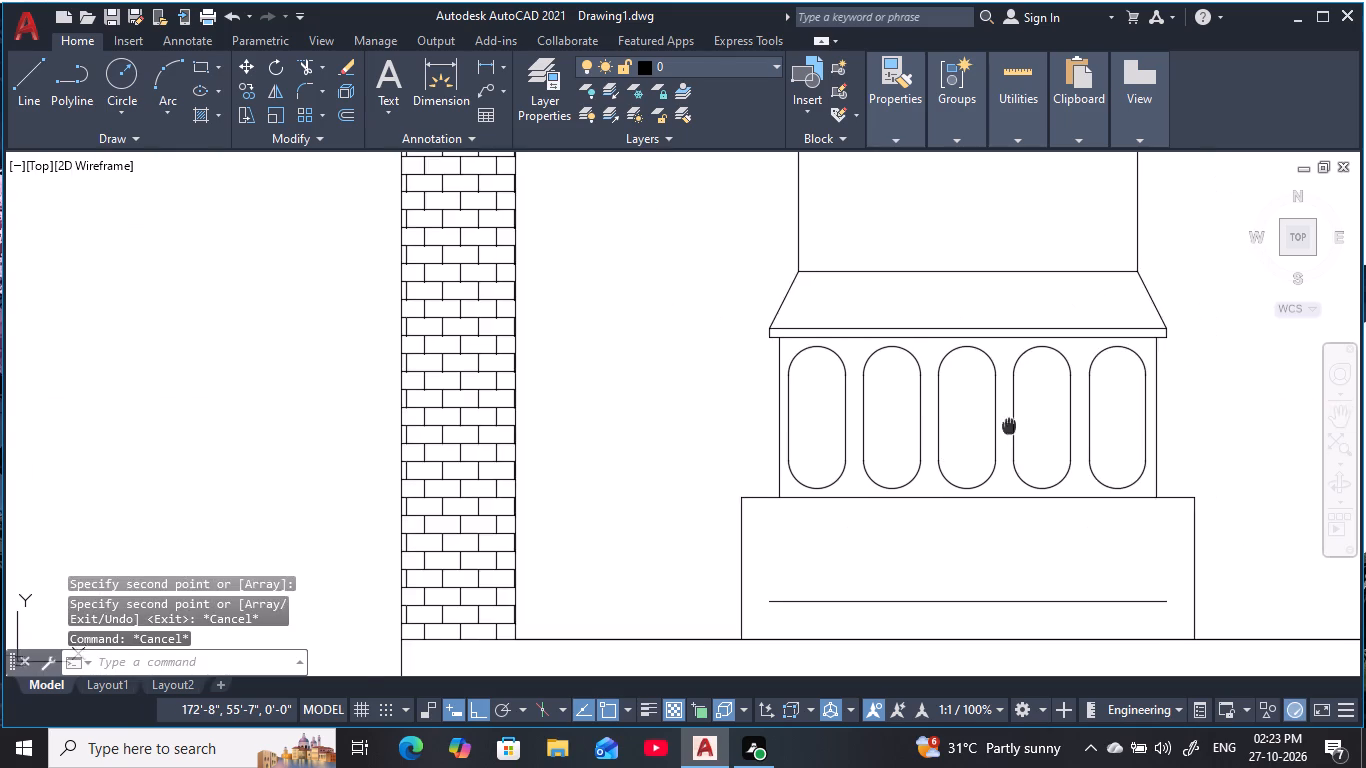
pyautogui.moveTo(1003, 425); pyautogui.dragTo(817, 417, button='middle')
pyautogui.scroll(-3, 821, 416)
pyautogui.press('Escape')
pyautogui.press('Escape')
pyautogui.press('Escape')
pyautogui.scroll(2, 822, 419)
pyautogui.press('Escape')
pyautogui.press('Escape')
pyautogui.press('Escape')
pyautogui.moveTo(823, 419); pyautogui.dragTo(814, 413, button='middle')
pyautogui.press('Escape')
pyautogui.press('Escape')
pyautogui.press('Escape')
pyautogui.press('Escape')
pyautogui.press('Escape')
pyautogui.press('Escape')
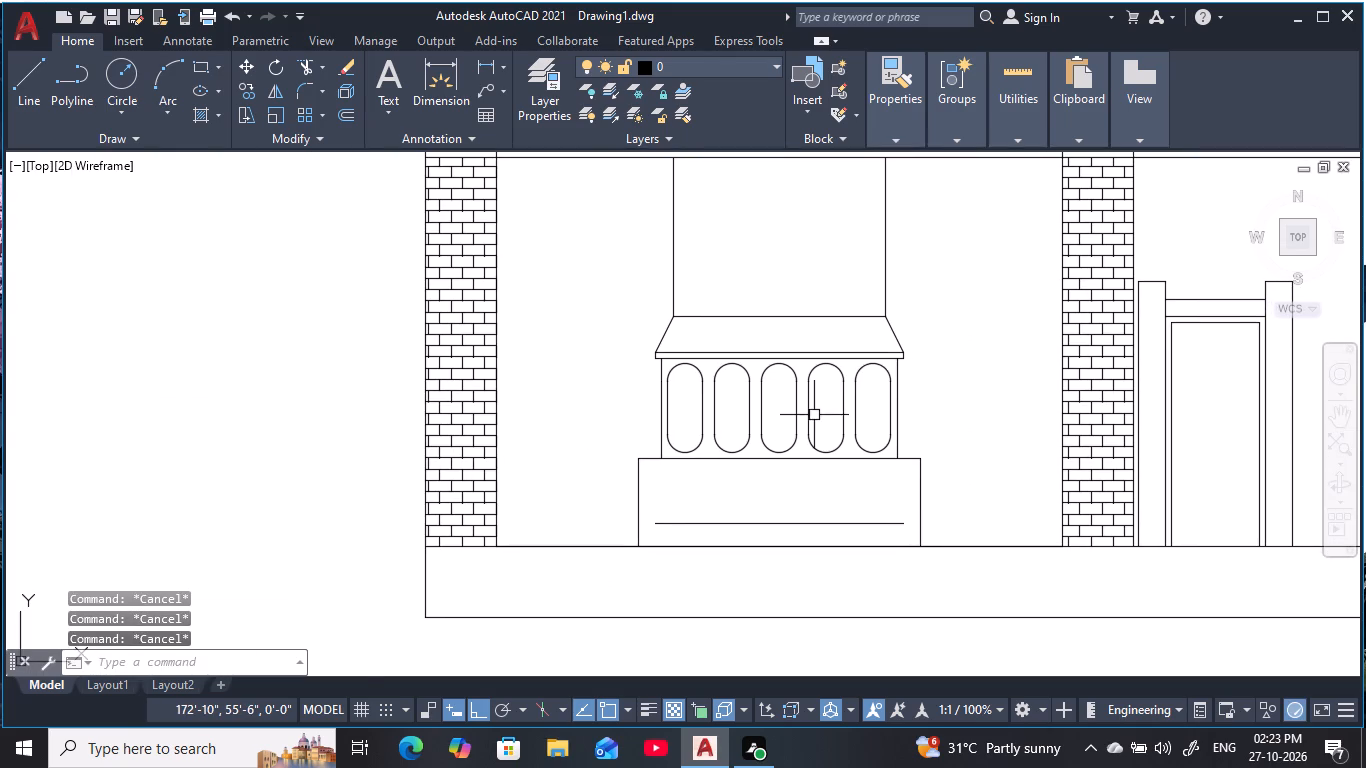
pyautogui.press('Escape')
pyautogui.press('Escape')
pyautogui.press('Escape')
# Join the two arcs and two sides of the leftmost slot into a single outline.
pyautogui.scroll(1, 740, 420)
pyautogui.middleClick(737, 420)
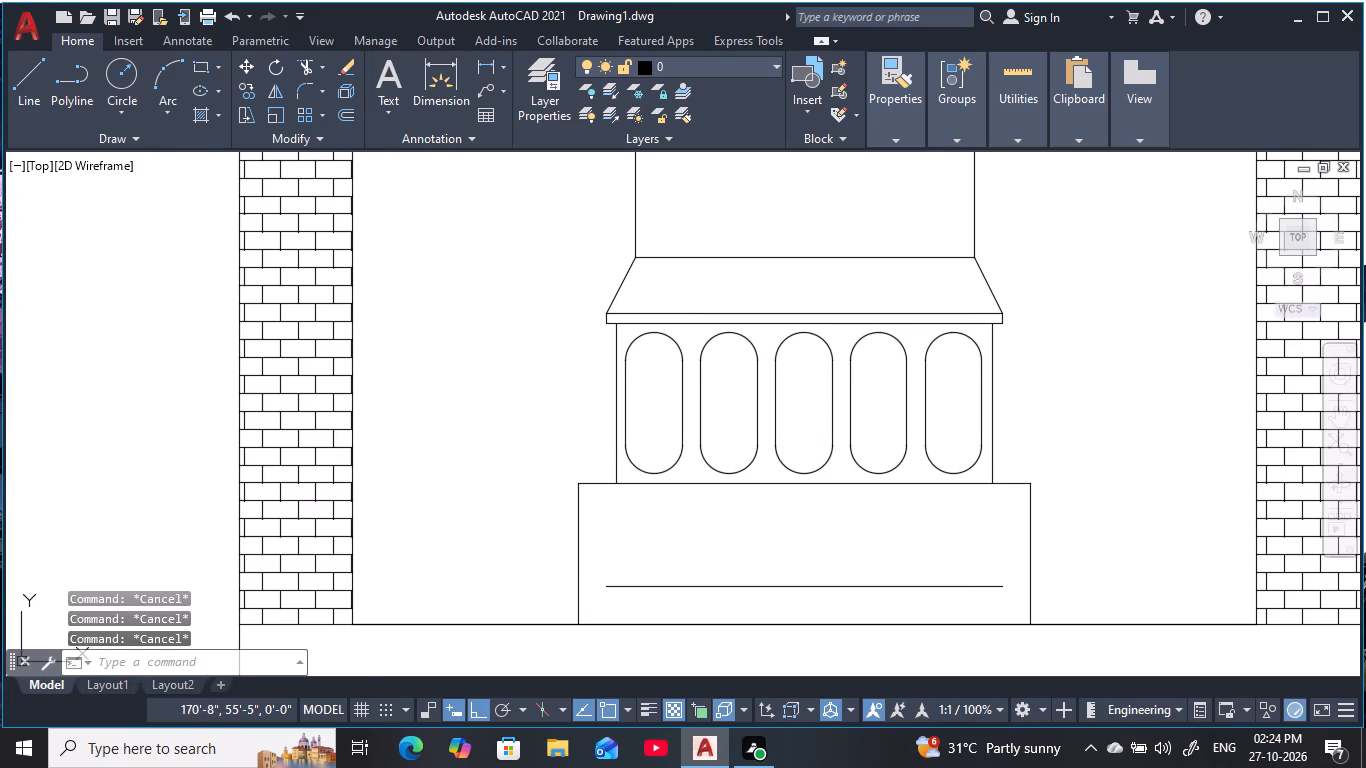
pyautogui.press('Escape')
pyautogui.press('Escape')
pyautogui.press('Escape')
pyautogui.click(639, 337)
pyautogui.click(626, 387)
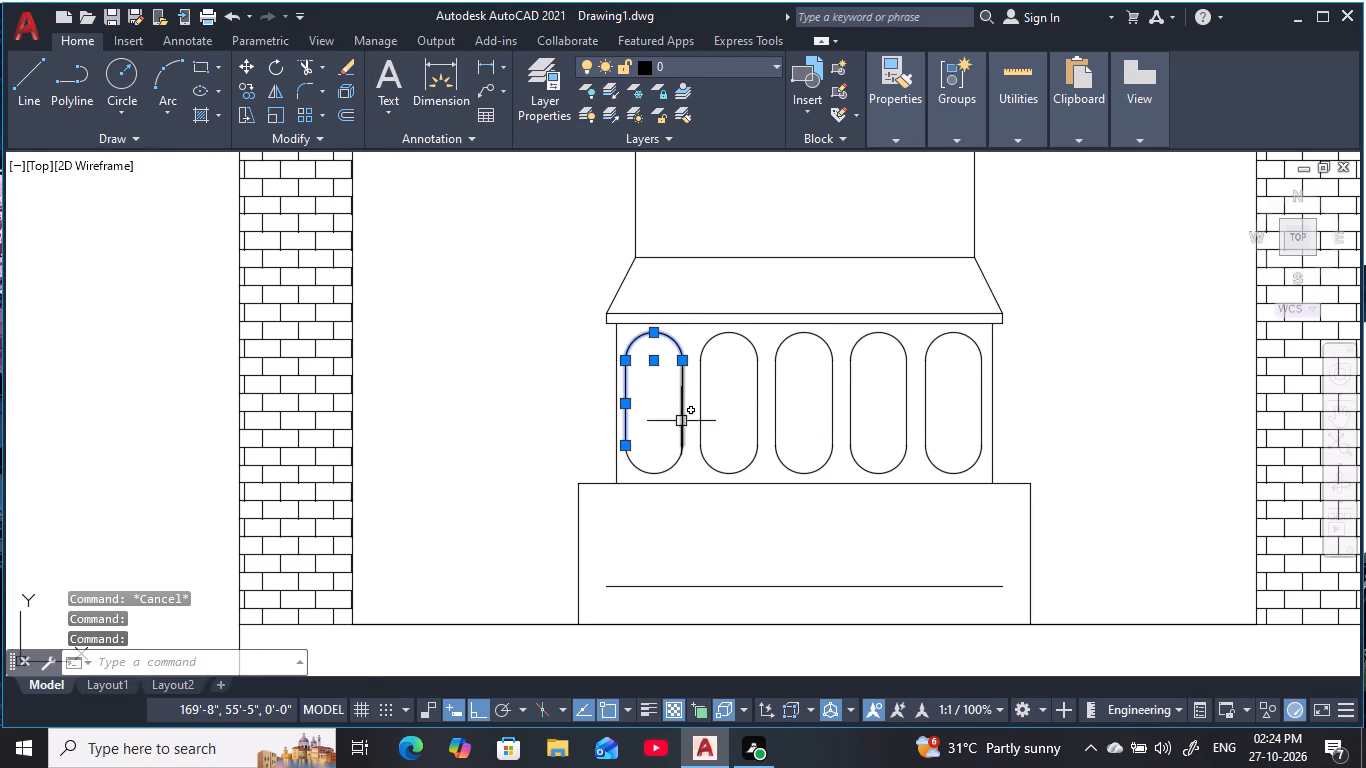
pyautogui.click(682, 421)
pyautogui.click(667, 473)
pyautogui.press('j')
pyautogui.press('space')
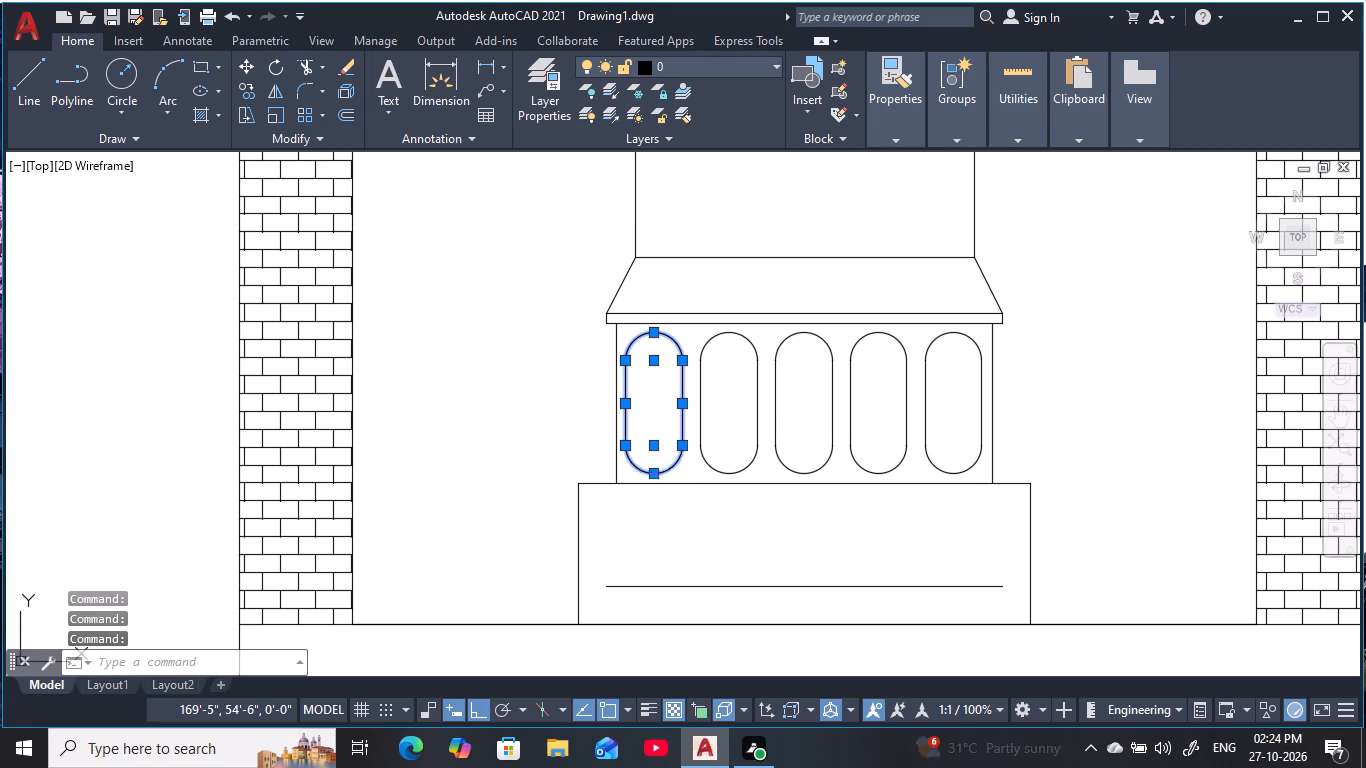
pyautogui.press('Escape')
pyautogui.press('Escape')
pyautogui.press('Escape')
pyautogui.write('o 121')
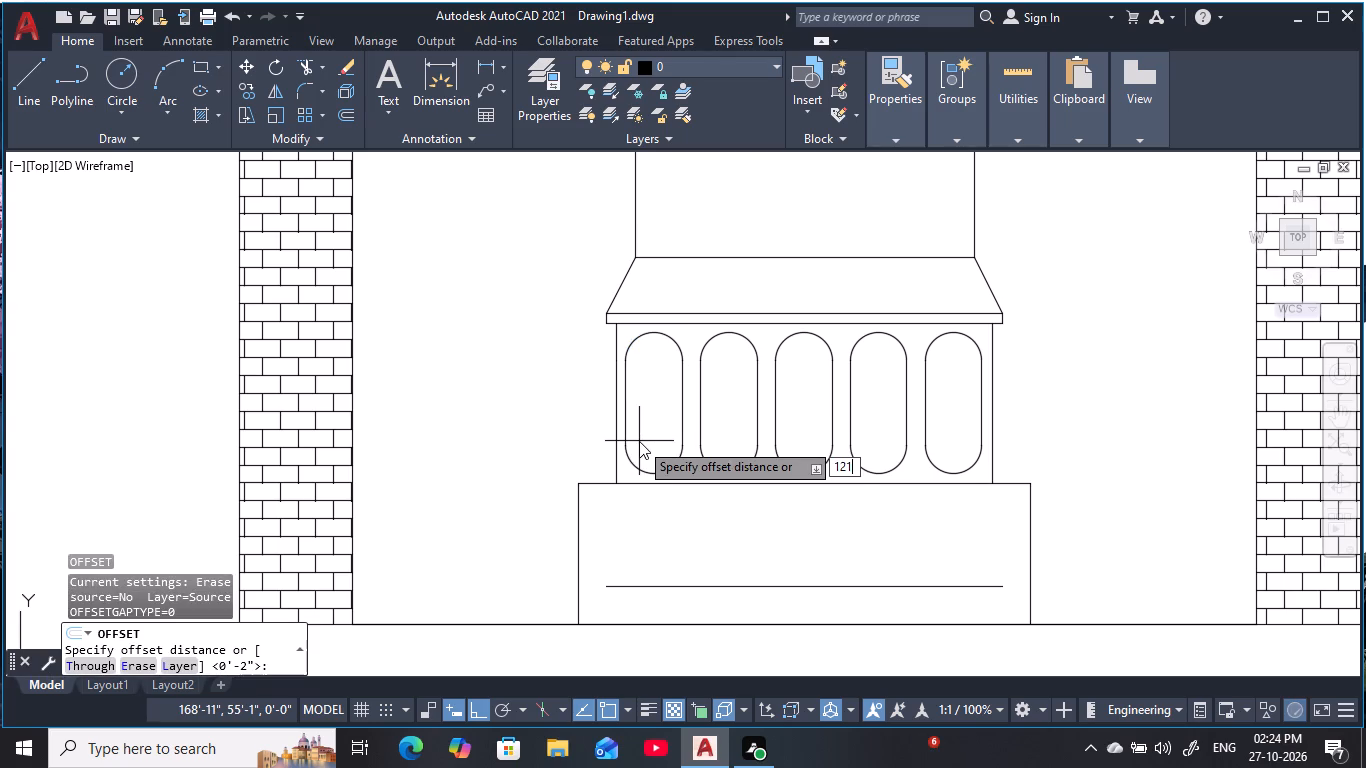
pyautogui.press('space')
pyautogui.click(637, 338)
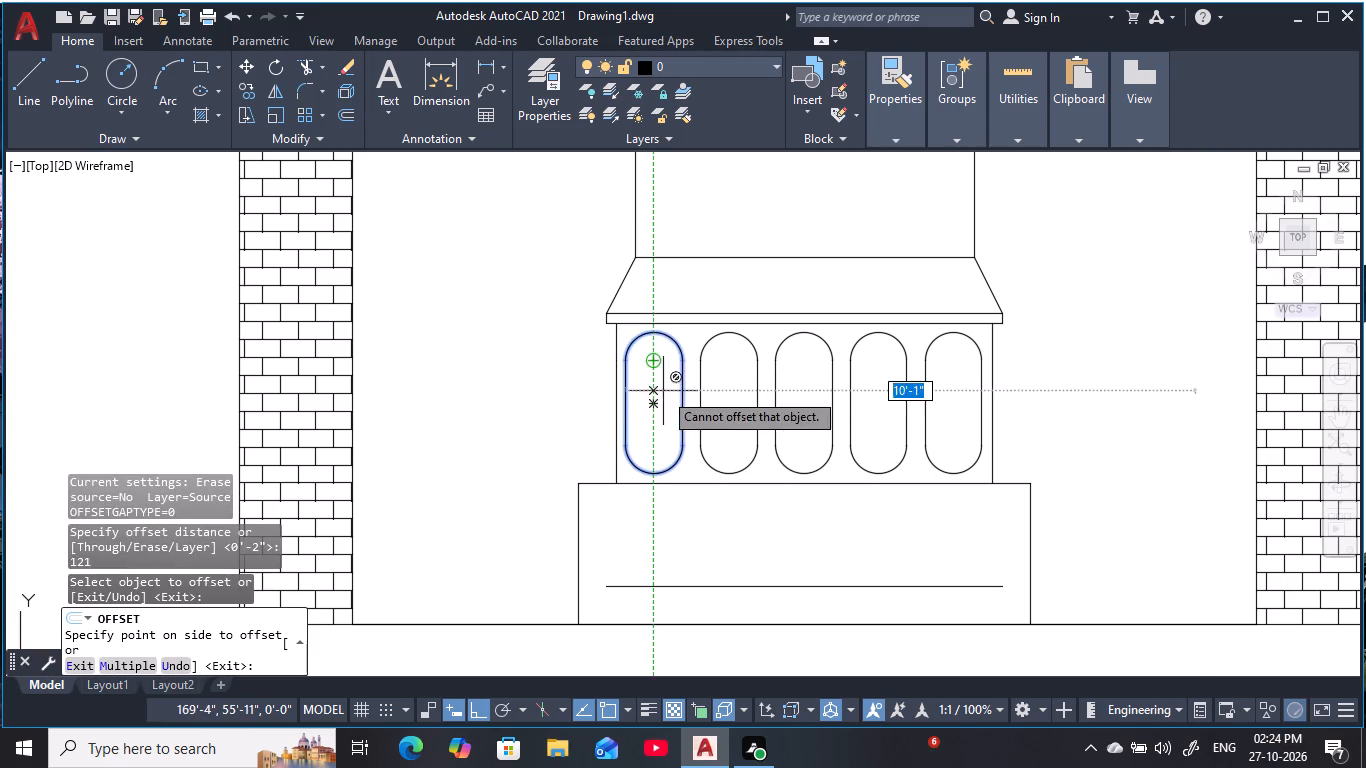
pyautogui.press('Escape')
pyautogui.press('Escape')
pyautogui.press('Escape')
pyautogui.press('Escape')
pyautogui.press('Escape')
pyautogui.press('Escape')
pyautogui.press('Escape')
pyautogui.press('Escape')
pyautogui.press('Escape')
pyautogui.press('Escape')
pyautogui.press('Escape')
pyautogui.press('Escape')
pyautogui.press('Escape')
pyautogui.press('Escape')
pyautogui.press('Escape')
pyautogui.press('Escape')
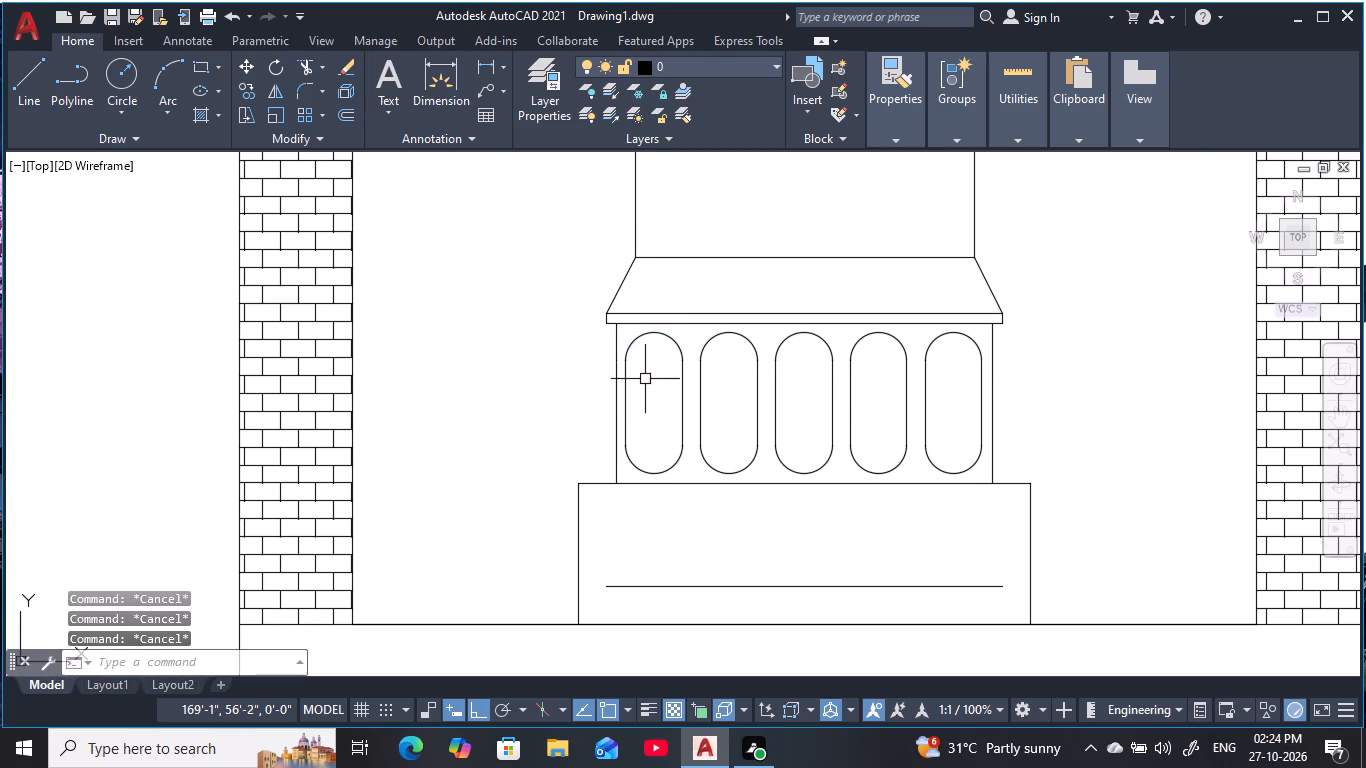
# Offset the leftmost slot's outline 1" inward.
pyautogui.press('o')
pyautogui.press('space')
pyautogui.write('1')
pyautogui.press('space')
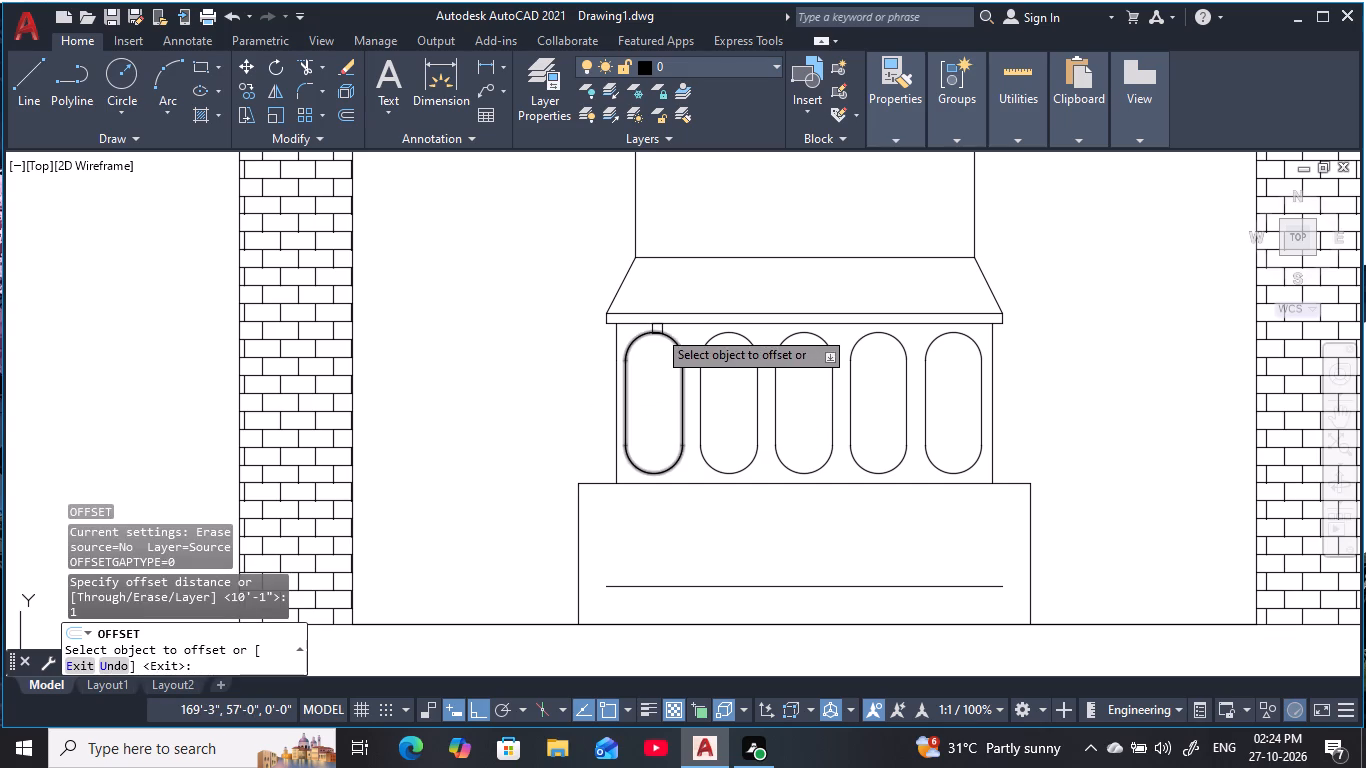
pyautogui.click(657, 329)
pyautogui.click(670, 399)
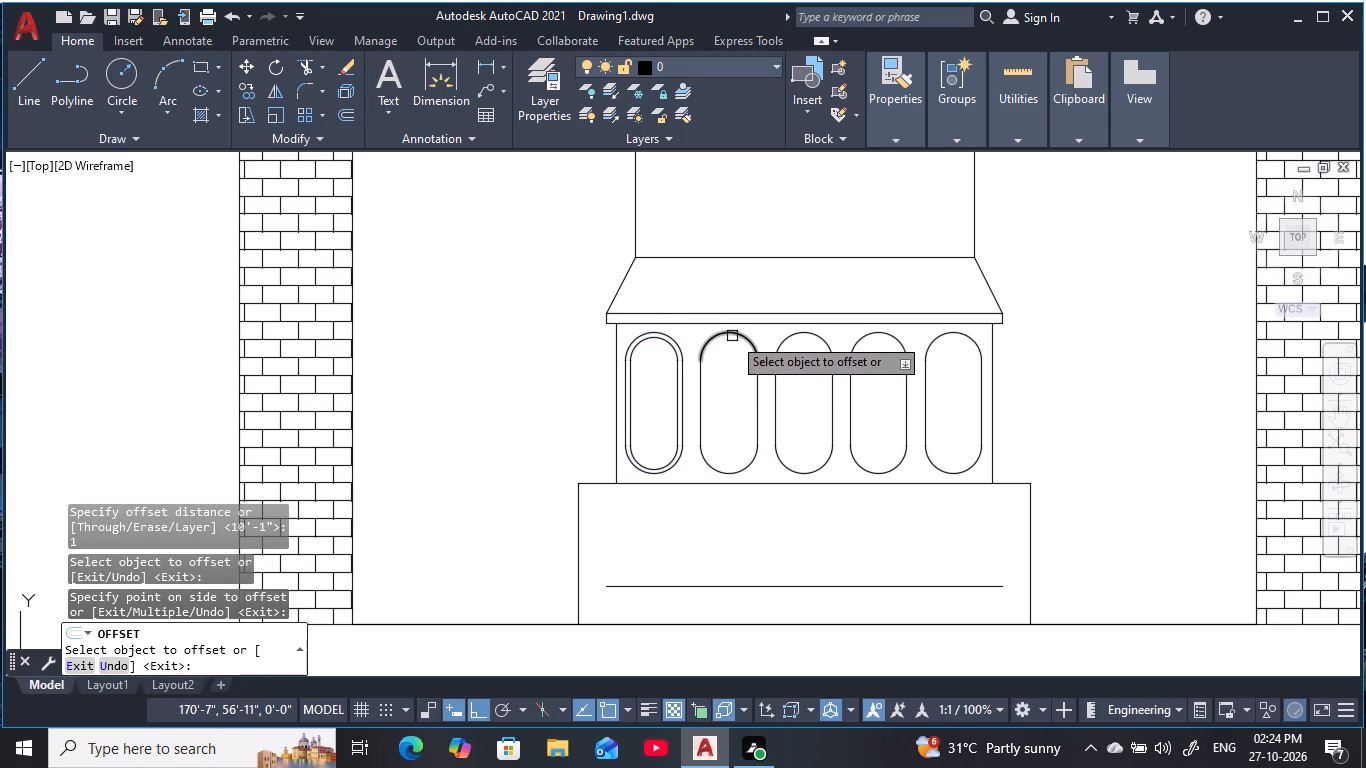
pyautogui.press('Escape')
pyautogui.press('Escape')
pyautogui.press('Escape')
pyautogui.press('Escape')
pyautogui.press('Escape')
# Join the arcs and sides of the second slot from the left into a single outline.
pyautogui.click(691, 341)
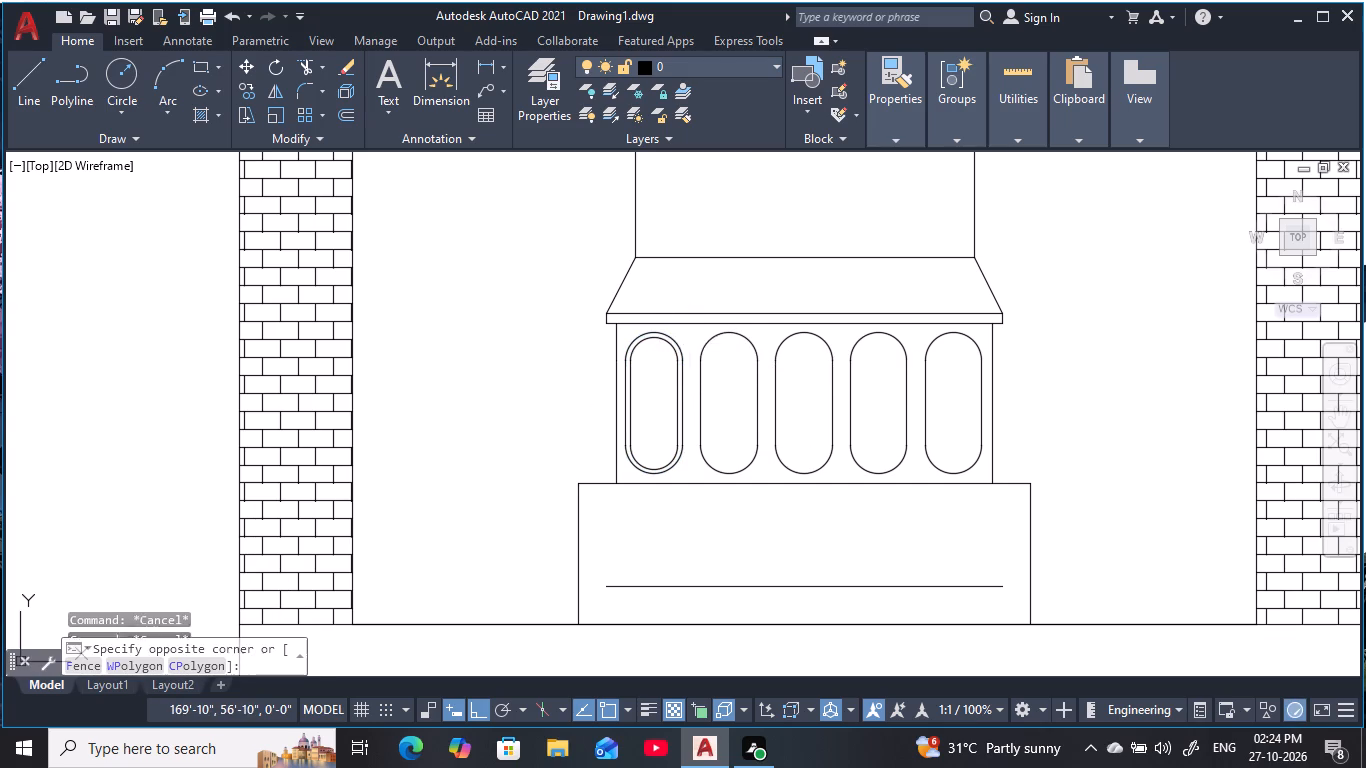
pyautogui.press('Escape')
pyautogui.press('Escape')
pyautogui.click(695, 331)
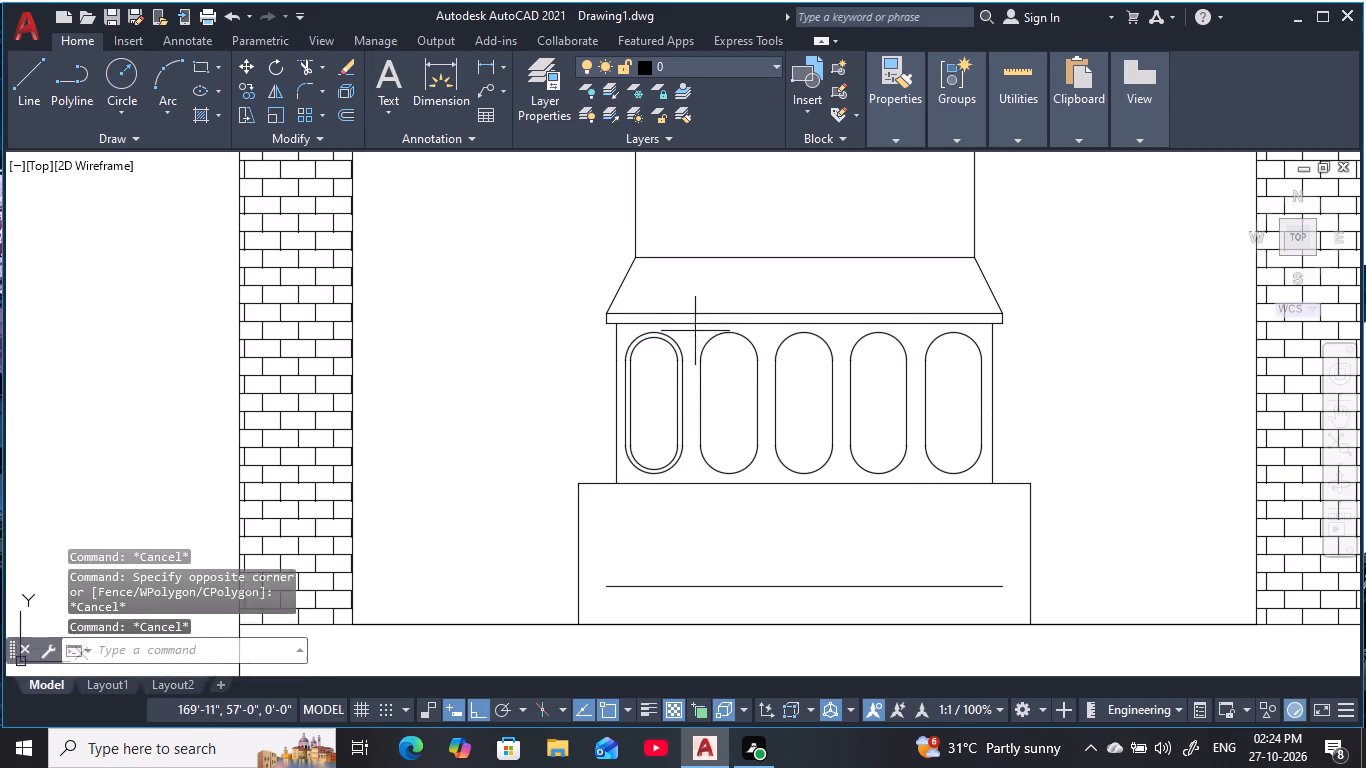
pyautogui.click(767, 483)
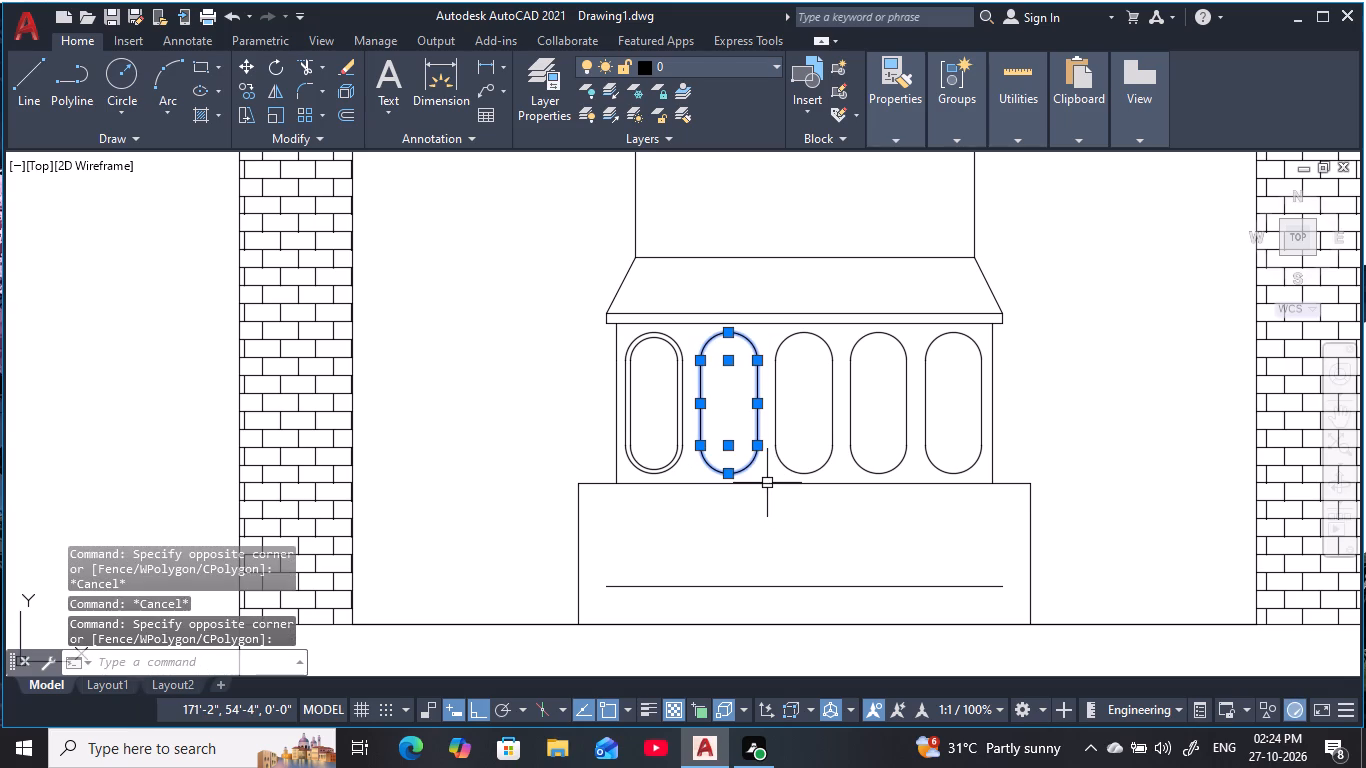
pyautogui.press('j')
pyautogui.press('space')
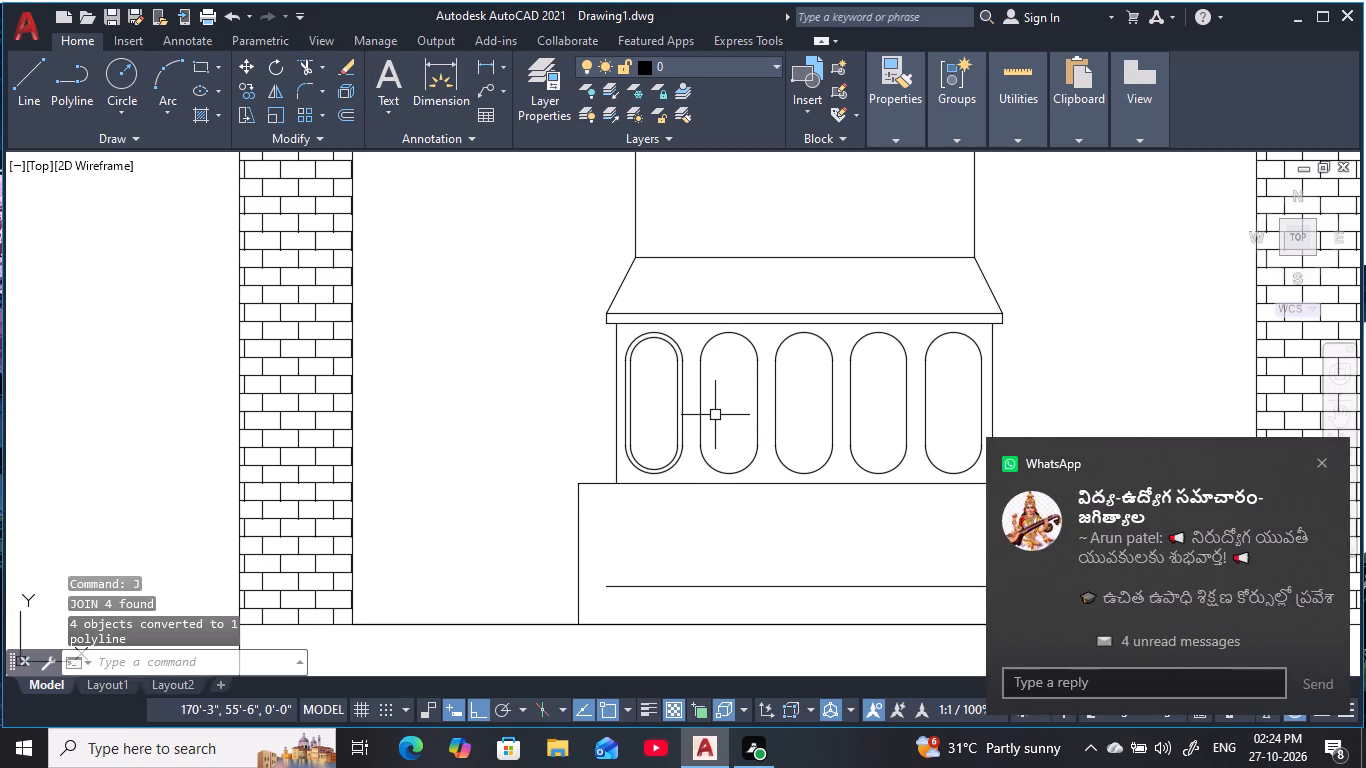
# Offset the outline of the second slot from the left 1" inward.
pyautogui.press('o')
pyautogui.press('space')
pyautogui.write('1')
pyautogui.press('space')
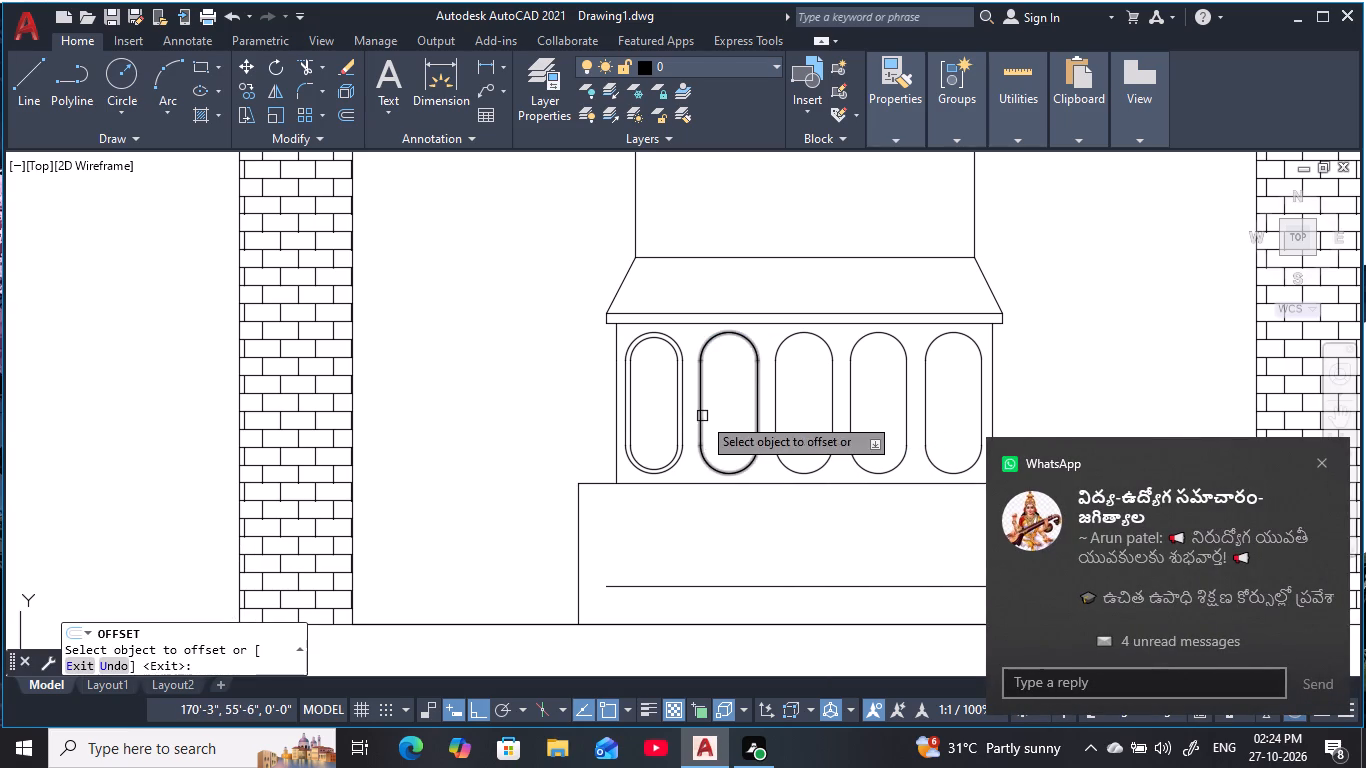
pyautogui.click(740, 336)
pyautogui.click(742, 406)
pyautogui.press('Escape')
pyautogui.press('Escape')
pyautogui.moveTo(828, 410); pyautogui.dragTo(741, 414, button='middle')
pyautogui.press('Escape')
pyautogui.press('Escape')
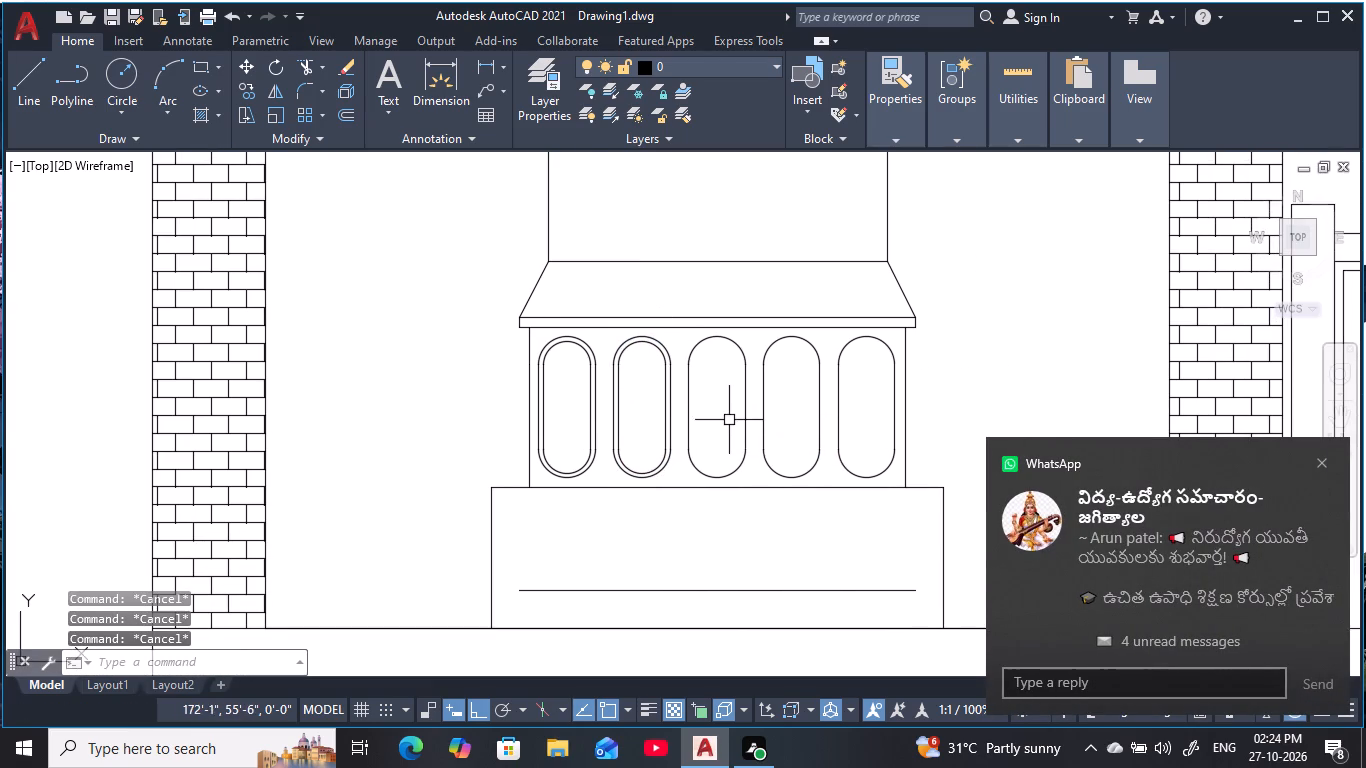
pyautogui.press('Escape')
# Join the two arcs and two sides of the middle slot into a single outline.
pyautogui.scroll(1, 713, 375)
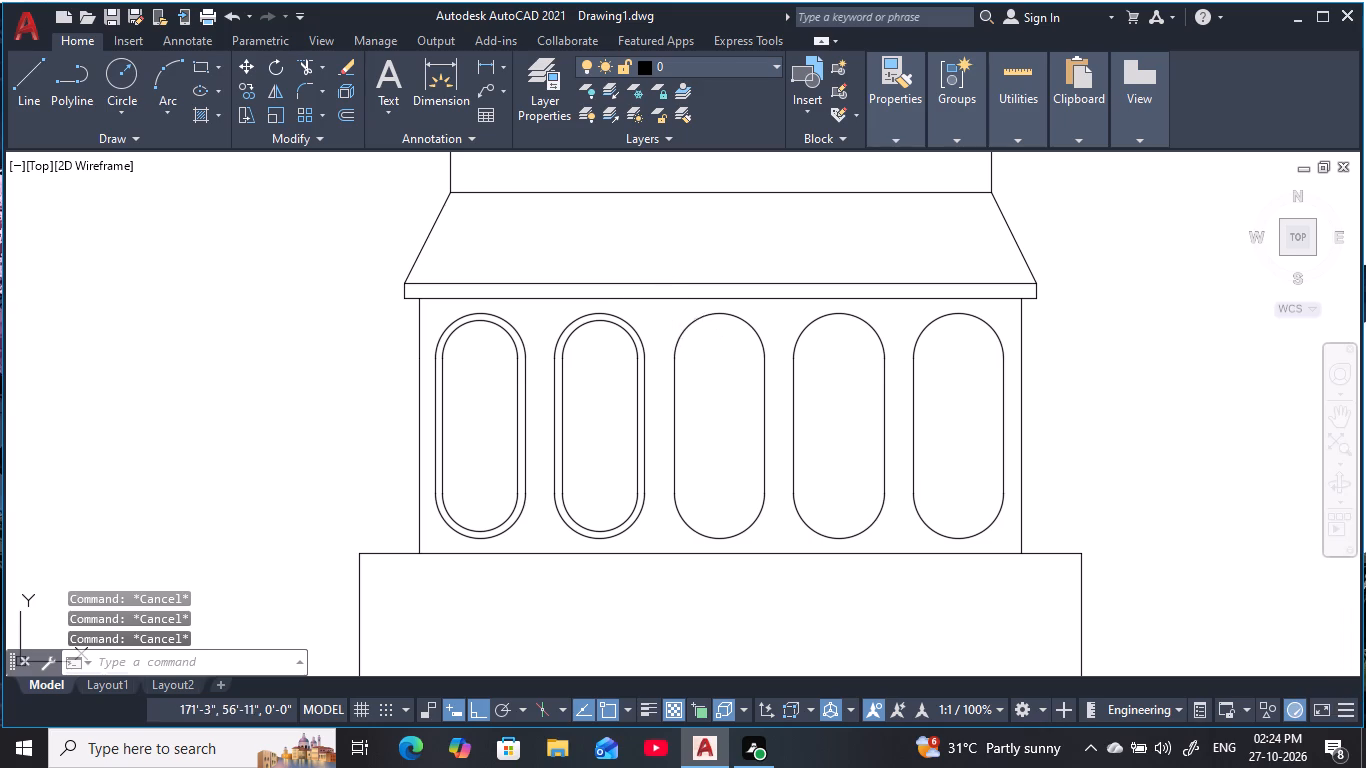
pyautogui.click(666, 316)
pyautogui.press('Escape')
pyautogui.press('Escape')
pyautogui.press('Escape')
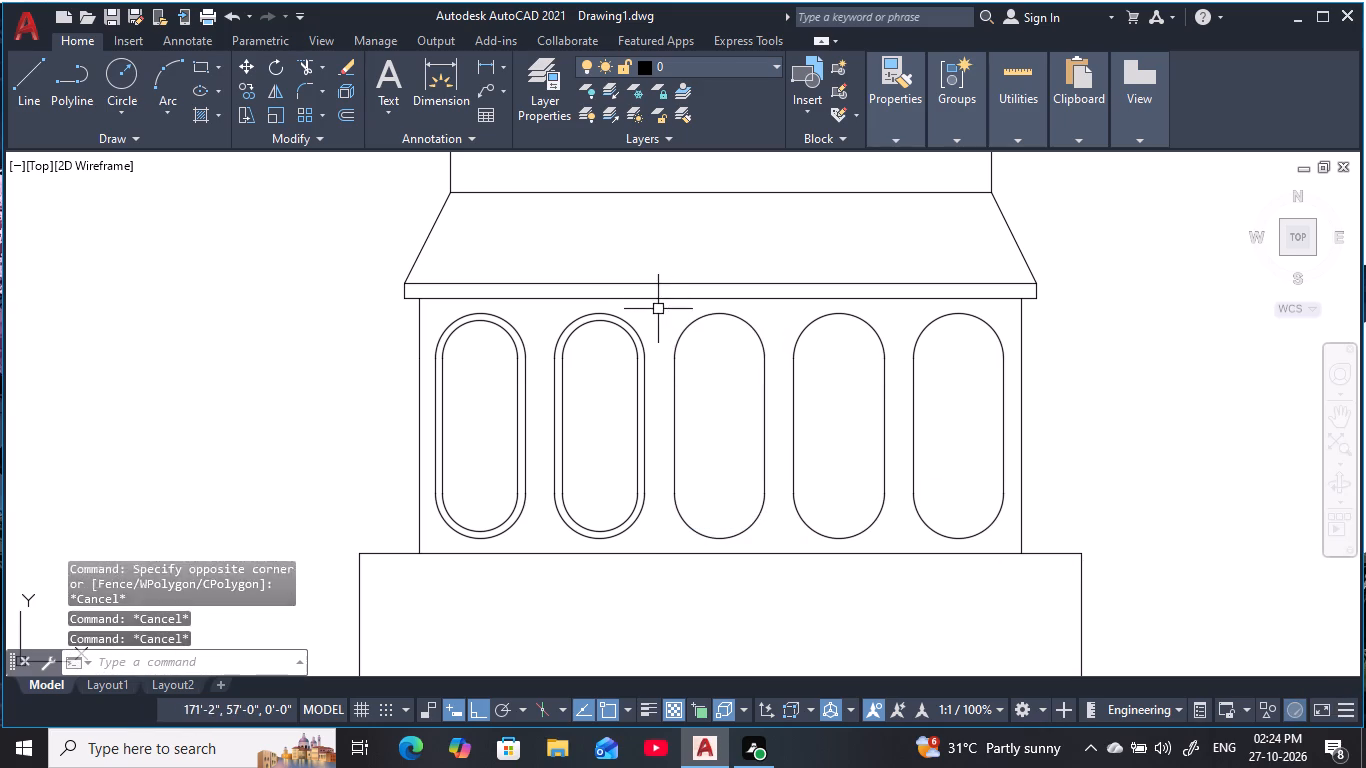
pyautogui.press('Escape')
pyautogui.click(658, 309)
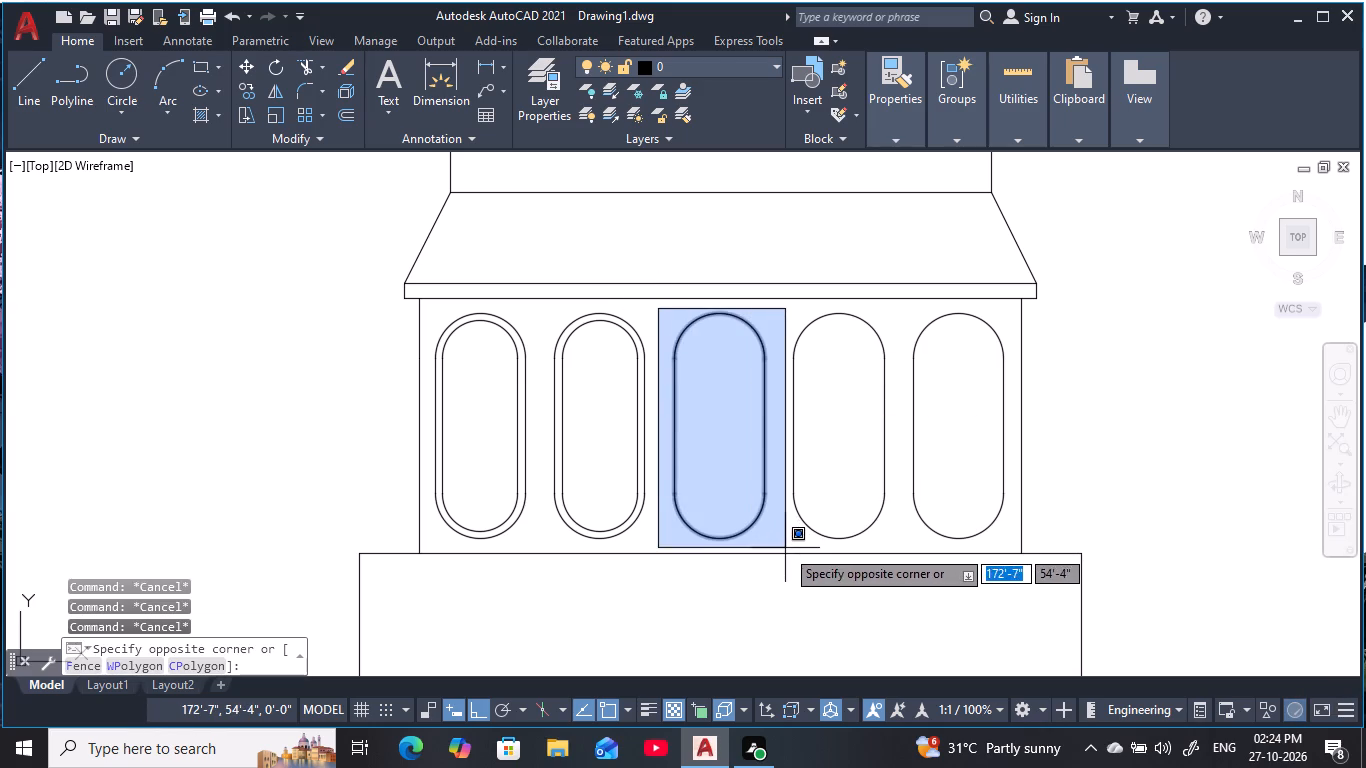
pyautogui.click(785, 548)
pyautogui.write('j')
pyautogui.press('space')
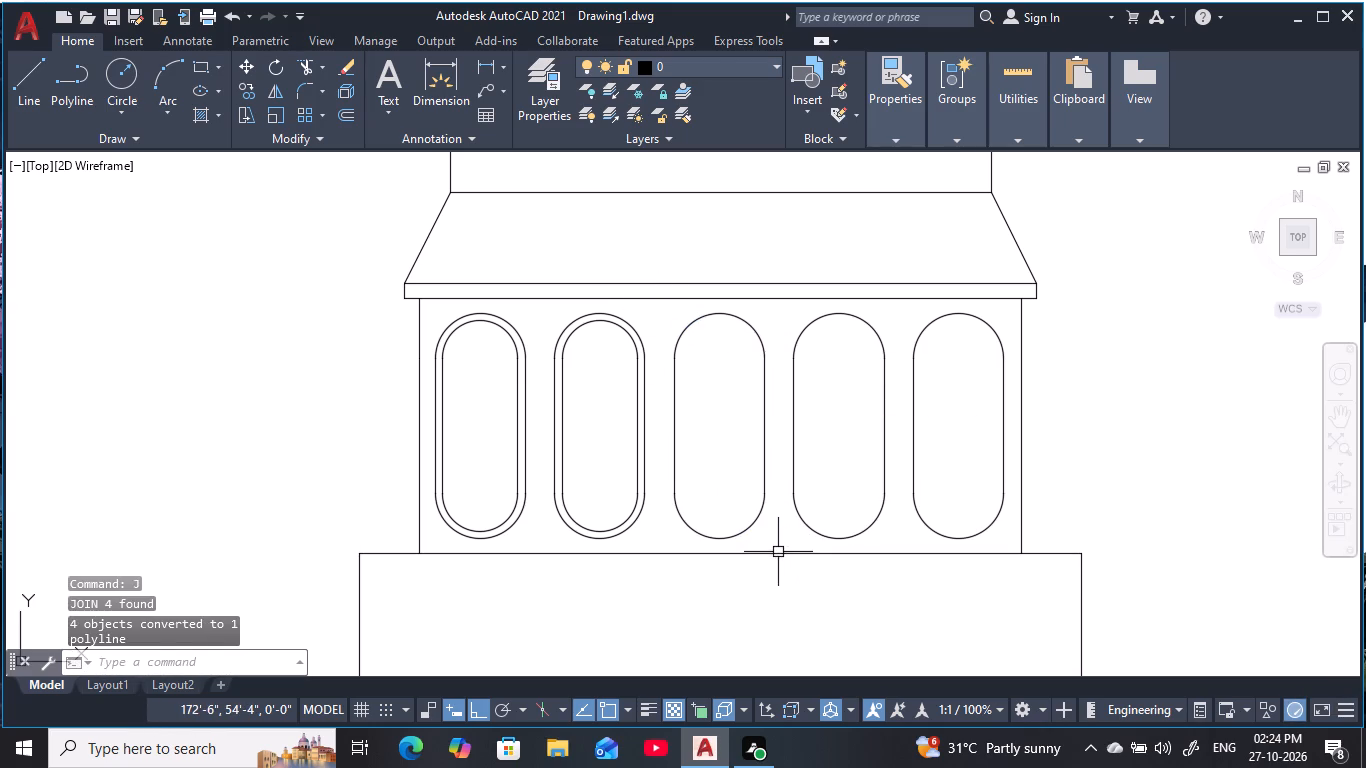
pyautogui.press('Escape')
pyautogui.press('Escape')
pyautogui.press('Escape')
pyautogui.press('Escape')
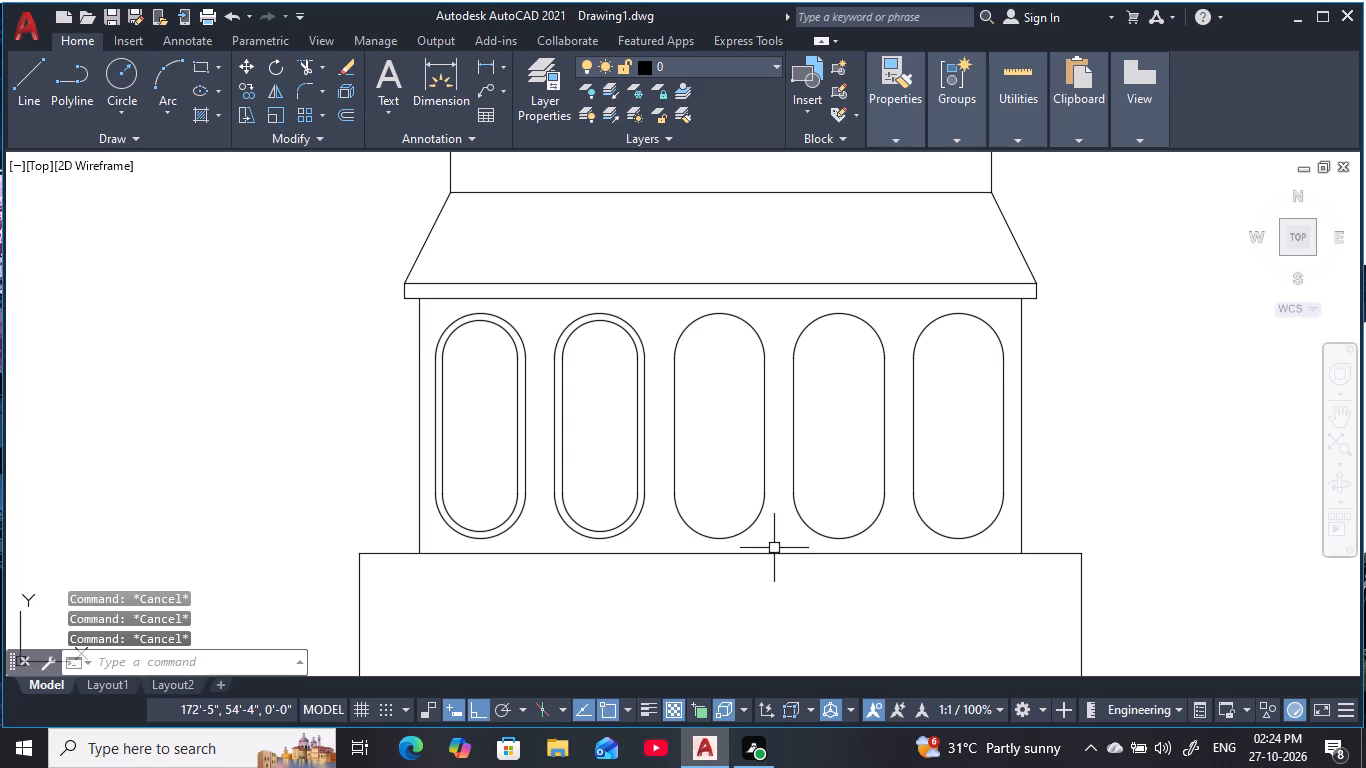
# Offset the middle slot's outline 1" inward.
pyautogui.write('o')
pyautogui.press('space')
pyautogui.write('1')
pyautogui.press('space')
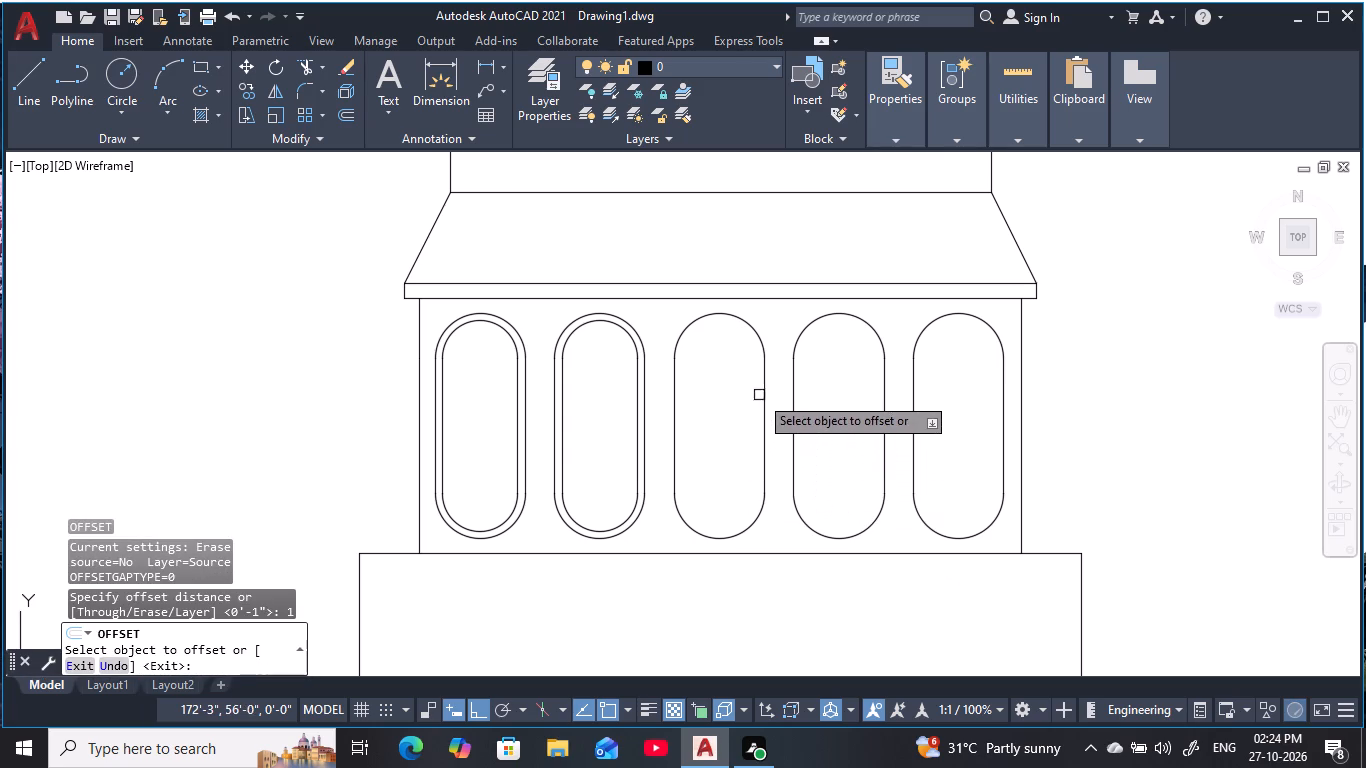
pyautogui.click(765, 401)
pyautogui.click(711, 417)
pyautogui.press('Escape')
pyautogui.press('Escape')
pyautogui.press('Escape')
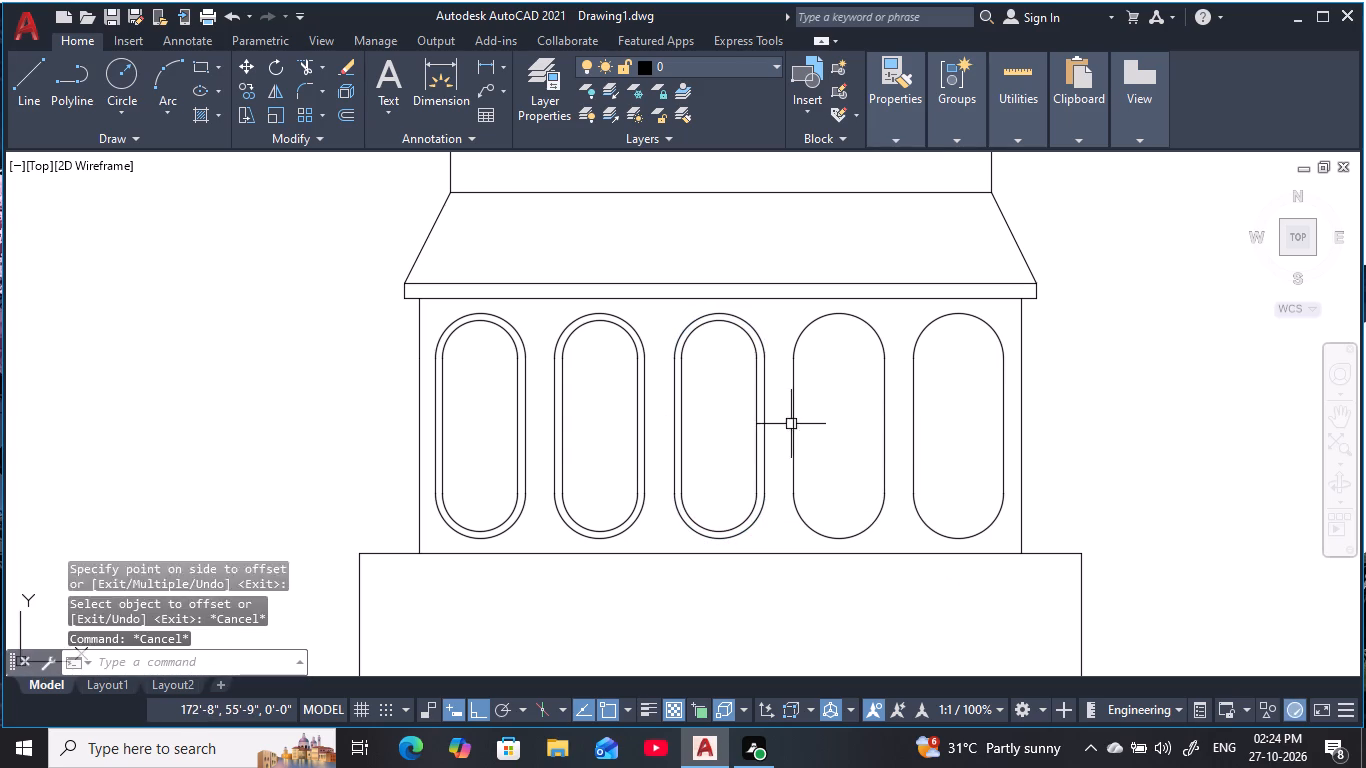
# Join the arcs and sides of the fourth slot from the left into a single outline.
pyautogui.moveTo(795, 425); pyautogui.dragTo(720, 412, button='middle')
pyautogui.press('Escape')
pyautogui.press('Escape')
pyautogui.click(706, 297)
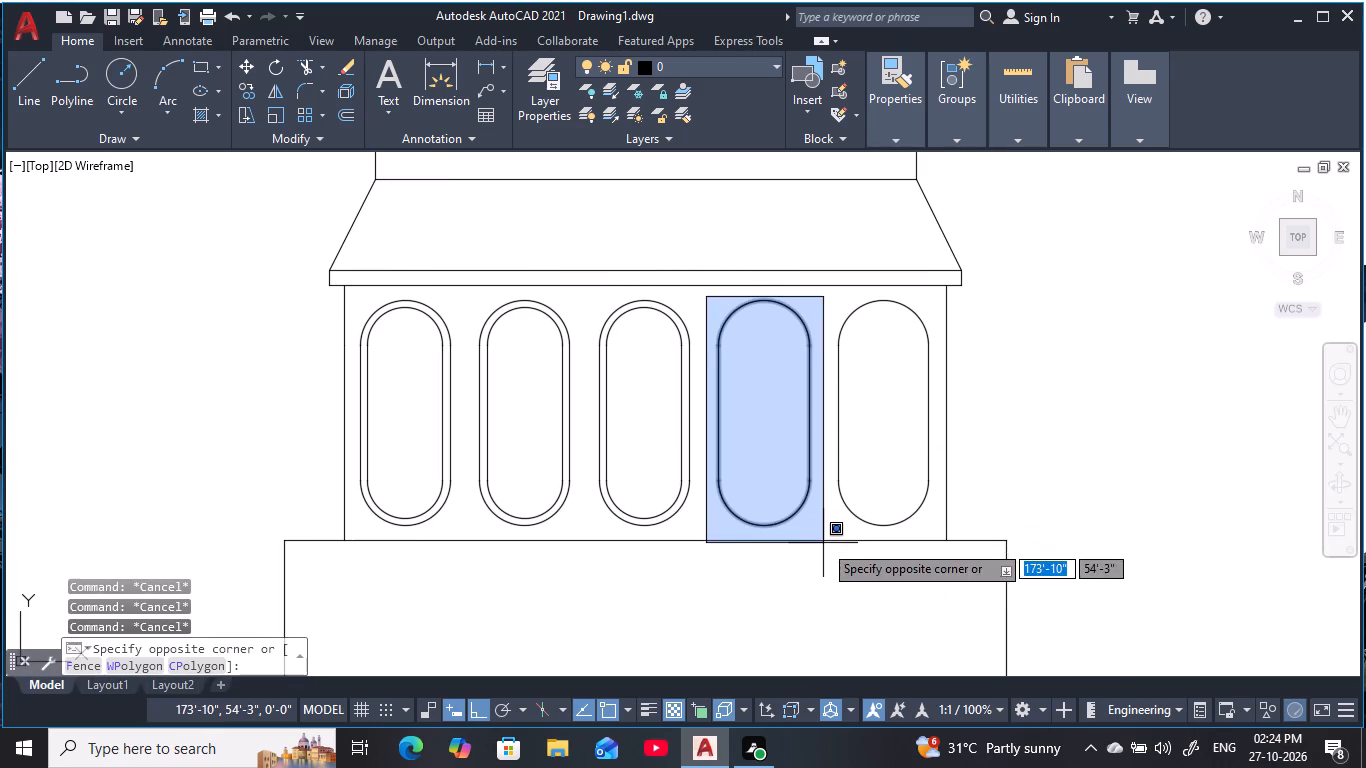
pyautogui.click(823, 543)
pyautogui.write('j')
pyautogui.press('space')
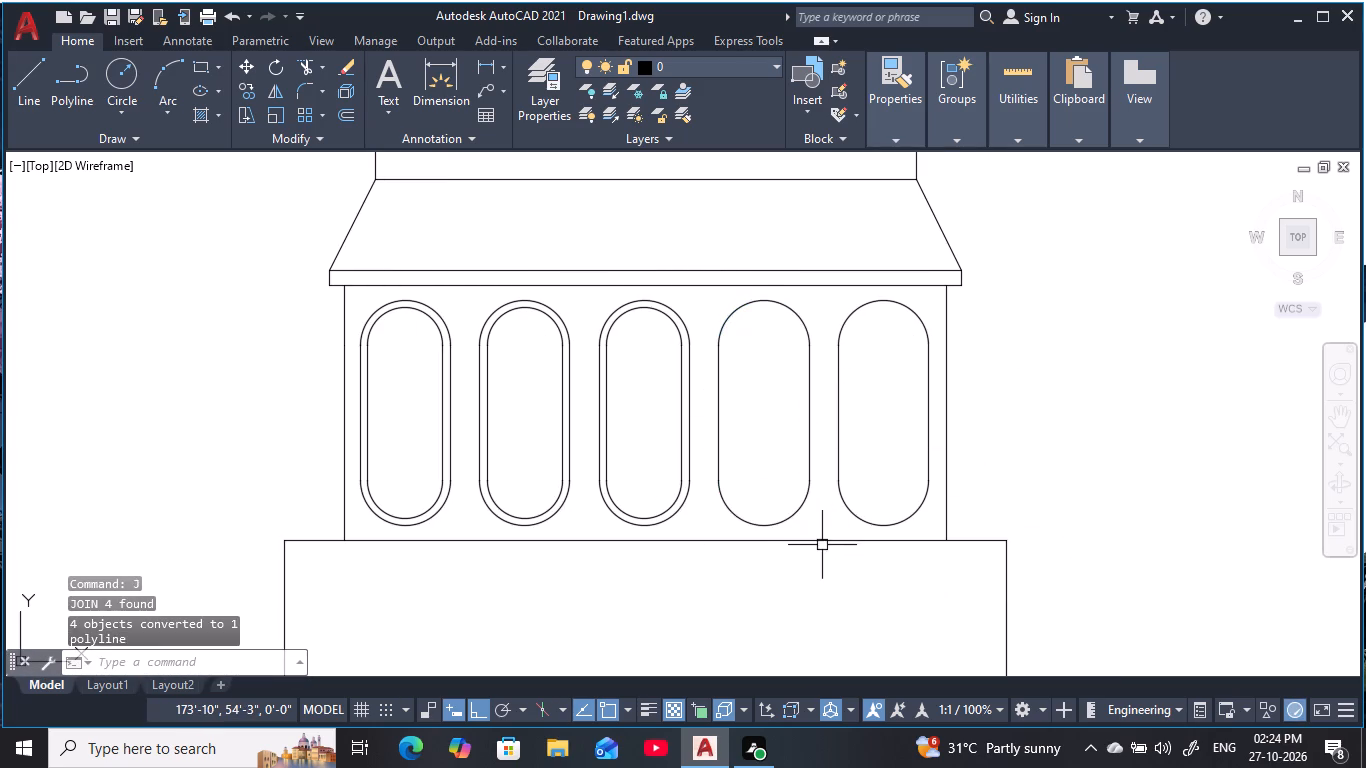
pyautogui.press('Escape')
pyautogui.press('Escape')
pyautogui.press('Escape')
# Offset the outline of the fourth slot from the left 1" inward.
pyautogui.write('o 1')
pyautogui.press('space')
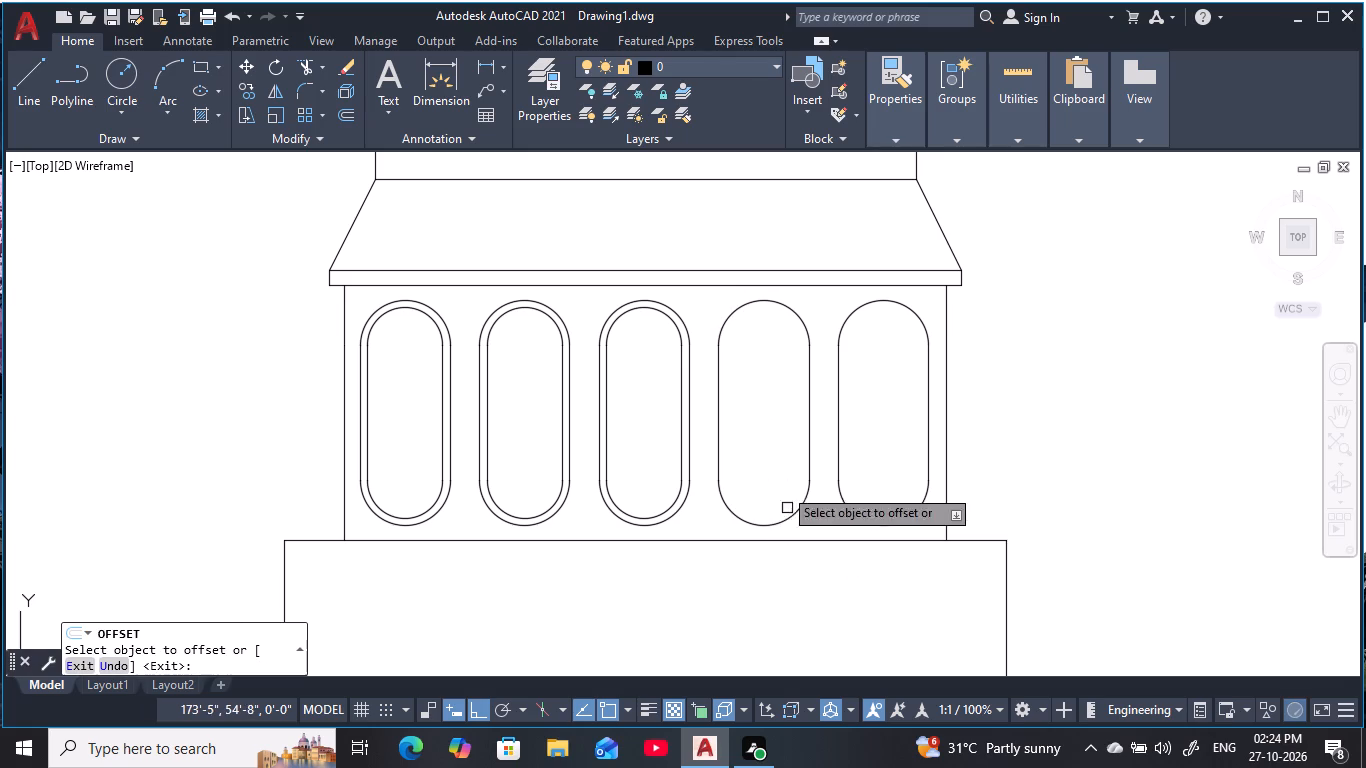
pyautogui.click(810, 381)
pyautogui.click(751, 399)
pyautogui.press('Escape')
pyautogui.press('Escape')
pyautogui.moveTo(768, 401); pyautogui.dragTo(639, 426, button='middle')
pyautogui.press('Escape')
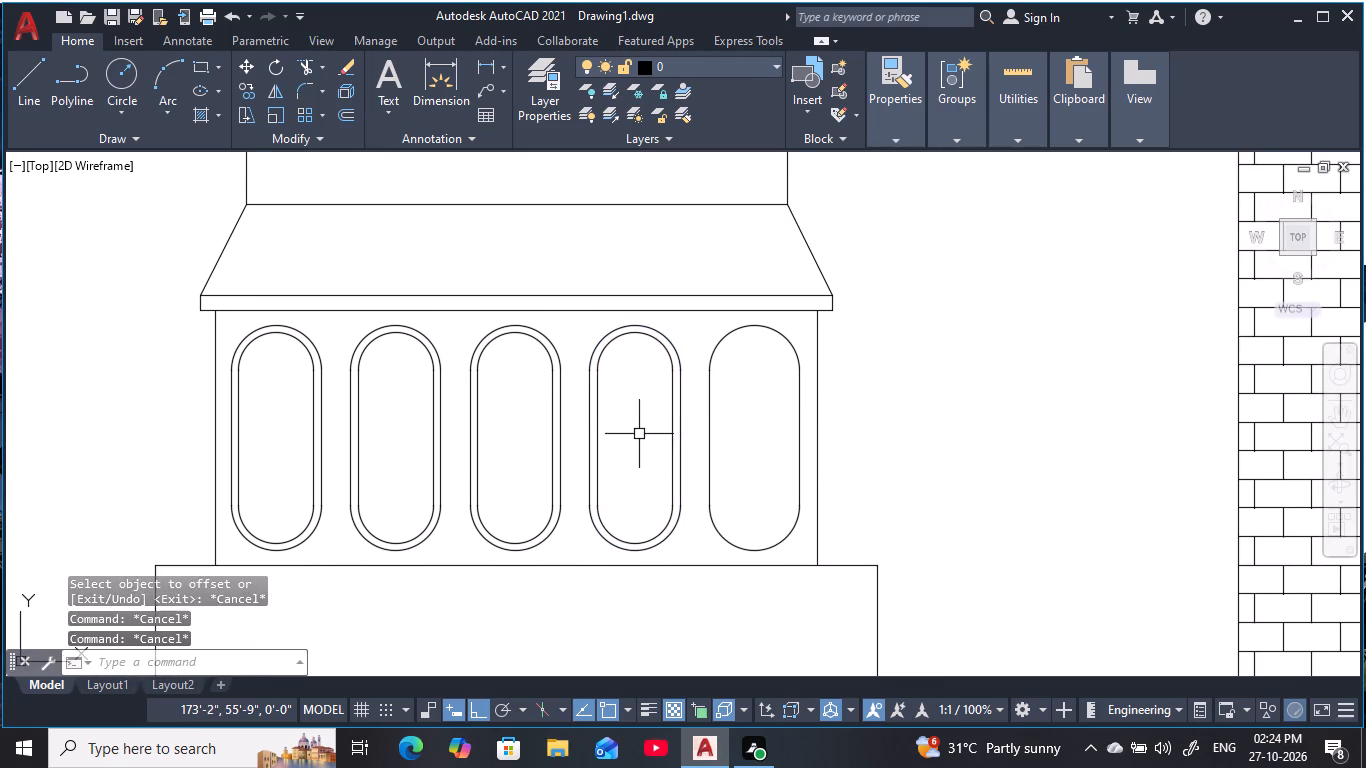
pyautogui.press('Escape')
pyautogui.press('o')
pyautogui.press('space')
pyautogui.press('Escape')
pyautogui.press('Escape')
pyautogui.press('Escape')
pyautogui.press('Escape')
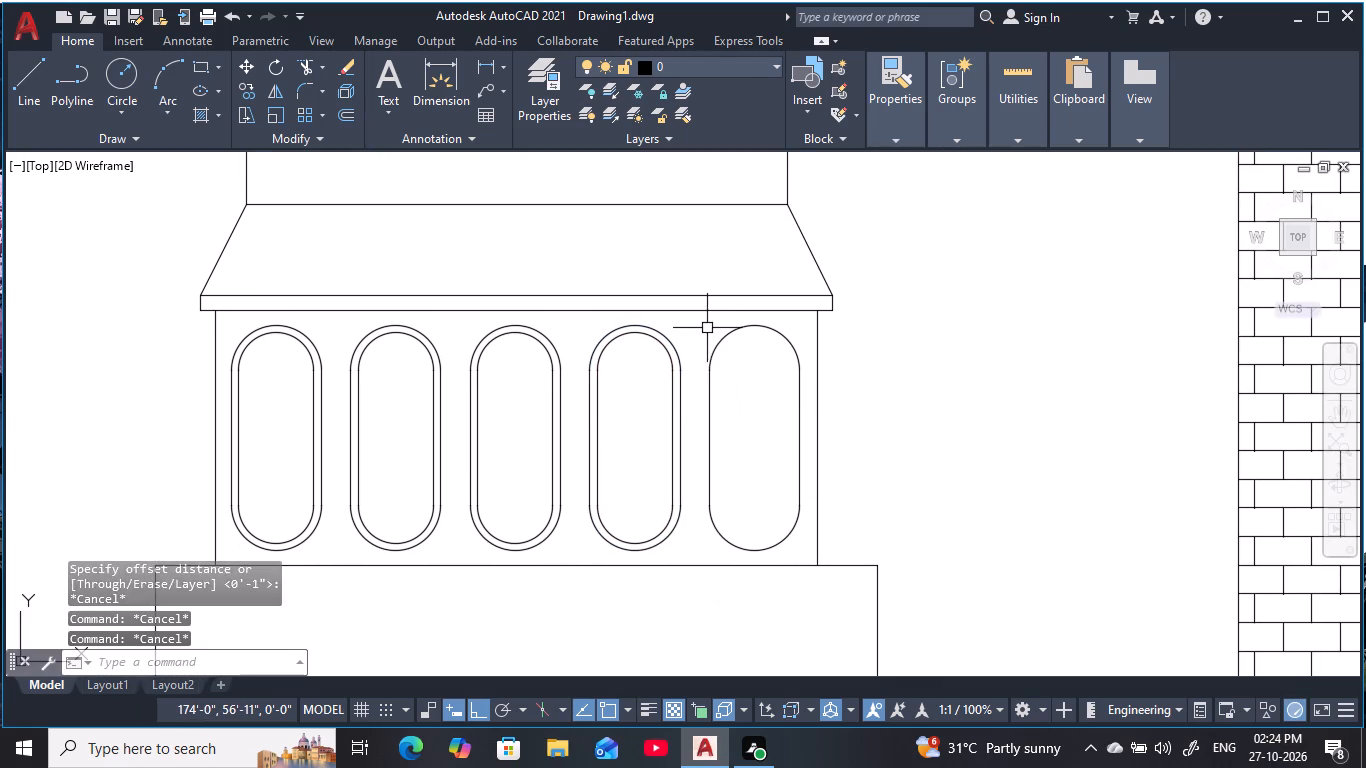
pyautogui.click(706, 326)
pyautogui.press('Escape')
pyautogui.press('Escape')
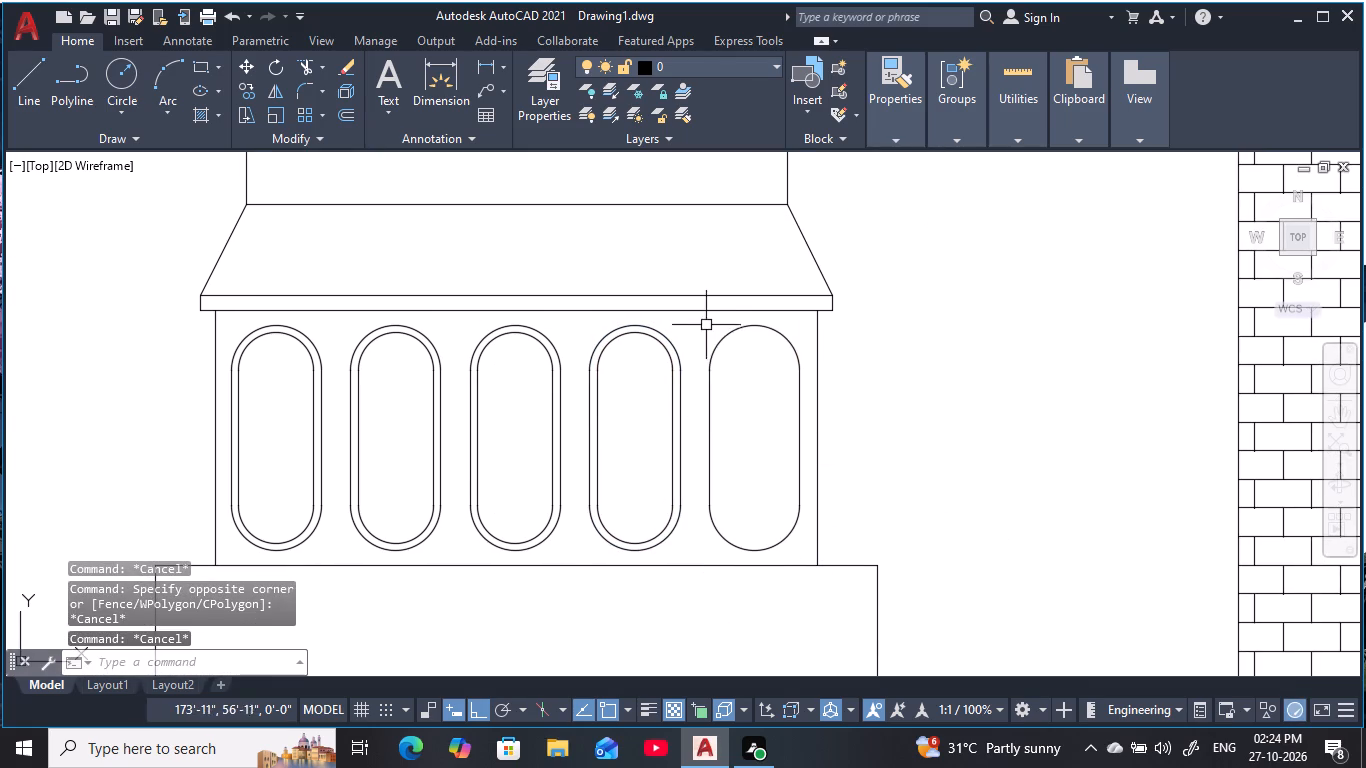
# Join the arcs and sides of the rightmost slot into a single outline.
pyautogui.click(703, 320)
pyautogui.click(808, 562)
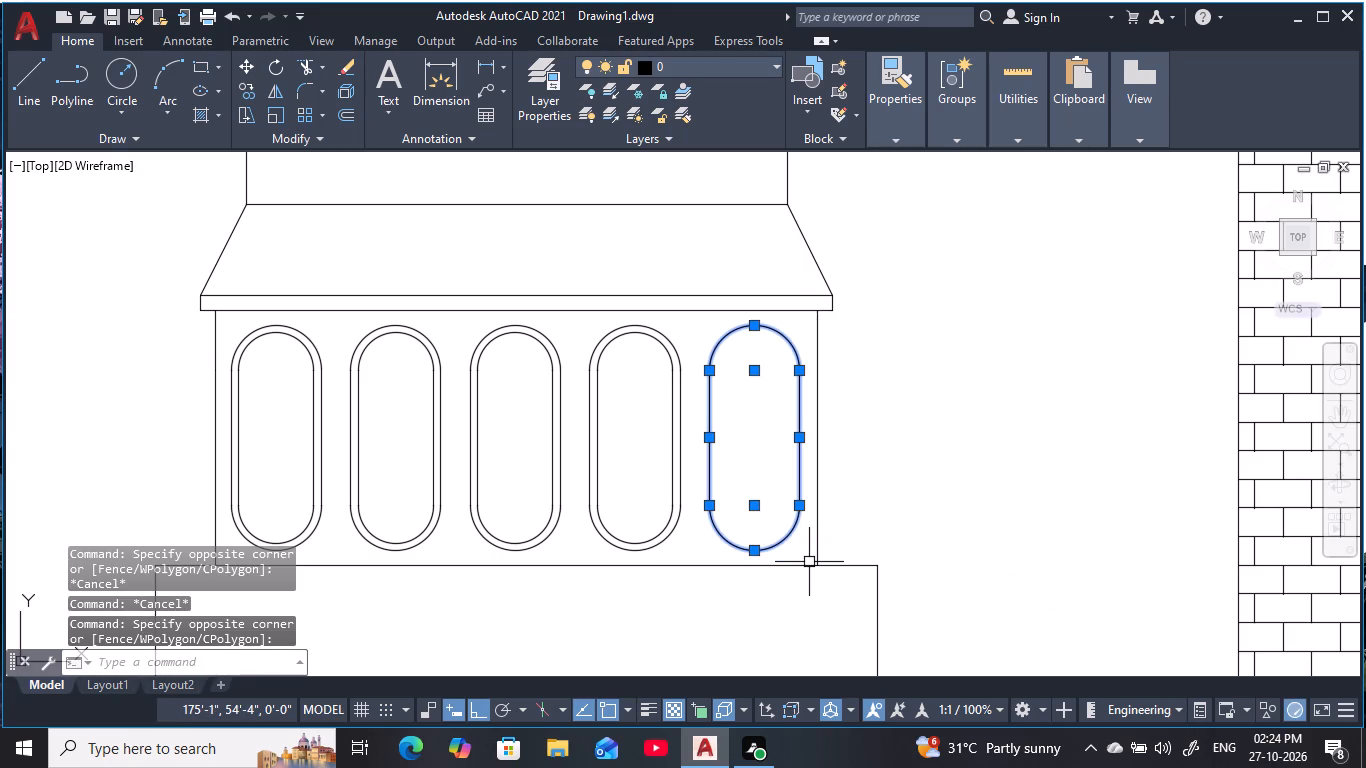
pyautogui.write('j')
pyautogui.press('space')
pyautogui.press('Escape')
pyautogui.press('Escape')
pyautogui.press('Escape')
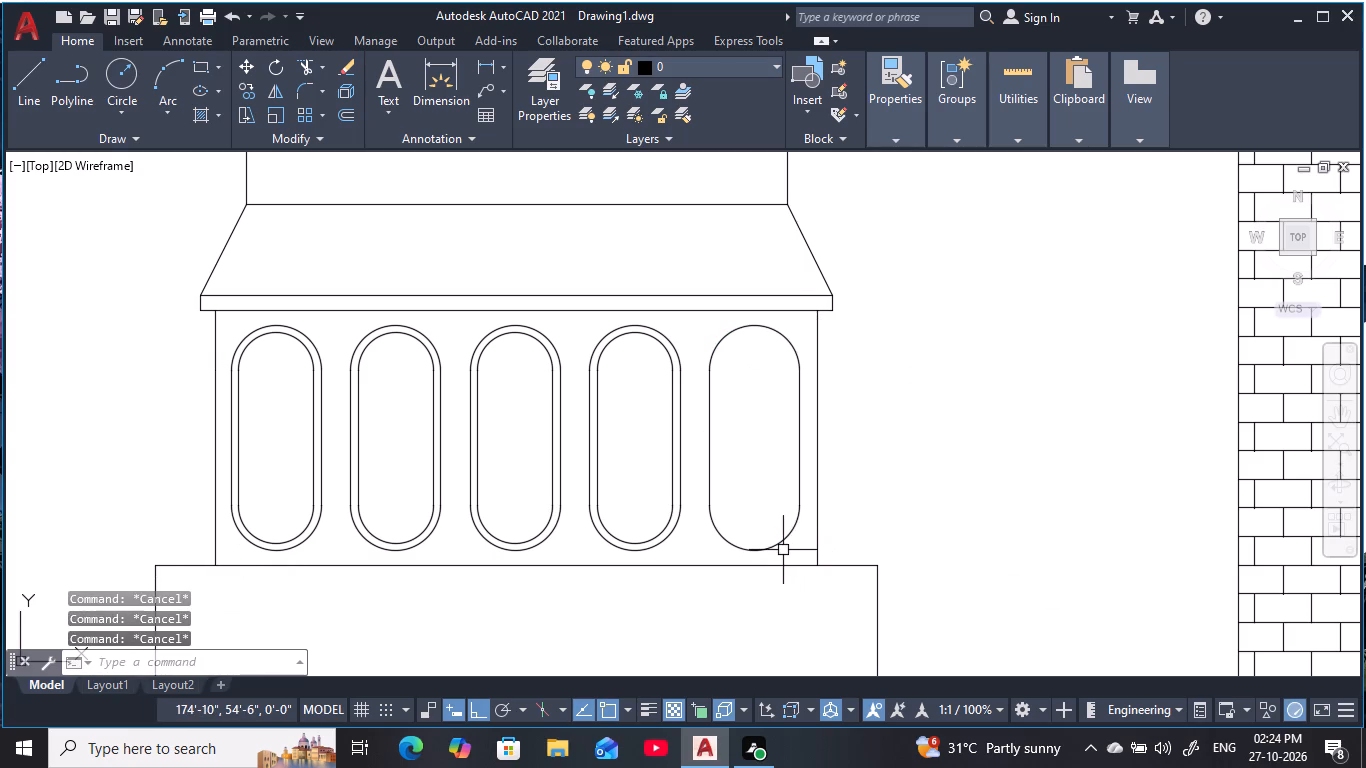
# Offset the rightmost slot's outline 1" inward.
pyautogui.write('o 1')
pyautogui.press('space')
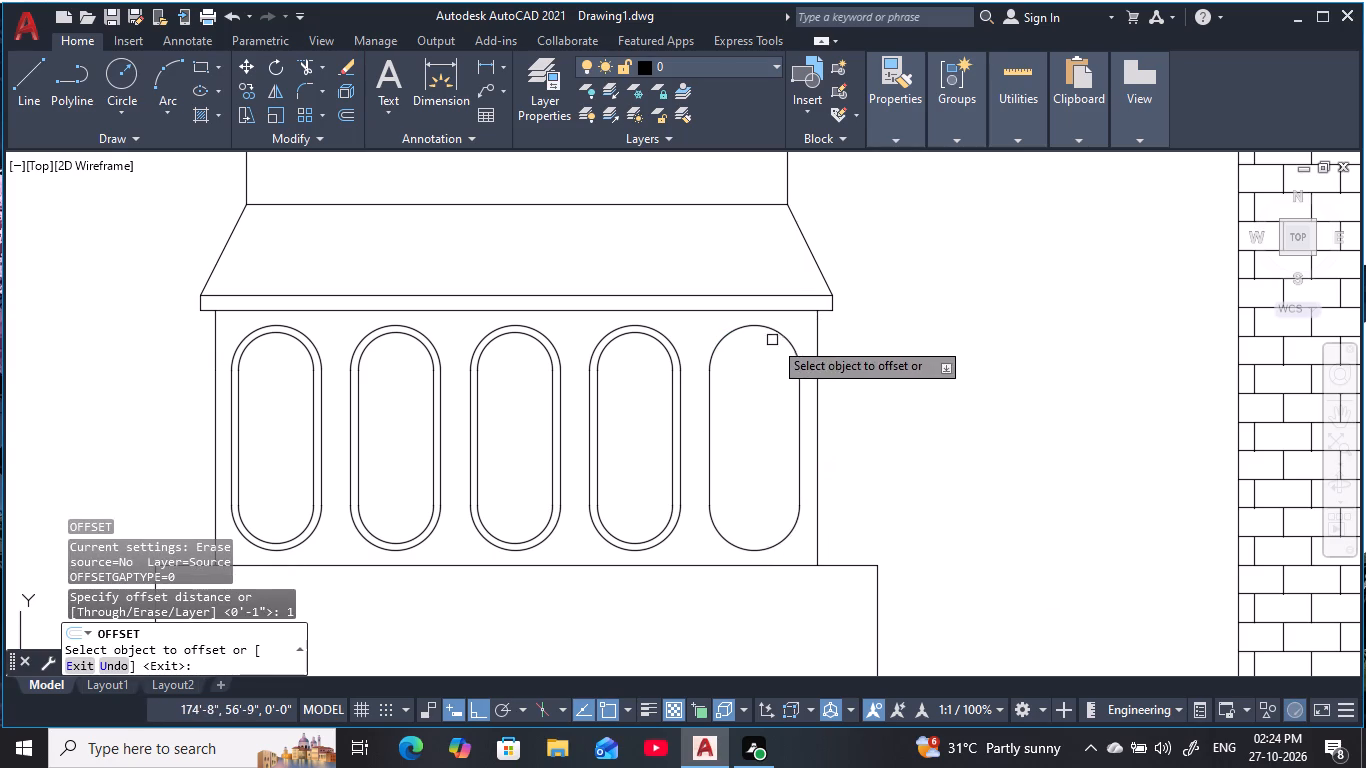
pyautogui.click(774, 336)
pyautogui.click(769, 410)
pyautogui.scroll(-3, 769, 435)
pyautogui.middleClick(770, 446)
pyautogui.press('Escape')
pyautogui.press('Escape')
pyautogui.press('Escape')
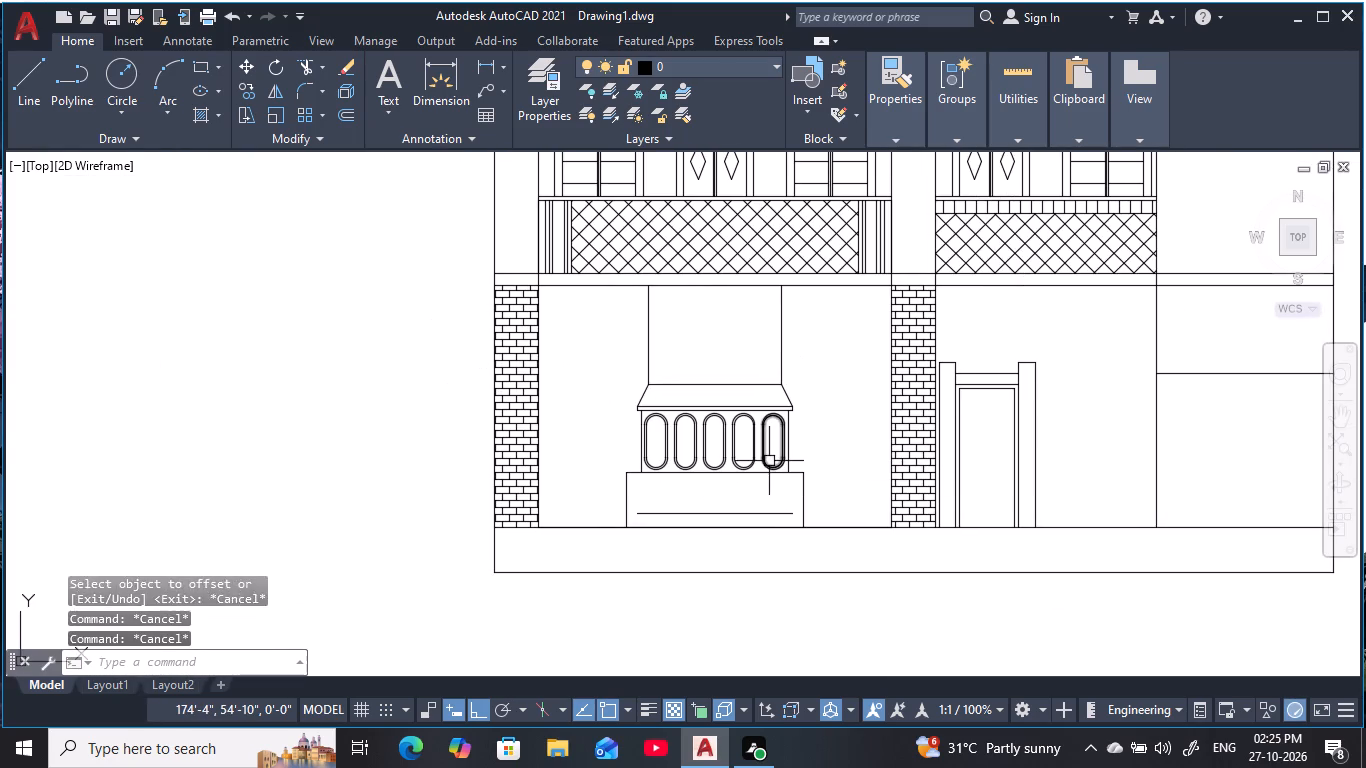
pyautogui.press('Escape')
pyautogui.scroll(2, 769, 461)
pyautogui.press('Escape')
pyautogui.press('Escape')
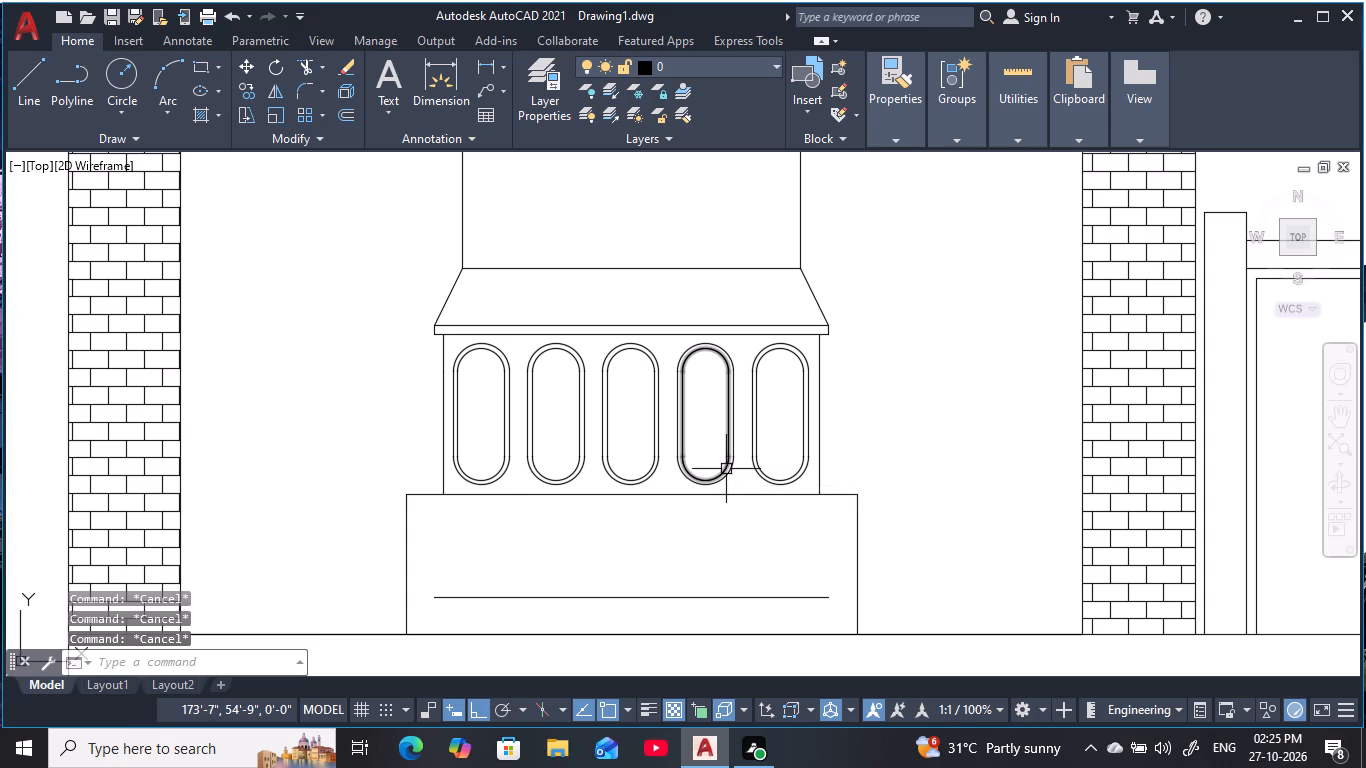
# Hatch the inner areas of all five slots beneath the canopy with the ANSI37 pattern at scale 1.
pyautogui.write('h')
pyautogui.press('space')
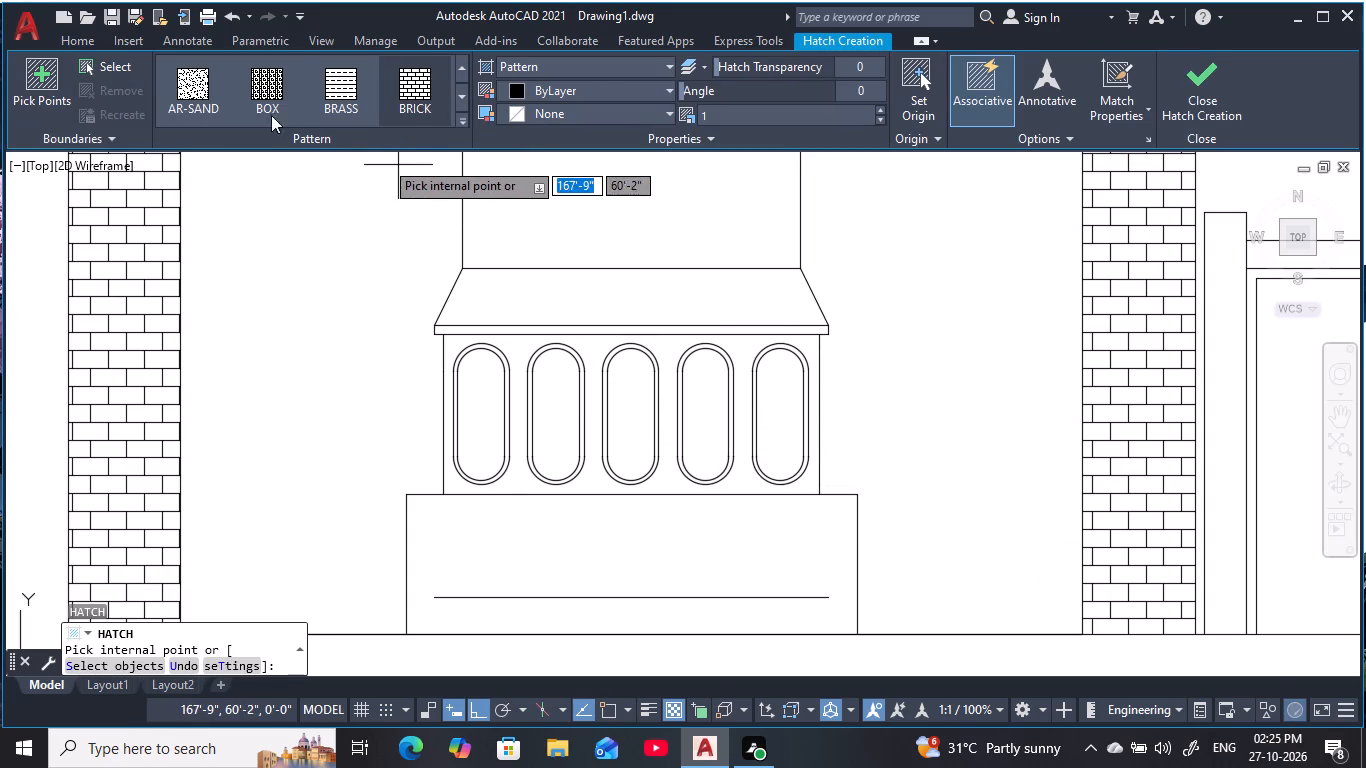
pyautogui.click(456, 121)
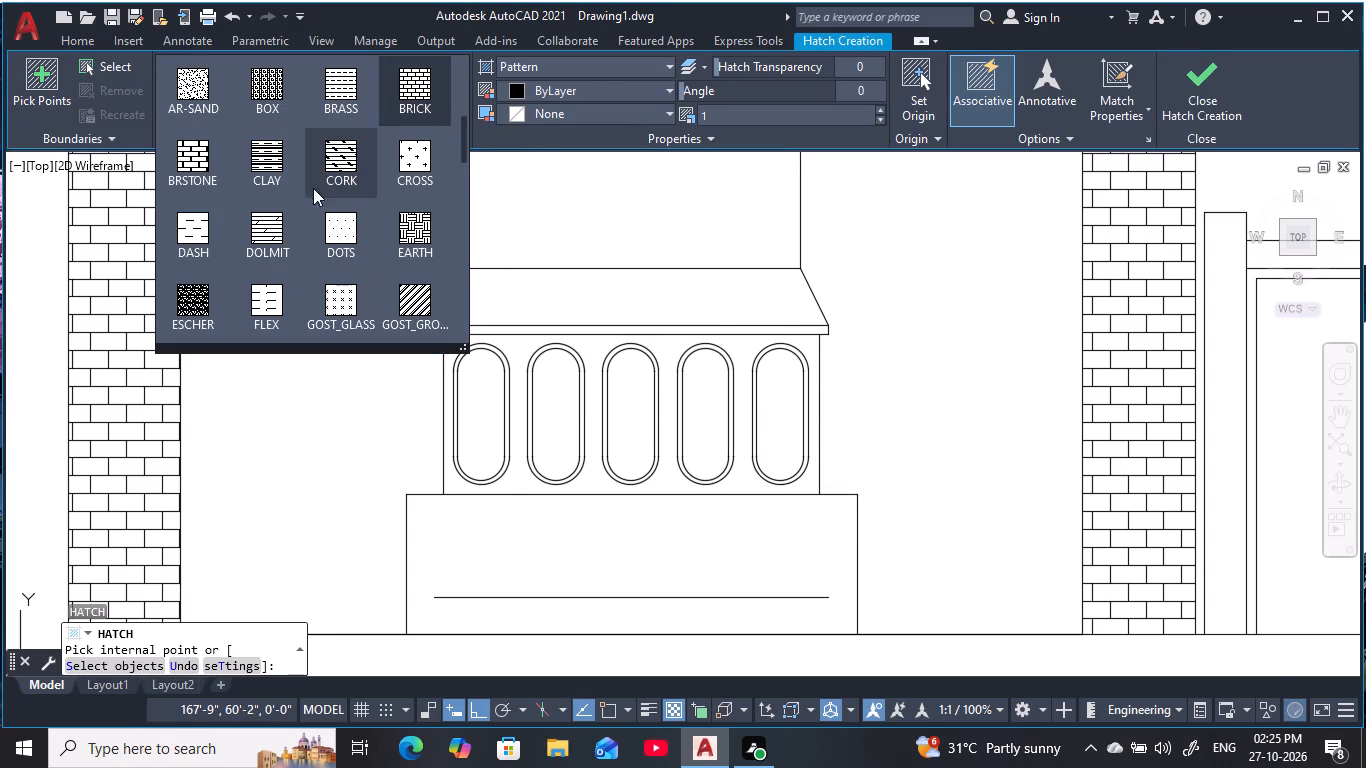
pyautogui.scroll(-2, 409, 292)
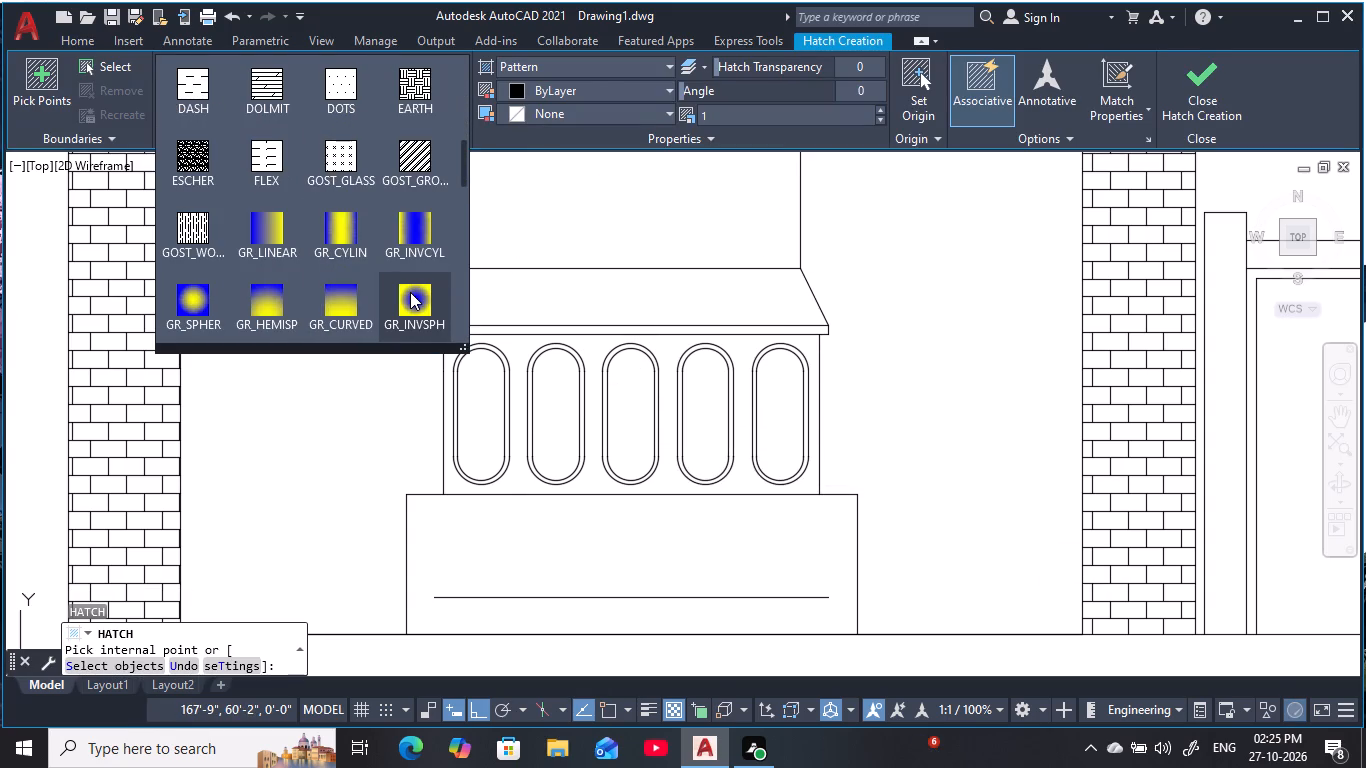
pyautogui.scroll(20, 404, 292)
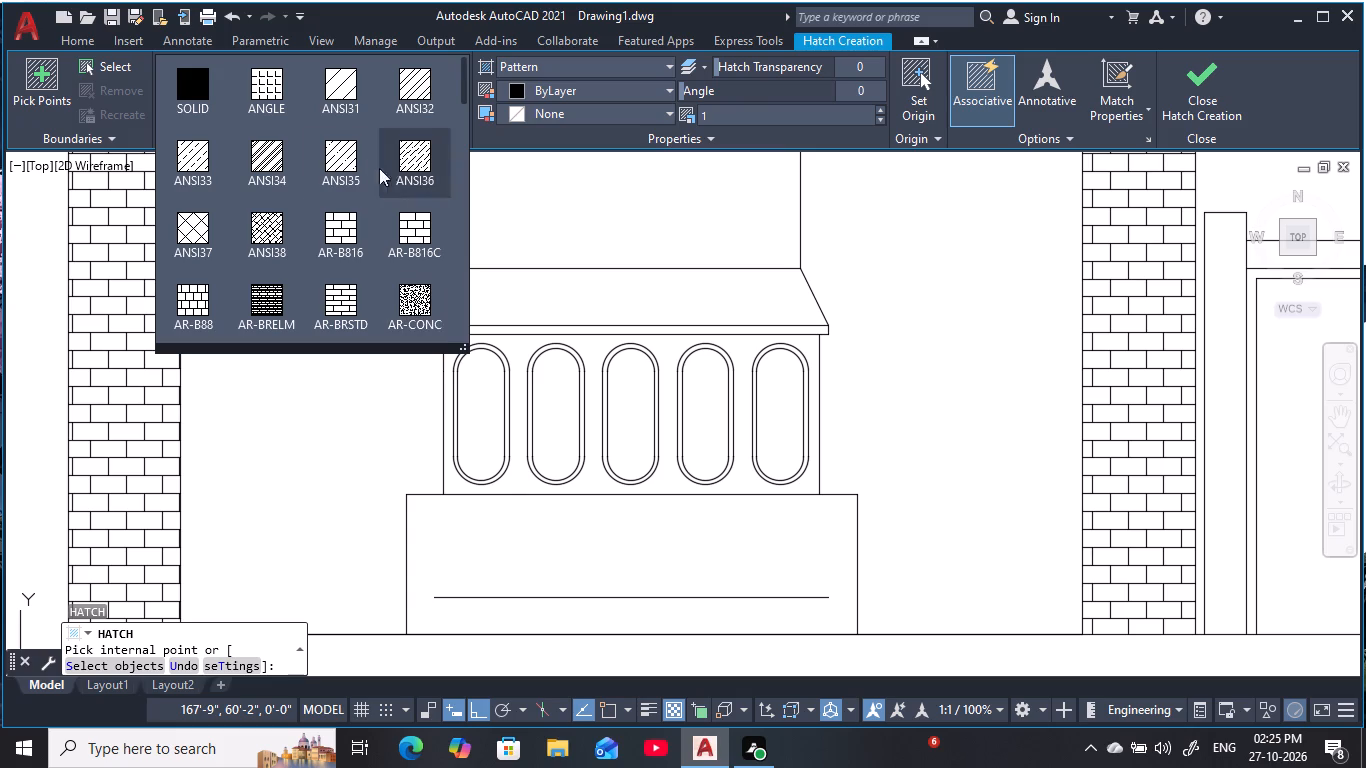
pyautogui.click(206, 233)
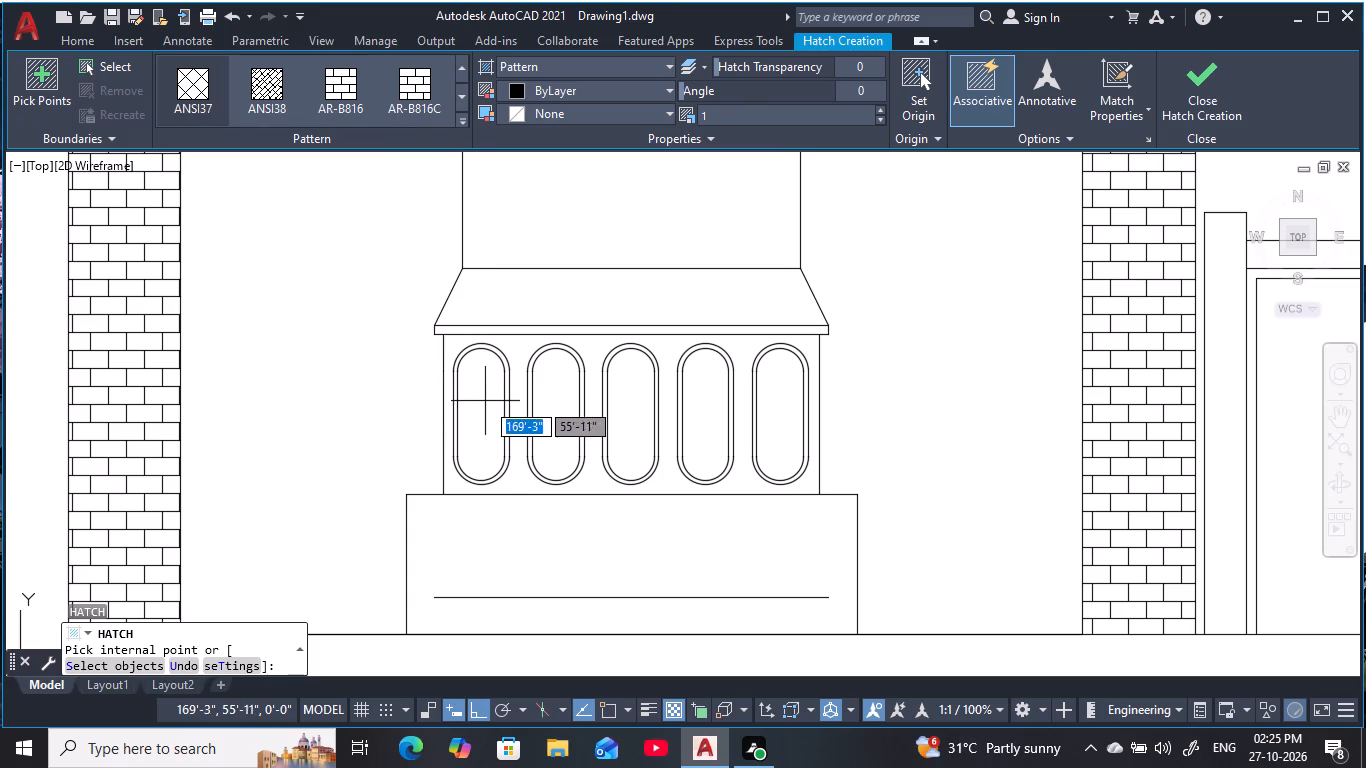
pyautogui.click(884, 109)
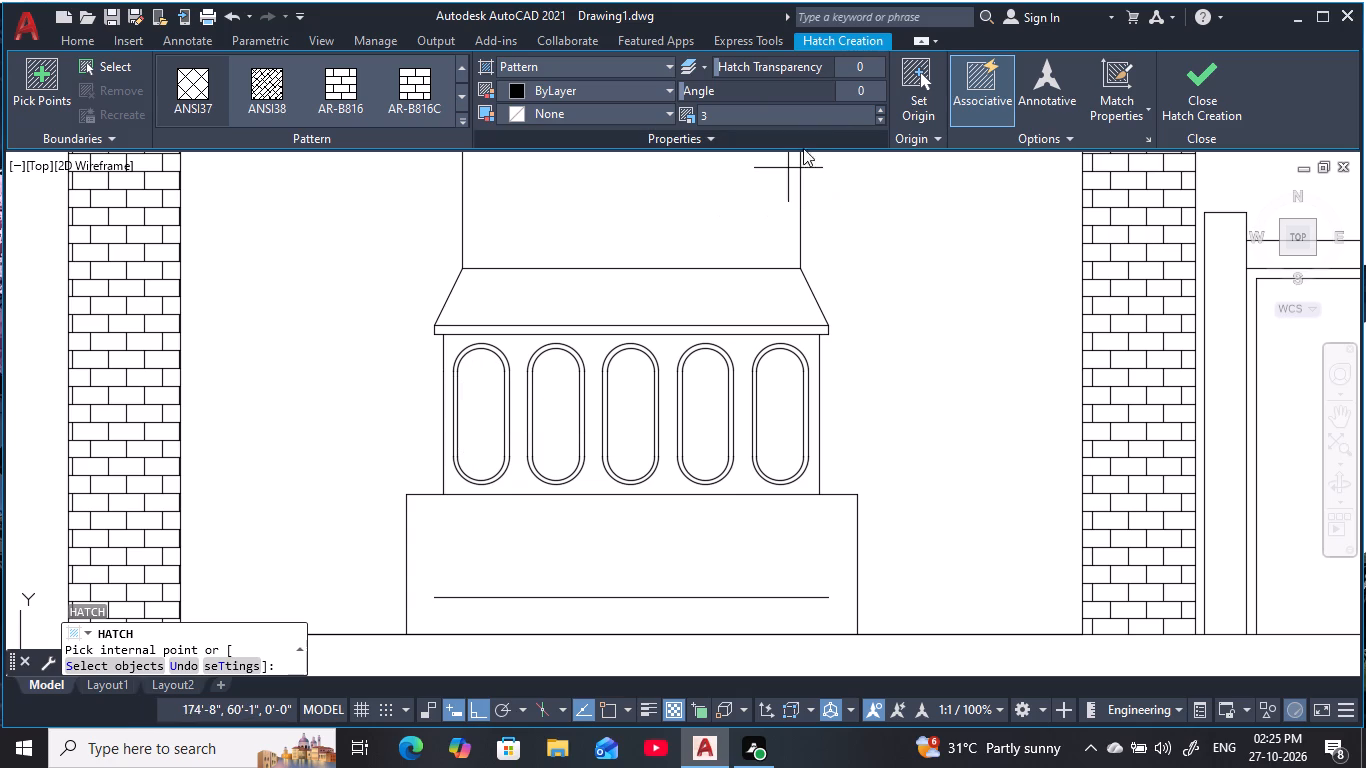
pyautogui.click(879, 119)
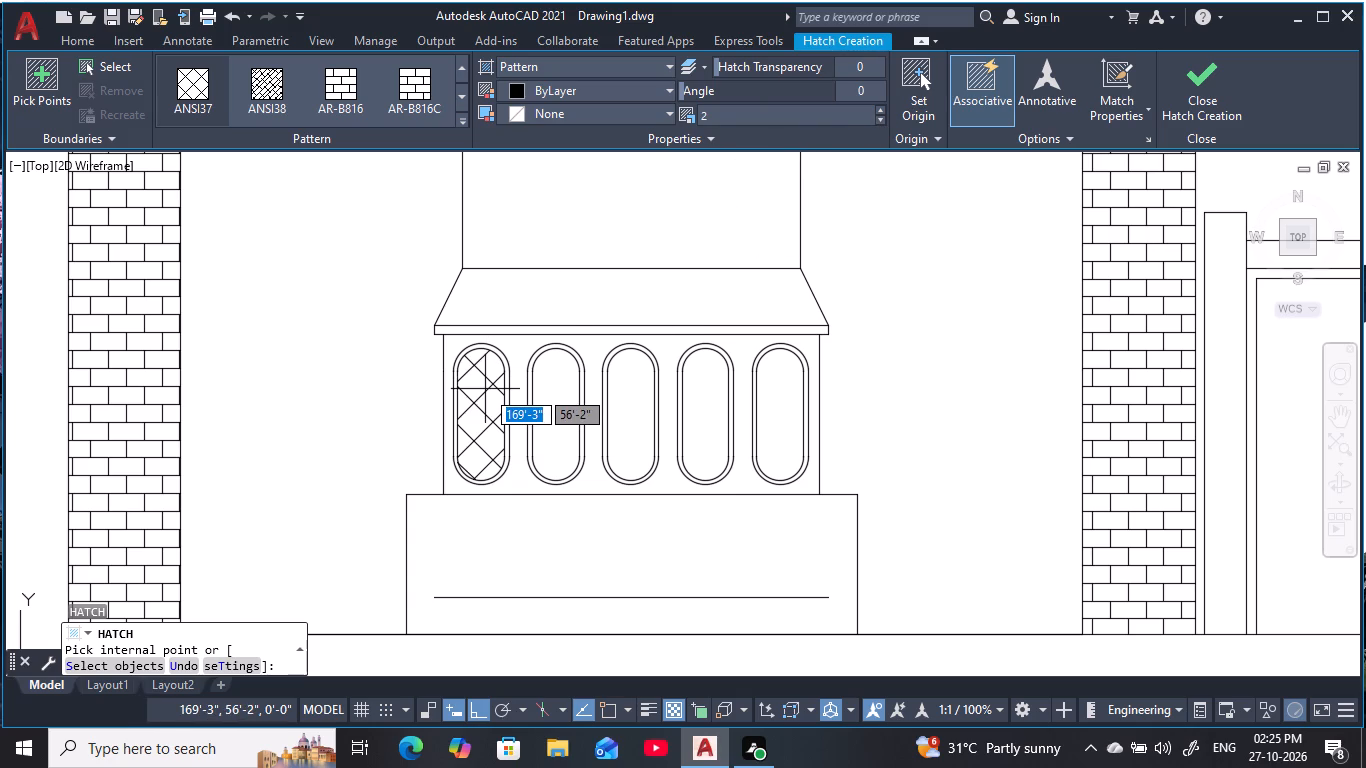
pyautogui.click(884, 120)
pyautogui.click(885, 119)
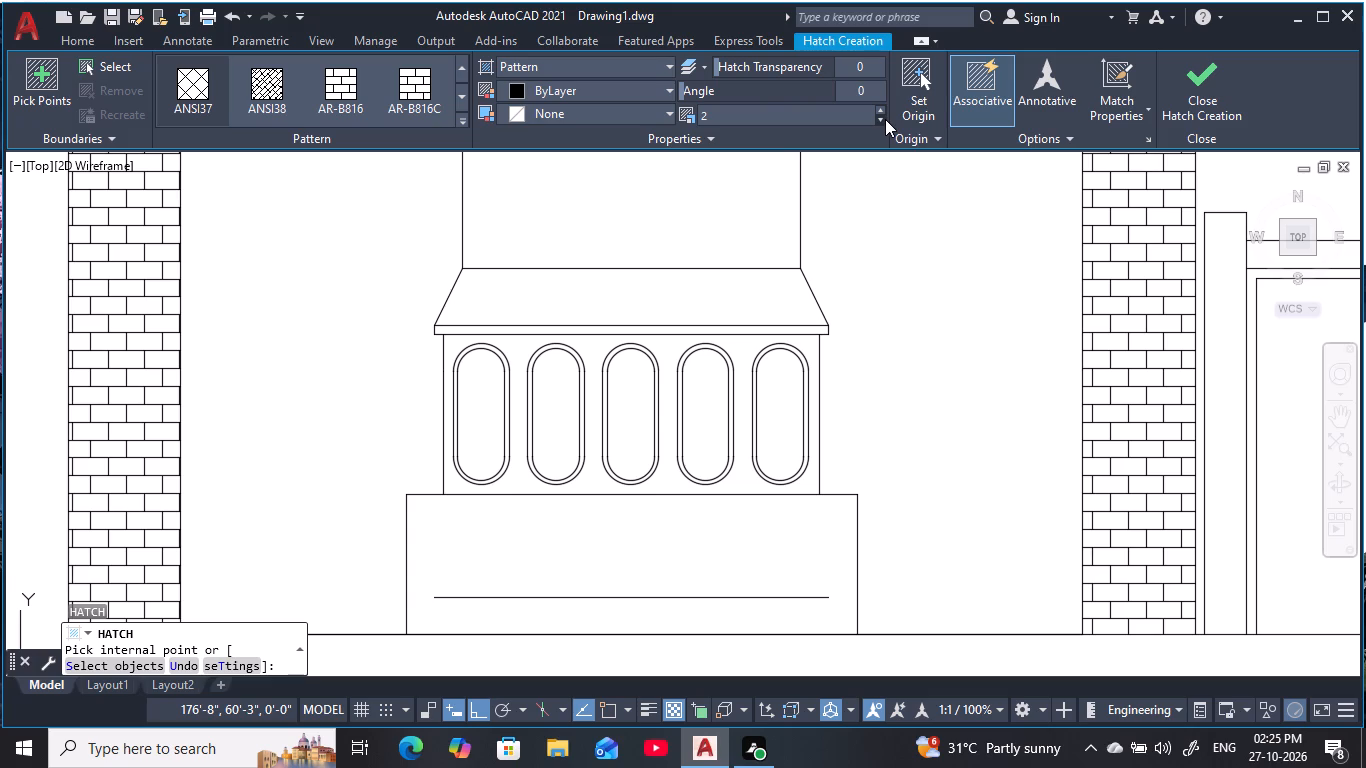
pyautogui.click(883, 119)
pyautogui.scroll(1, 478, 413)
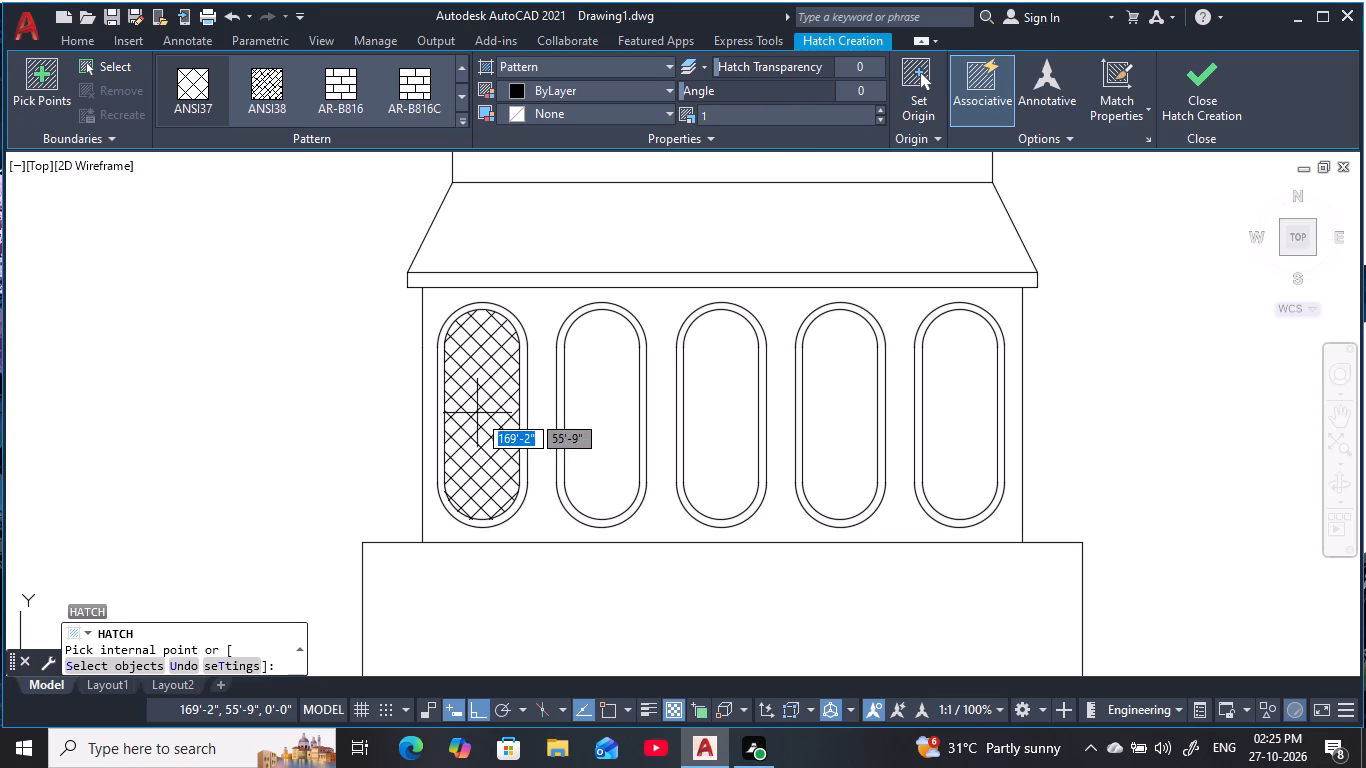
pyautogui.click(480, 404)
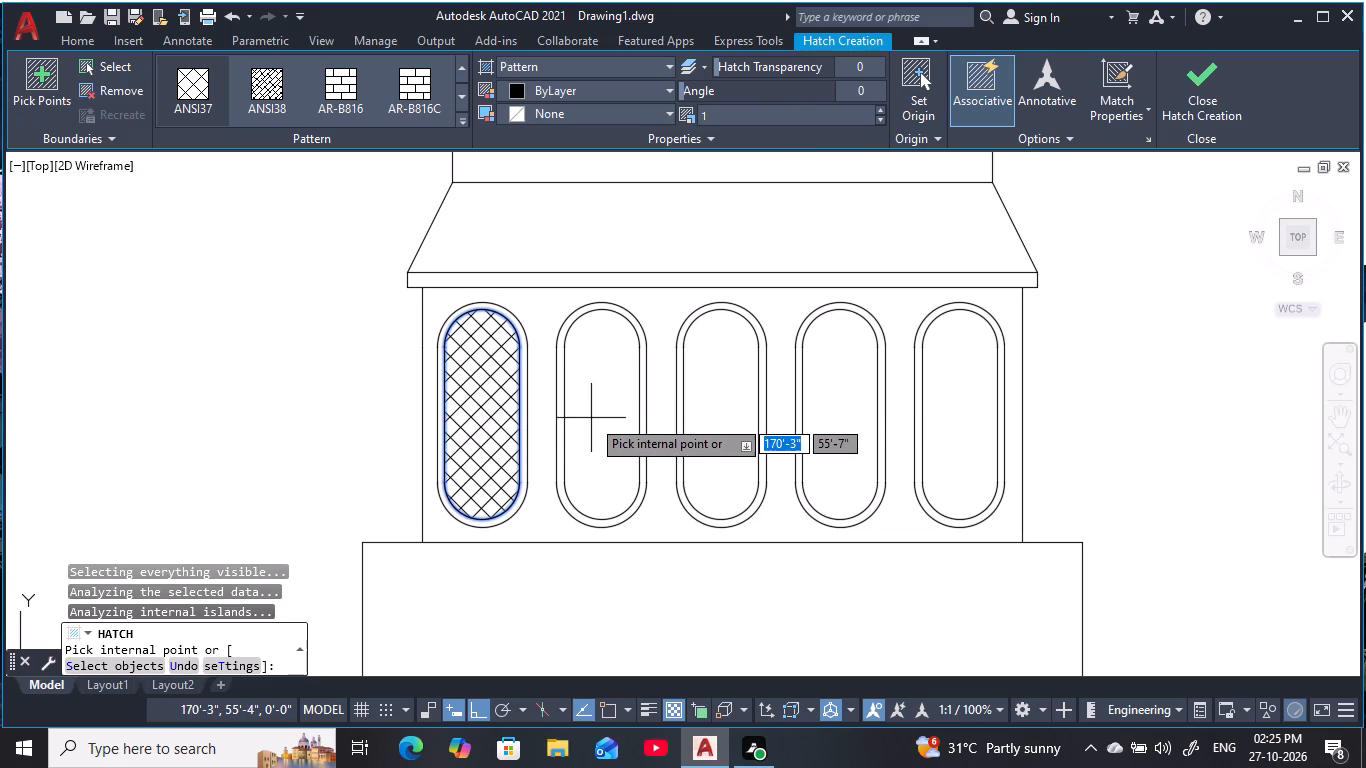
pyautogui.click(597, 416)
pyautogui.click(740, 403)
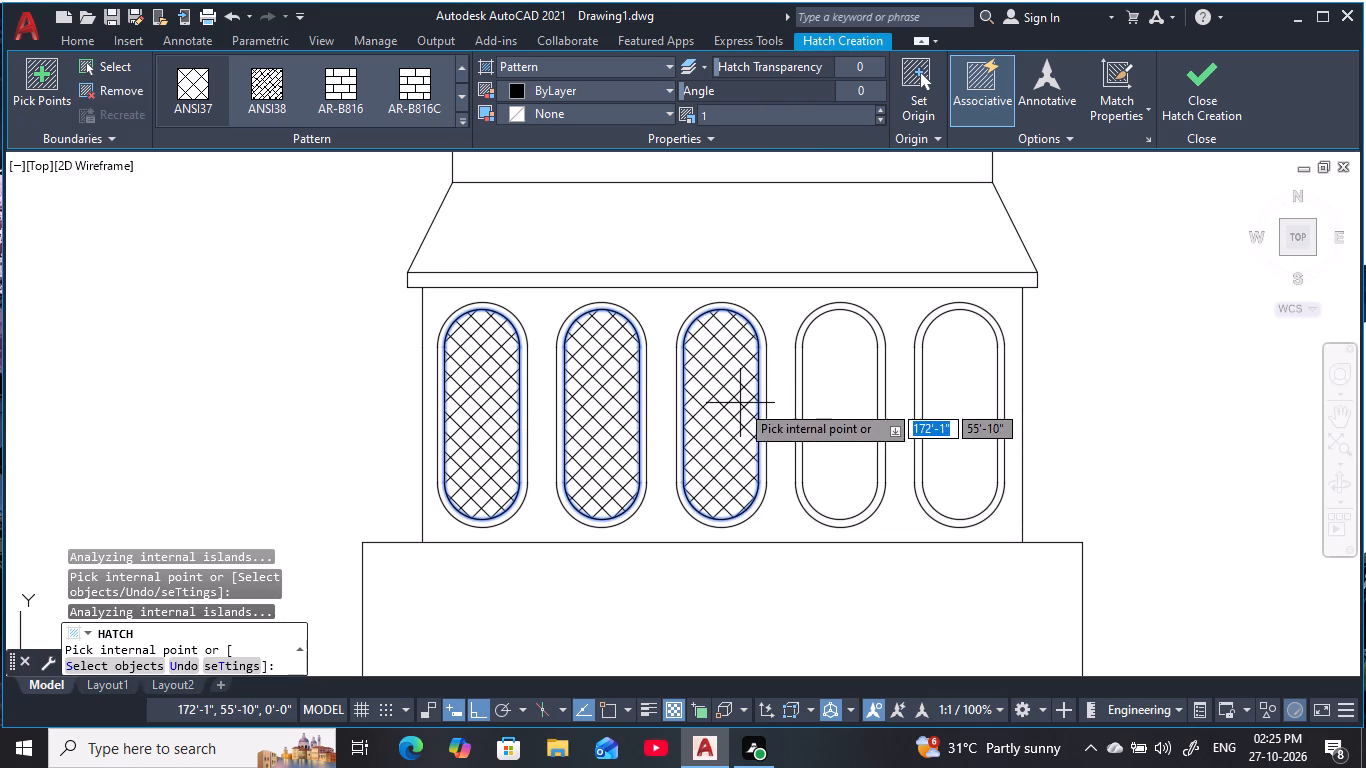
pyautogui.click(844, 398)
pyautogui.click(963, 396)
pyautogui.press('Escape')
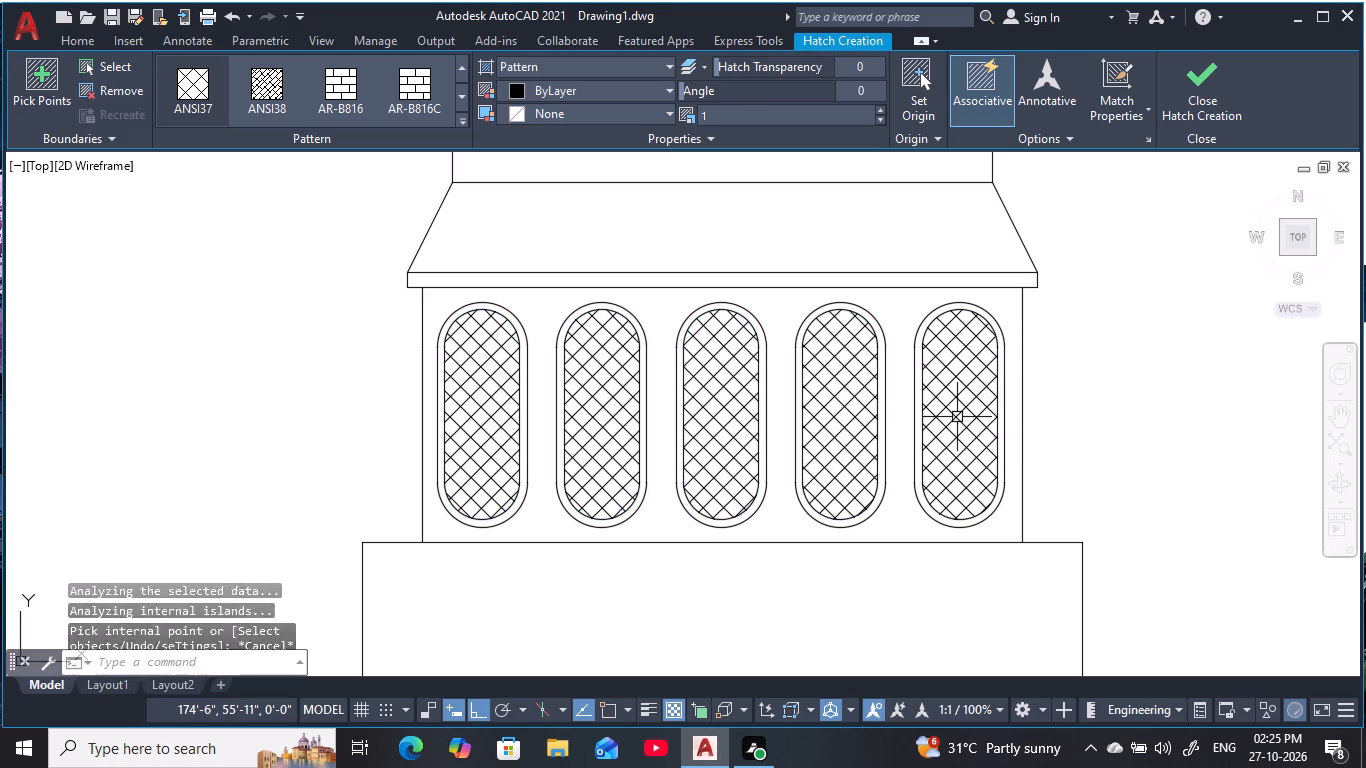
pyautogui.press('Escape')
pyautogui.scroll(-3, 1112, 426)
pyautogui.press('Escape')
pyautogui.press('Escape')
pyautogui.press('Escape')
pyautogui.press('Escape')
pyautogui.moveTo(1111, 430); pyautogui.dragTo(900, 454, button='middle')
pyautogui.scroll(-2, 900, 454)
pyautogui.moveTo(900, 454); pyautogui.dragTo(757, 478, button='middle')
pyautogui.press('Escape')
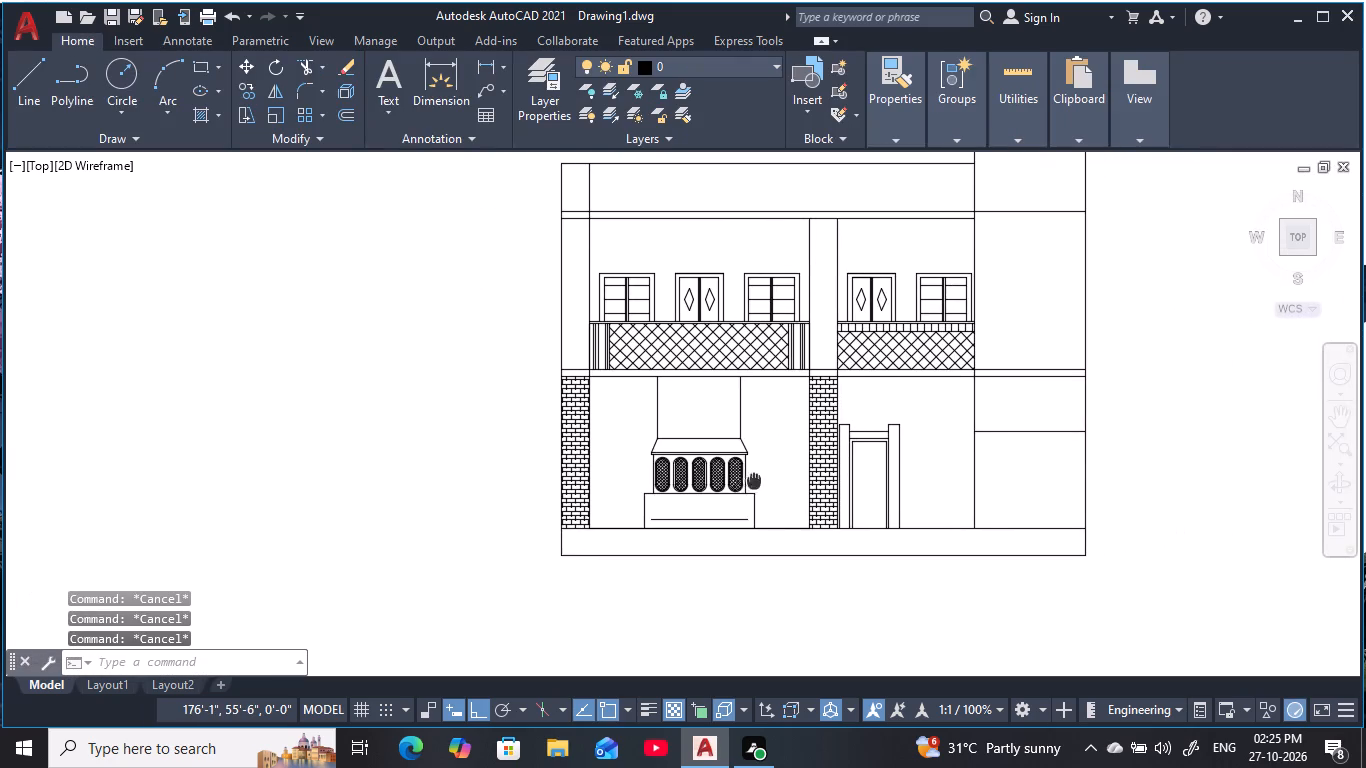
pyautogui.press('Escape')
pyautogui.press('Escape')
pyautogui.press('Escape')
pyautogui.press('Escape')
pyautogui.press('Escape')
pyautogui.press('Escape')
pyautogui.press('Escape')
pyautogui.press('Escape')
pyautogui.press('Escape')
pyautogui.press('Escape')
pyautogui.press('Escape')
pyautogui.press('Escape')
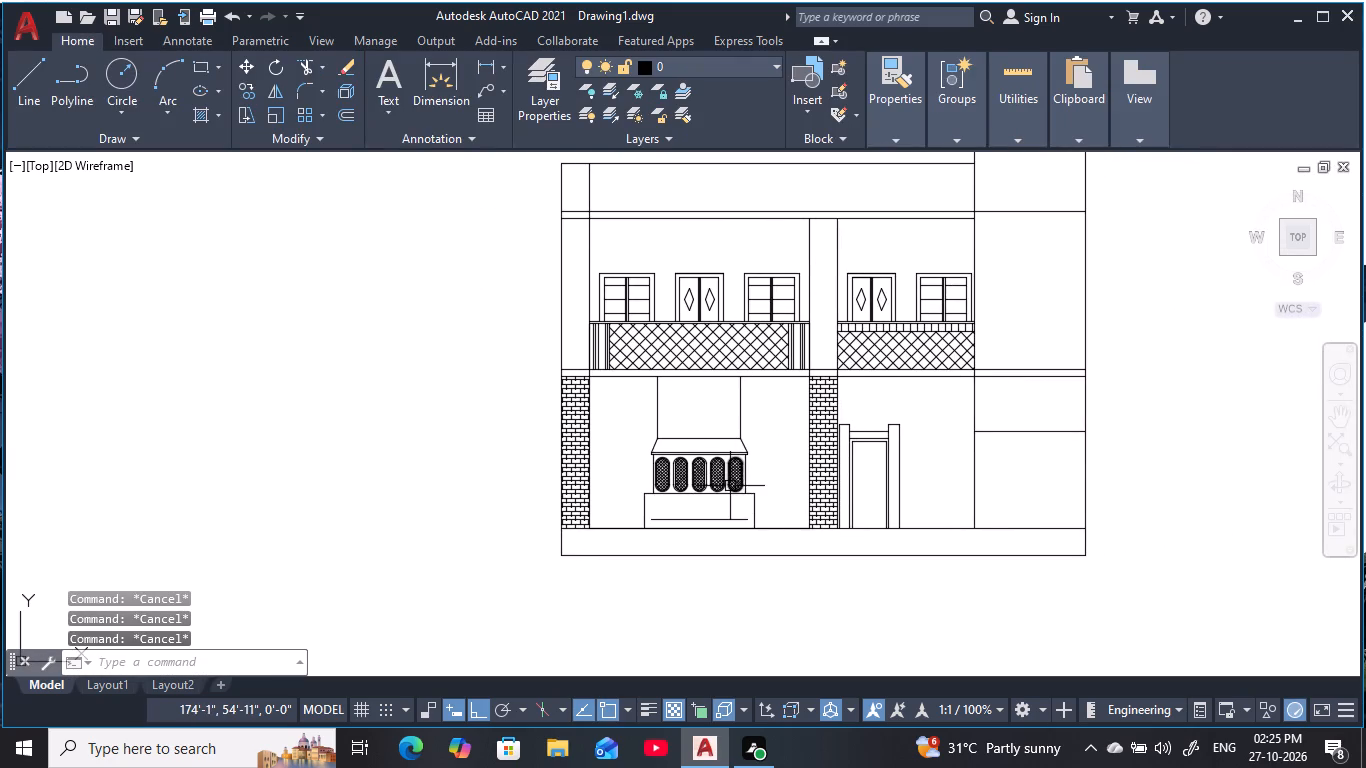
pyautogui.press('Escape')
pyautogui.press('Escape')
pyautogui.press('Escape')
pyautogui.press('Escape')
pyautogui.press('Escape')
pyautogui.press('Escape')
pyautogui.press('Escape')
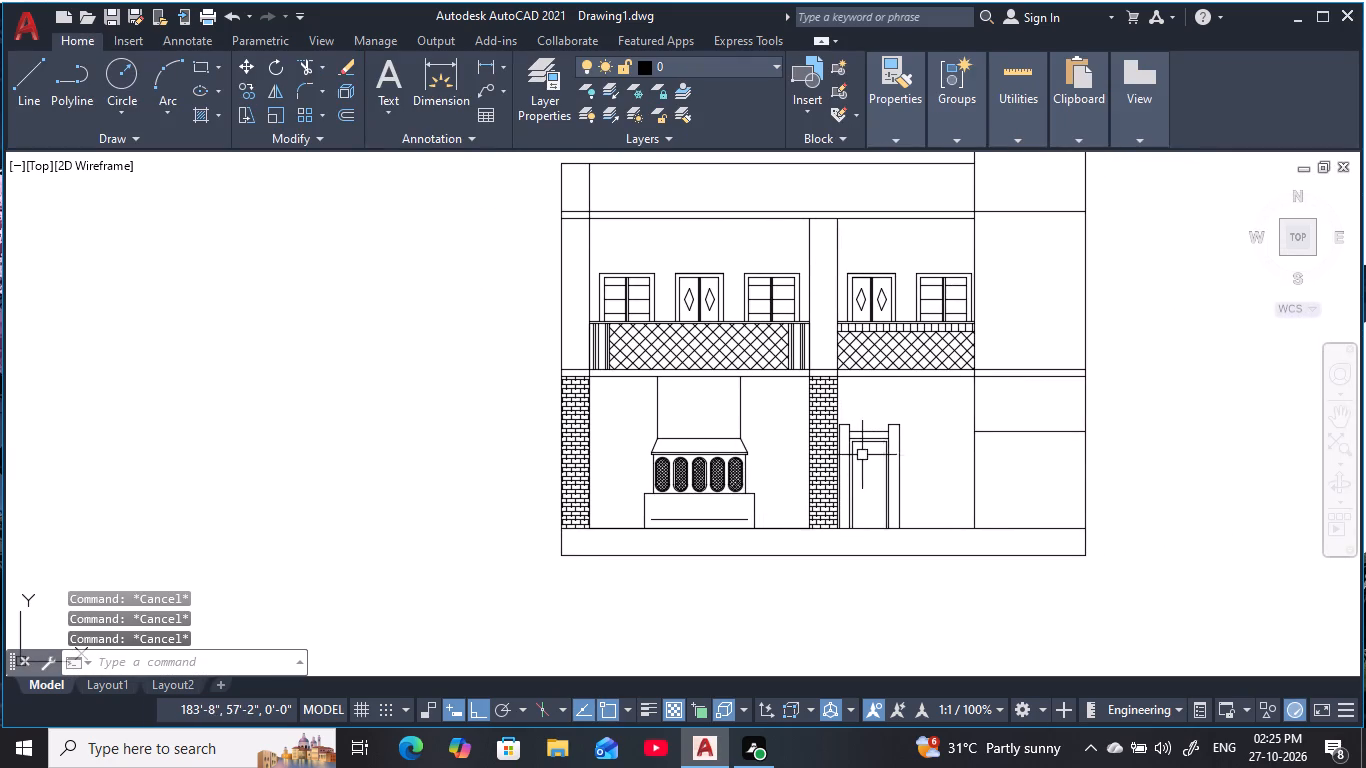
# Save the drawing in the Documents folder under the file name "two storey elevation".
pyautogui.moveTo(861, 455); pyautogui.dragTo(740, 534, button='middle')
pyautogui.scroll(-1, 740, 534)
pyautogui.hotkey('ctrl', 's')
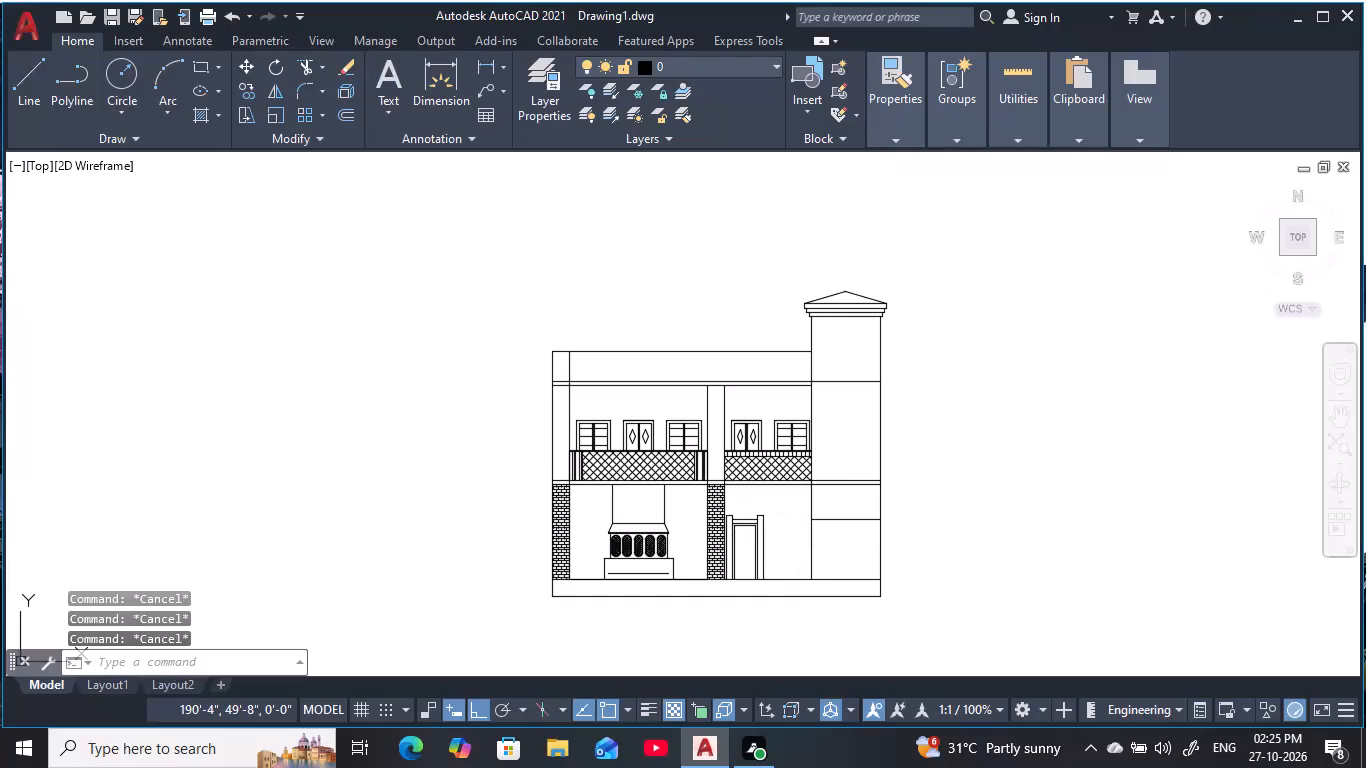
pyautogui.press('BackSpace')
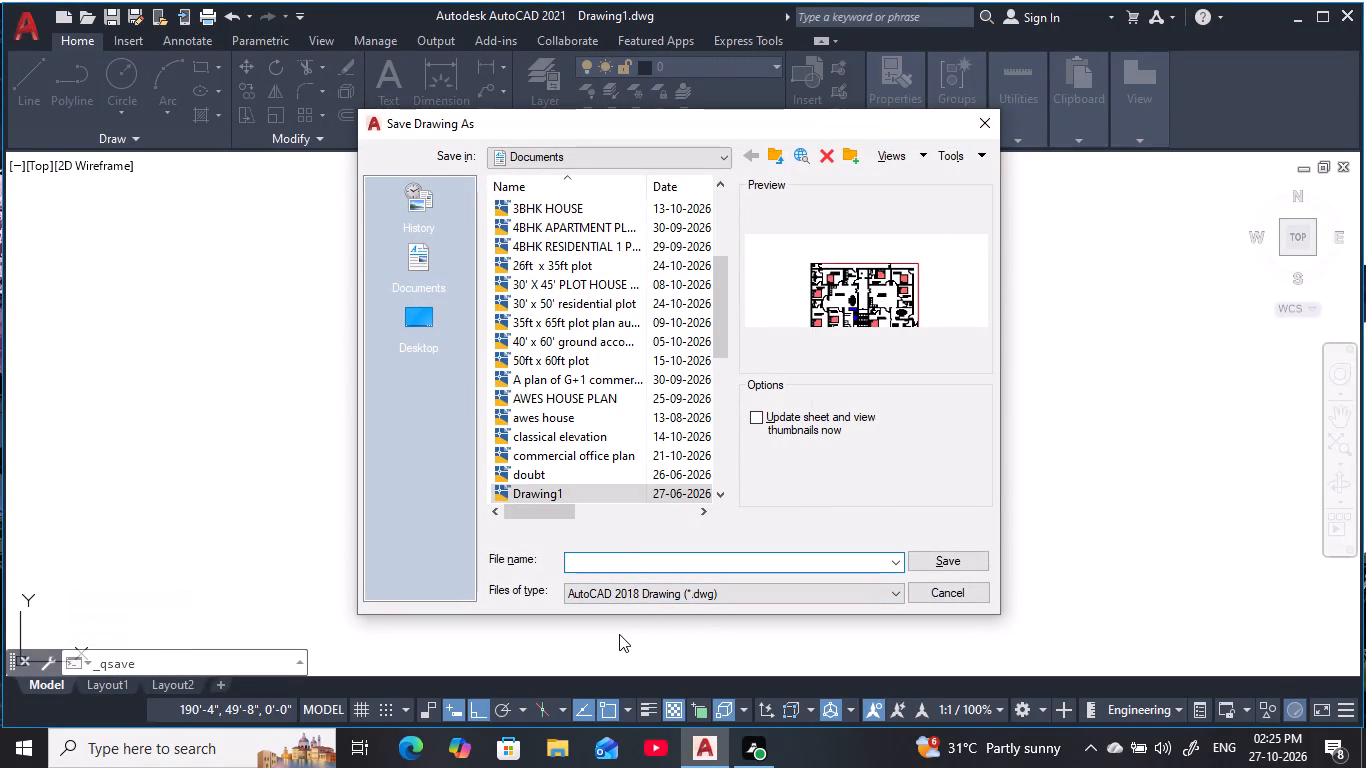
pyautogui.write('two')
pyautogui.press('space')
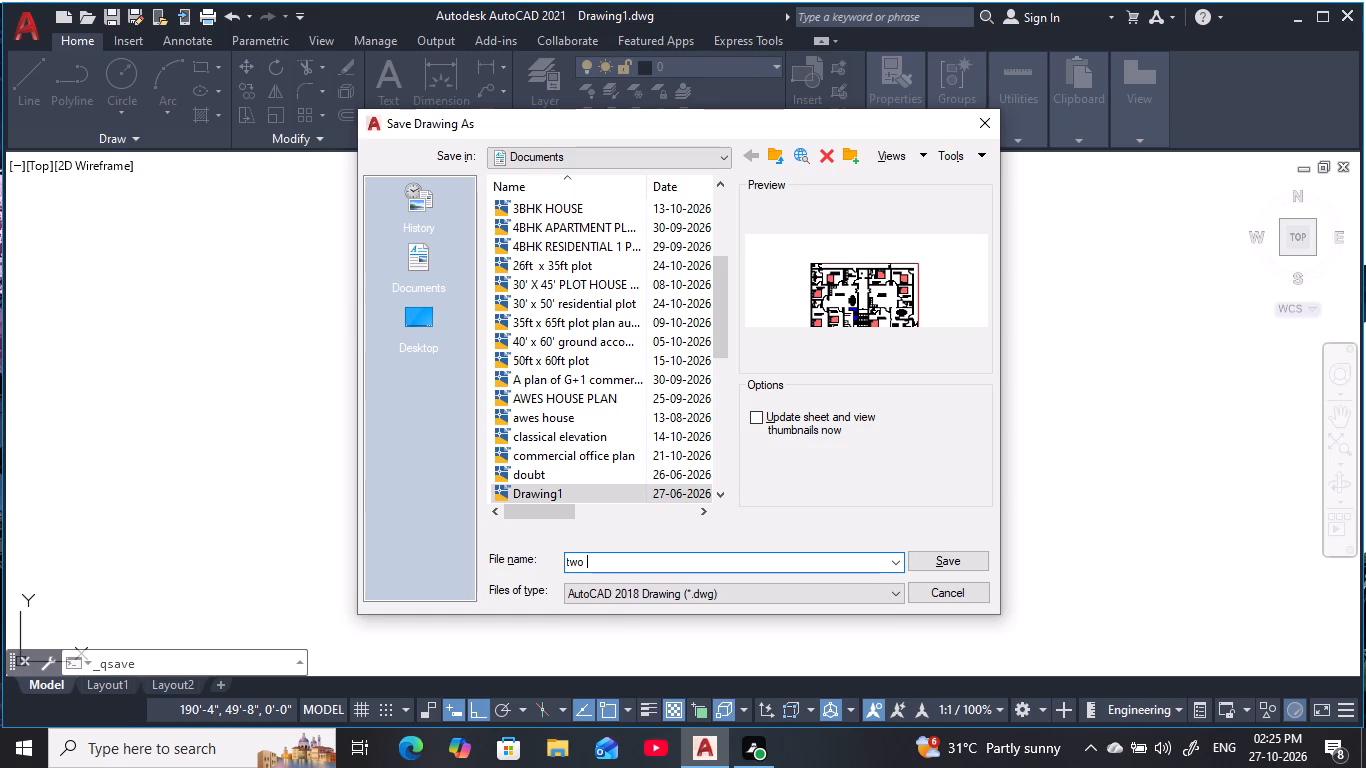
pyautogui.write('s')
pyautogui.press('t')
pyautogui.press('o')
pyautogui.write('rey el')
pyautogui.write('eb')
pyautogui.press('BackSpace')
pyautogui.write('va')
pyautogui.write('ti')
pyautogui.press('o')
pyautogui.press('n')
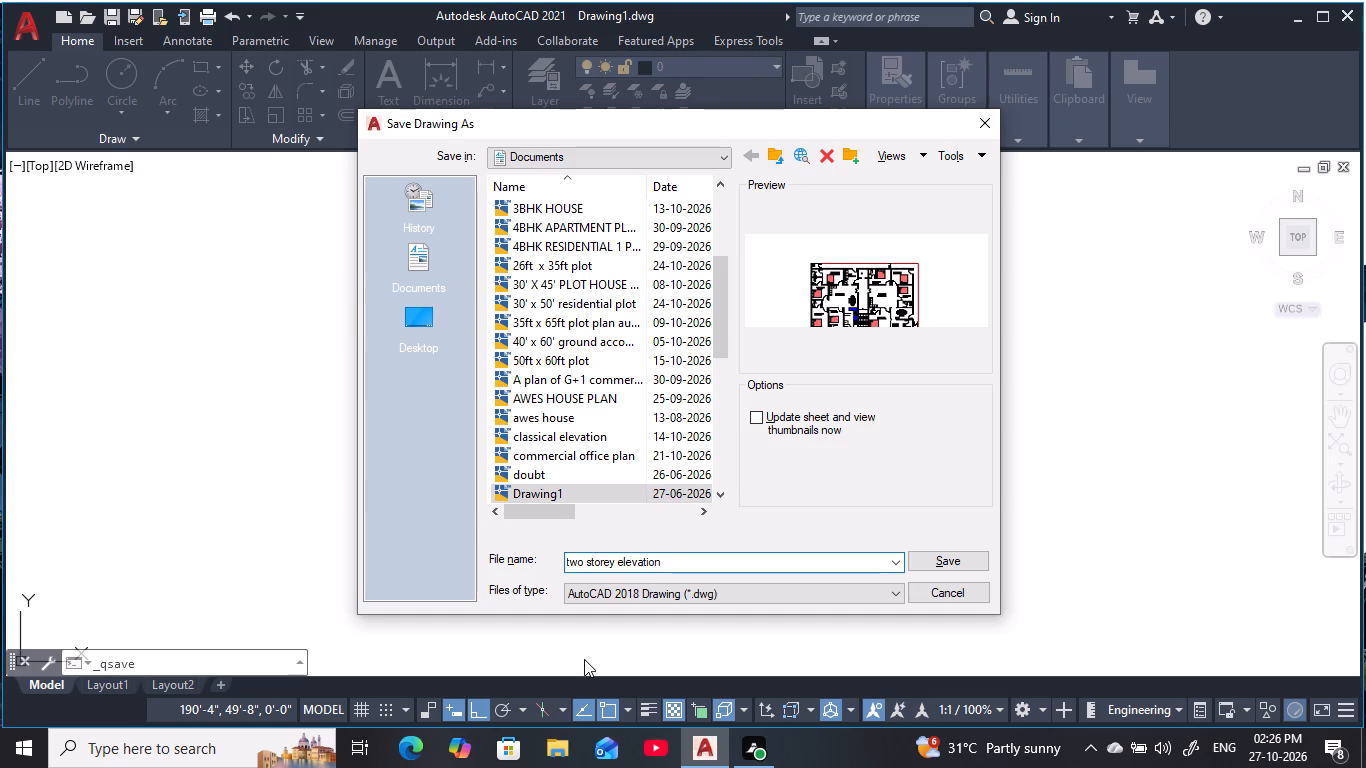
pyautogui.press('Return')
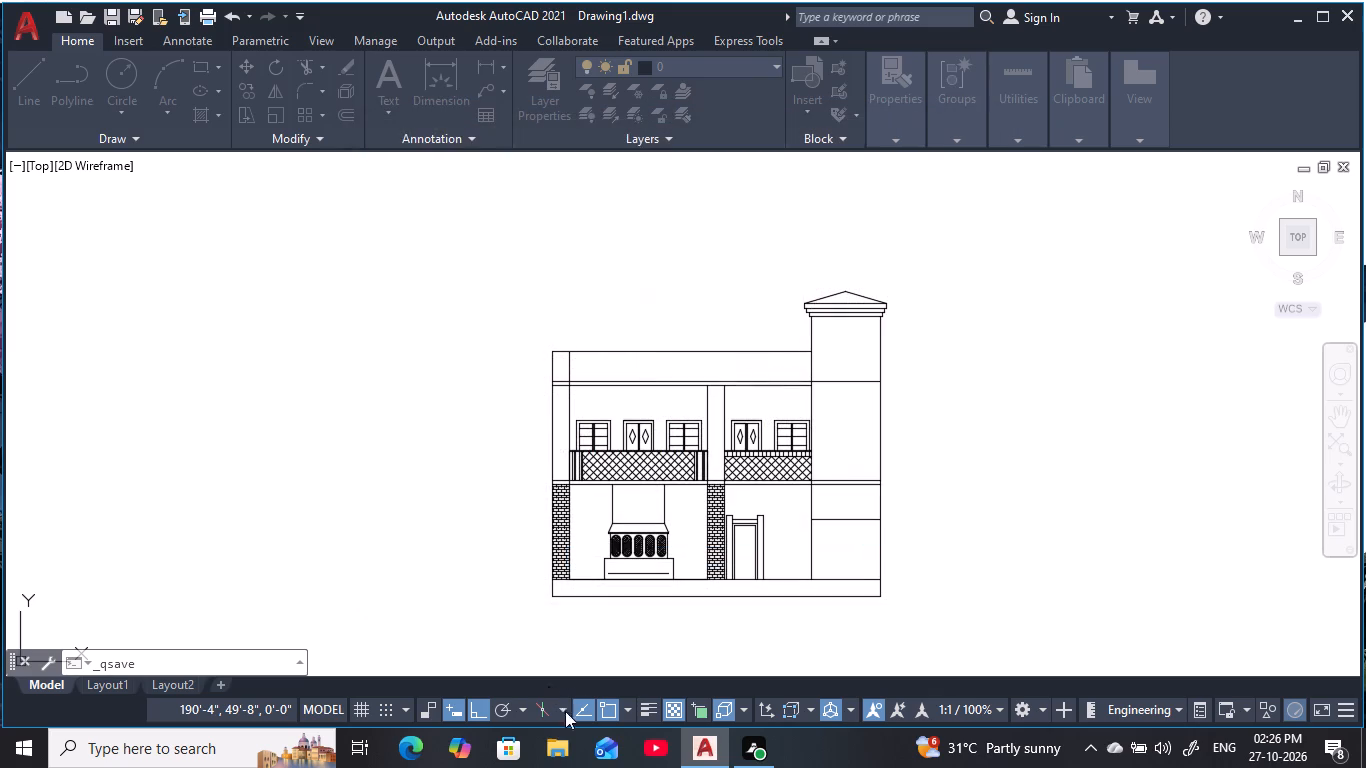
pyautogui.press('Escape')
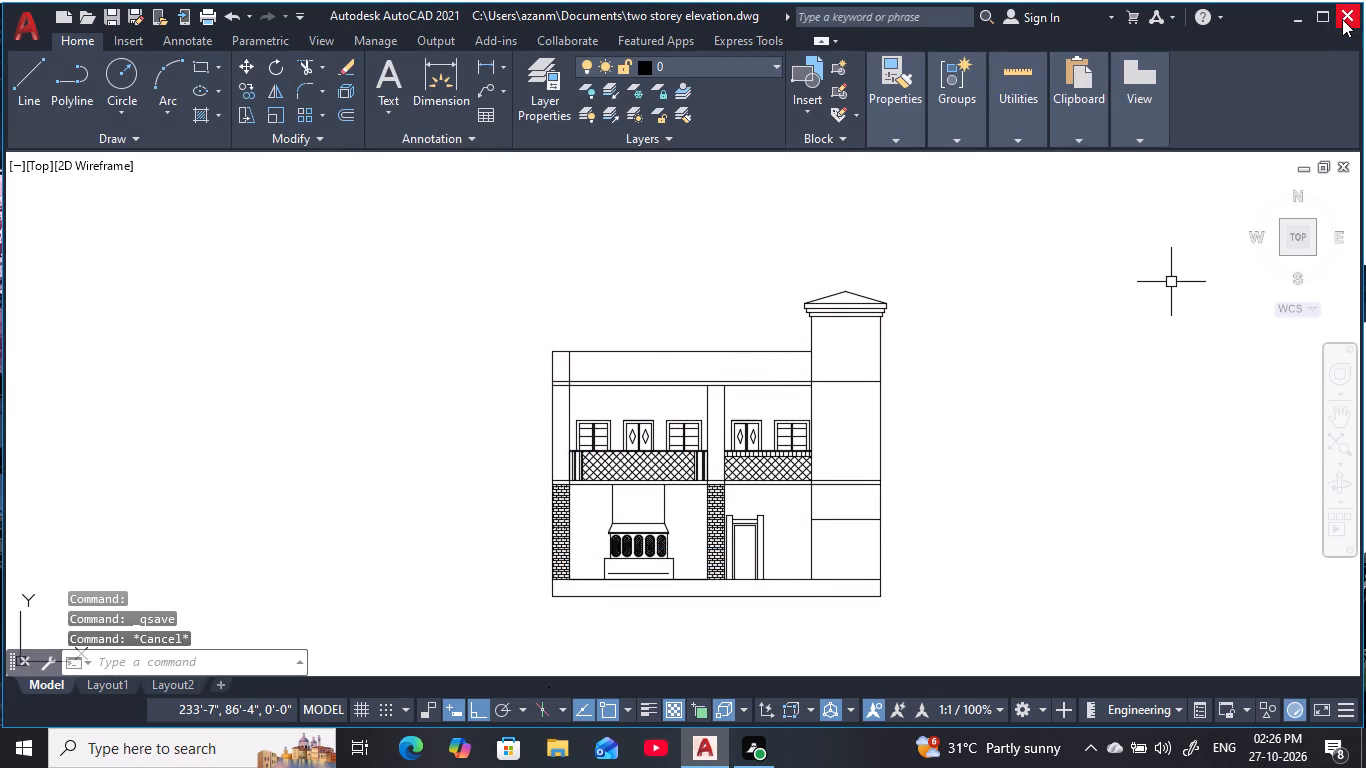
# Close AutoCAD.
pyautogui.click(1342, 19)
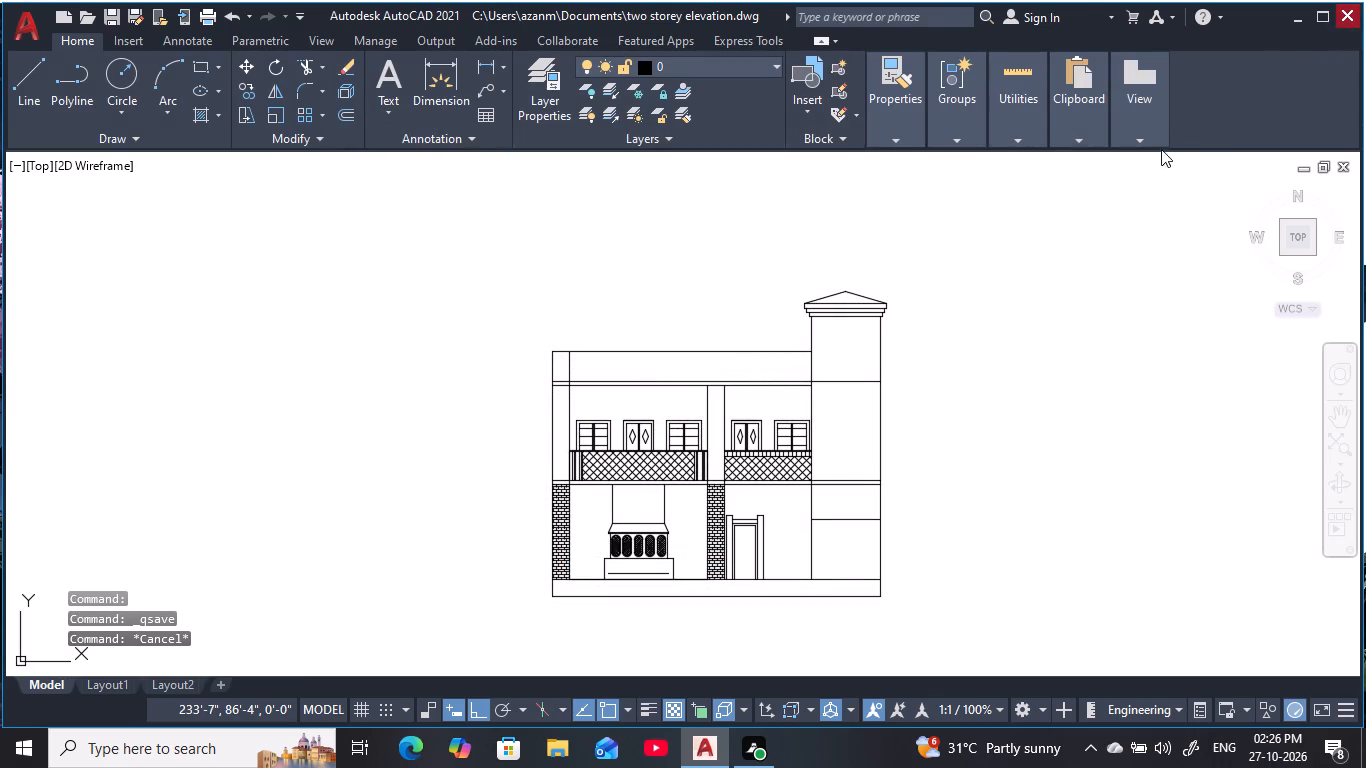
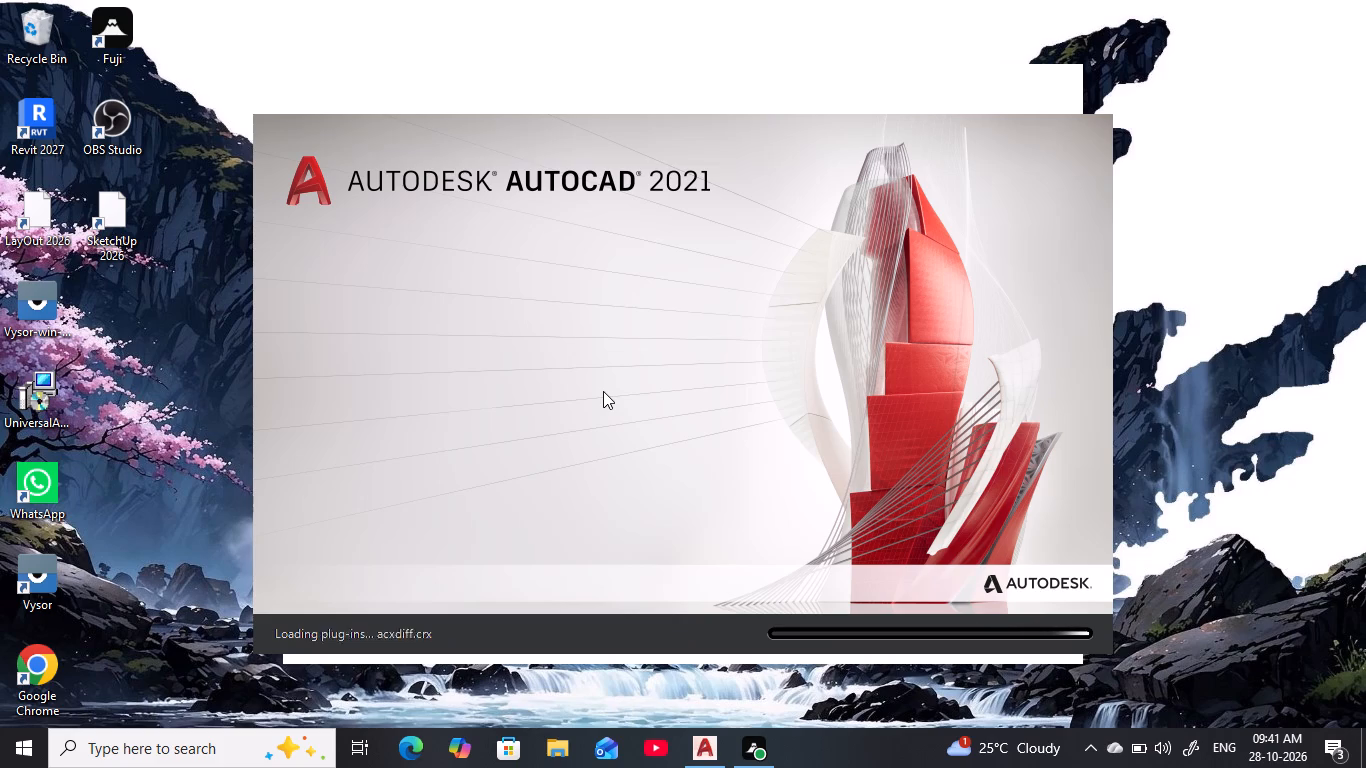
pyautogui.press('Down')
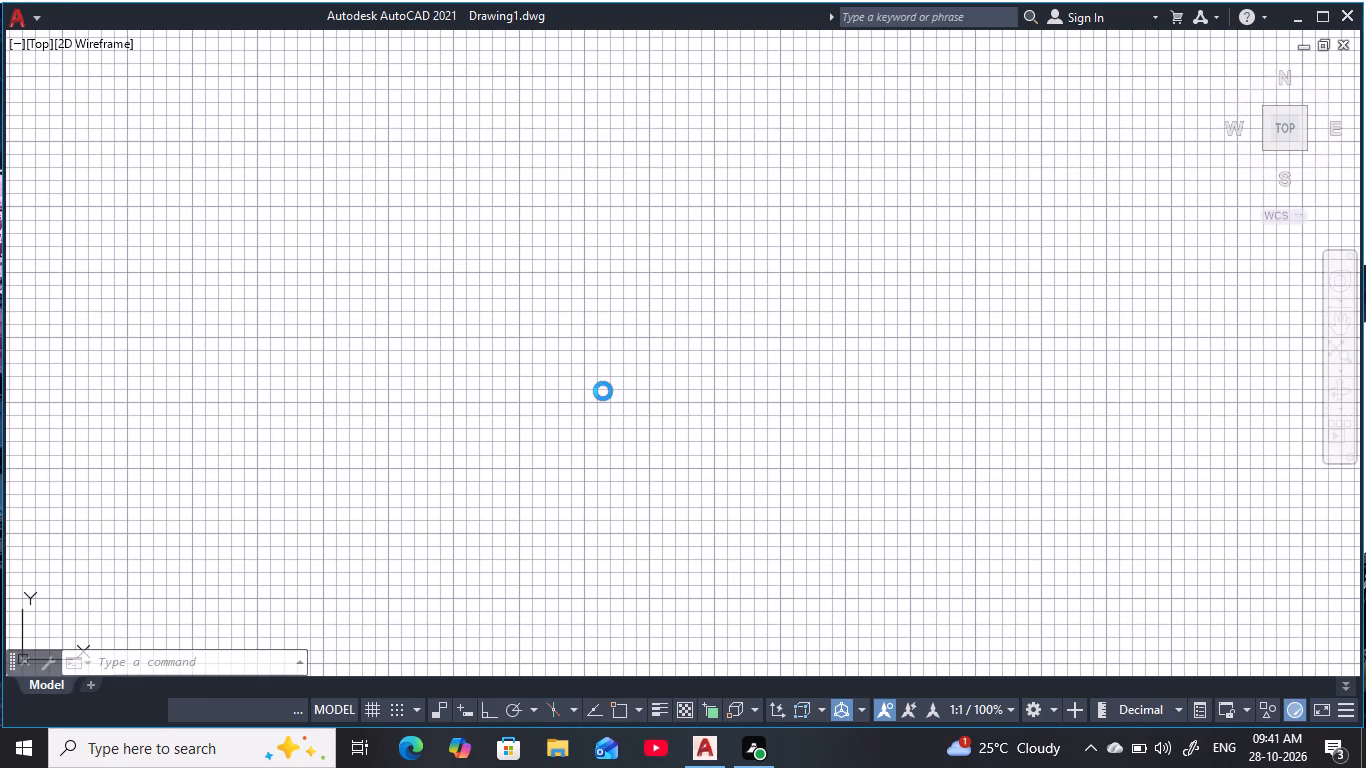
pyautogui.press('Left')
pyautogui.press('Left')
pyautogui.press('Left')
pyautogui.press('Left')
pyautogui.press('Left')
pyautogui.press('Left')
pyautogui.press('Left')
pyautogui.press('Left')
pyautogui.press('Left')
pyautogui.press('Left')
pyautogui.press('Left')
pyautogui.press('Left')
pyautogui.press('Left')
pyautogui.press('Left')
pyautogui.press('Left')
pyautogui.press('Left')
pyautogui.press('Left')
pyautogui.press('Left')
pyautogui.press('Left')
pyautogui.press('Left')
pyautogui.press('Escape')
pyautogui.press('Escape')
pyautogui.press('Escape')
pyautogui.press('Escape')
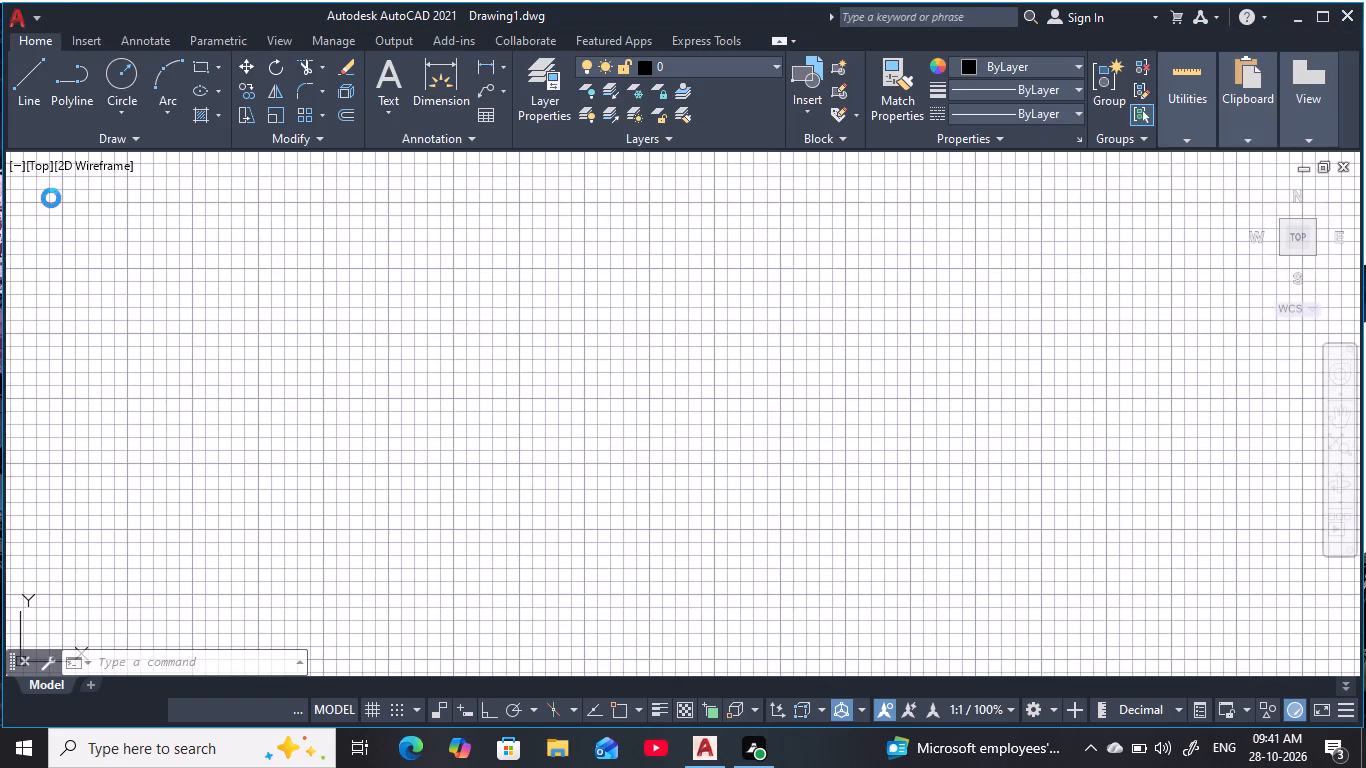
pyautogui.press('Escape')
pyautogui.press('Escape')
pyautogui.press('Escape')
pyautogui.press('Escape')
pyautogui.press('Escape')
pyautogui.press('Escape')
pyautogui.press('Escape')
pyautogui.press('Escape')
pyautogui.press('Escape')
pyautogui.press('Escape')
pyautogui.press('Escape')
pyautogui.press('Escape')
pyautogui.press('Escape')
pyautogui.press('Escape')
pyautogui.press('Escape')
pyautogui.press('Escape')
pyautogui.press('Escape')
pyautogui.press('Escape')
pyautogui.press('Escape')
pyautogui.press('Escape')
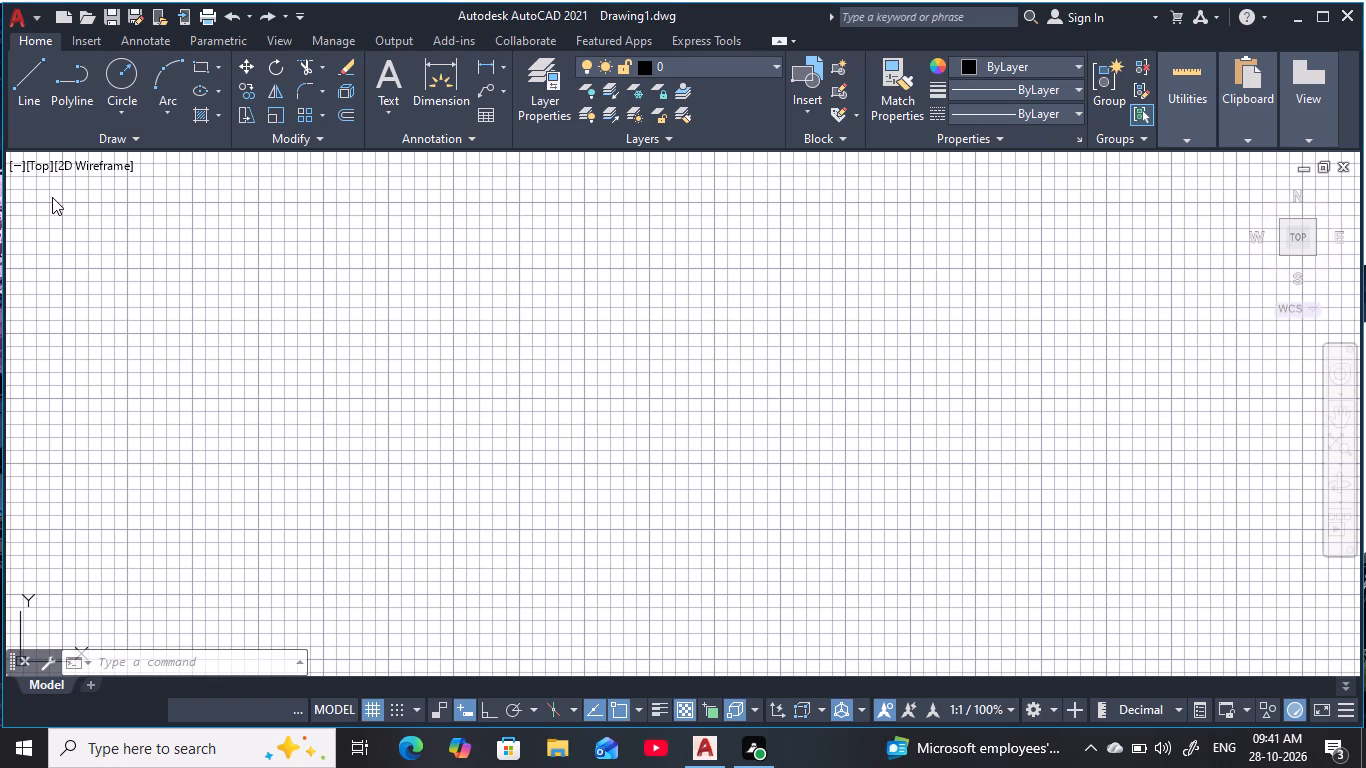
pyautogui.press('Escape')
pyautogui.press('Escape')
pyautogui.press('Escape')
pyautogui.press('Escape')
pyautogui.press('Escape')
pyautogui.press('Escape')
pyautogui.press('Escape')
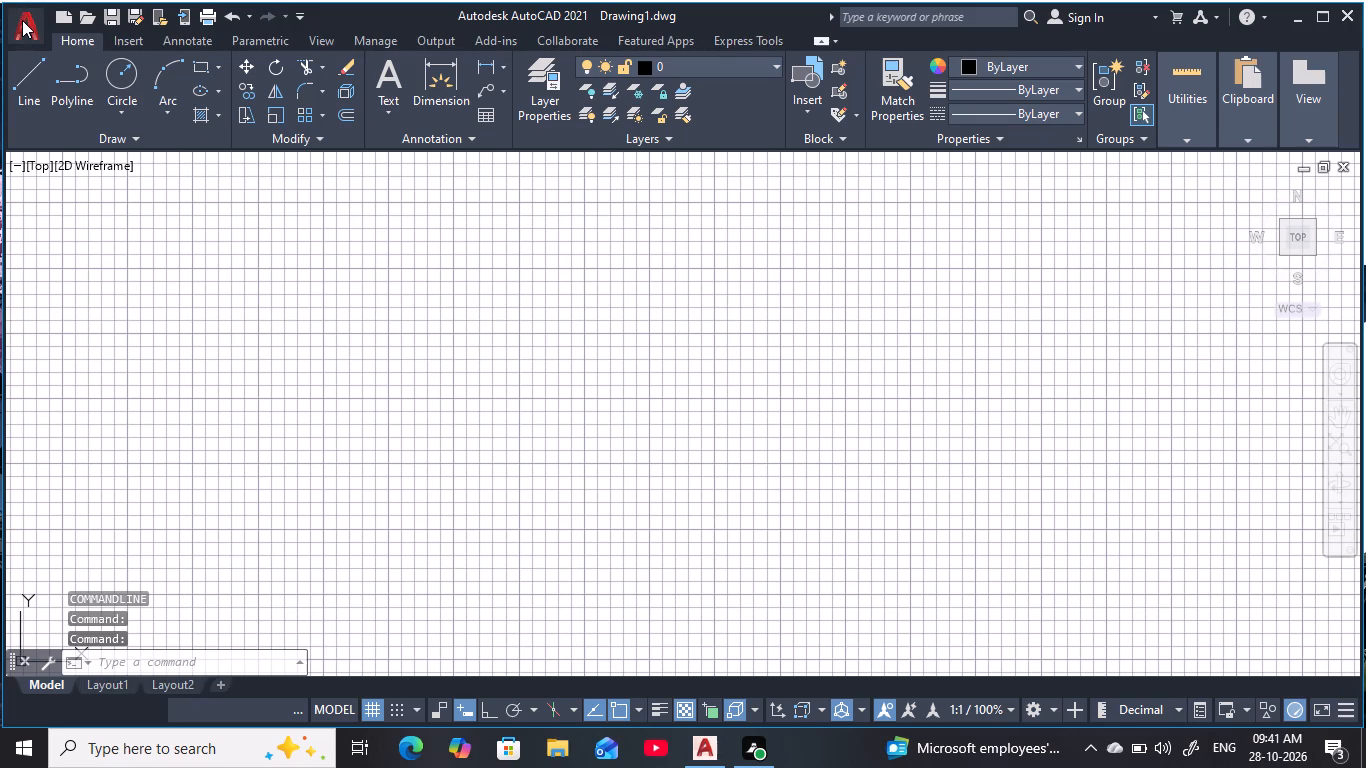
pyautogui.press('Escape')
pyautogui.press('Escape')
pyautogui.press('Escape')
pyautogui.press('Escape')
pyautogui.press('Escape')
# Close the blank Drawing1 drawing.
pyautogui.click(22, 20)
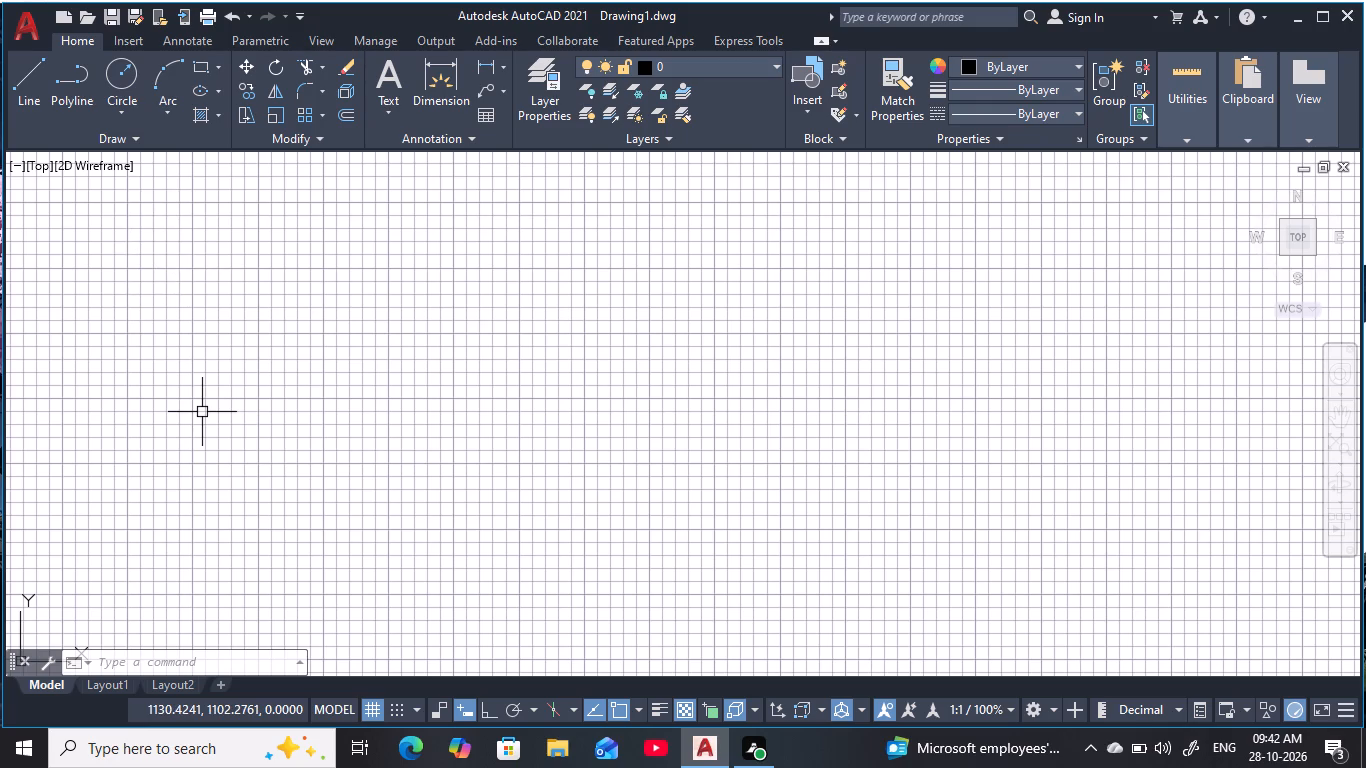
pyautogui.click(21, 22)
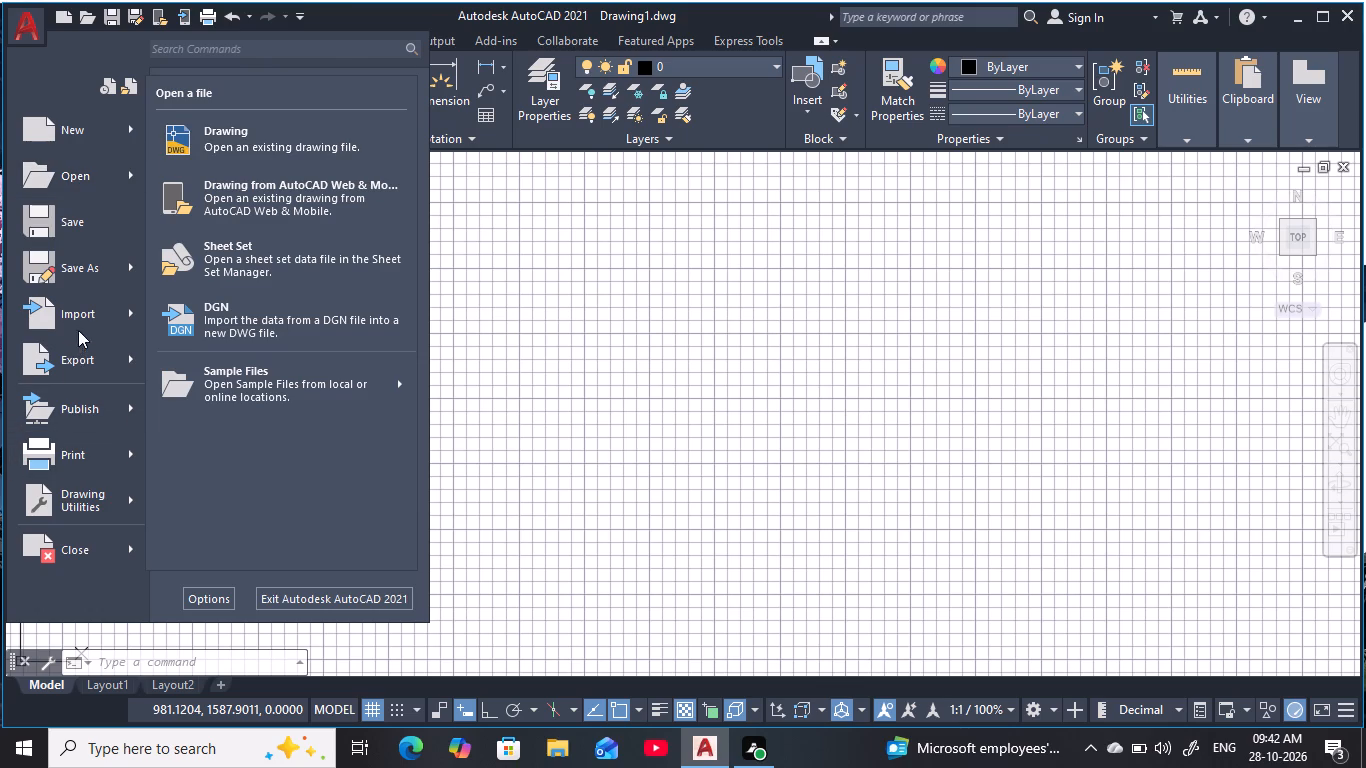
pyautogui.click(81, 549)
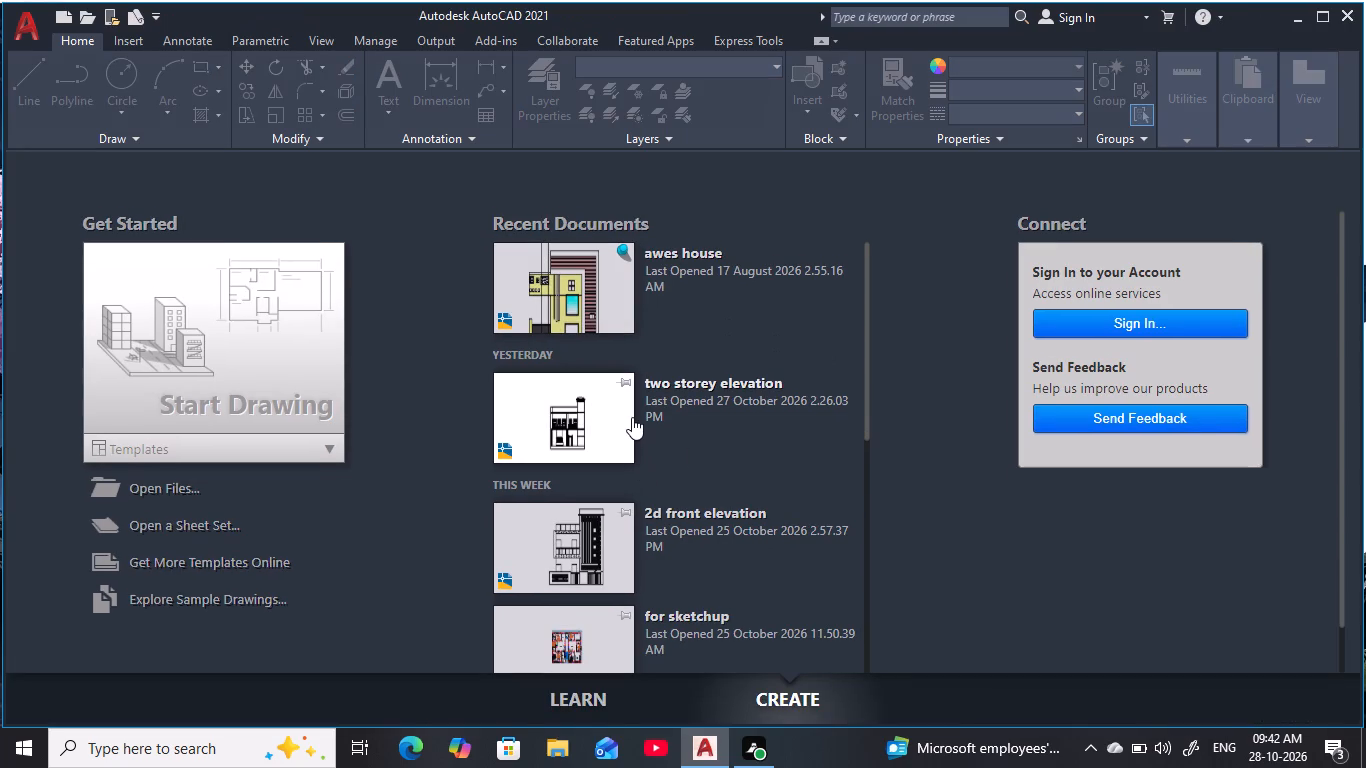
# Open the recent drawing "two storey elevation".
pyautogui.click(612, 409)
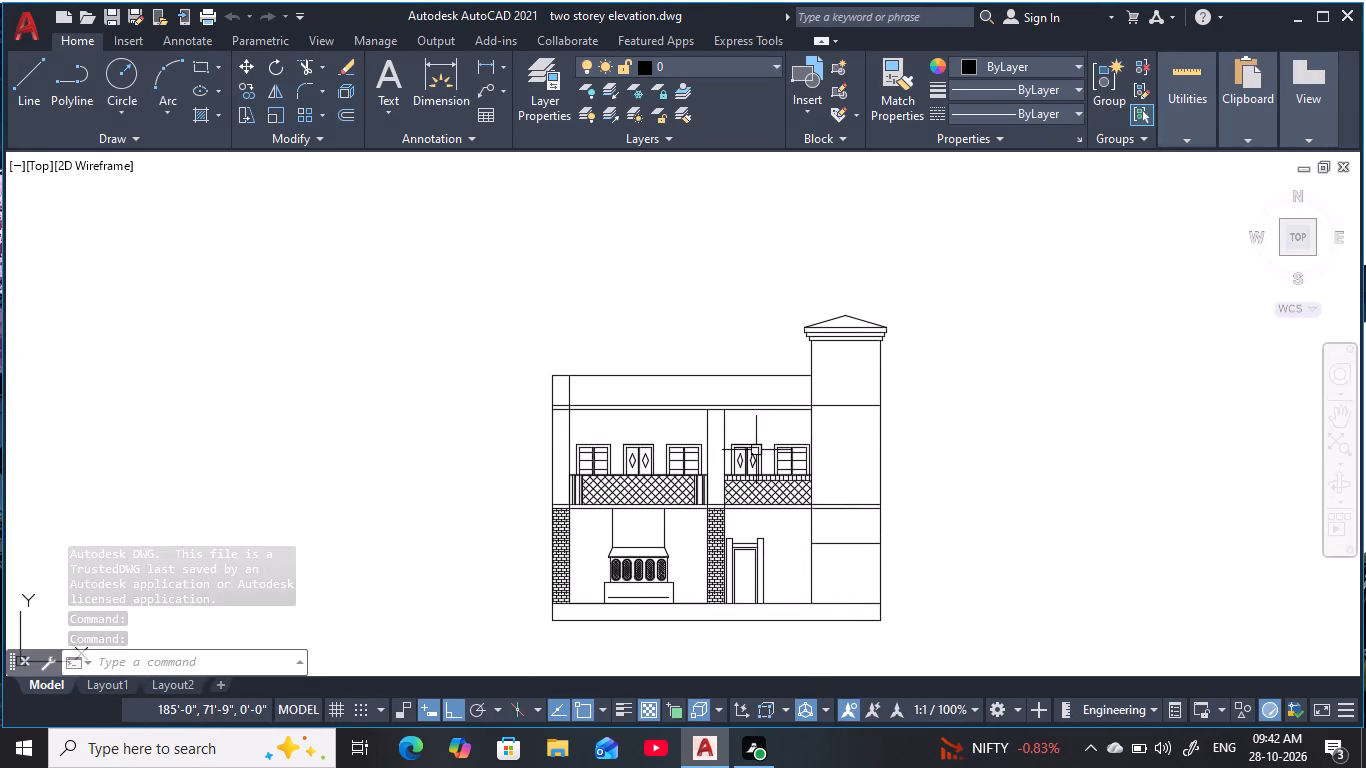
# Examine the ground floor of the elevation, from the arched-panel feature between the brick columns to the door and tower base.
pyautogui.scroll(2, 721, 549)
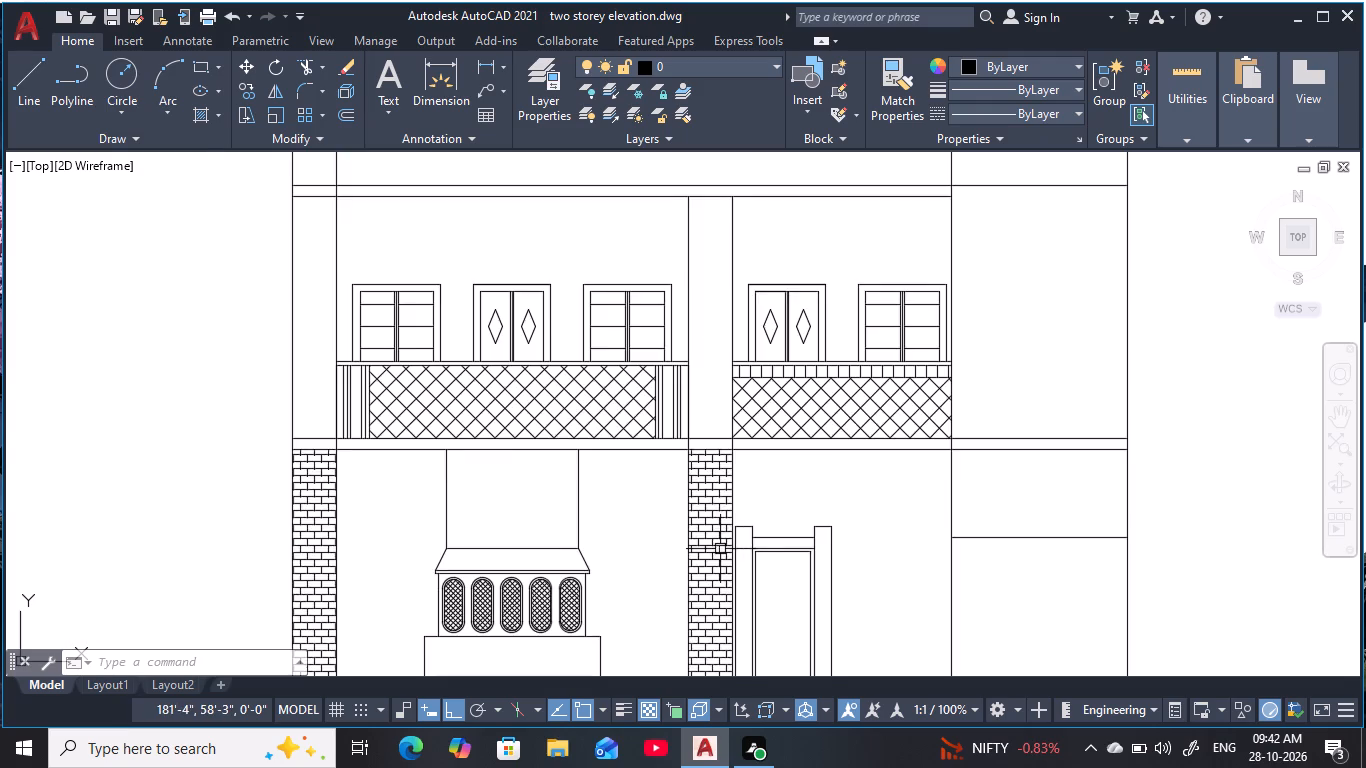
pyautogui.moveTo(718, 549); pyautogui.dragTo(579, 478, button='middle')
pyautogui.scroll(-1, 578, 478)
pyautogui.middleClick(577, 477)
pyautogui.scroll(1, 575, 479)
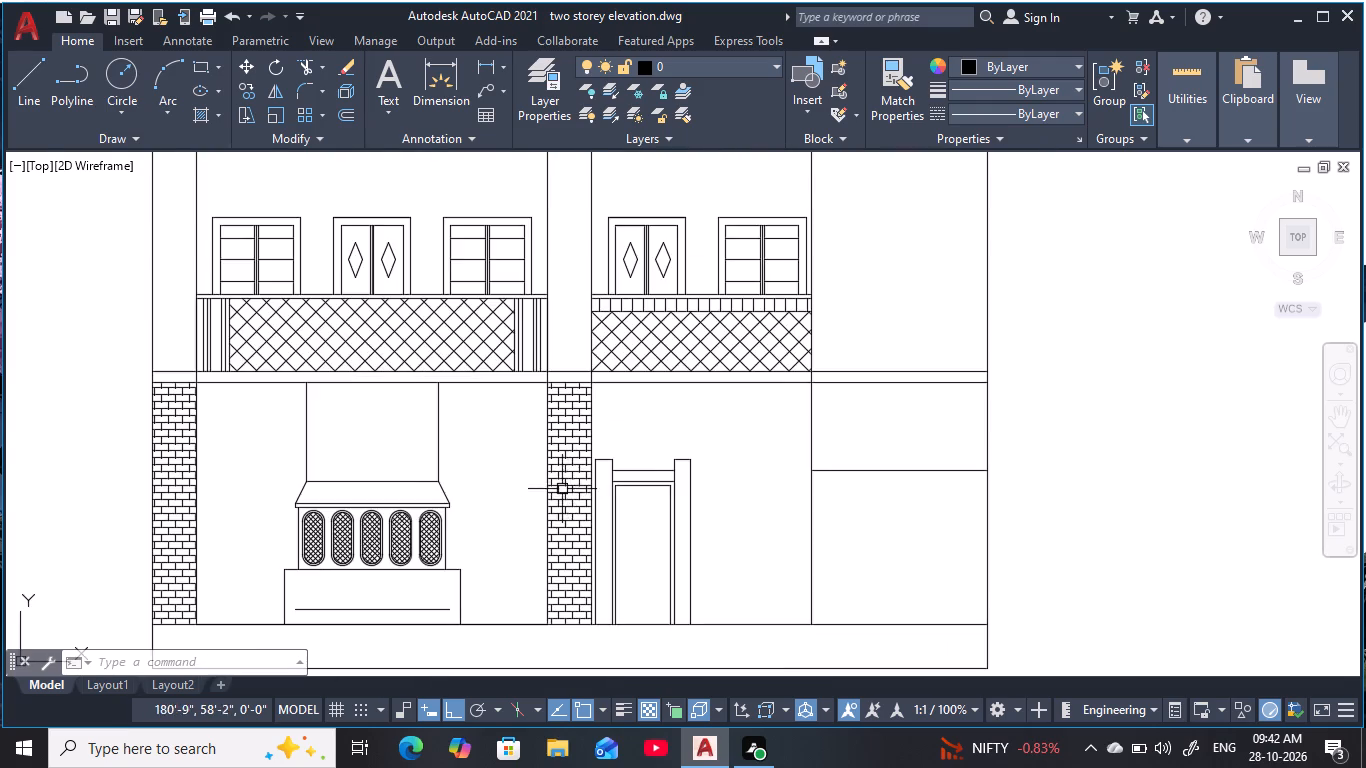
pyautogui.scroll(2, 465, 558)
pyautogui.moveTo(454, 563); pyautogui.dragTo(510, 524, button='middle')
pyautogui.scroll(-1, 511, 524)
pyautogui.press('Escape')
pyautogui.press('Escape')
pyautogui.press('Escape')
pyautogui.press('Escape')
pyautogui.press('Escape')
pyautogui.press('Escape')
pyautogui.press('Escape')
pyautogui.press('Escape')
pyautogui.press('Escape')
pyautogui.press('Escape')
pyautogui.press('Escape')
pyautogui.press('Escape')
pyautogui.press('Escape')
pyautogui.press('Escape')
pyautogui.press('Escape')
pyautogui.press('Escape')
pyautogui.press('Escape')
pyautogui.press('Escape')
pyautogui.press('Escape')
pyautogui.press('Escape')
pyautogui.press('Escape')
pyautogui.press('Escape')
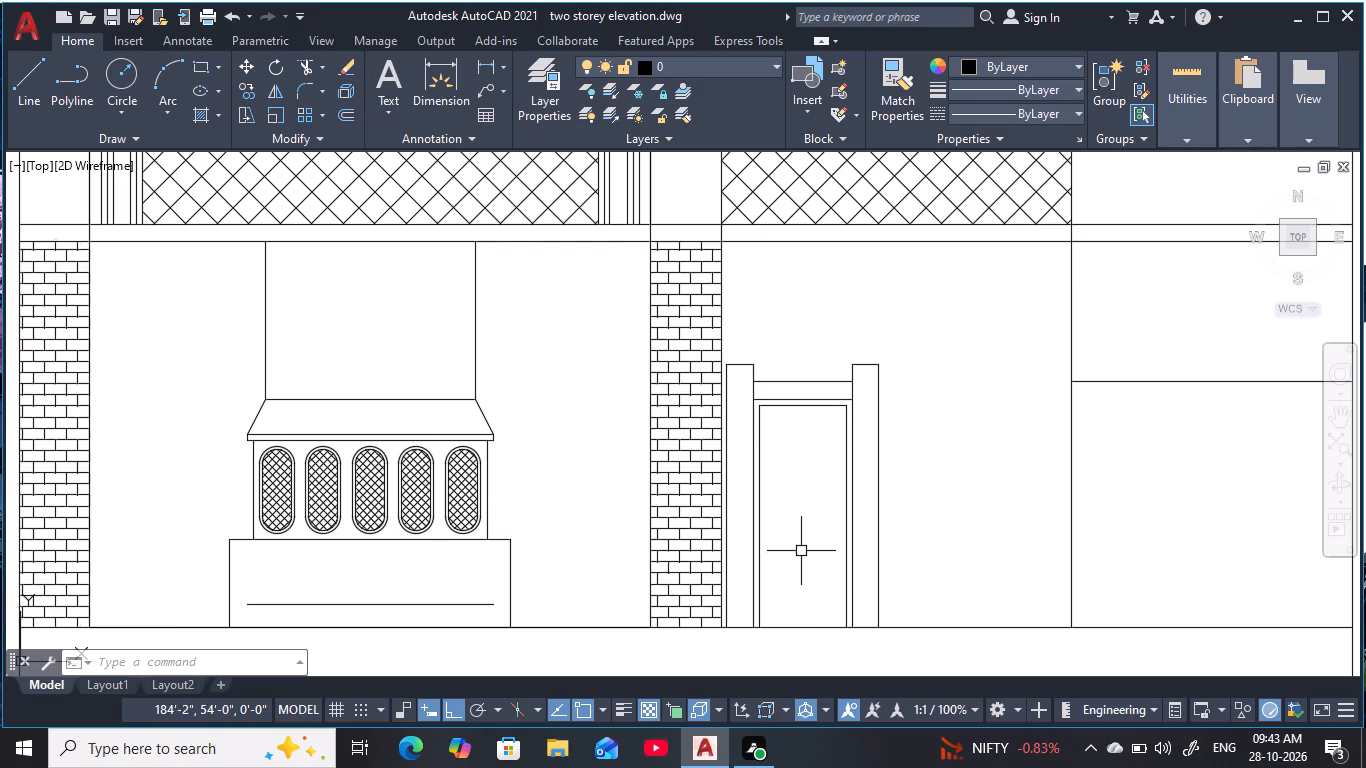
pyautogui.scroll(-1, 801, 551)
pyautogui.scroll(-1, 890, 545)
pyautogui.moveTo(890, 544); pyautogui.dragTo(872, 551, button='middle')
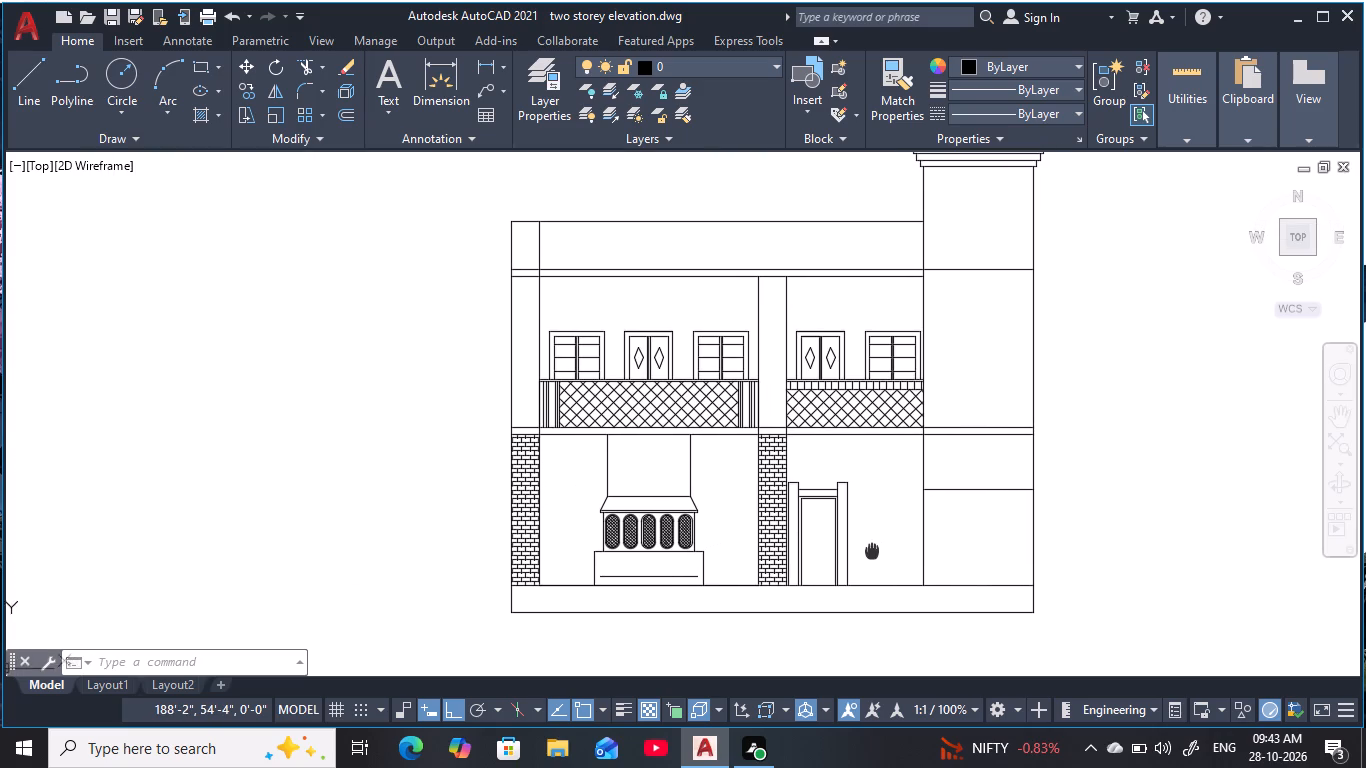
pyautogui.moveTo(872, 551); pyautogui.dragTo(854, 552, button='middle')
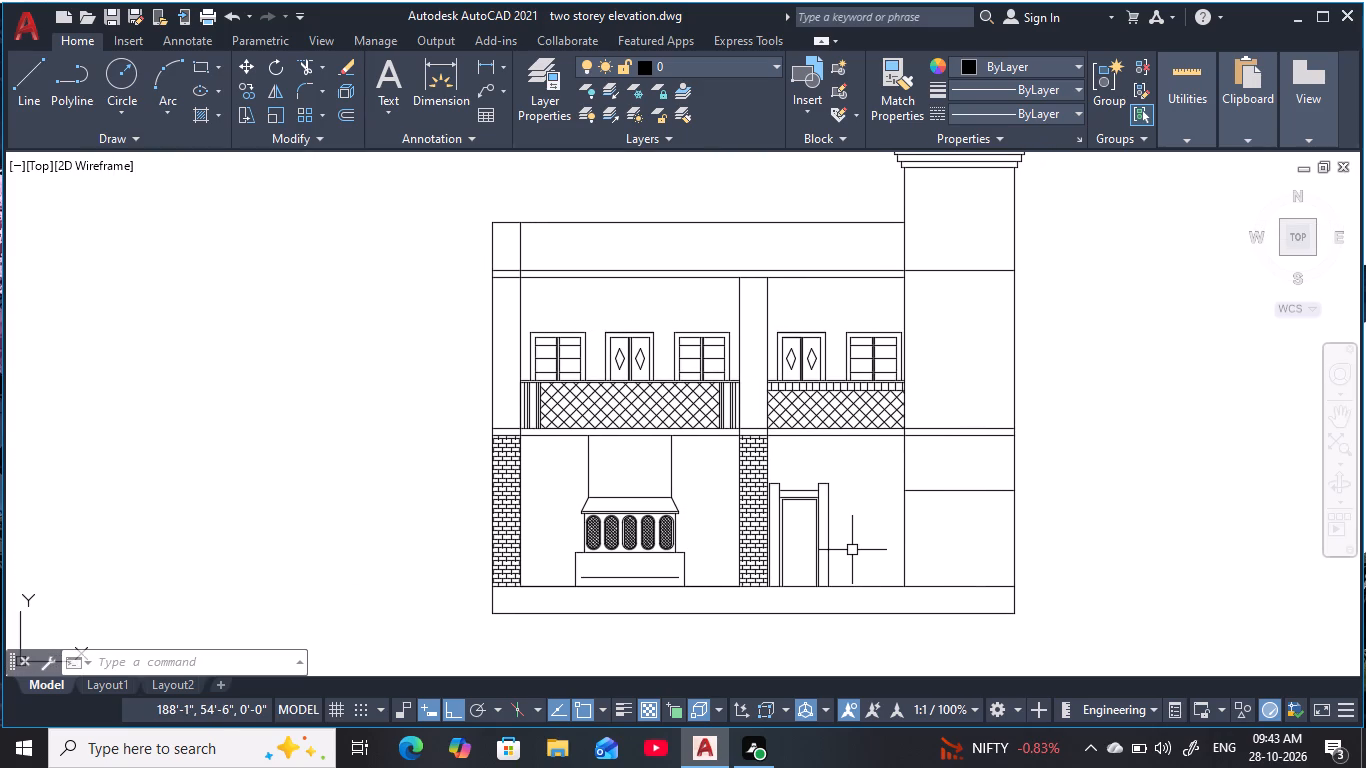
pyautogui.scroll(1, 851, 549)
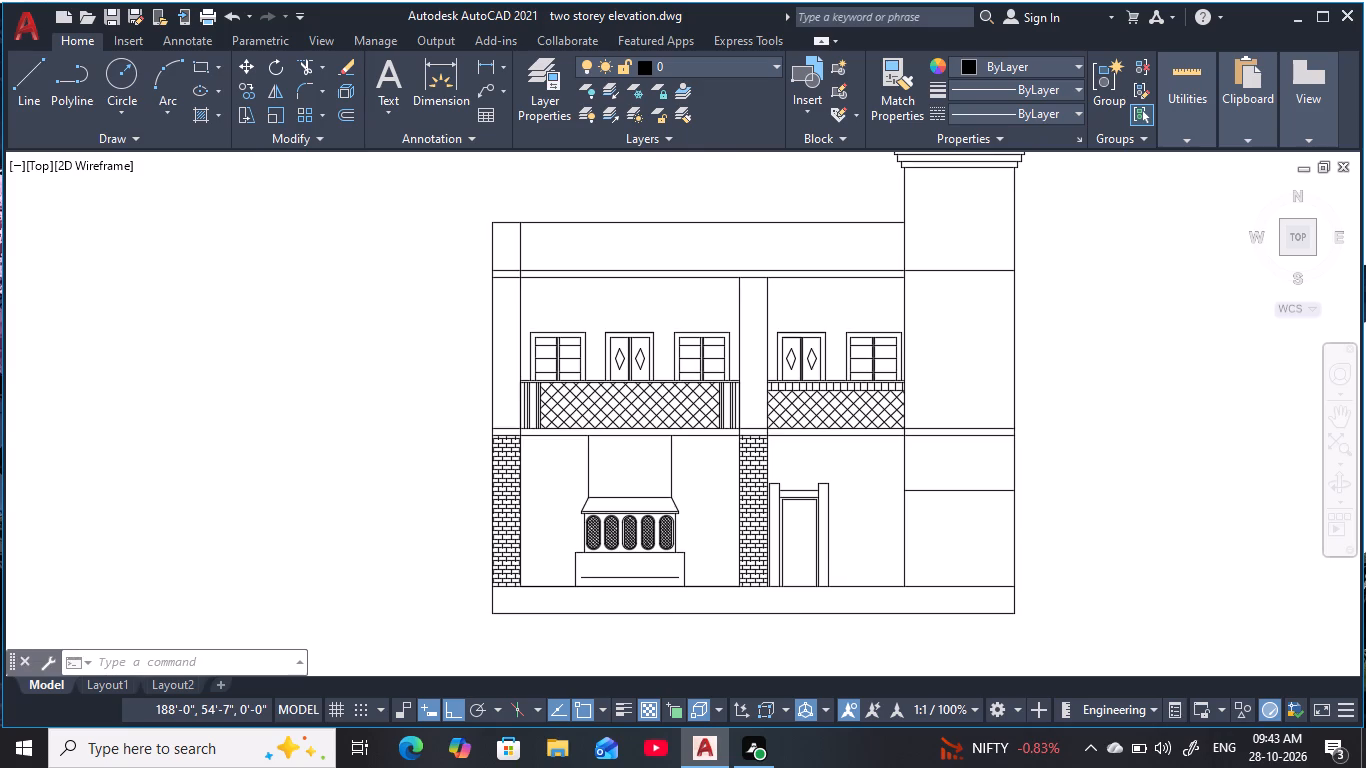
pyautogui.moveTo(850, 549); pyautogui.dragTo(805, 553, button='middle')
pyautogui.scroll(1, 765, 515)
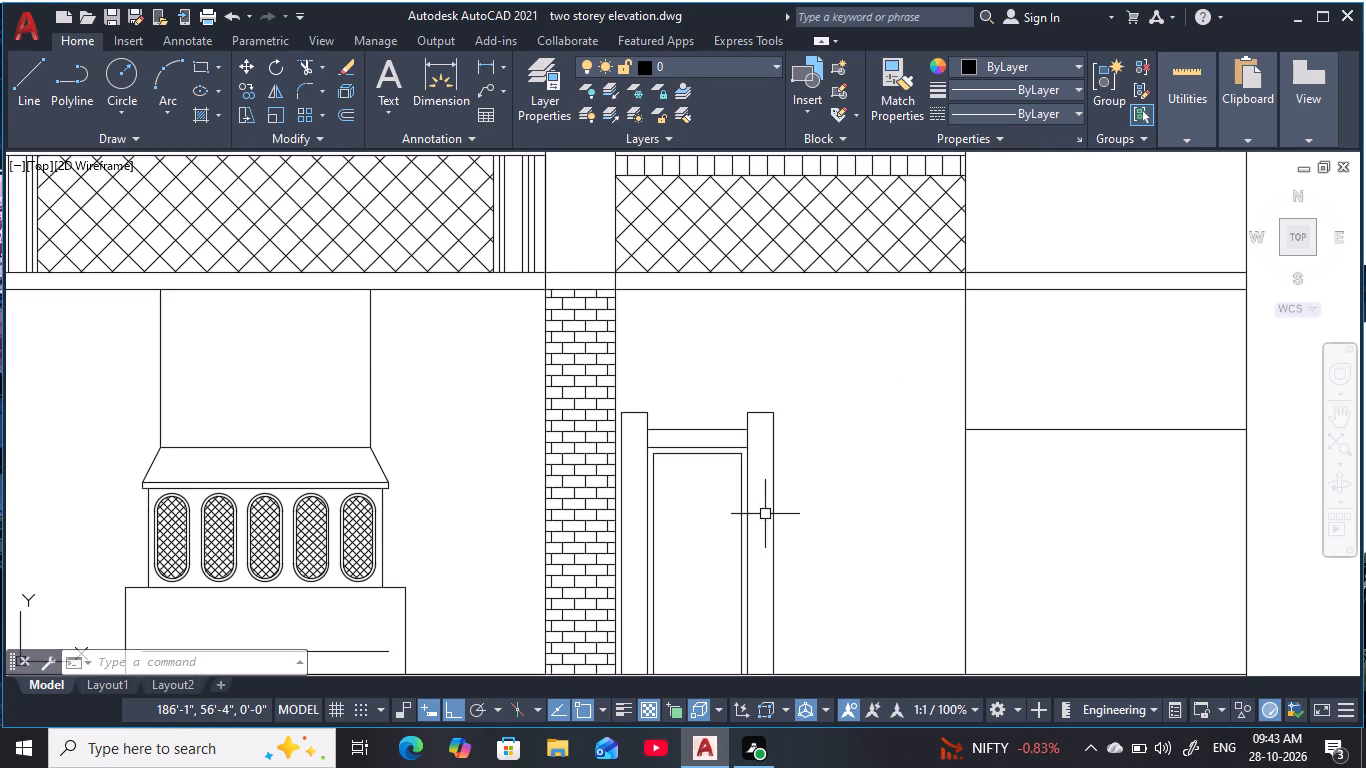
pyautogui.moveTo(763, 514); pyautogui.dragTo(632, 448, button='middle')
pyautogui.scroll(1, 632, 448)
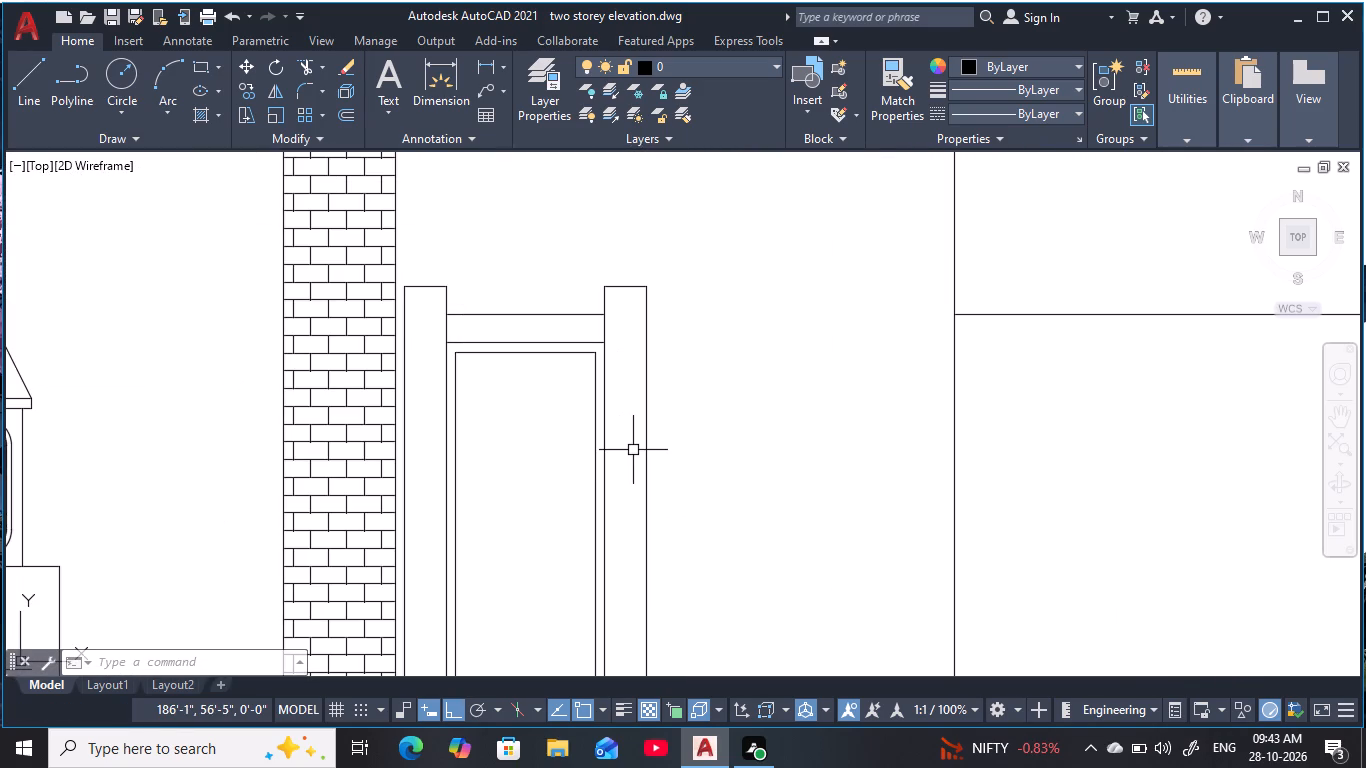
# Trim away the tower's inner vertical line below the first-floor slab and the horizontal line across the tower's ground-floor wall.
pyautogui.scroll(-2, 834, 451)
pyautogui.moveTo(834, 451); pyautogui.dragTo(801, 449, button='middle')
pyautogui.write('tr')
pyautogui.press('space')
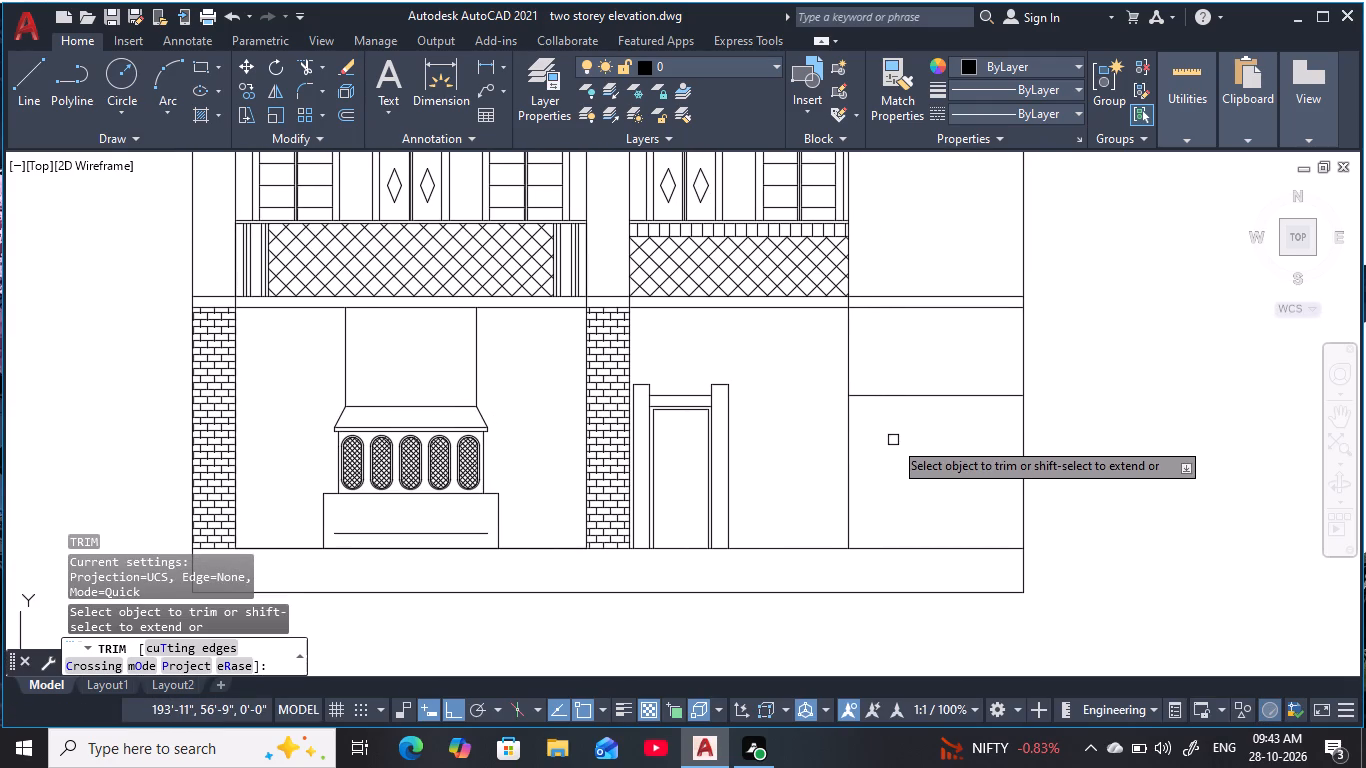
pyautogui.moveTo(888, 446); pyautogui.dragTo(888, 448)
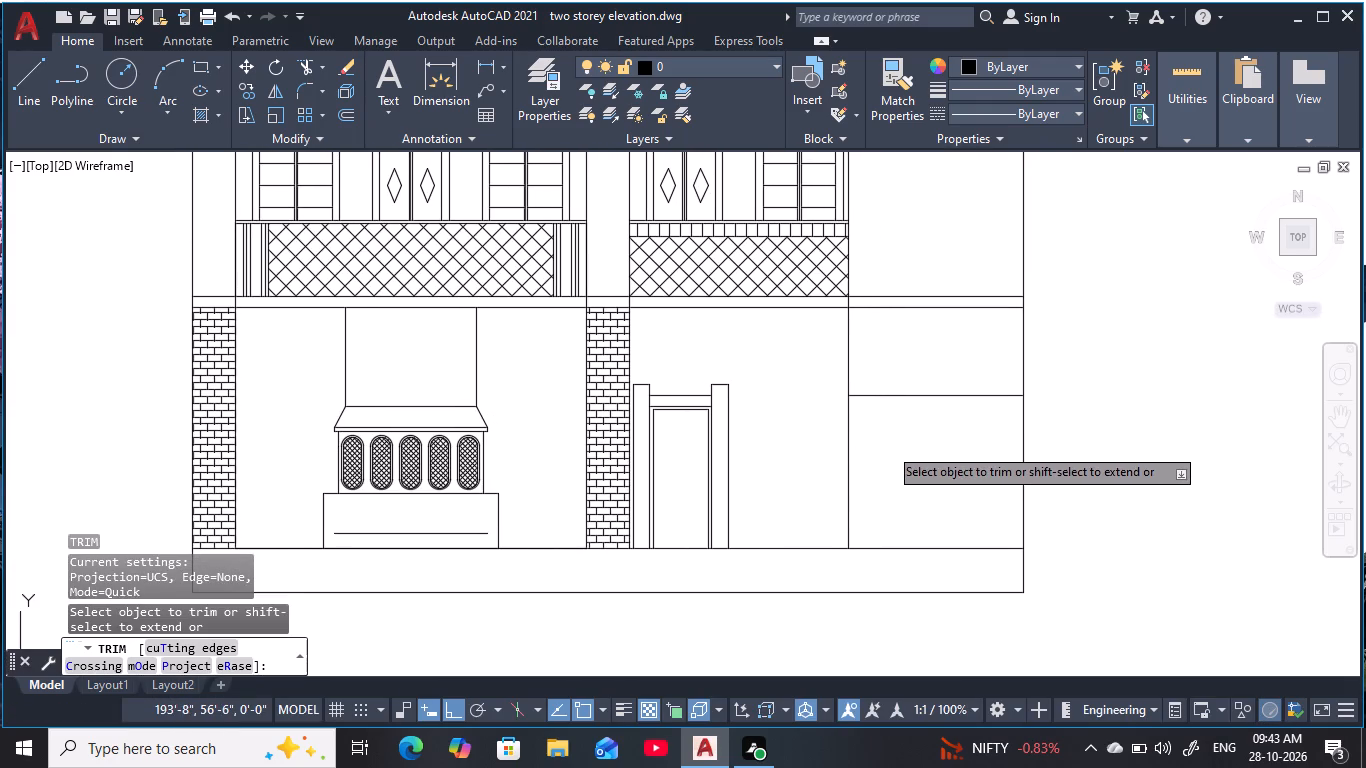
pyautogui.moveTo(888, 448); pyautogui.dragTo(850, 480)
pyautogui.moveTo(878, 424); pyautogui.dragTo(816, 470)
pyautogui.moveTo(908, 398); pyautogui.dragTo(906, 398)
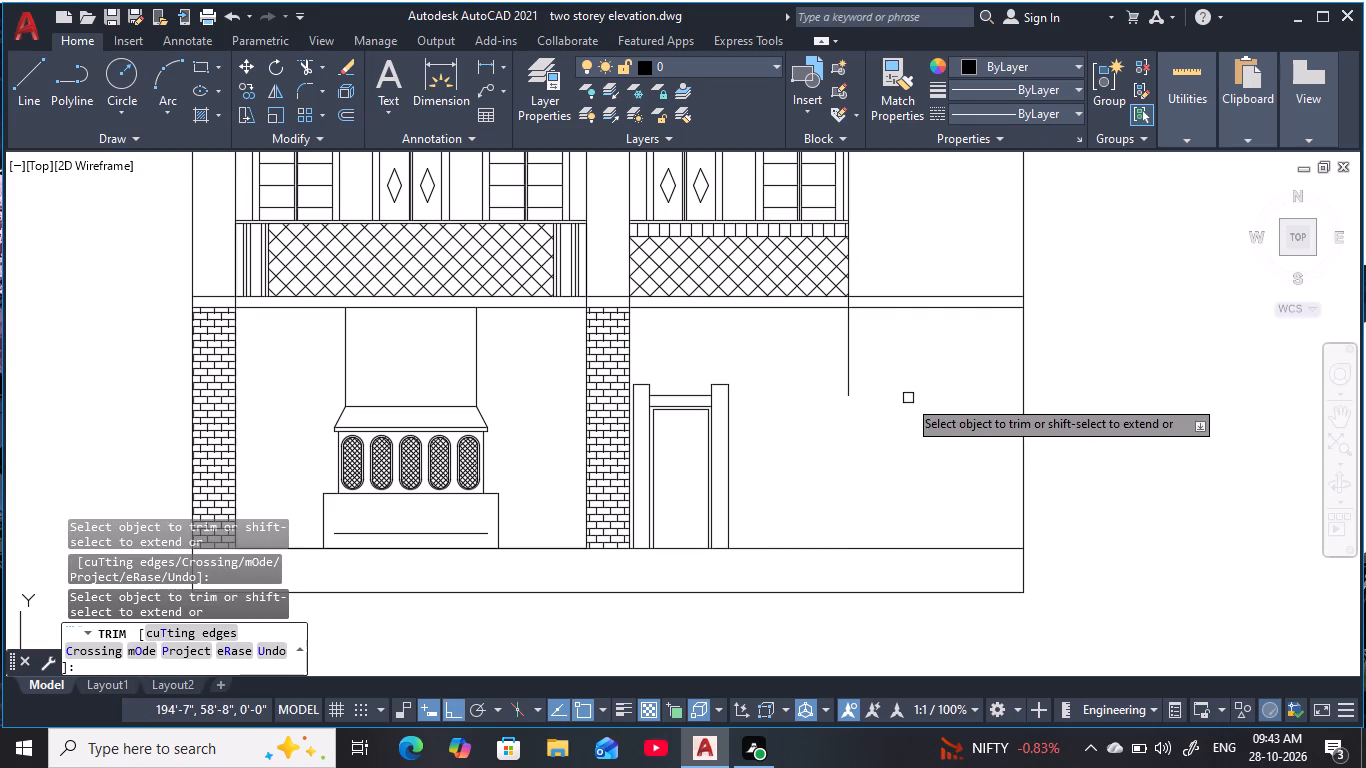
pyautogui.moveTo(906, 398); pyautogui.dragTo(863, 387)
pyautogui.moveTo(871, 376); pyautogui.dragTo(828, 385)
pyautogui.scroll(-2, 846, 351)
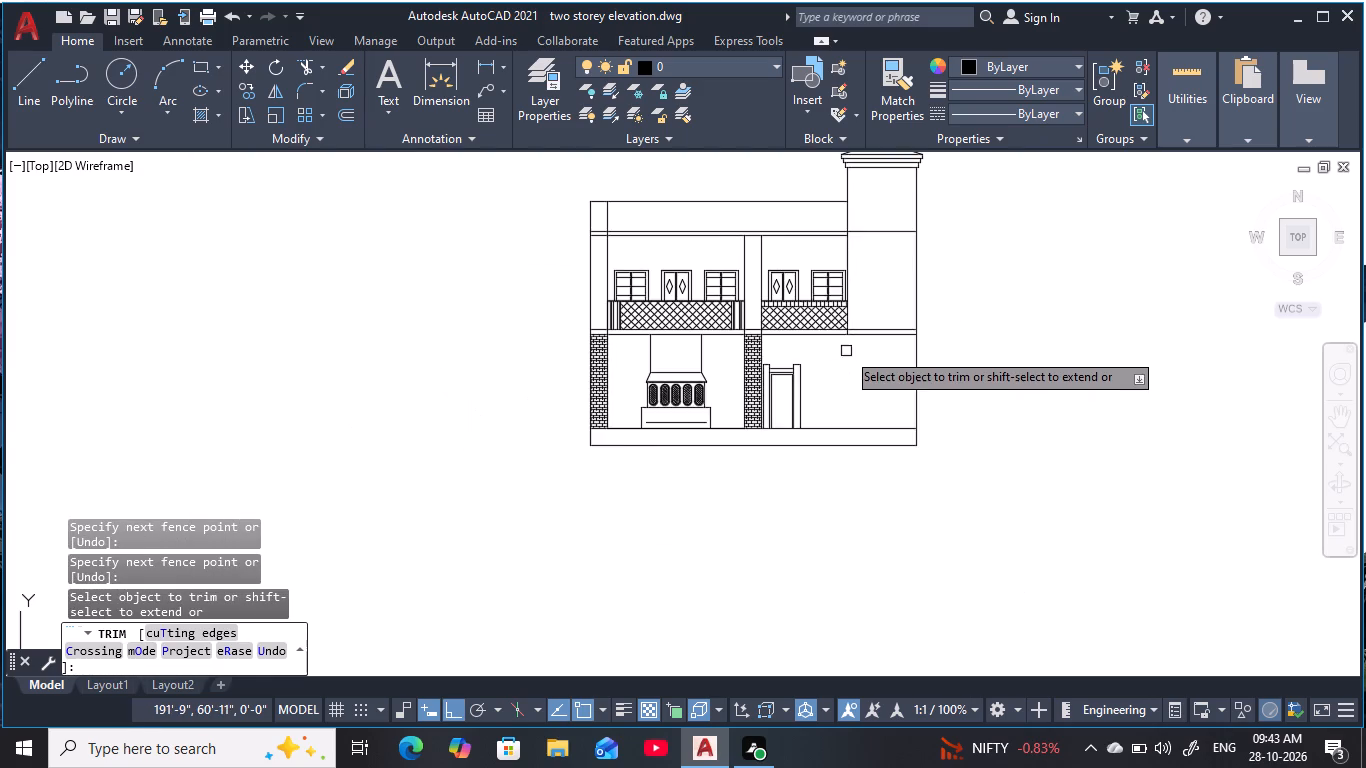
pyautogui.moveTo(843, 365); pyautogui.dragTo(817, 420, button='middle')
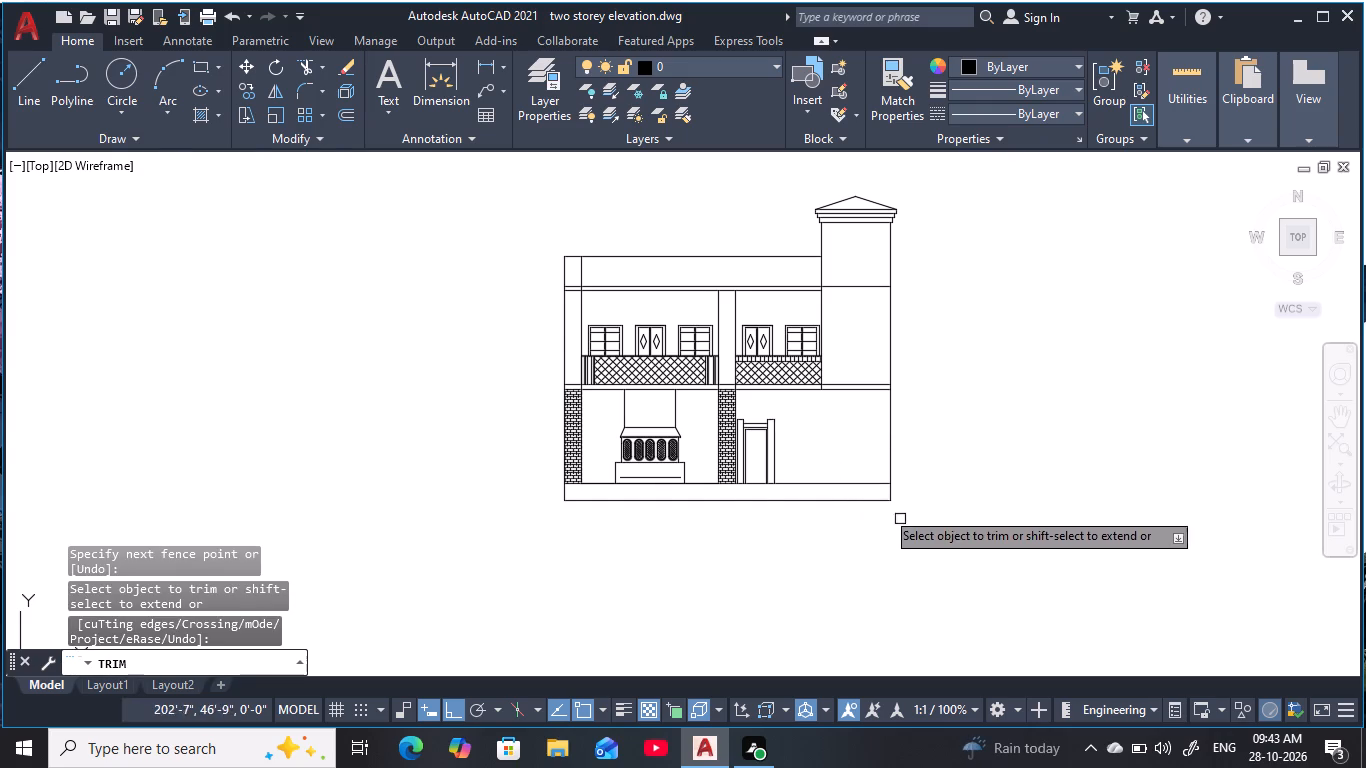
pyautogui.scroll(3, 853, 481)
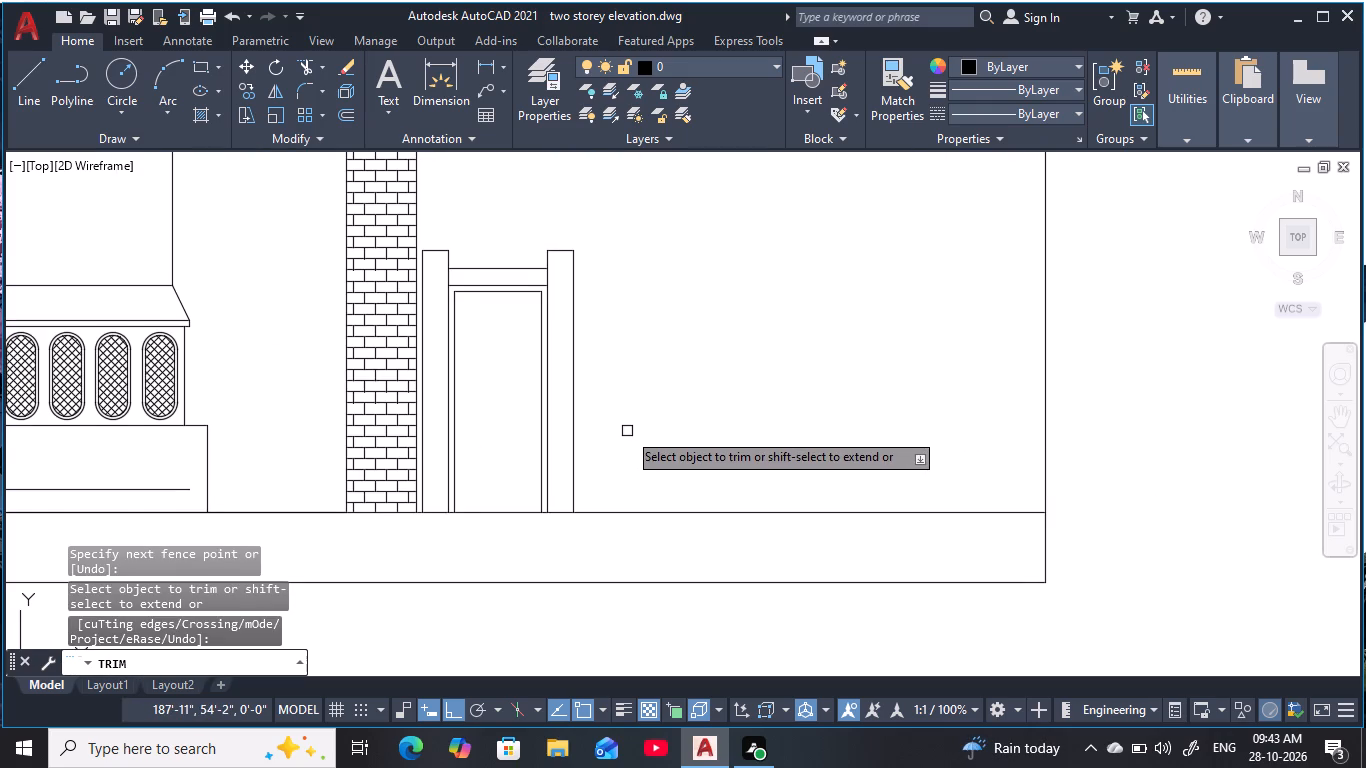
pyautogui.moveTo(627, 431); pyautogui.dragTo(646, 433, button='middle')
pyautogui.scroll(1, 425, 280)
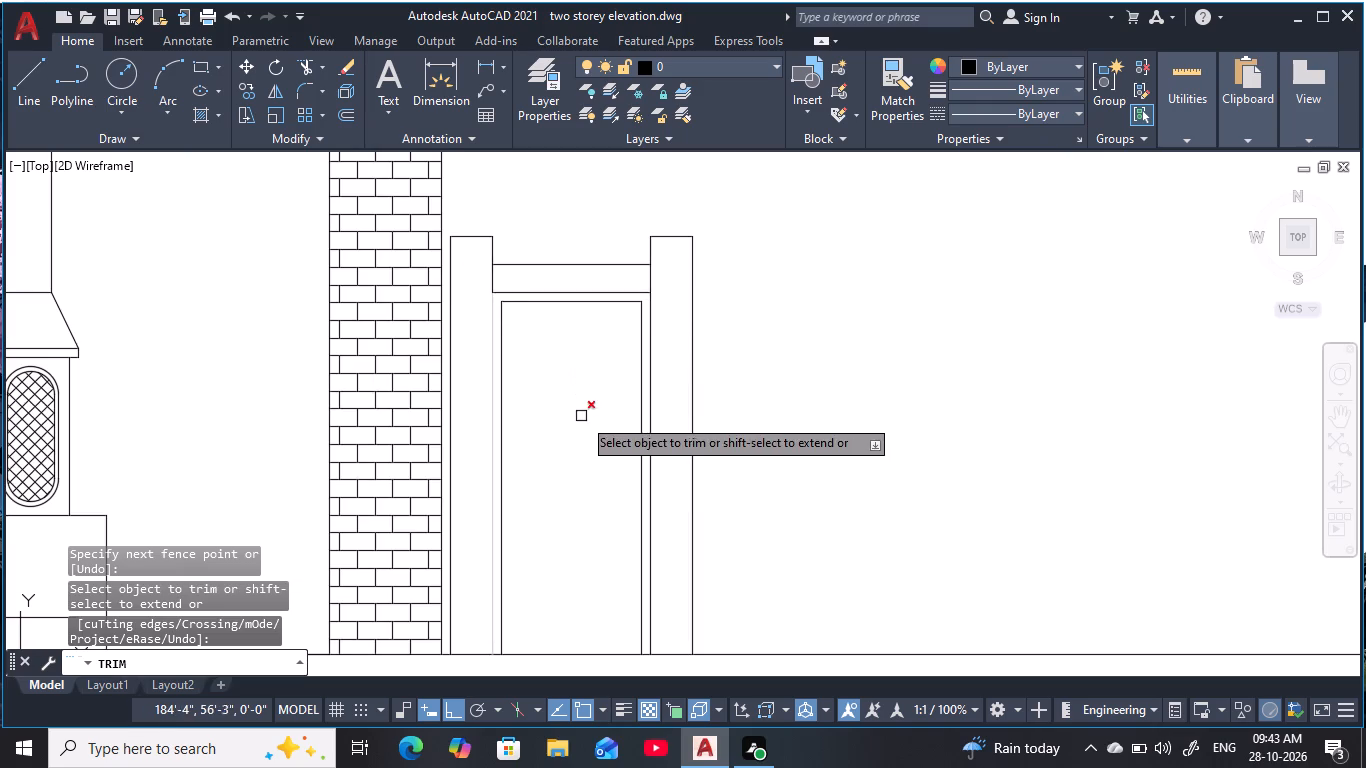
pyautogui.press('Escape')
pyautogui.scroll(1, 590, 446)
pyautogui.press('Escape')
pyautogui.press('Escape')
pyautogui.press('Escape')
pyautogui.scroll(-2, 590, 446)
pyautogui.middleClick(590, 446)
pyautogui.press('Escape')
pyautogui.press('Escape')
pyautogui.press('Escape')
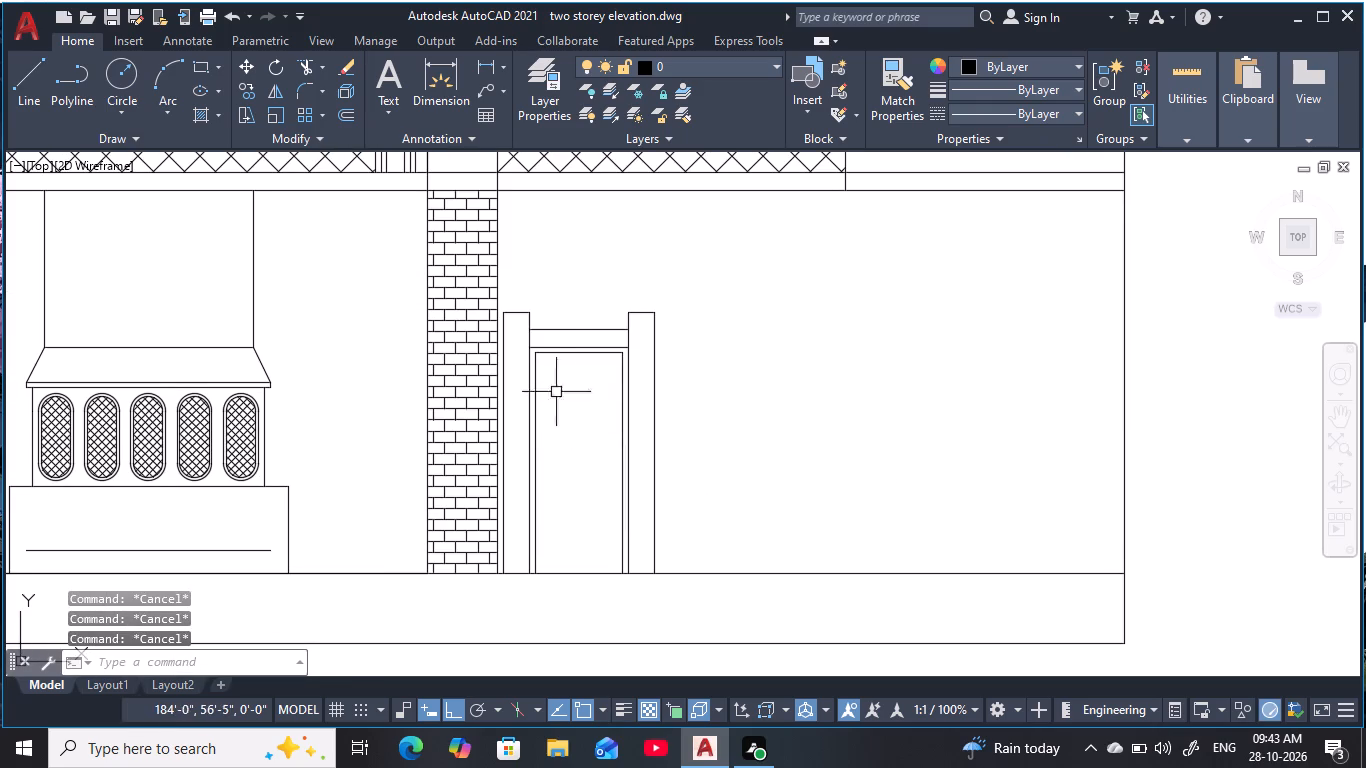
# Move the whole ground-floor door with its frame a short distance along the floor line, away from the brick column.
pyautogui.scroll(3, 506, 314)
pyautogui.click(474, 290)
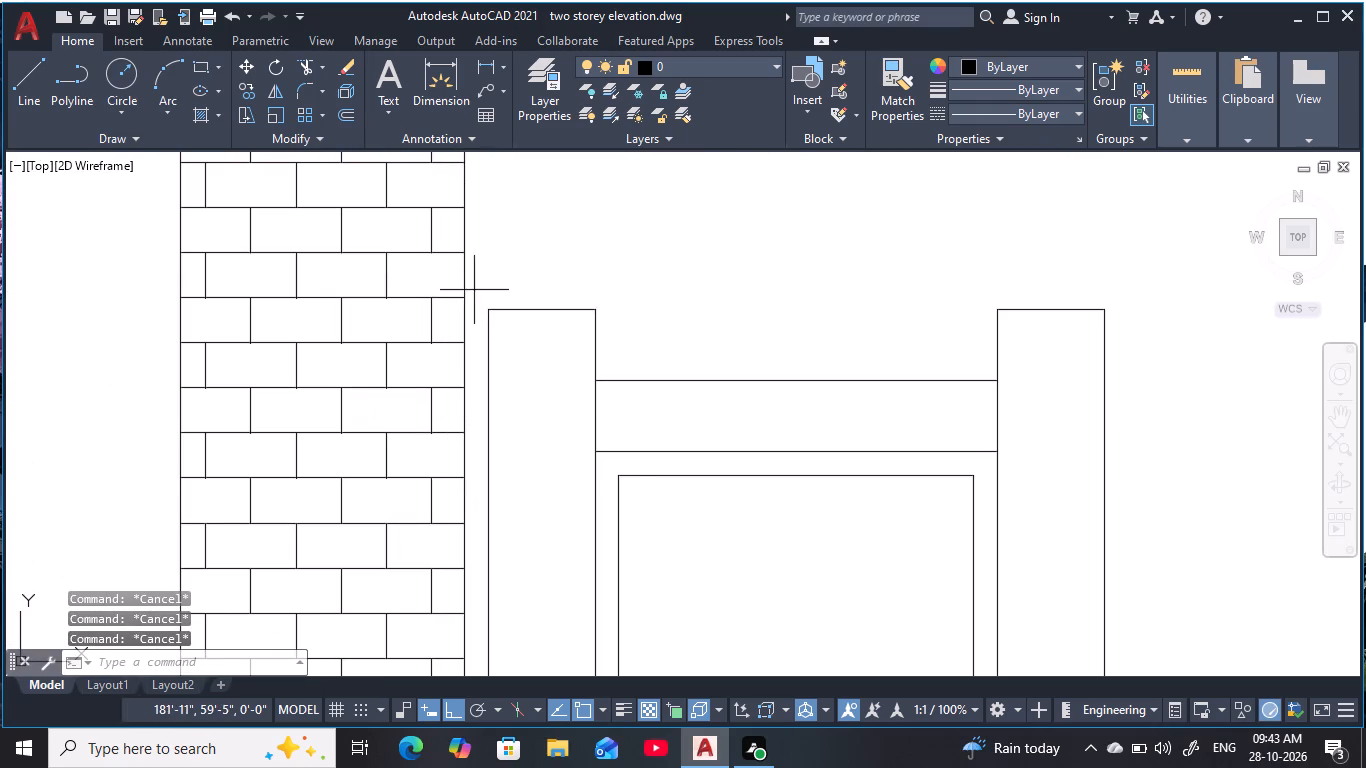
pyautogui.moveTo(623, 449); pyautogui.dragTo(617, 287, button='middle')
pyautogui.scroll(-2, 619, 285)
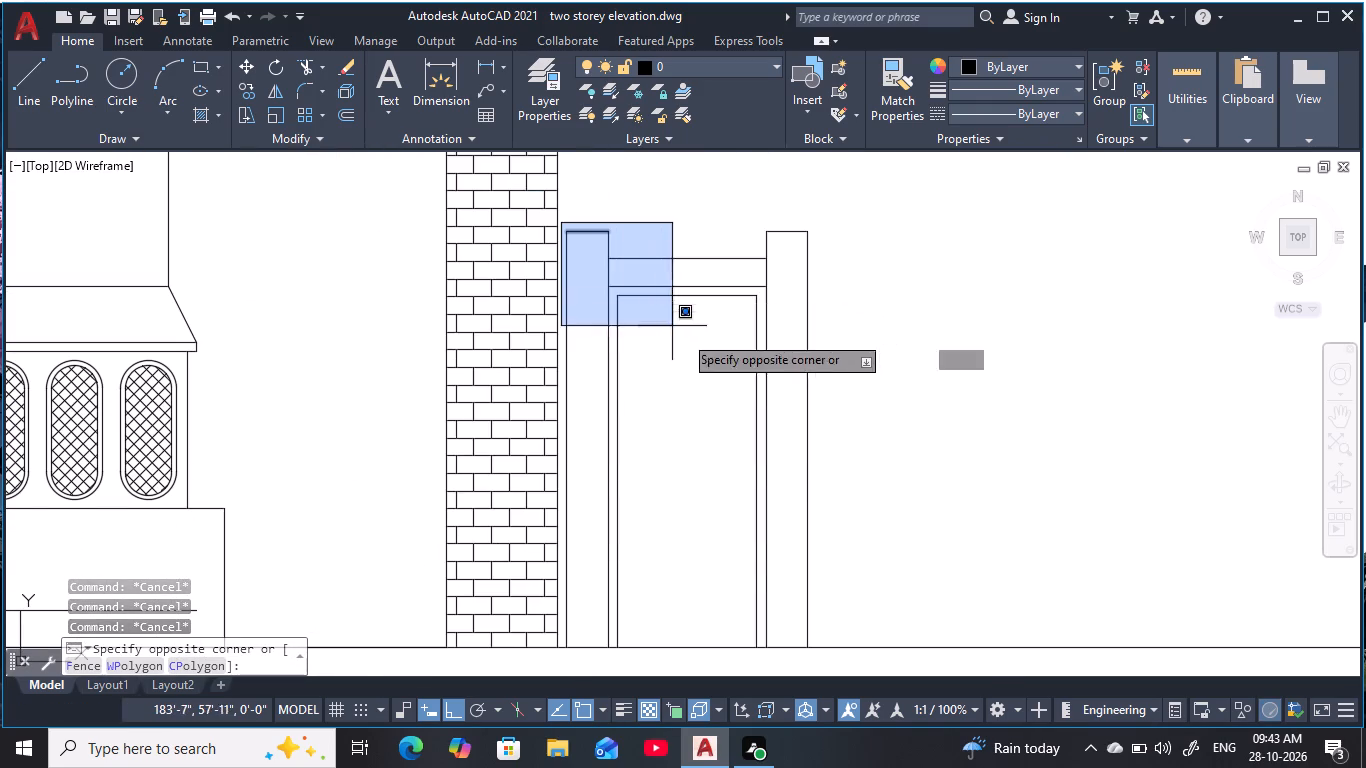
pyautogui.click(912, 652)
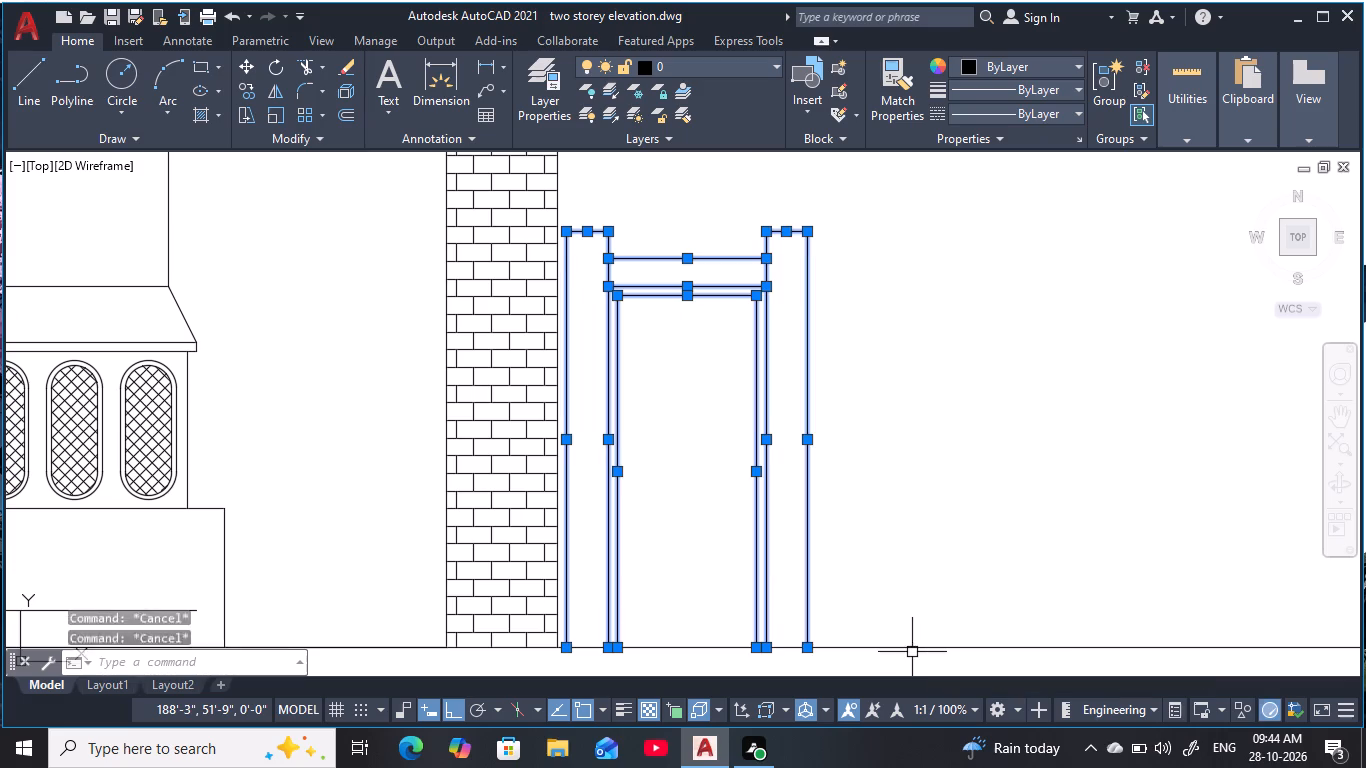
pyautogui.write('m')
pyautogui.press('space')
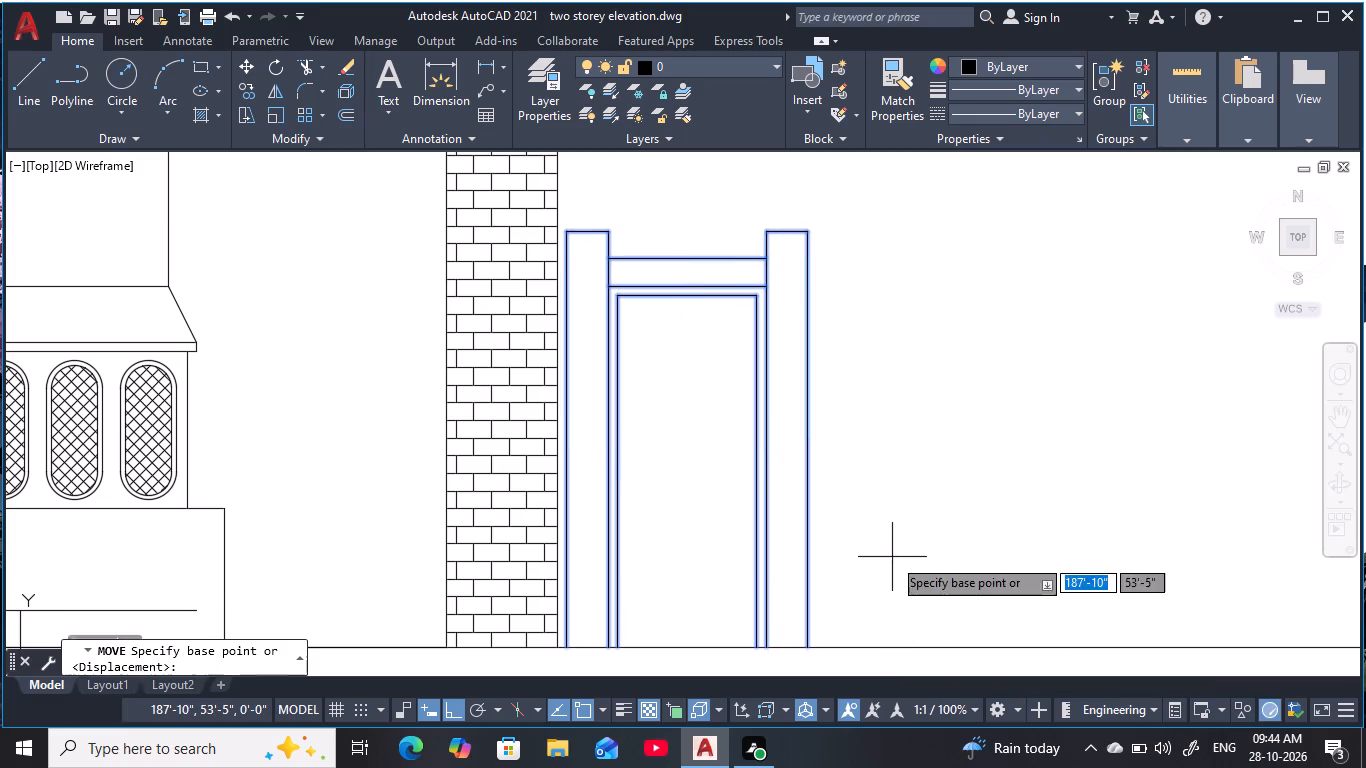
pyautogui.click(809, 646)
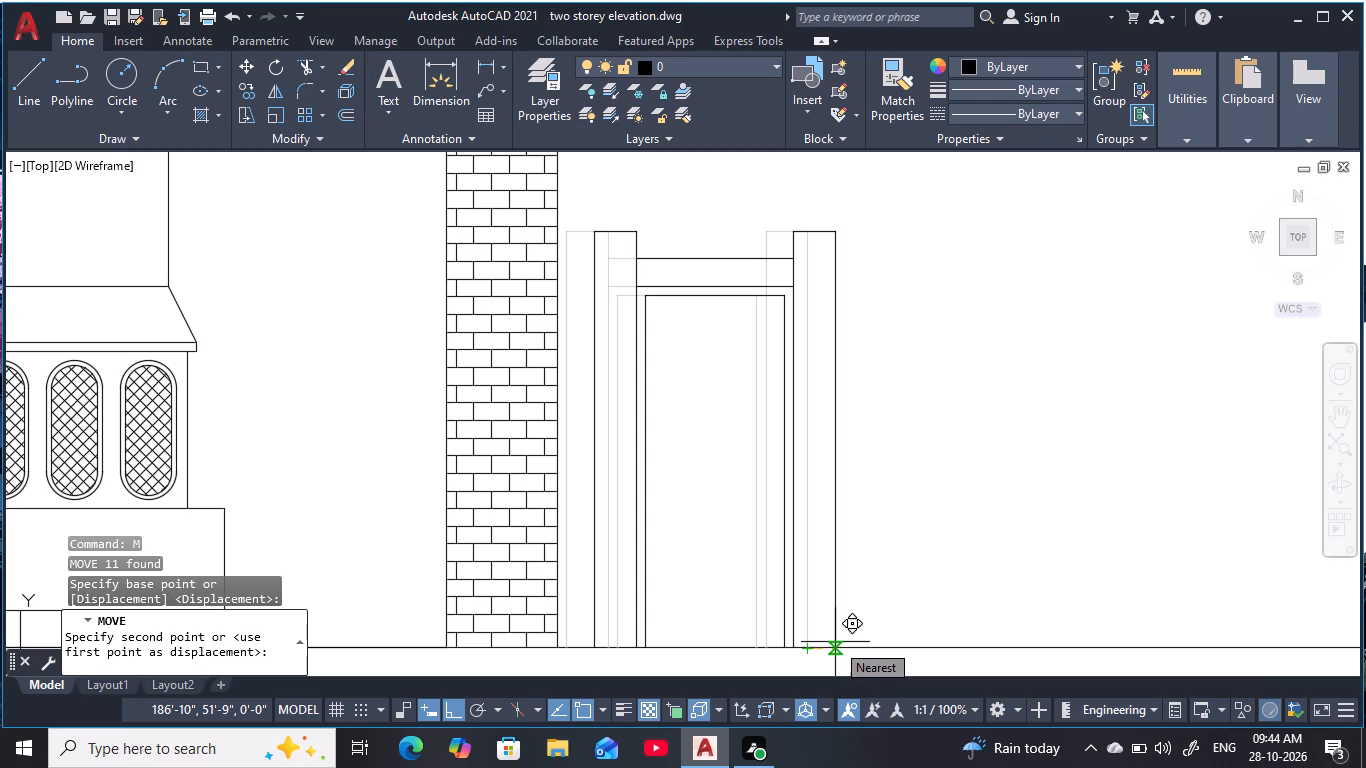
pyautogui.click(835, 642)
pyautogui.scroll(-2, 932, 469)
pyautogui.moveTo(932, 469); pyautogui.dragTo(837, 493, button='middle')
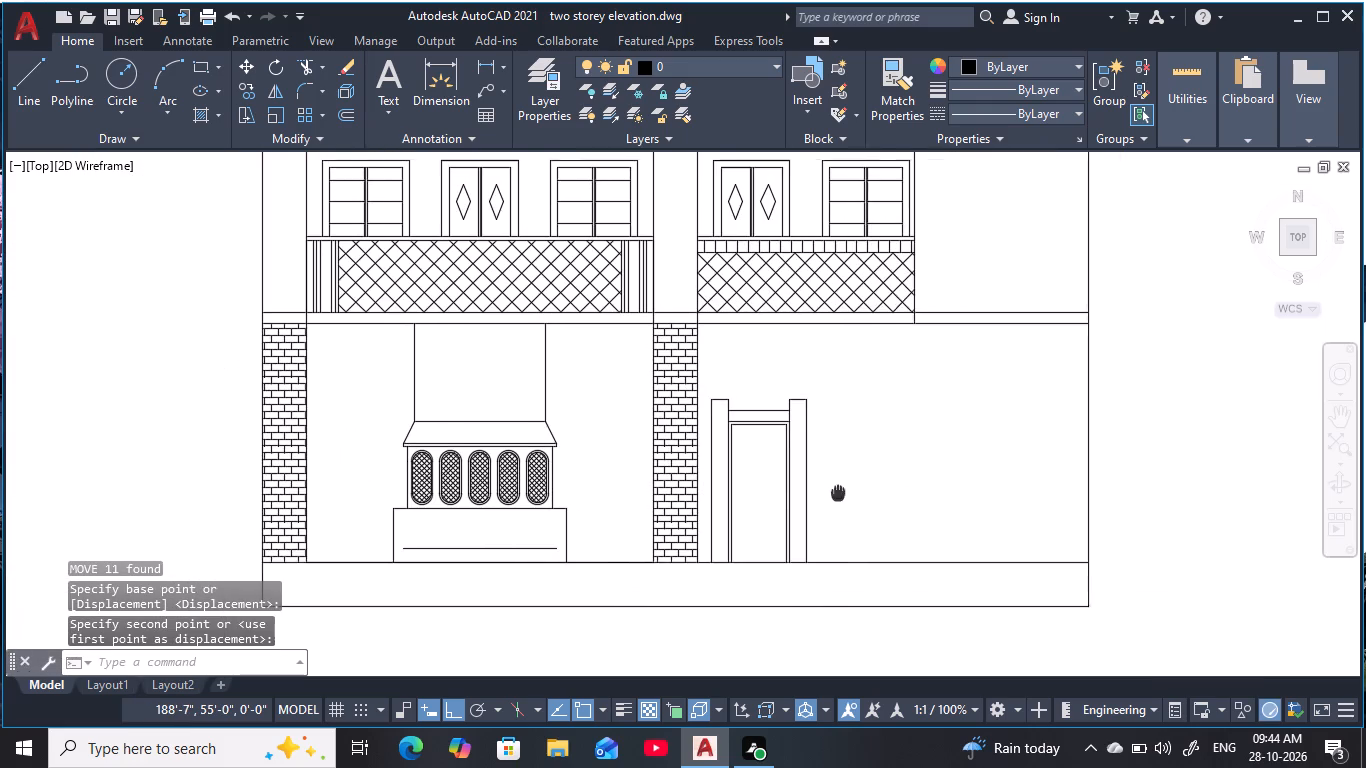
pyautogui.moveTo(837, 493); pyautogui.dragTo(836, 492, button='middle')
pyautogui.press('Escape')
pyautogui.press('Escape')
pyautogui.press('Escape')
pyautogui.press('Escape')
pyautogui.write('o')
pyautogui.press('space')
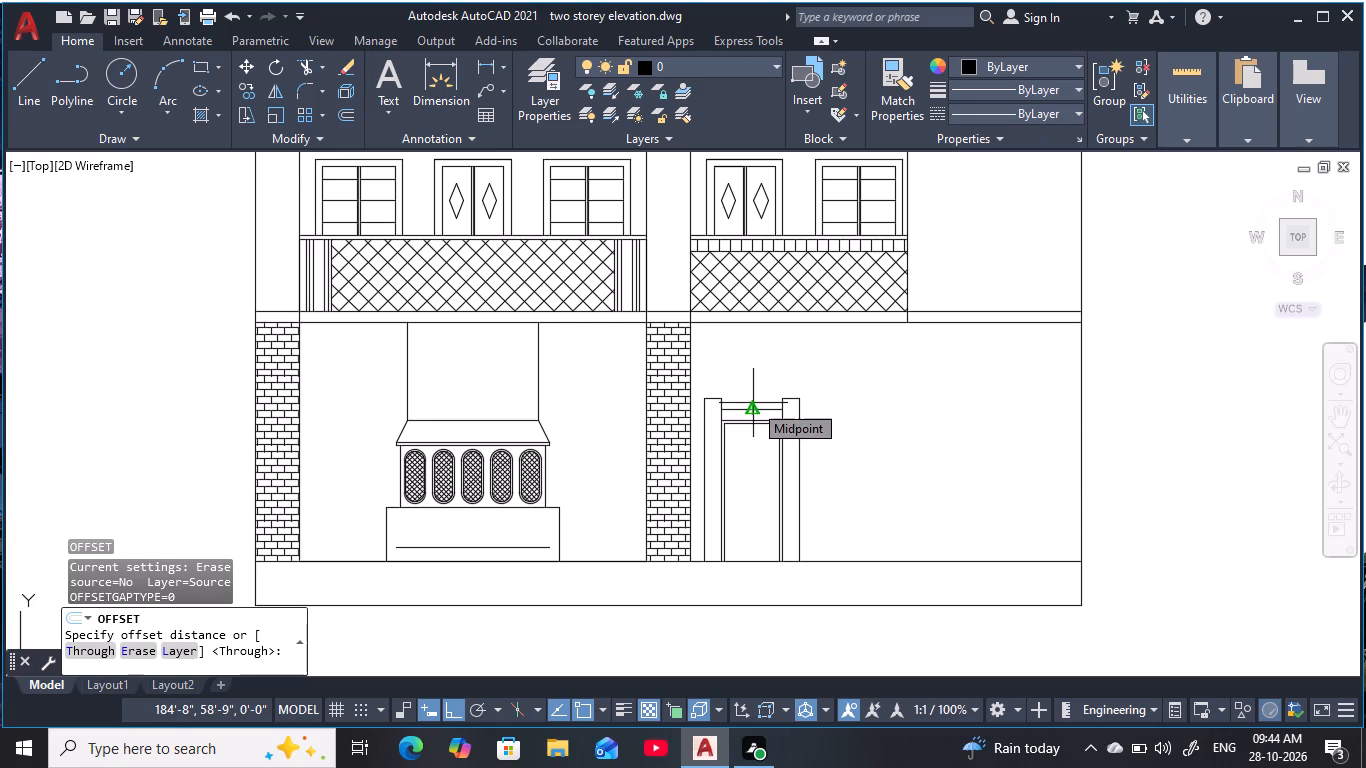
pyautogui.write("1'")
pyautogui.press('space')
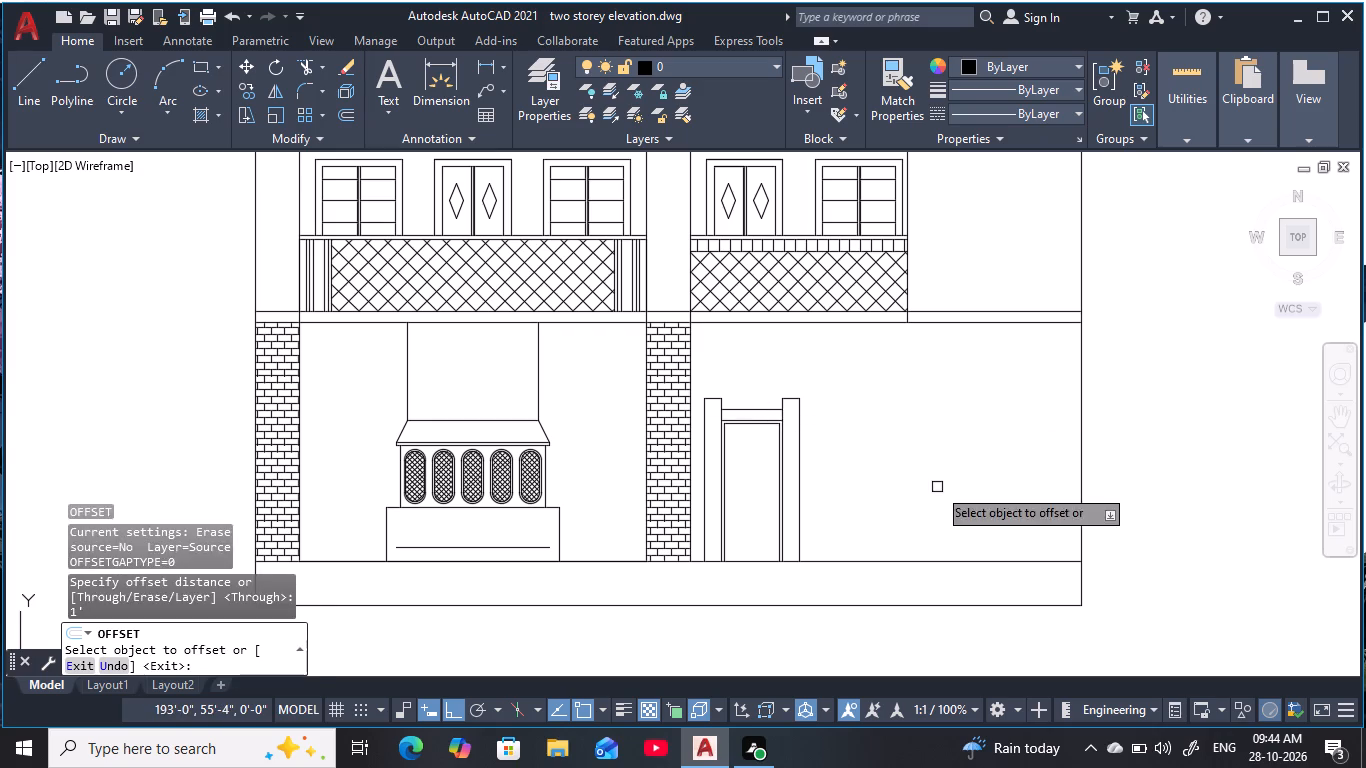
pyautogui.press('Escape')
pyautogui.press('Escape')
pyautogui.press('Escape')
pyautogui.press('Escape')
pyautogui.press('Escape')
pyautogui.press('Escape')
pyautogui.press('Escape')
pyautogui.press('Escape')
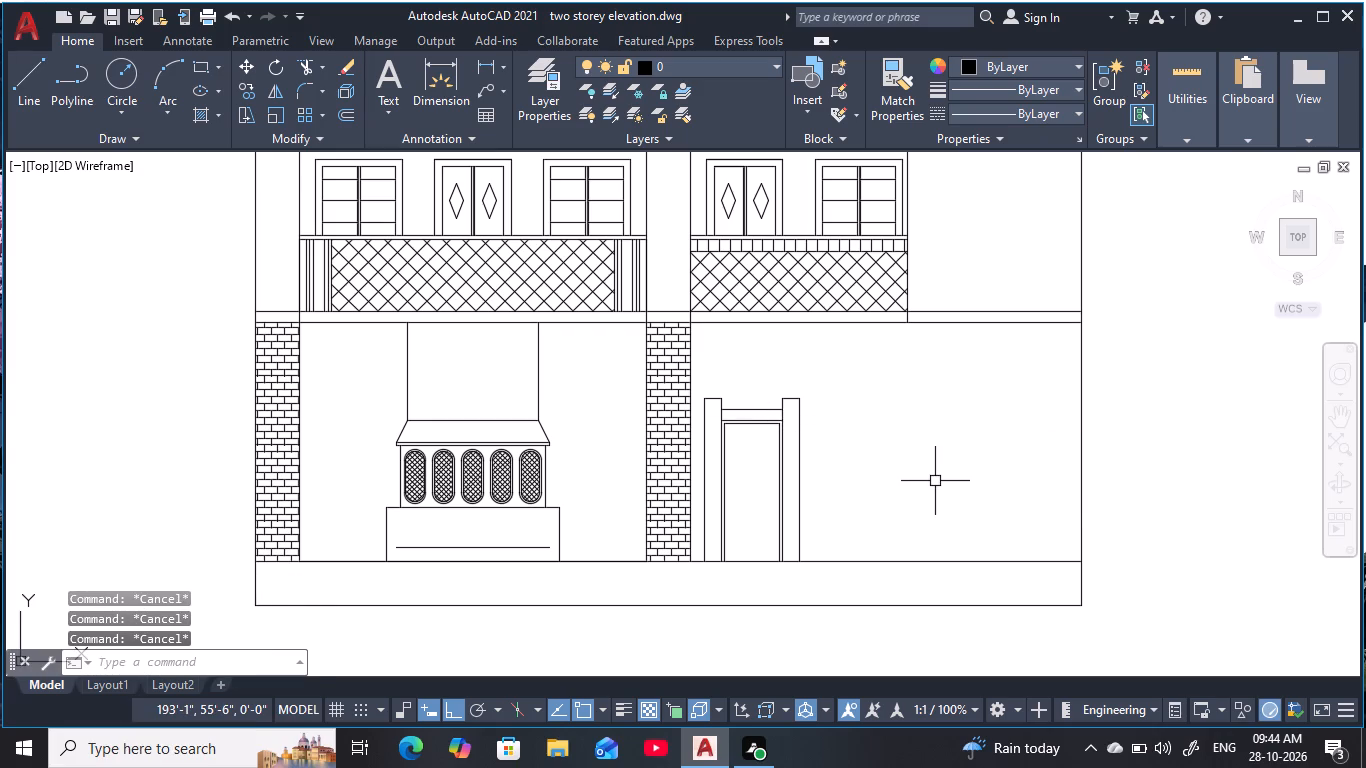
# Offset the tower's outer vertical line 1'8" inward, toward the entrance door.
pyautogui.write('o 1')
pyautogui.write("'8")
pyautogui.press('space')
pyautogui.click(1079, 489)
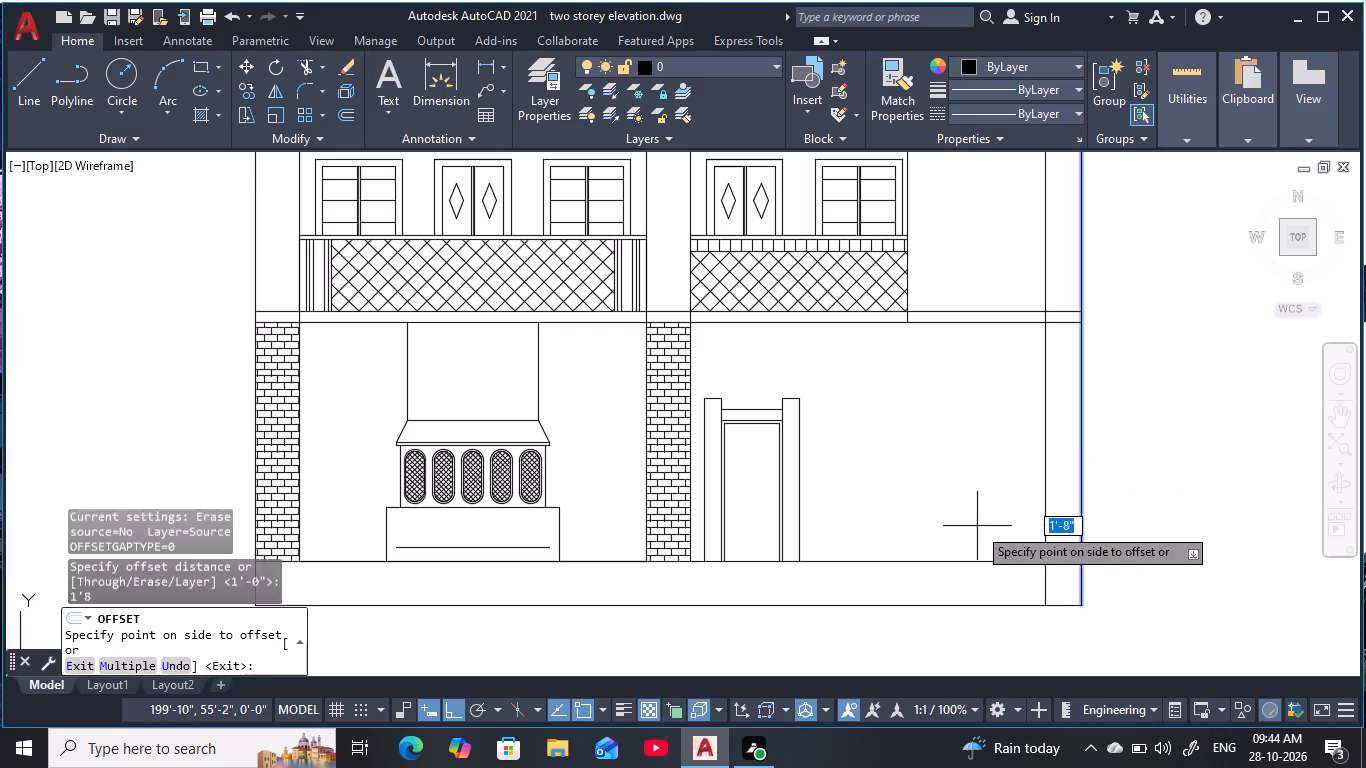
pyautogui.click(953, 533)
pyautogui.press('Escape')
pyautogui.press('Escape')
pyautogui.press('Escape')
pyautogui.press('Escape')
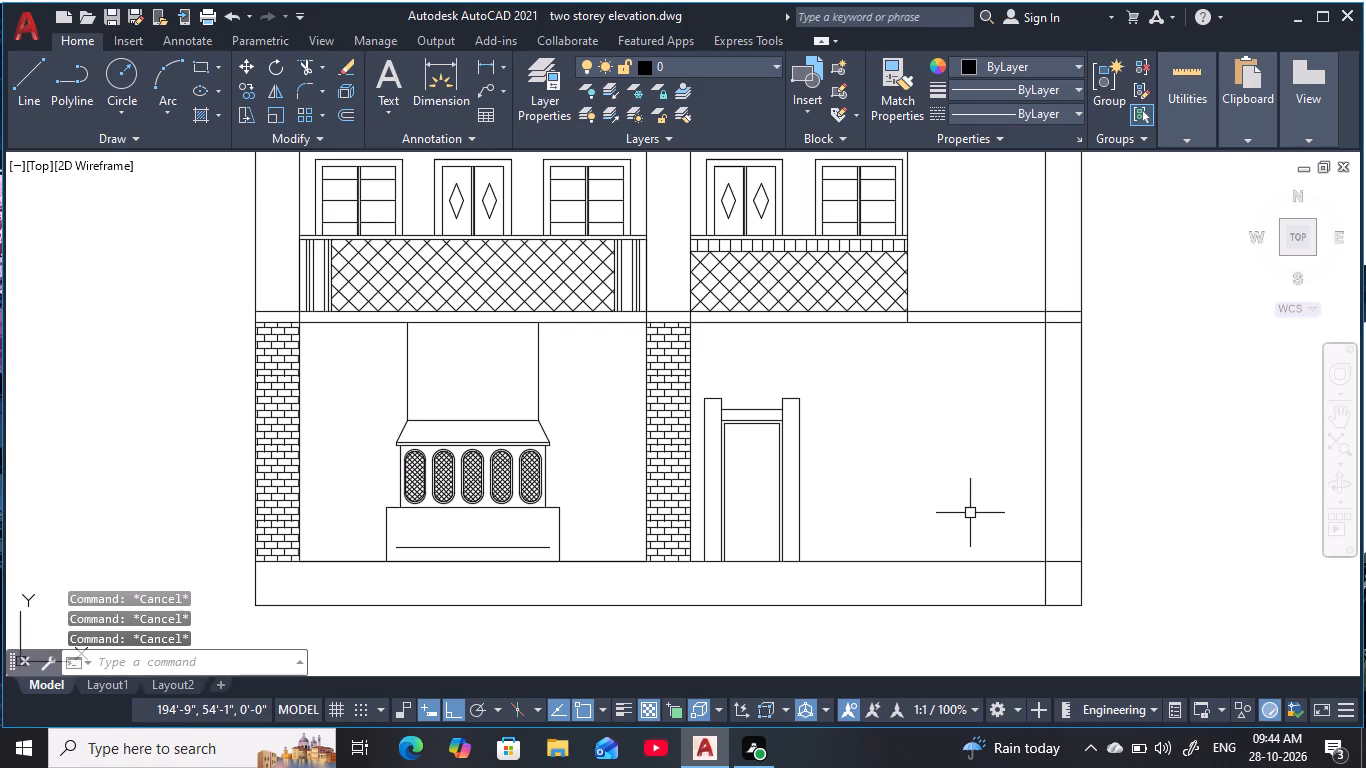
# Trim the segment of the tower's new inner vertical line that crosses the first-floor slab.
pyautogui.write('tr')
pyautogui.press('space')
pyautogui.scroll(3, 1058, 333)
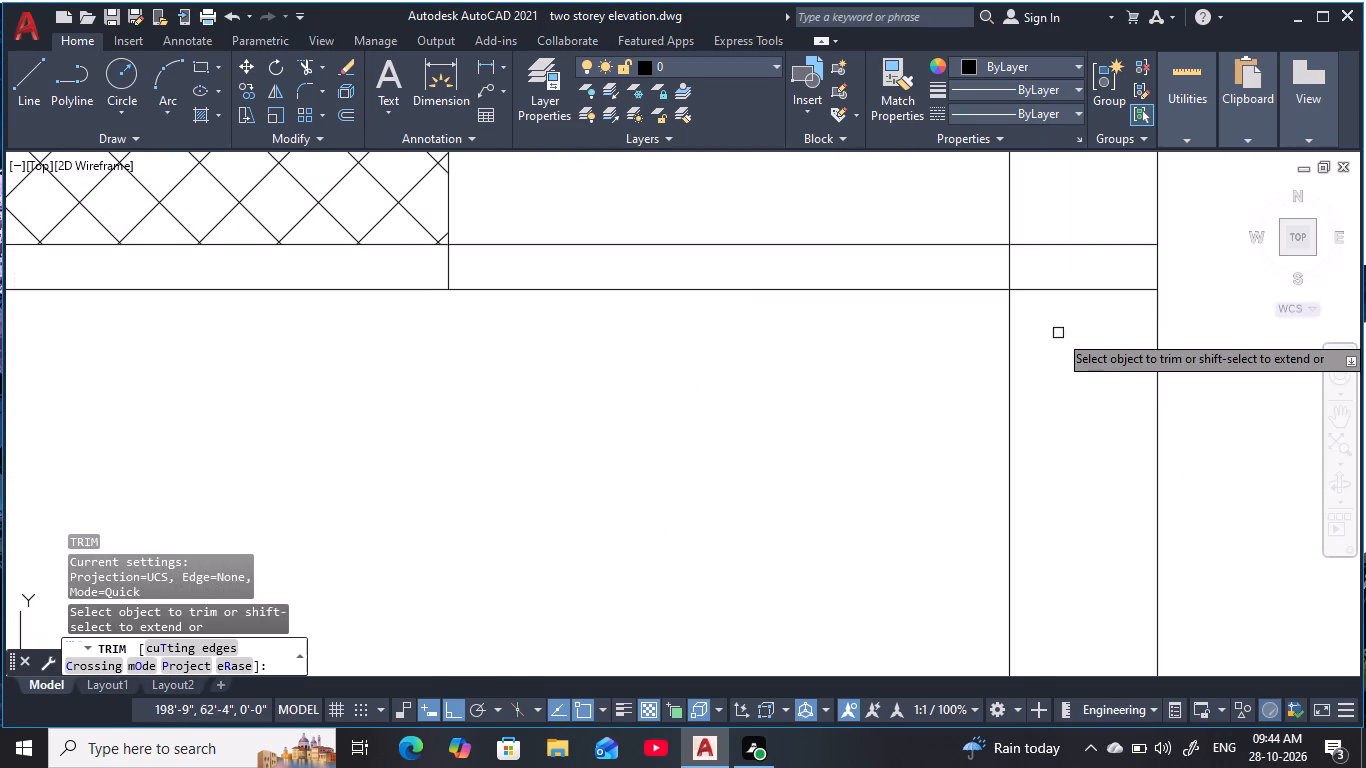
pyautogui.moveTo(1046, 280); pyautogui.dragTo(981, 278)
pyautogui.press('Escape')
pyautogui.press('Escape')
# Erase the remaining piece of the tower's offset vertical line above the first-floor slab.
pyautogui.scroll(-2, 1059, 393)
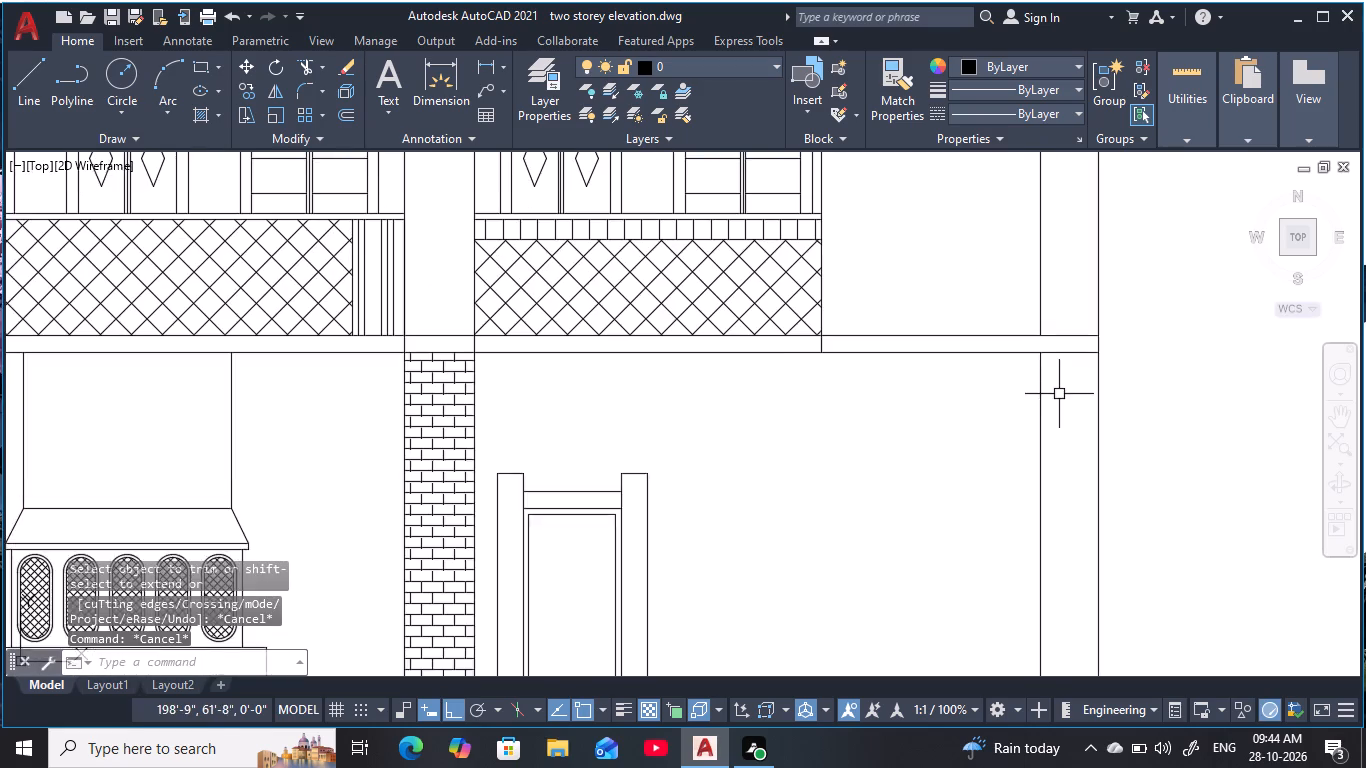
pyautogui.moveTo(1059, 396); pyautogui.dragTo(1057, 413, button='middle')
pyautogui.press('Escape')
pyautogui.press('Escape')
pyautogui.click(1062, 308)
pyautogui.click(1041, 304)
pyautogui.click(1011, 303)
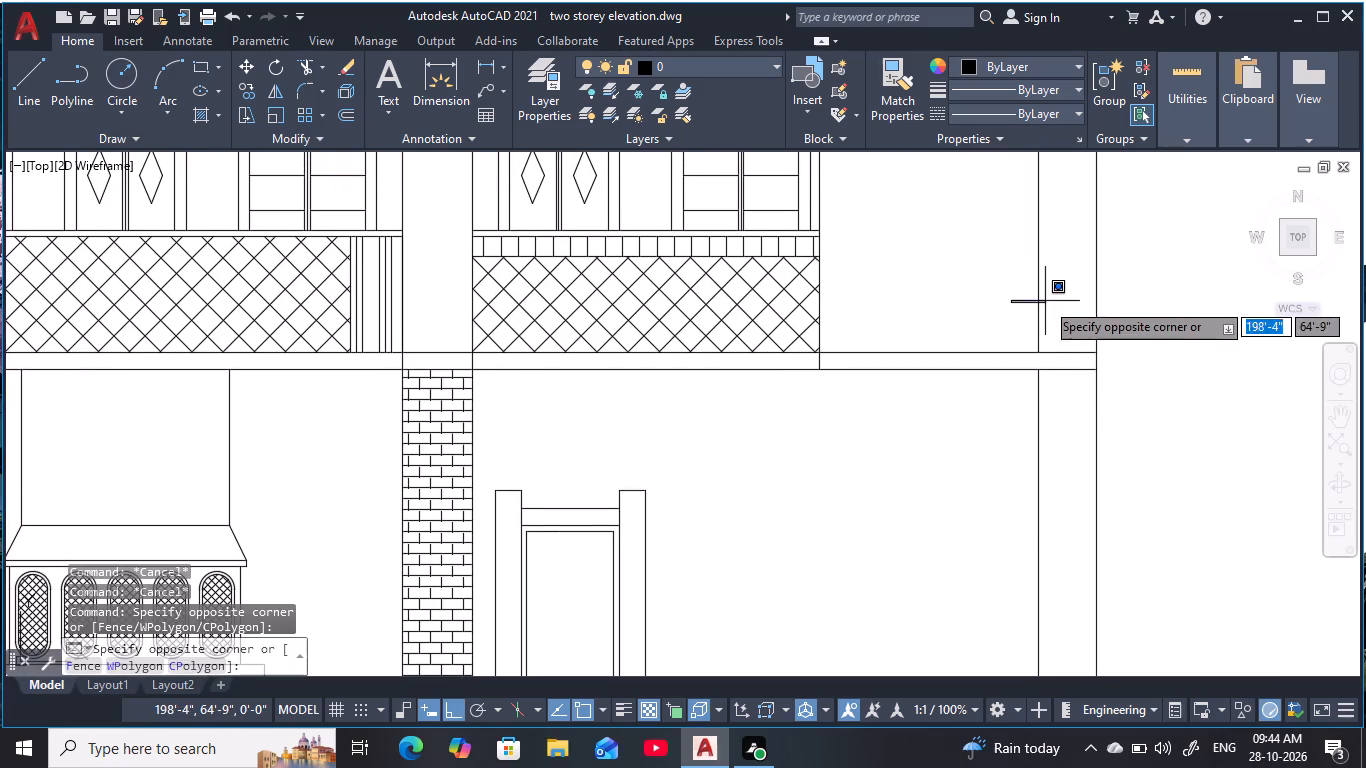
pyautogui.doubleClick(1071, 301)
pyautogui.click(1057, 307)
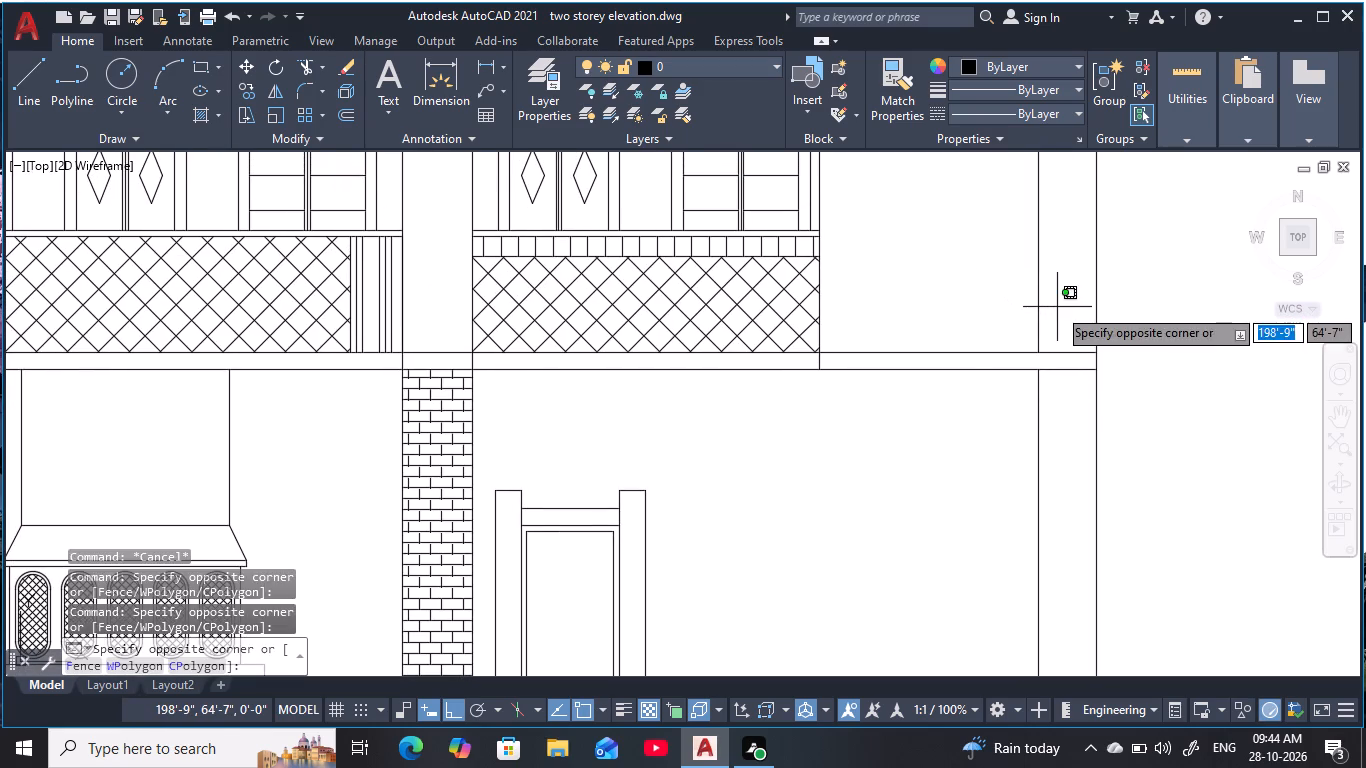
pyautogui.moveTo(1057, 307); pyautogui.dragTo(1027, 303)
pyautogui.moveTo(1071, 315); pyautogui.dragTo(1018, 319)
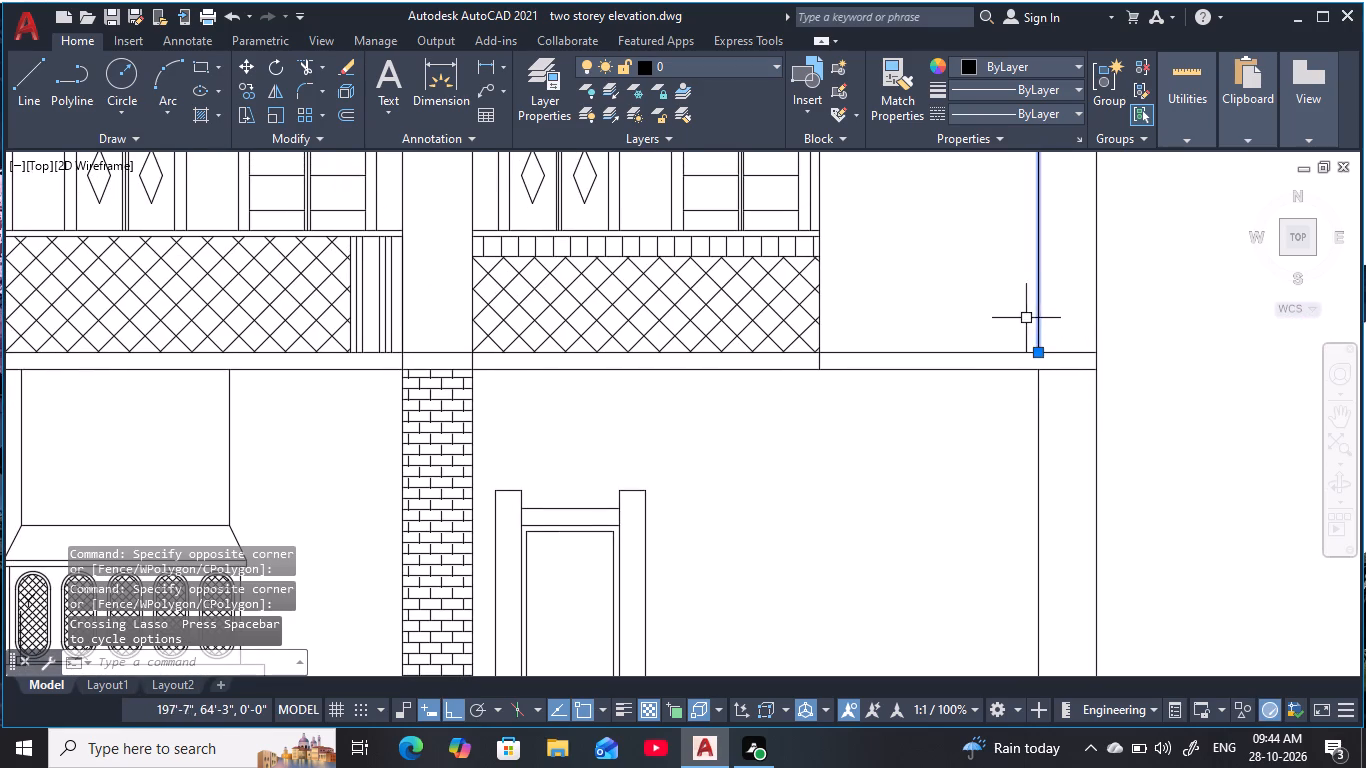
pyautogui.press('w')
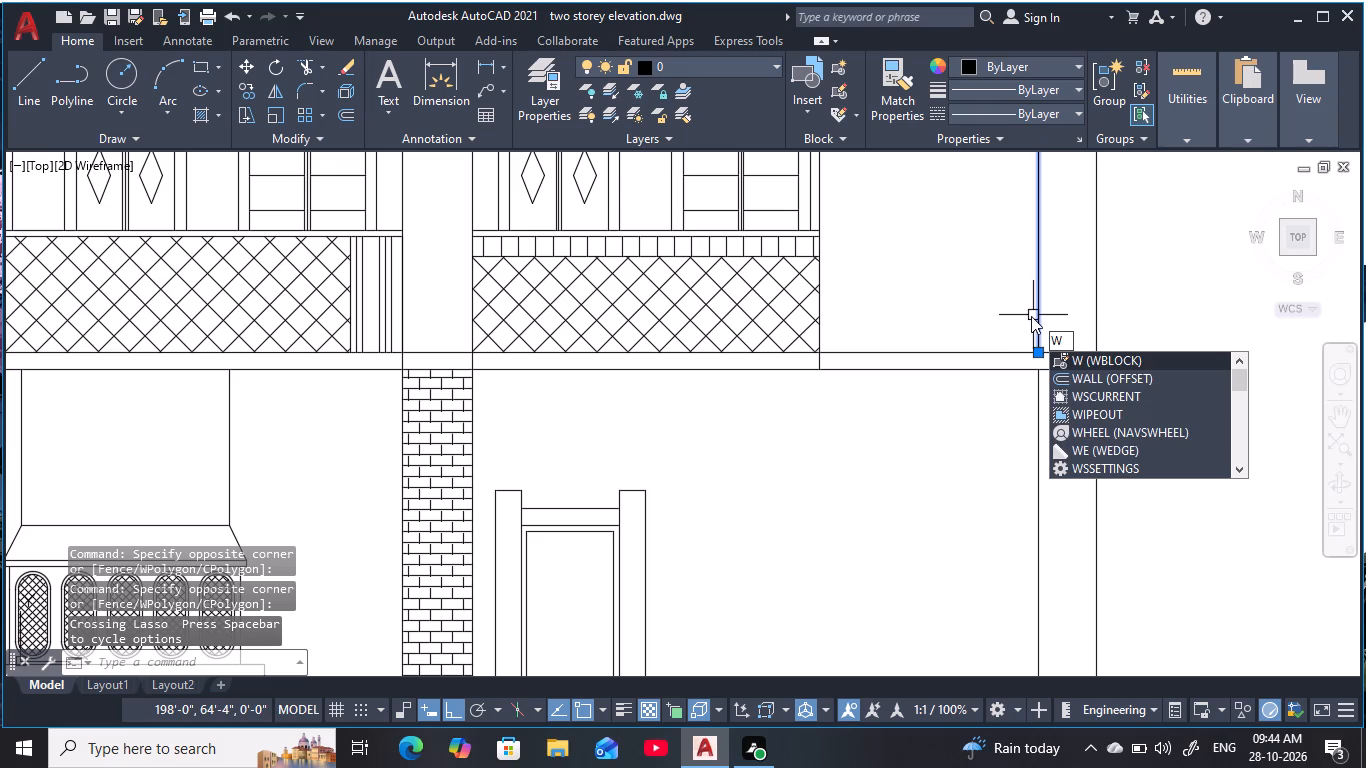
pyautogui.press('BackSpace')
pyautogui.write('e')
pyautogui.press('space')
pyautogui.press('Escape')
pyautogui.press('Escape')
# Start another offset for the ground-floor wall area between the entrance door and the tower's outer strip.
pyautogui.scroll(-1, 905, 554)
pyautogui.moveTo(903, 554); pyautogui.dragTo(882, 540, button='middle')
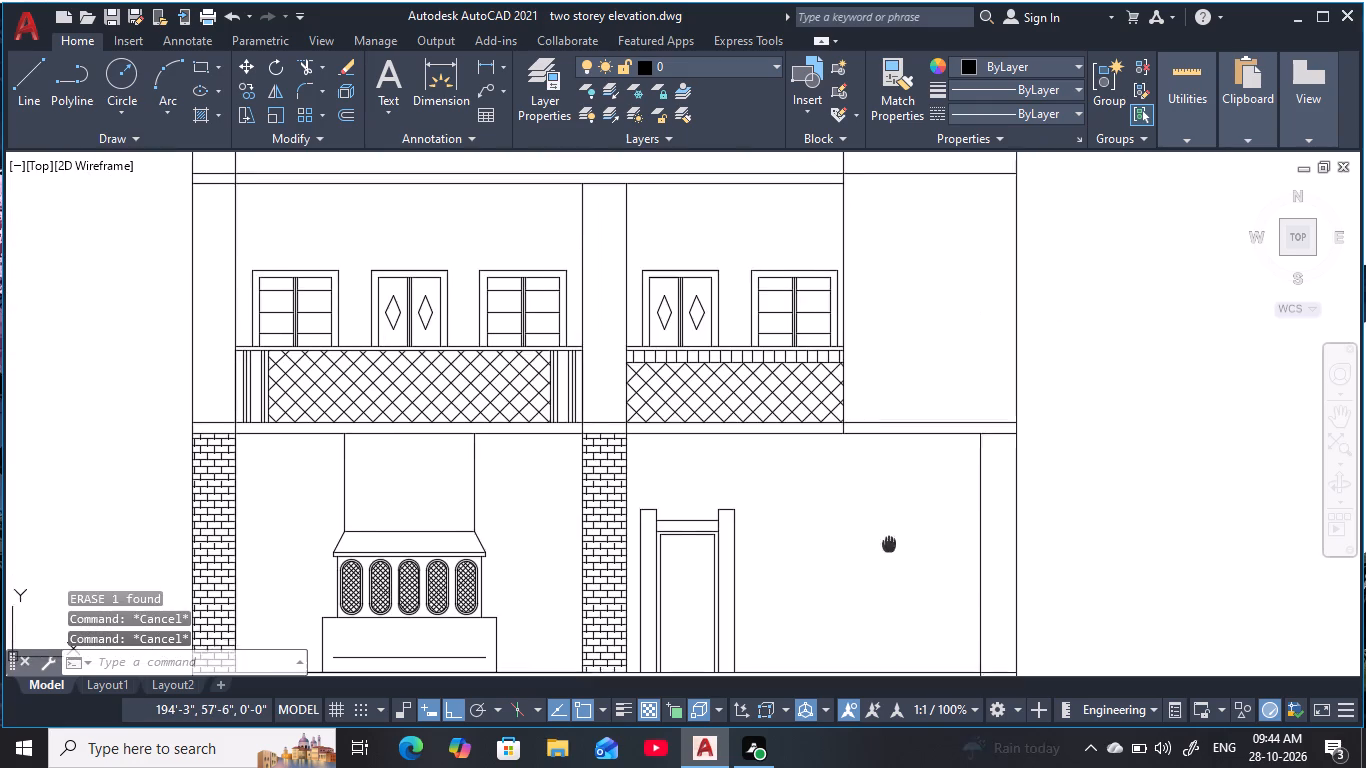
pyautogui.moveTo(882, 540); pyautogui.dragTo(745, 413, button='middle')
pyautogui.press('Escape')
pyautogui.press('Escape')
pyautogui.write('o')
pyautogui.press('space')
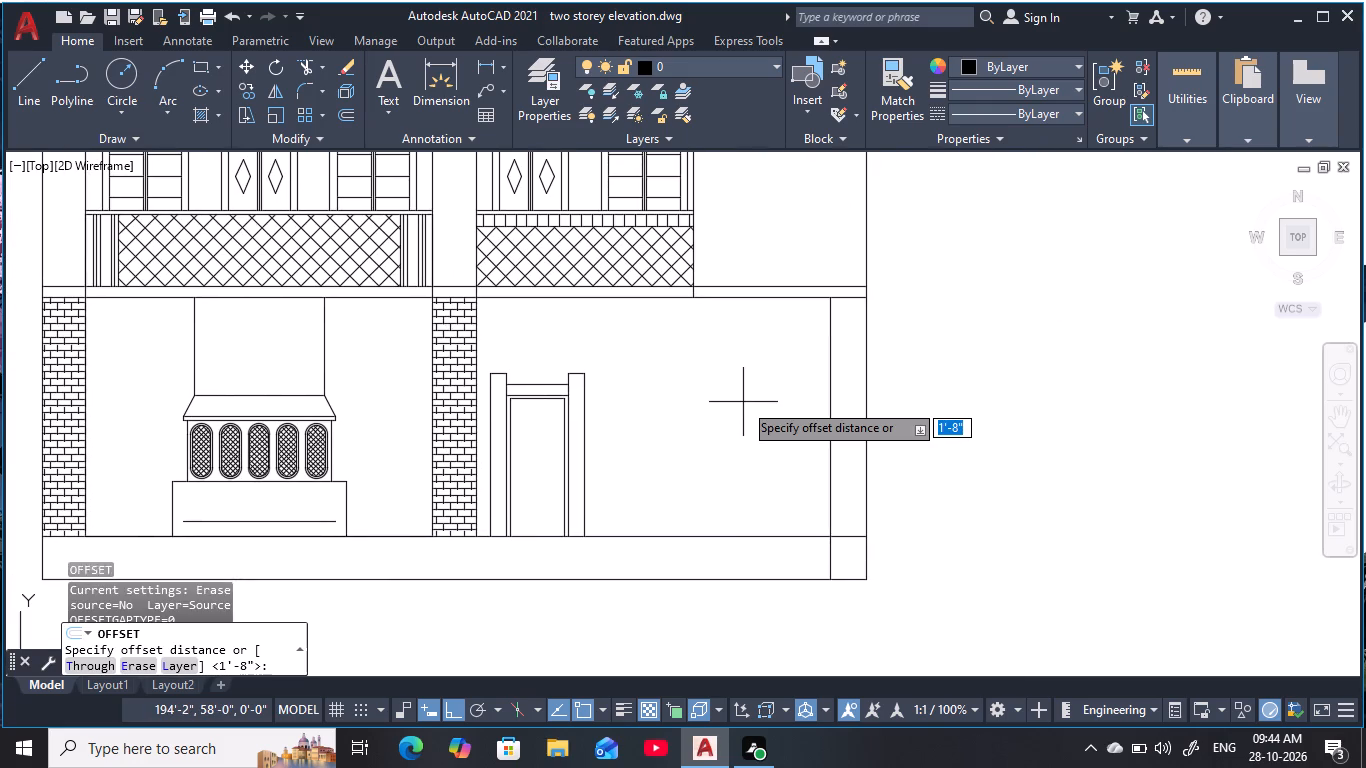
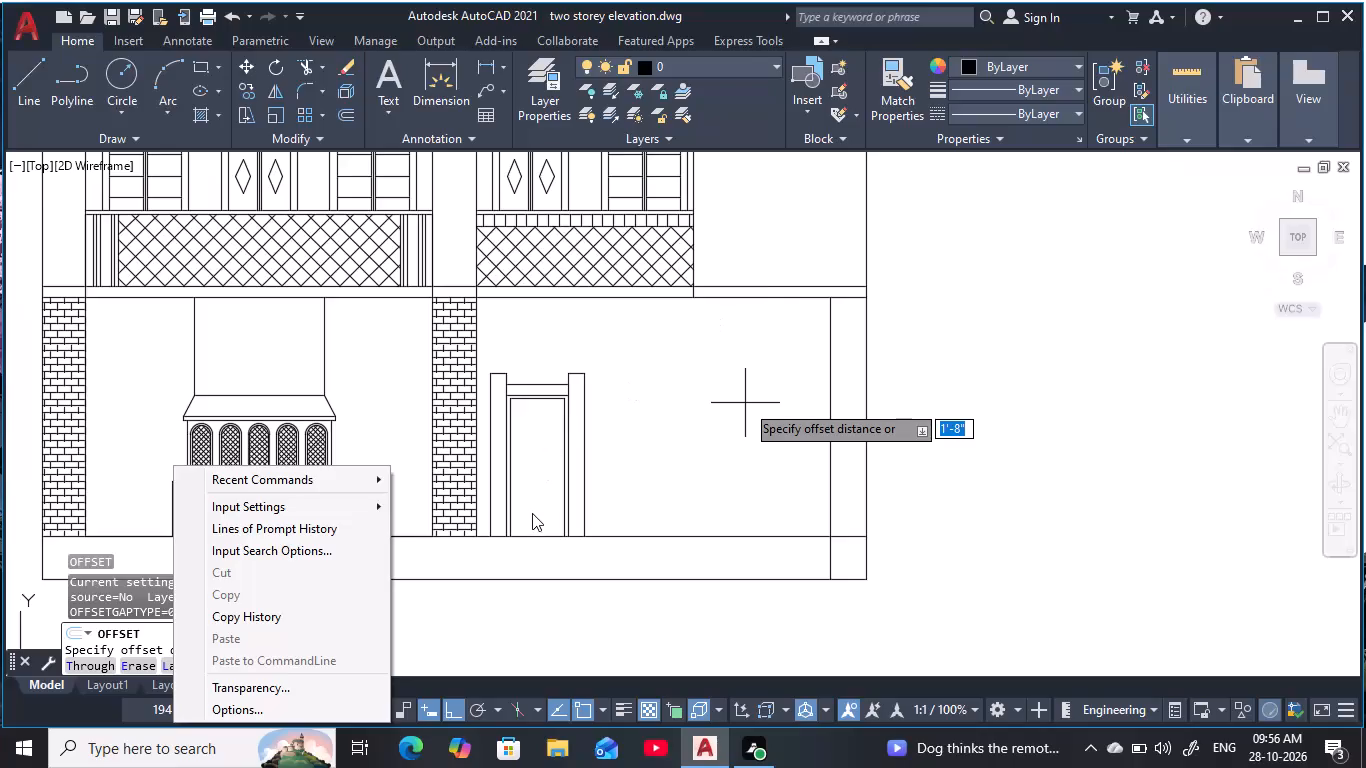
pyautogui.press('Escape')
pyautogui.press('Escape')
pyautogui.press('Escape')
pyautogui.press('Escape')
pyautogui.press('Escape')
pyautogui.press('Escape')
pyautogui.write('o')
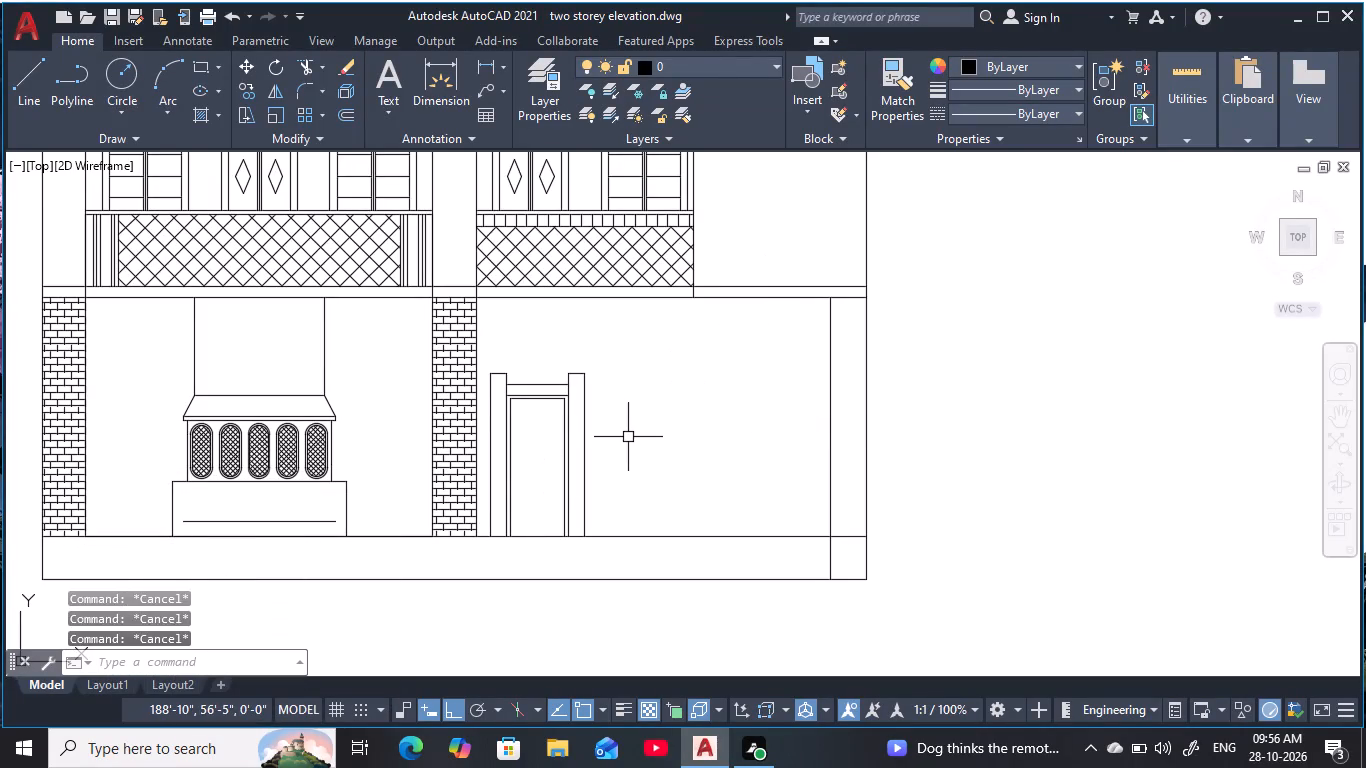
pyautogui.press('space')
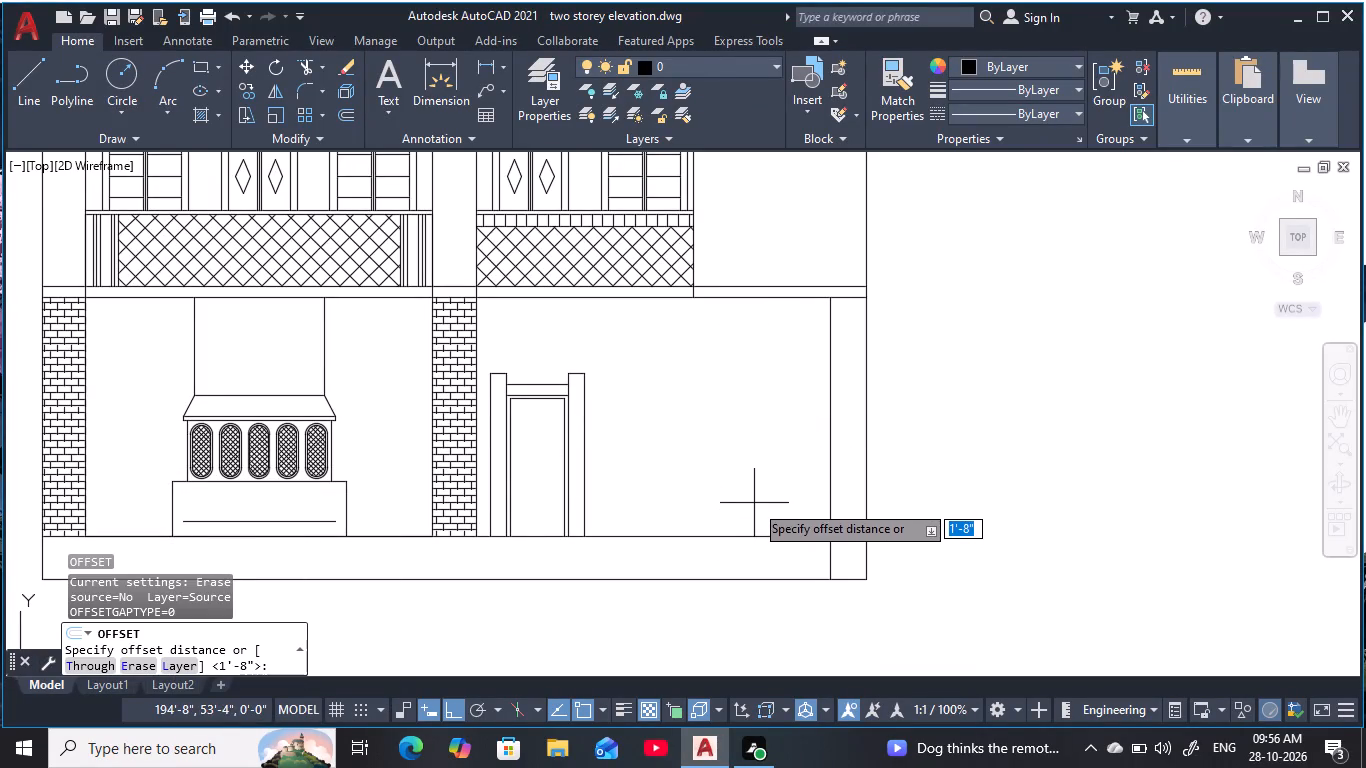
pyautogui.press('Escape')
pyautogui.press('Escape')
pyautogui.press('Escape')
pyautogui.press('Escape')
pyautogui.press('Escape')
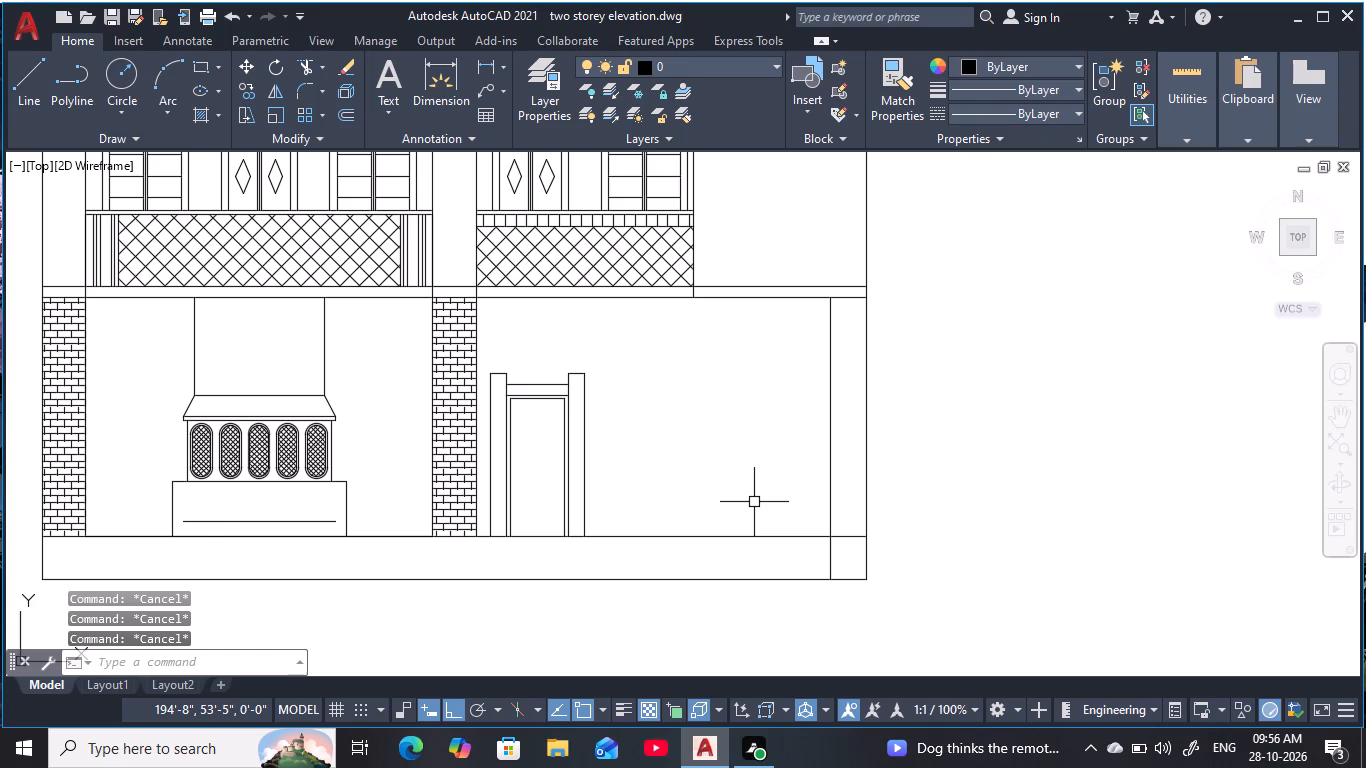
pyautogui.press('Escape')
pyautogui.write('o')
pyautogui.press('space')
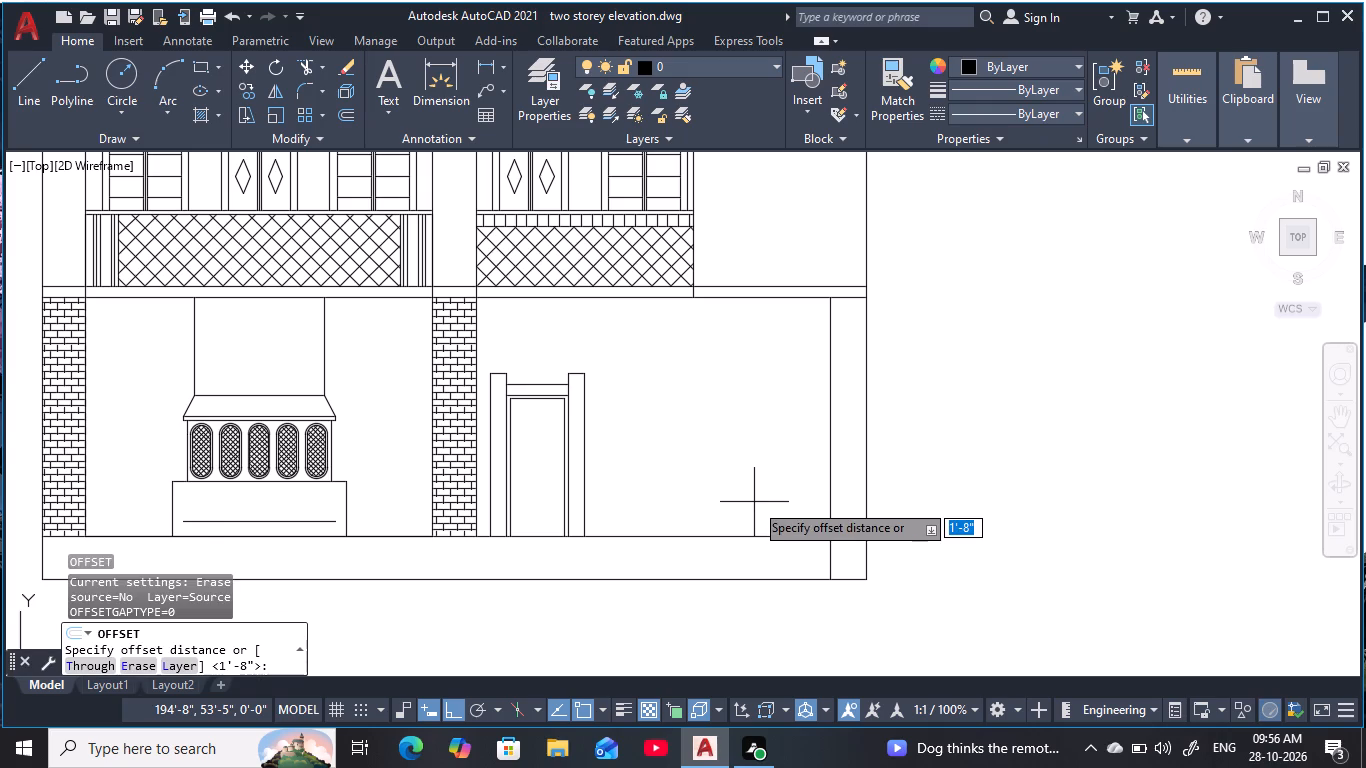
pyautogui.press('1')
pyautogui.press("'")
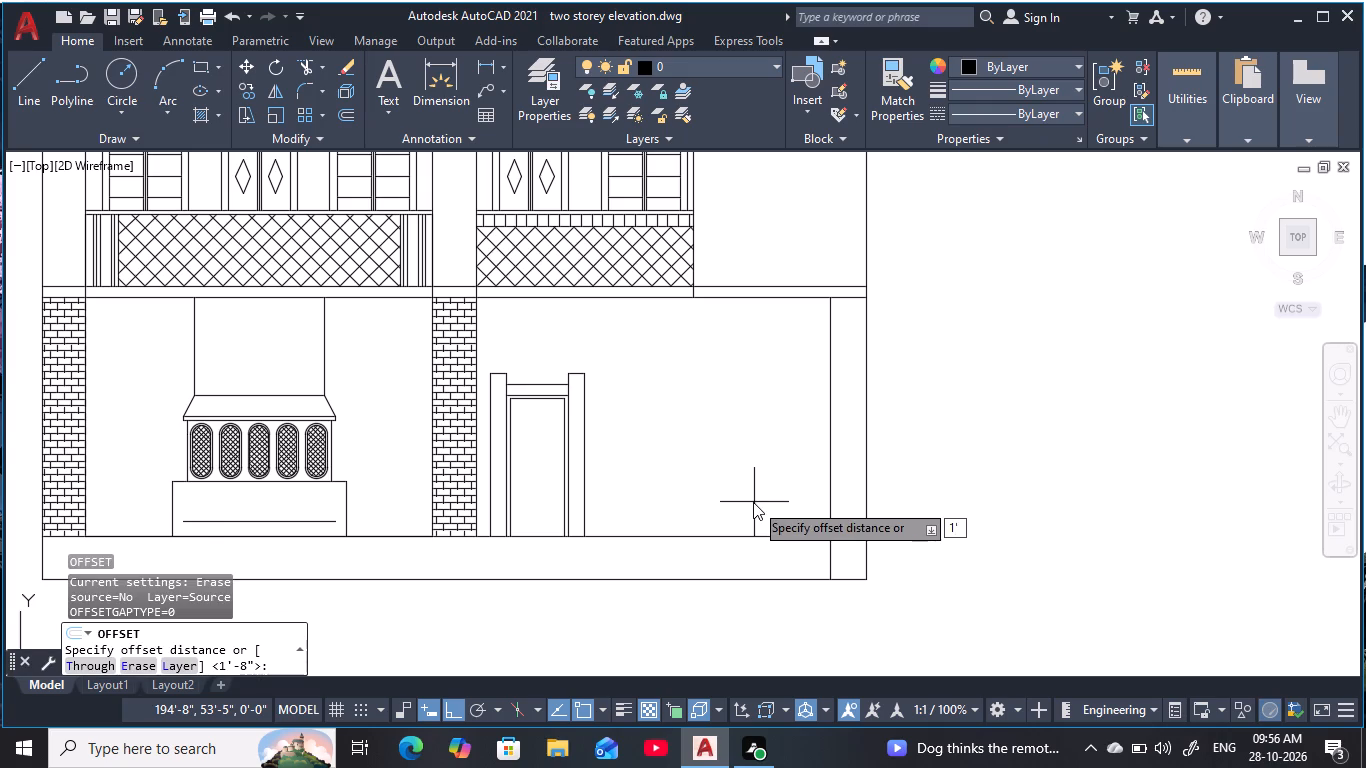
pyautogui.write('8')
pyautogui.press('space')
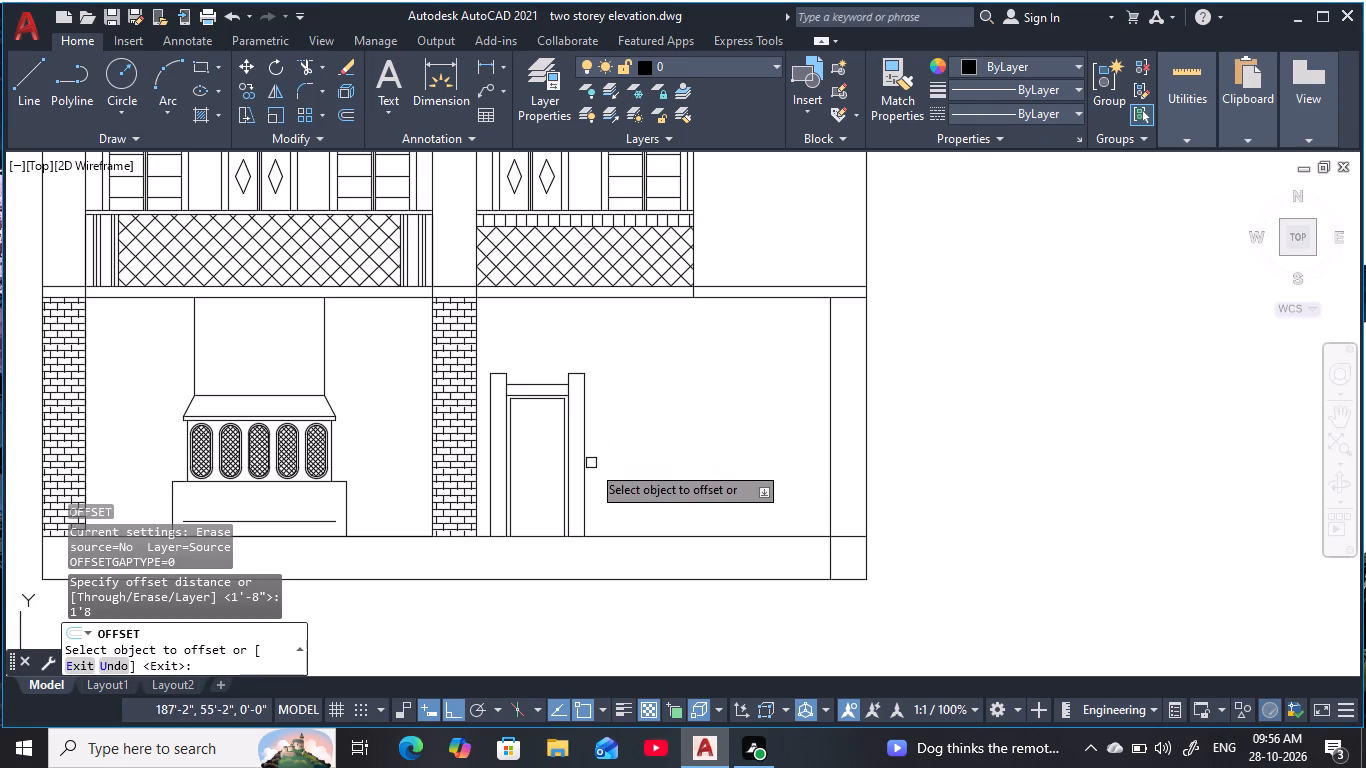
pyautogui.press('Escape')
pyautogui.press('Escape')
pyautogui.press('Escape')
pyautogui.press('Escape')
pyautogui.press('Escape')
# Offset the entrance door frame's outer vertical edge 2' toward the tower's outer edge.
pyautogui.write('o 2')
pyautogui.write("'")
pyautogui.press('space')
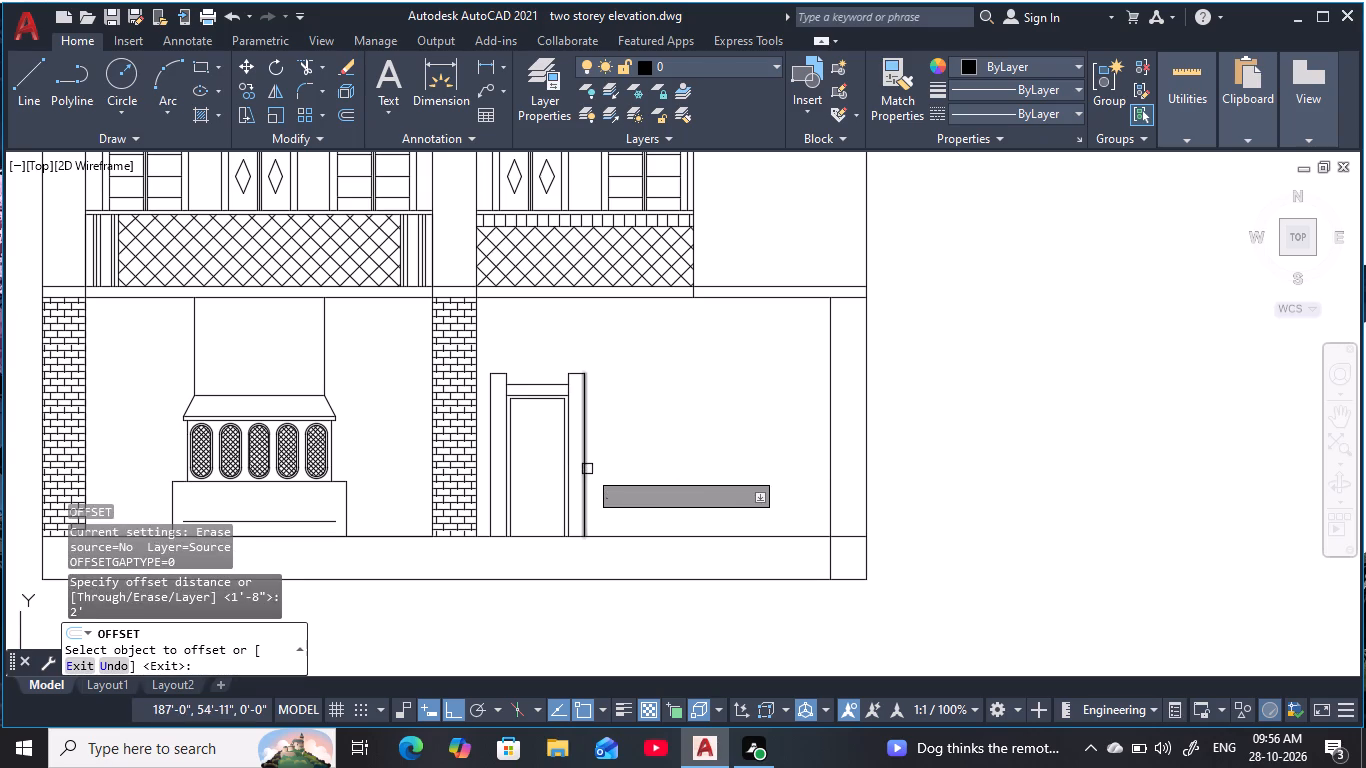
pyautogui.click(587, 469)
pyautogui.click(674, 460)
pyautogui.press('Escape')
pyautogui.press('Escape')
pyautogui.press('Escape')
pyautogui.press('Escape')
pyautogui.moveTo(675, 459); pyautogui.dragTo(637, 465, button='middle')
pyautogui.press('Escape')
pyautogui.press('Escape')
pyautogui.press('Escape')
pyautogui.press('Escape')
pyautogui.press('Escape')
pyautogui.press('Escape')
pyautogui.press('Escape')
pyautogui.press('Escape')
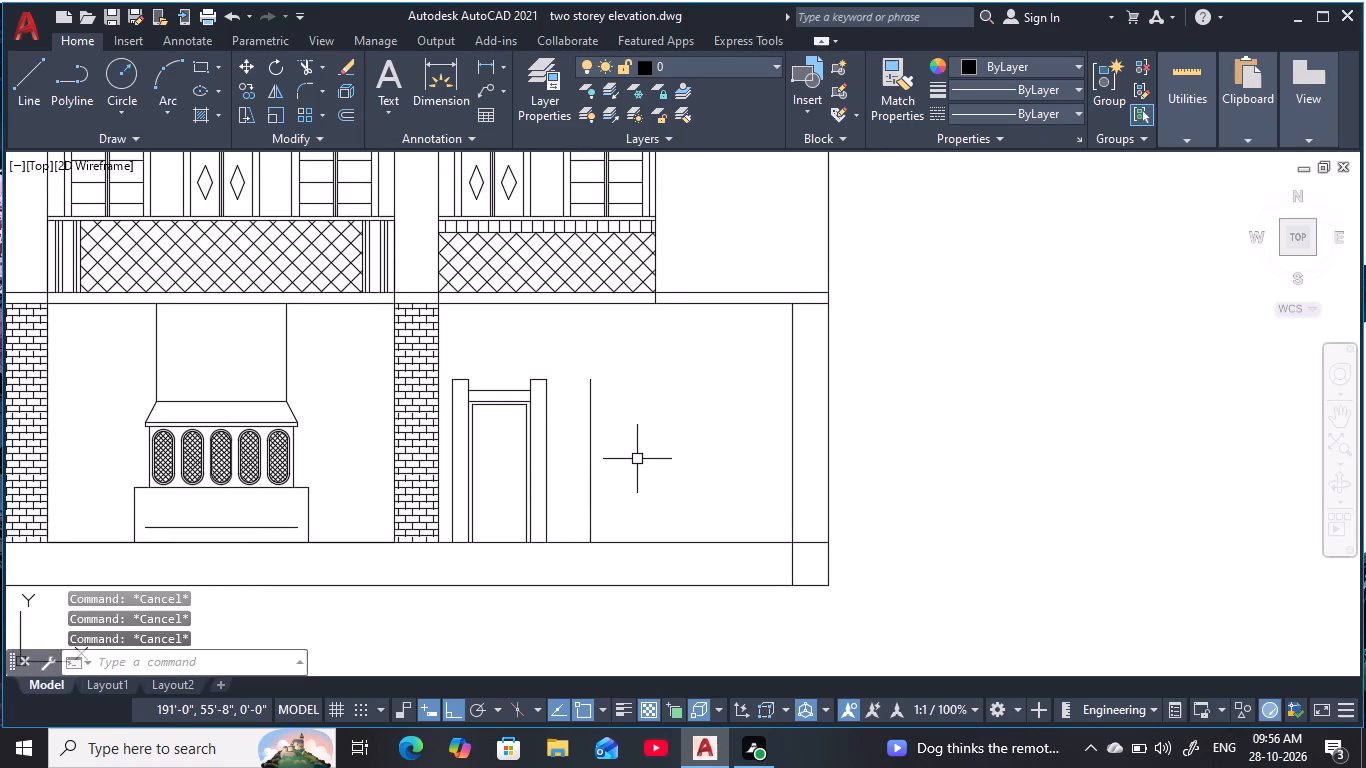
pyautogui.press('Escape')
pyautogui.press('Escape')
pyautogui.press('Escape')
pyautogui.press('Escape')
# Draw a horizontal line about 9'-4" long from the offset line's top end to the outer strip's inner vertical line.
pyautogui.write('l')
pyautogui.press('space')
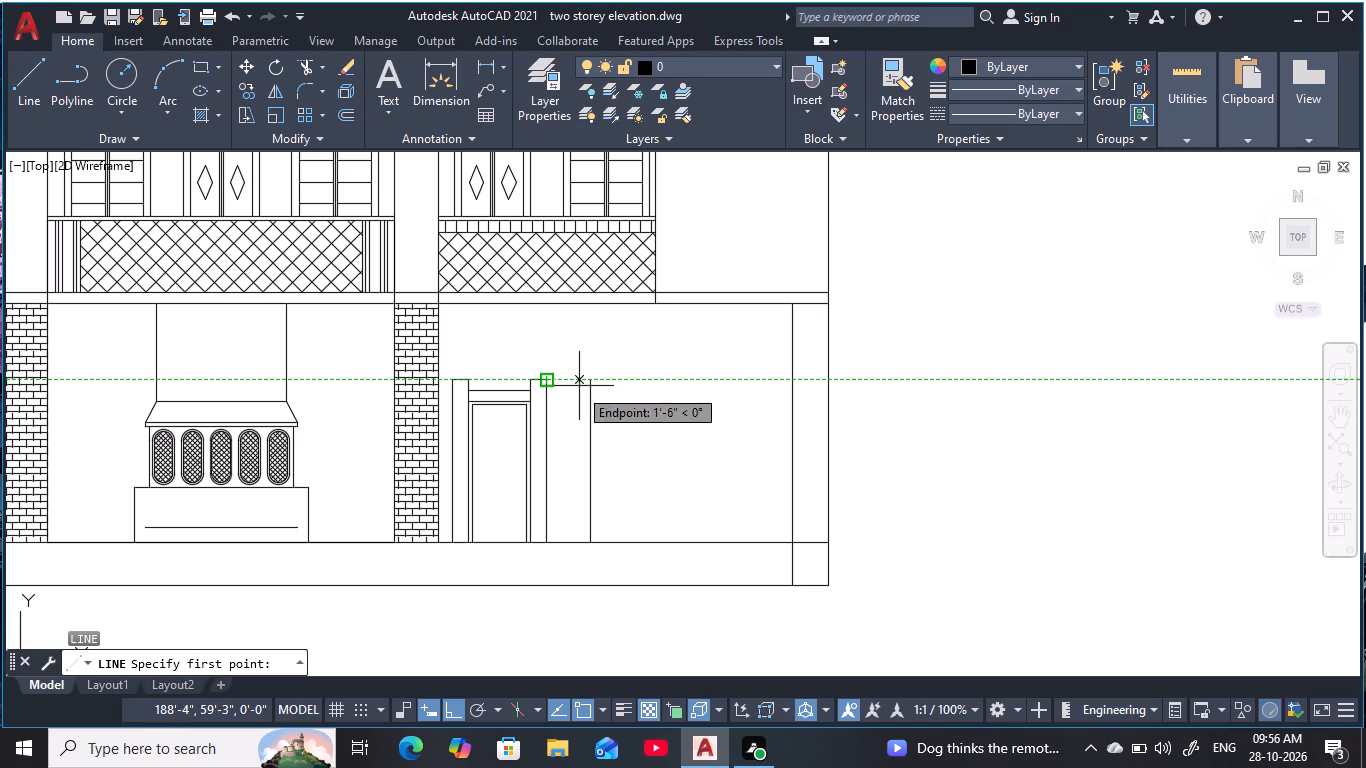
pyautogui.click(588, 385)
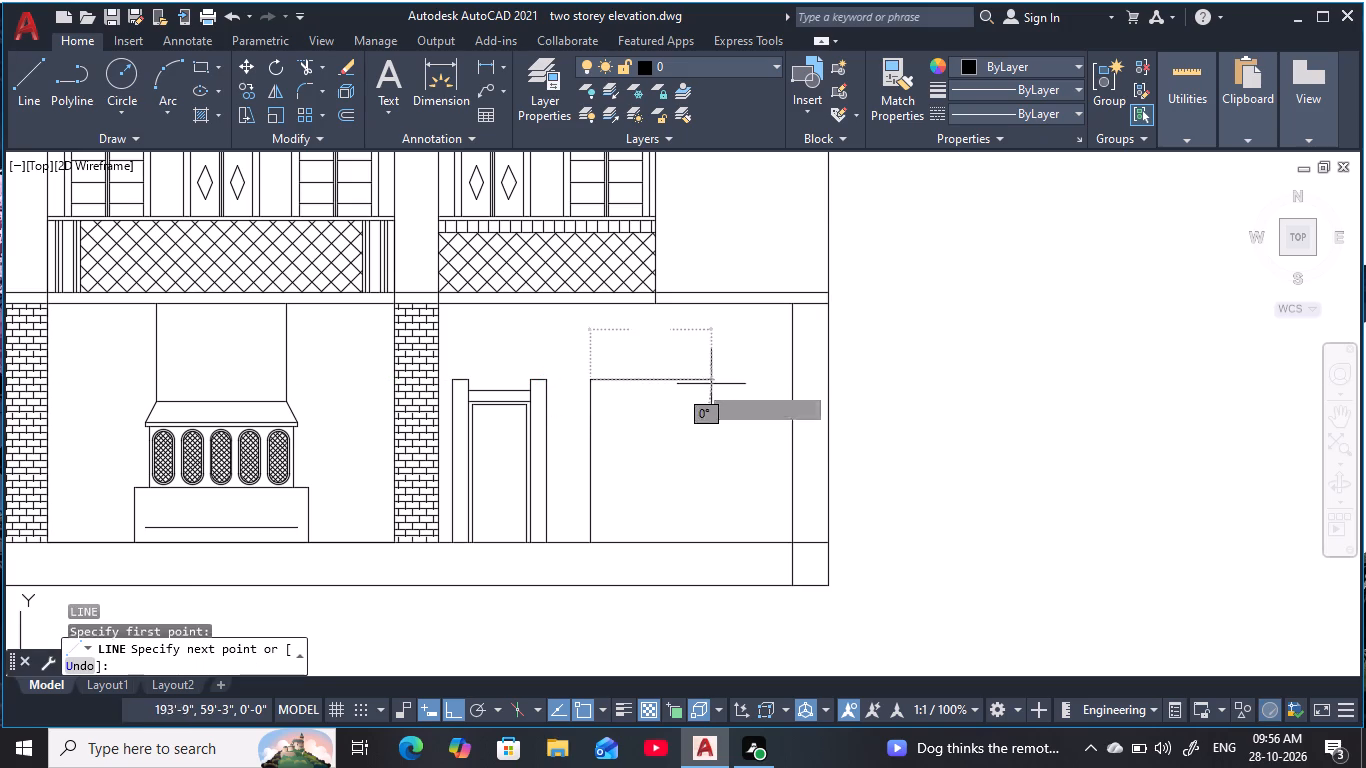
pyautogui.click(791, 383)
pyautogui.press('Escape')
pyautogui.press('Escape')
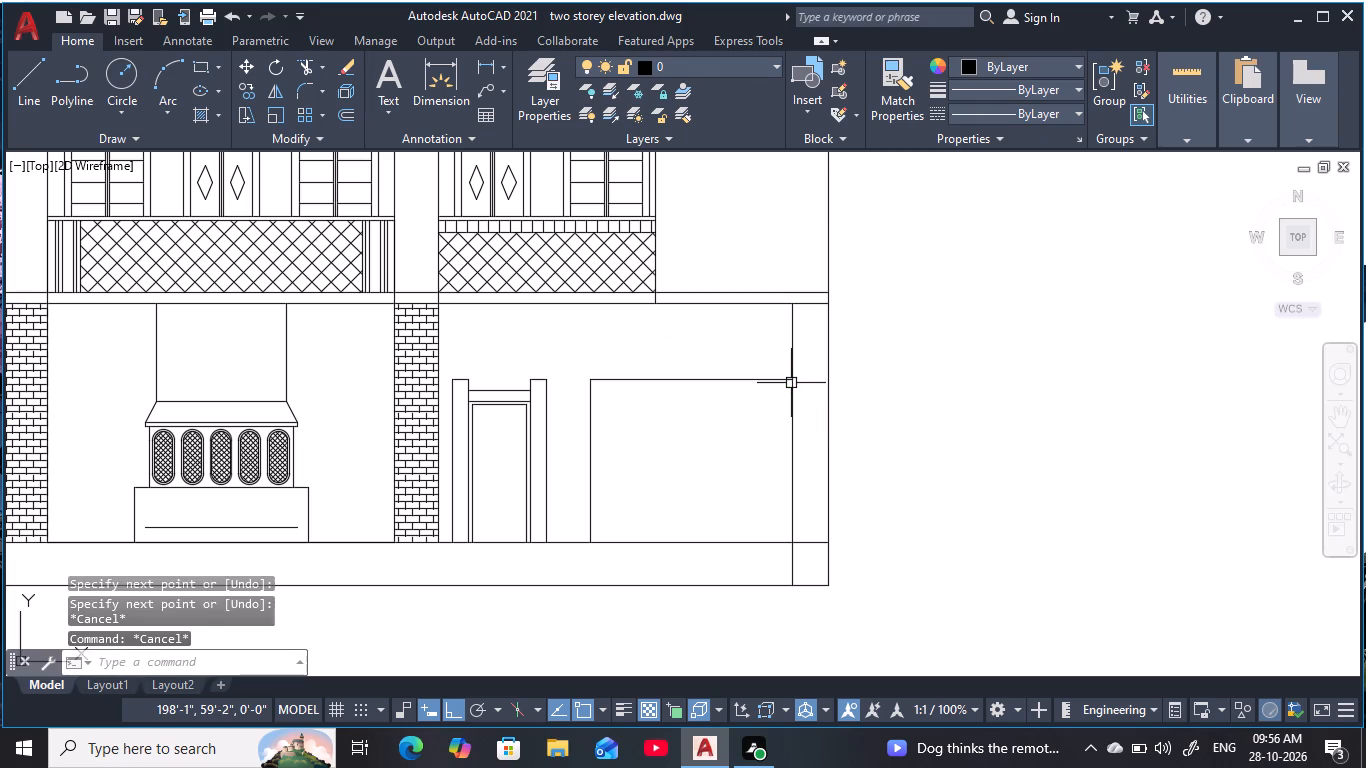
pyautogui.press('Escape')
# Trim the outer strip's inner vertical line above the new horizontal line.
pyautogui.write('tr')
pyautogui.press('space')
pyautogui.moveTo(806, 354); pyautogui.dragTo(787, 357)
pyautogui.press('Escape')
pyautogui.press('Escape')
pyautogui.press('Escape')
pyautogui.press('Escape')
pyautogui.press('Escape')
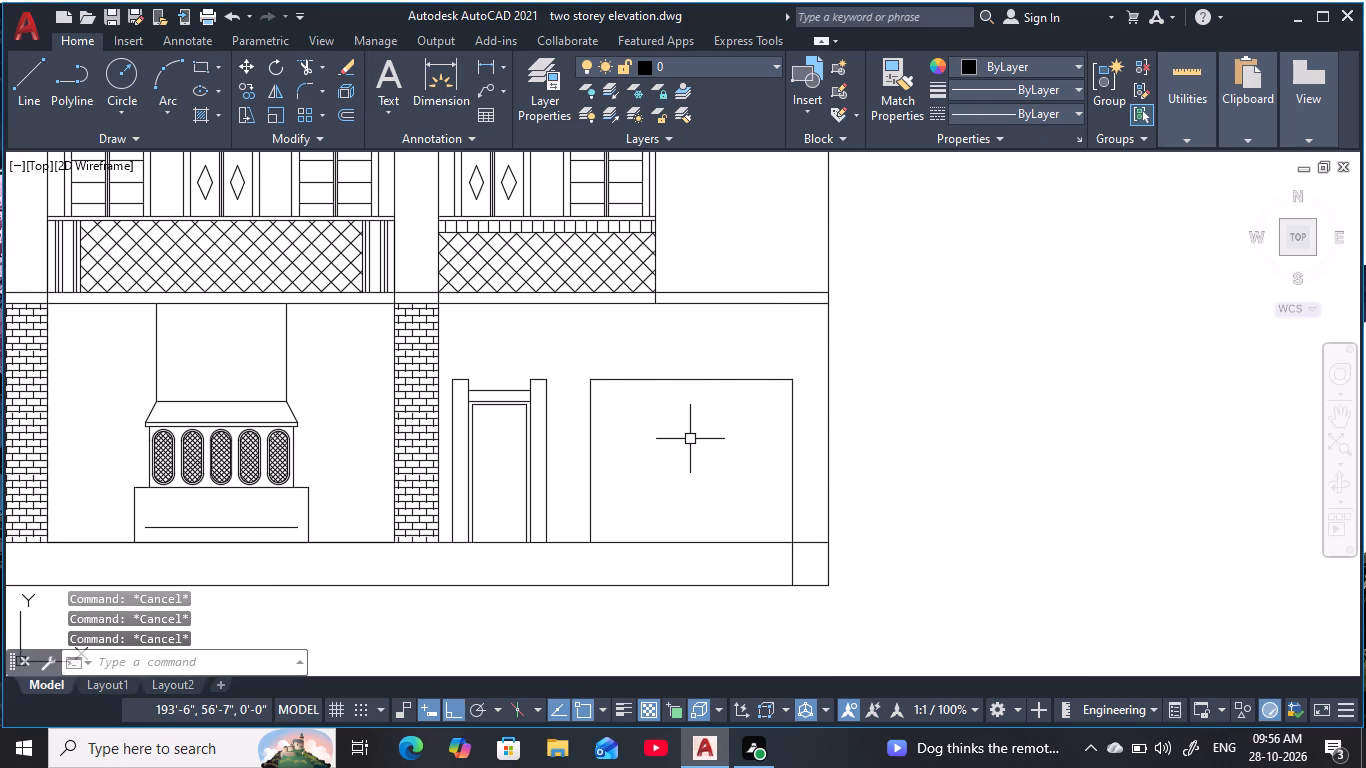
pyautogui.press('Escape')
pyautogui.press('Escape')
pyautogui.press('Escape')
# Trim the segment of the outer strip's inner vertical line that crosses the plinth band.
pyautogui.write('tr')
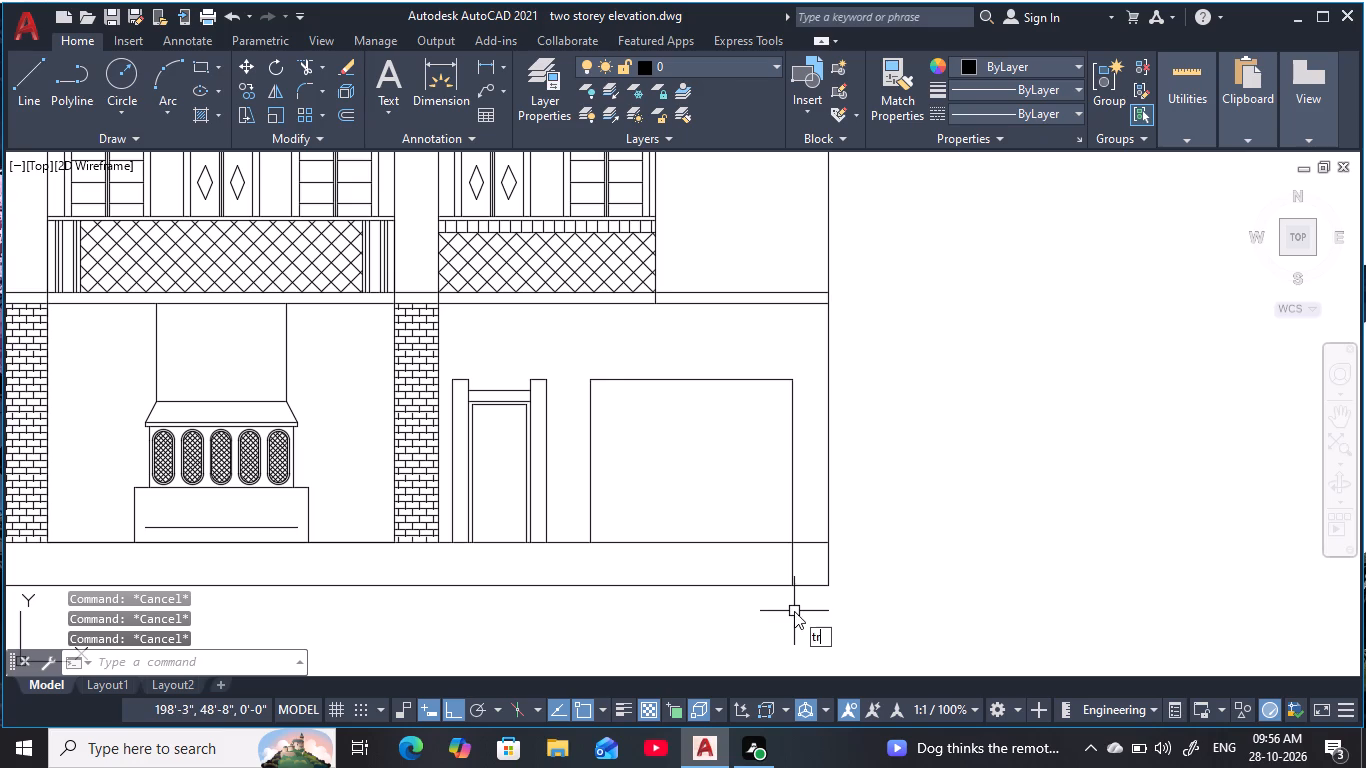
pyautogui.press('space')
pyautogui.moveTo(809, 570); pyautogui.dragTo(786, 570)
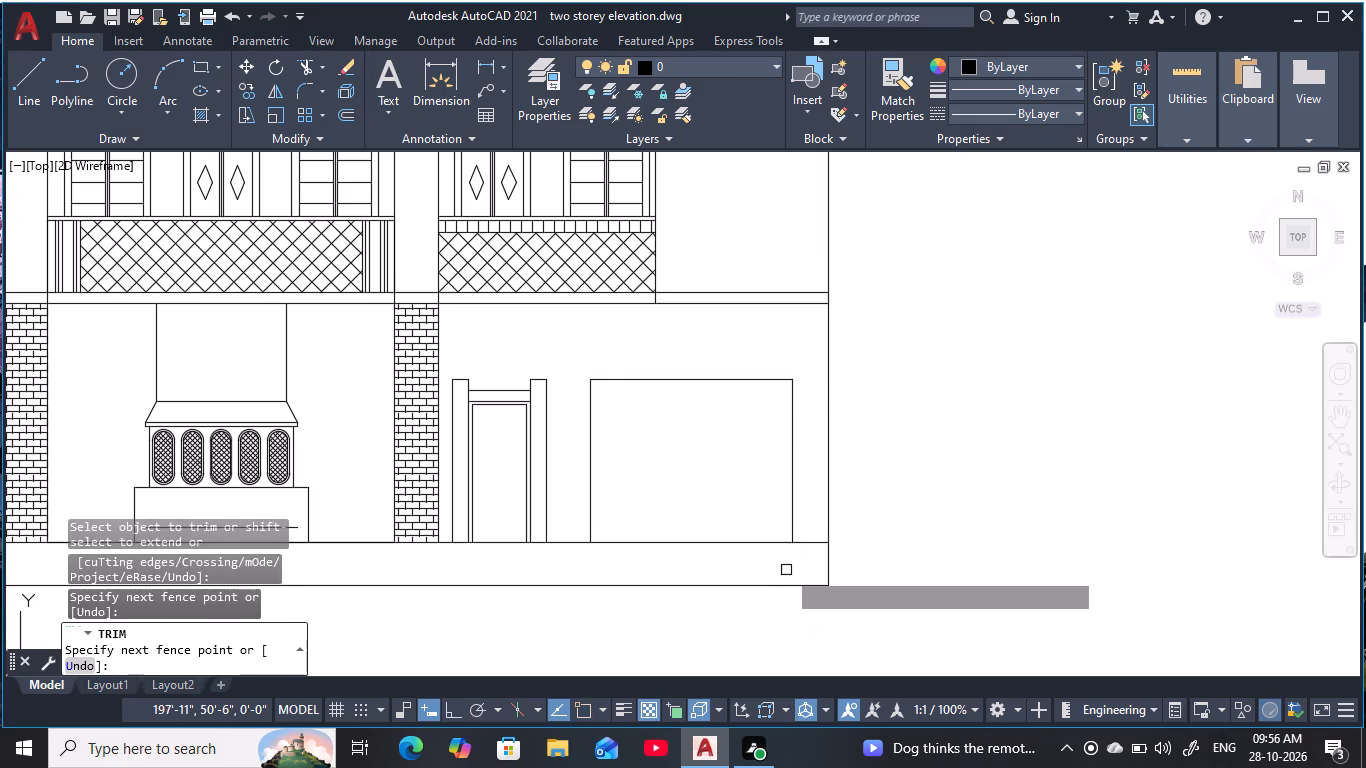
pyautogui.press('Escape')
pyautogui.press('Escape')
pyautogui.press('Escape')
pyautogui.press('Escape')
pyautogui.press('Escape')
pyautogui.press('Escape')
pyautogui.press('Escape')
pyautogui.press('Escape')
pyautogui.press('Escape')
pyautogui.press('Escape')
pyautogui.press('Escape')
pyautogui.press('Escape')
pyautogui.press('Escape')
pyautogui.press('Escape')
pyautogui.press('Escape')
pyautogui.press('Escape')
pyautogui.press('Escape')
pyautogui.press('Escape')
pyautogui.press('Escape')
pyautogui.press('Escape')
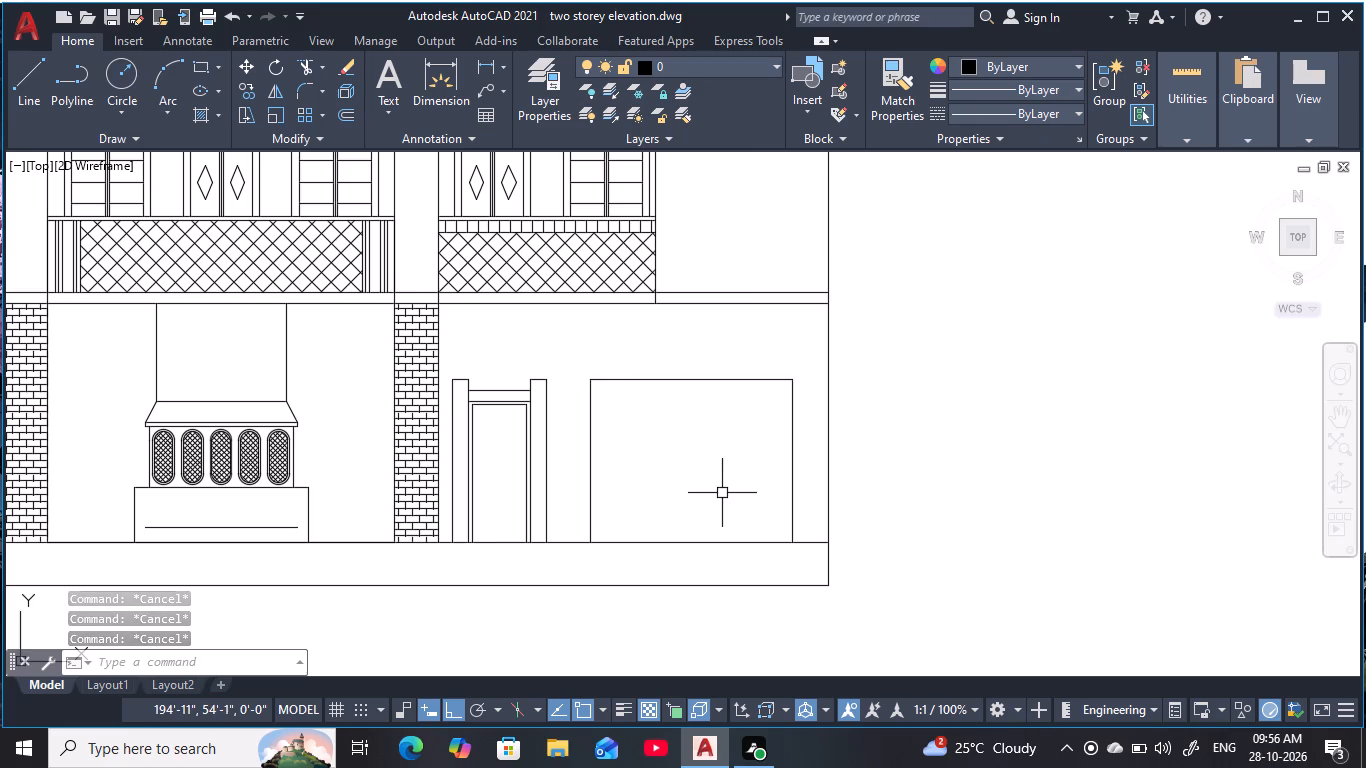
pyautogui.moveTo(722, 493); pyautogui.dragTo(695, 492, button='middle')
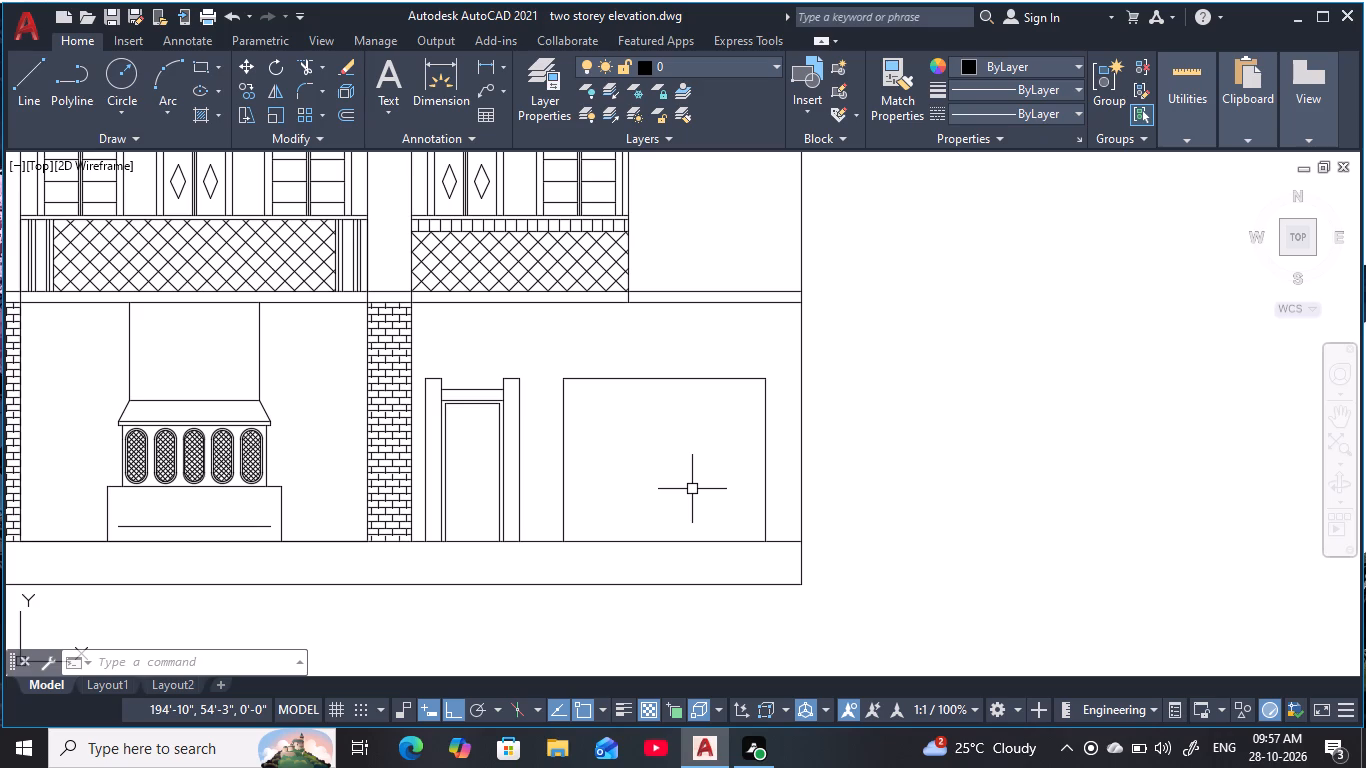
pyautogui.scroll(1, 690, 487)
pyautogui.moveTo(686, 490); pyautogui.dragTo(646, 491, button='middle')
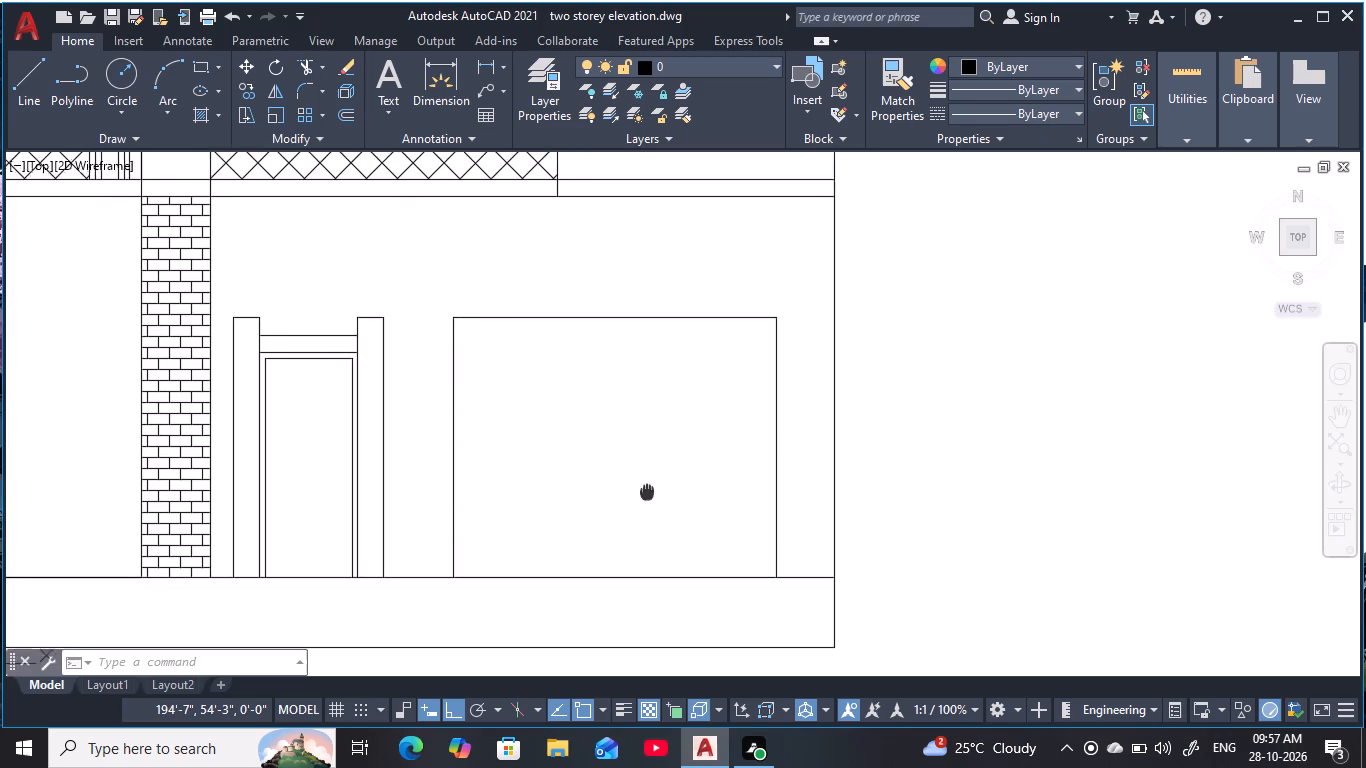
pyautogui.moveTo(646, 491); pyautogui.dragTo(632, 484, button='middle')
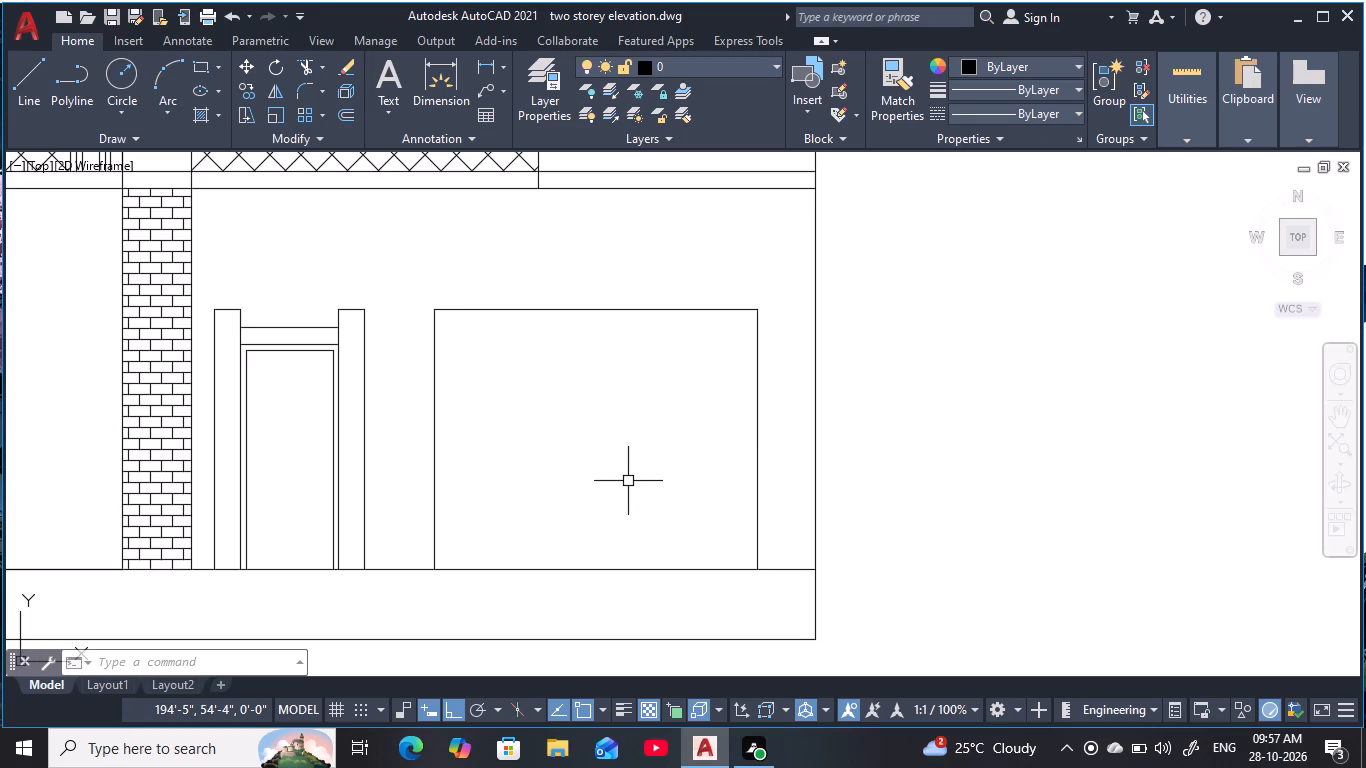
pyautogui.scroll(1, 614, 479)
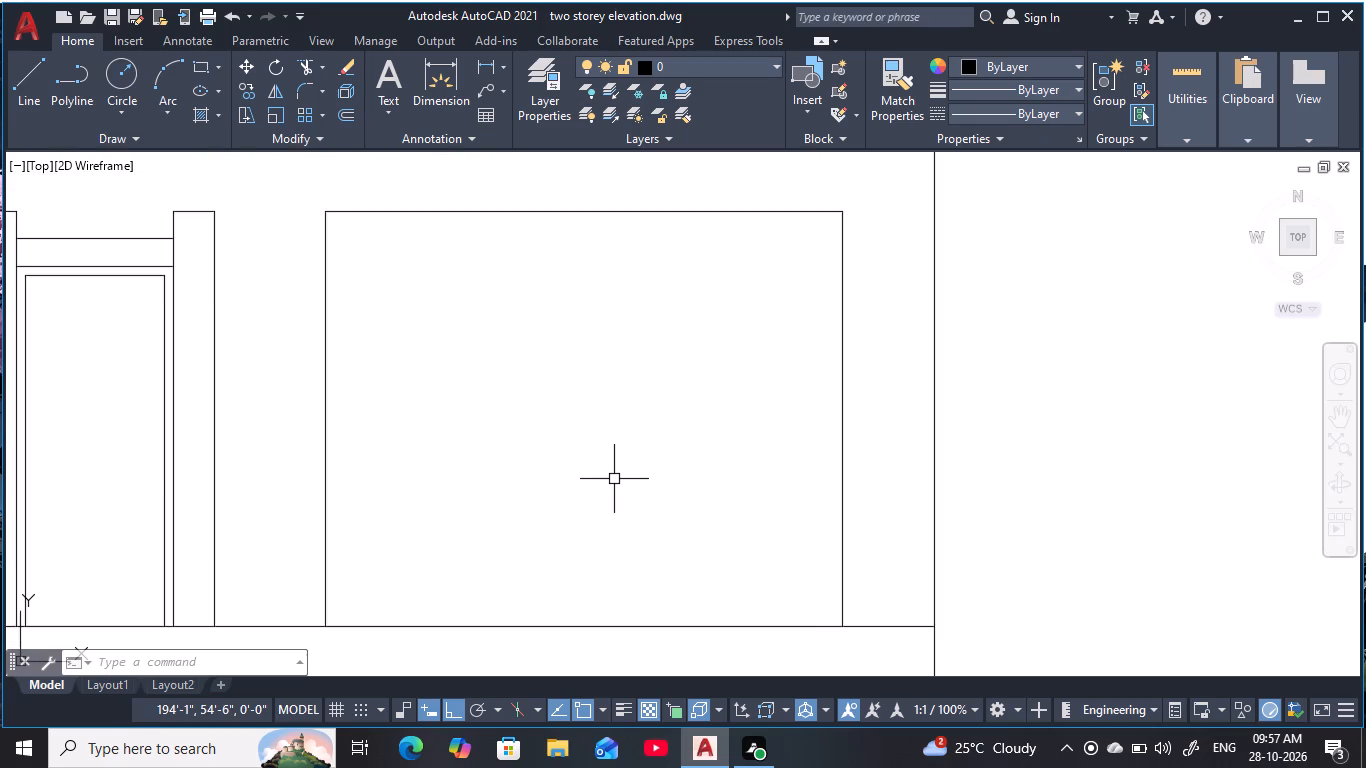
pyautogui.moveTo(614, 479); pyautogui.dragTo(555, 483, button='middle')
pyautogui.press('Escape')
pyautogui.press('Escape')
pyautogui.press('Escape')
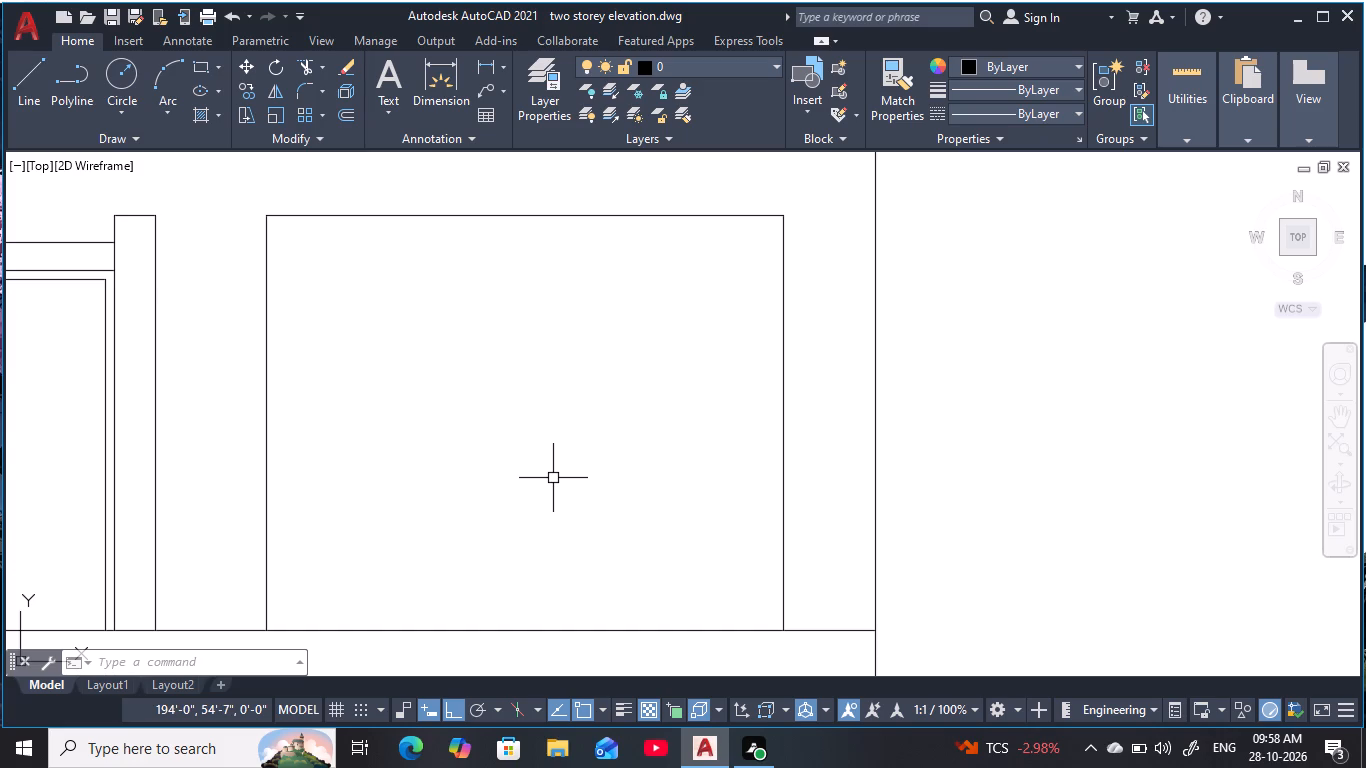
# Offset both vertical sides of the new ground-floor opening 9" inward.
pyautogui.scroll(-1, 488, 515)
pyautogui.moveTo(488, 516); pyautogui.dragTo(500, 535, button='middle')
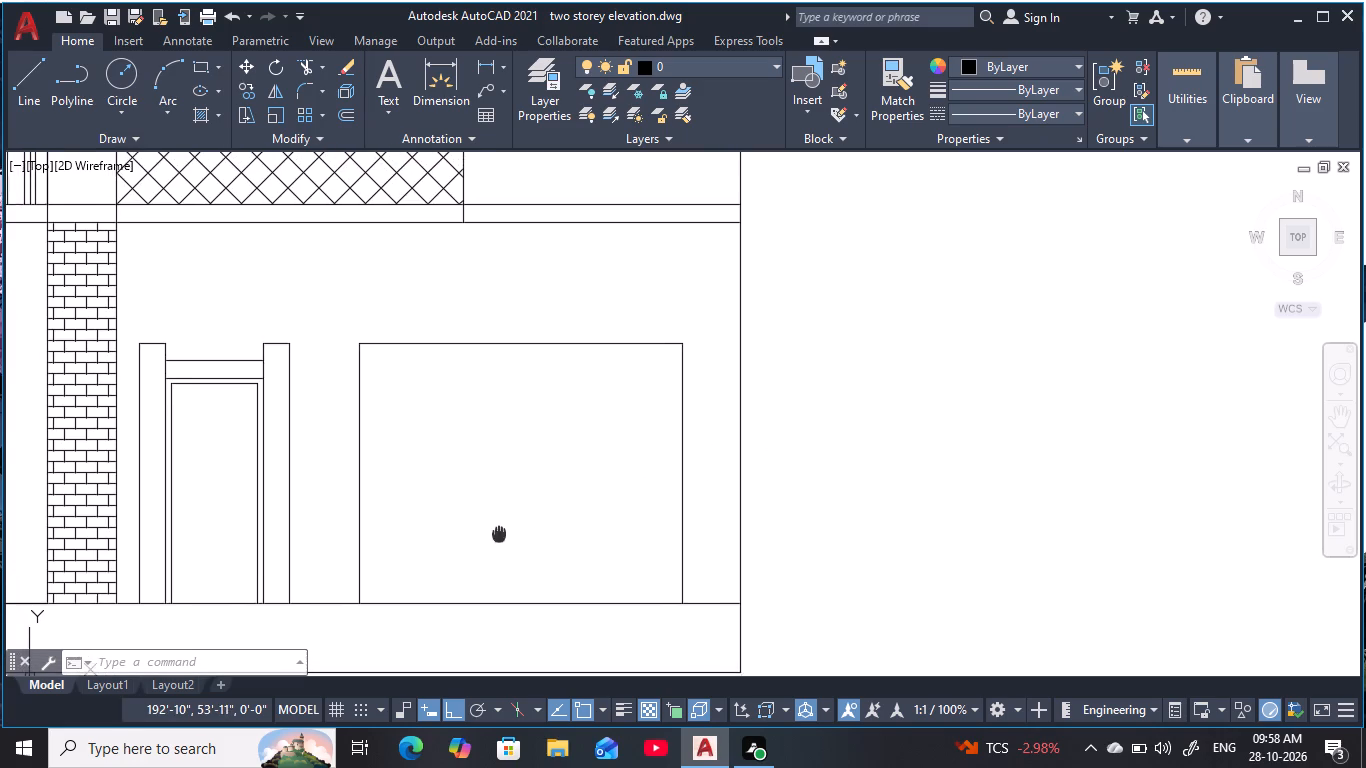
pyautogui.moveTo(500, 535); pyautogui.dragTo(501, 536, button='middle')
pyautogui.press('Escape')
pyautogui.press('Escape')
pyautogui.press('Escape')
pyautogui.press('Escape')
pyautogui.press('Escape')
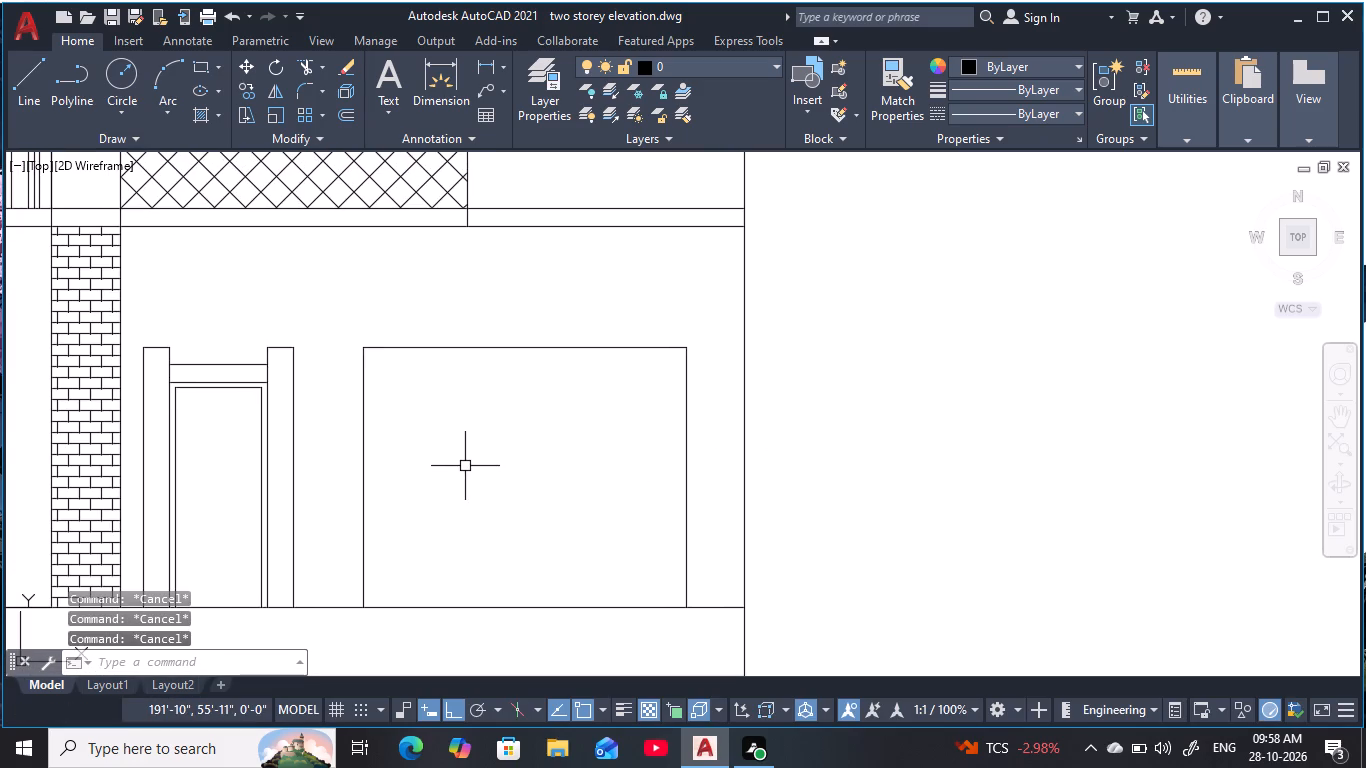
pyautogui.write('o')
pyautogui.press('space')
pyautogui.write('9')
pyautogui.press('space')
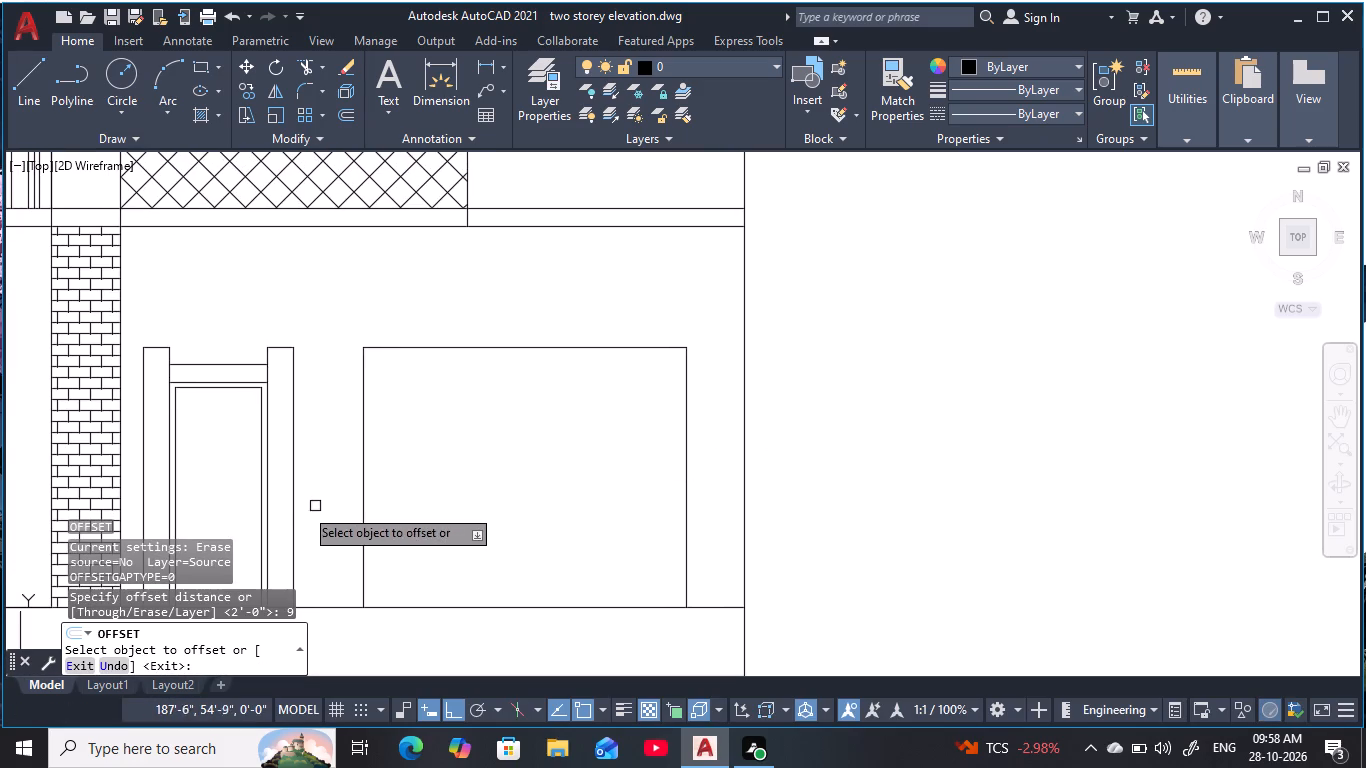
pyautogui.click(363, 520)
pyautogui.moveTo(403, 514); pyautogui.dragTo(431, 514)
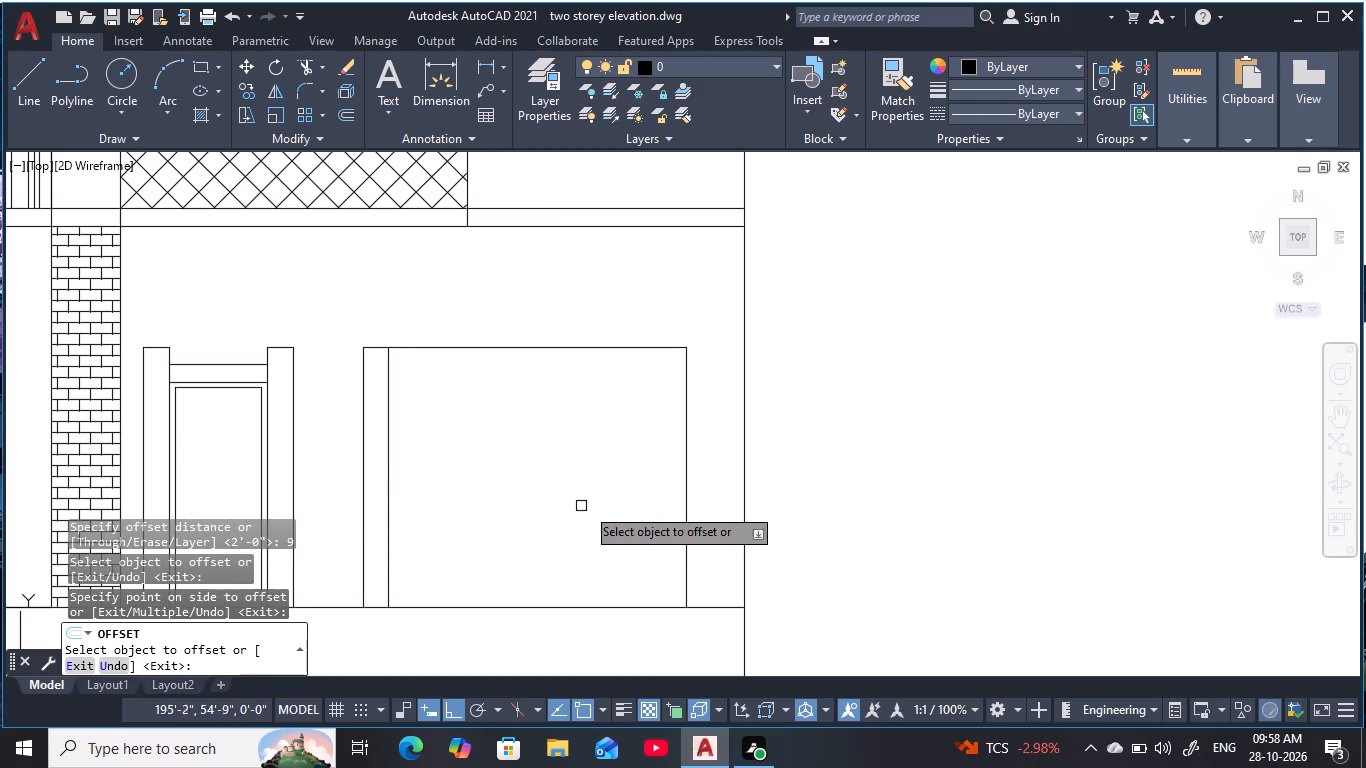
pyautogui.click(691, 539)
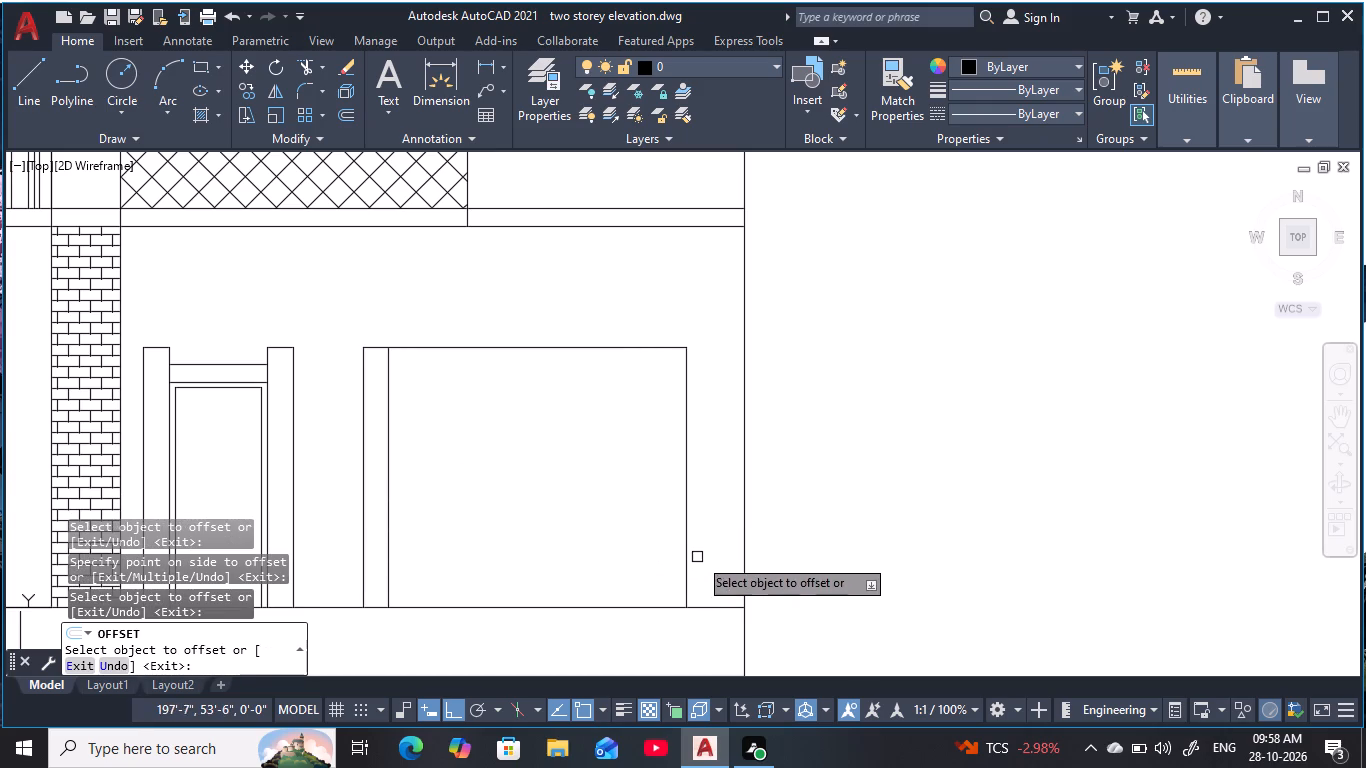
pyautogui.click(684, 563)
pyautogui.click(593, 567)
pyautogui.press('Escape')
pyautogui.press('Escape')
pyautogui.press('Escape')
pyautogui.press('Escape')
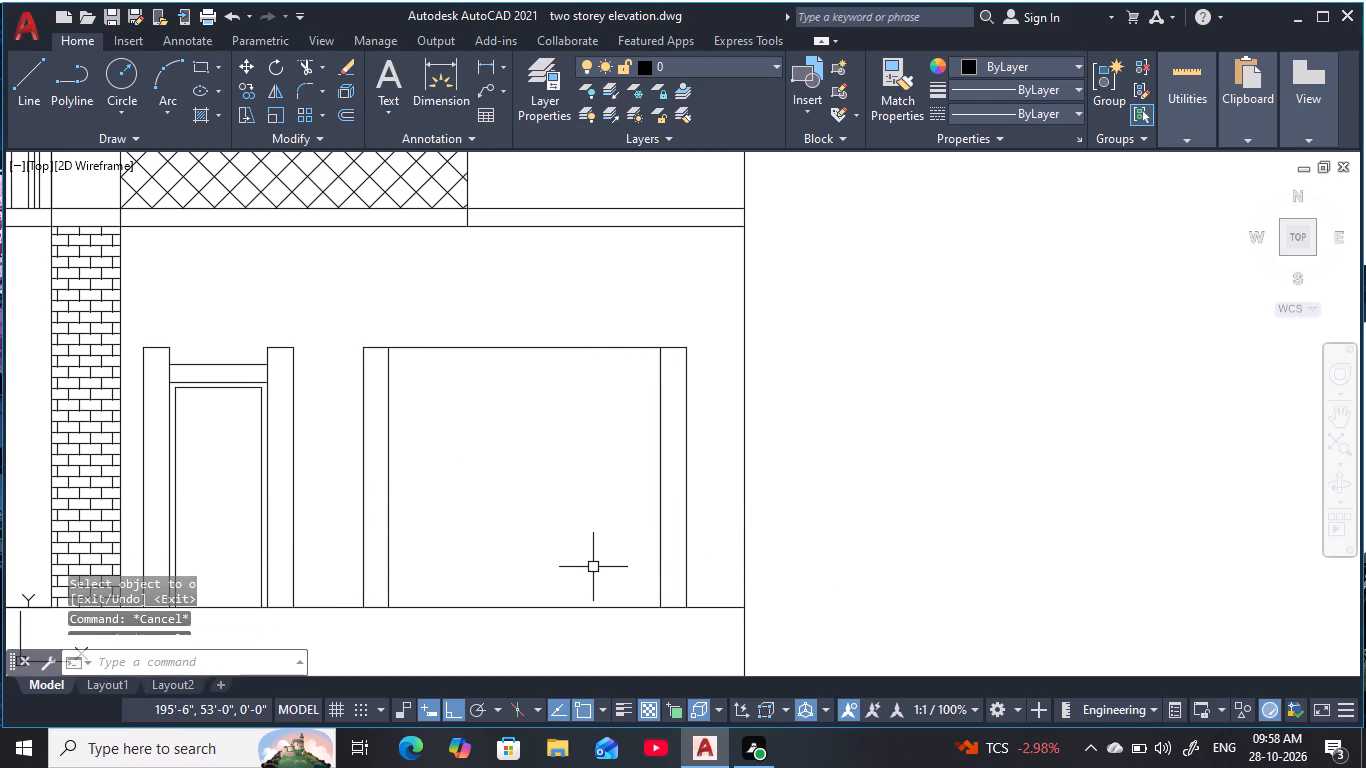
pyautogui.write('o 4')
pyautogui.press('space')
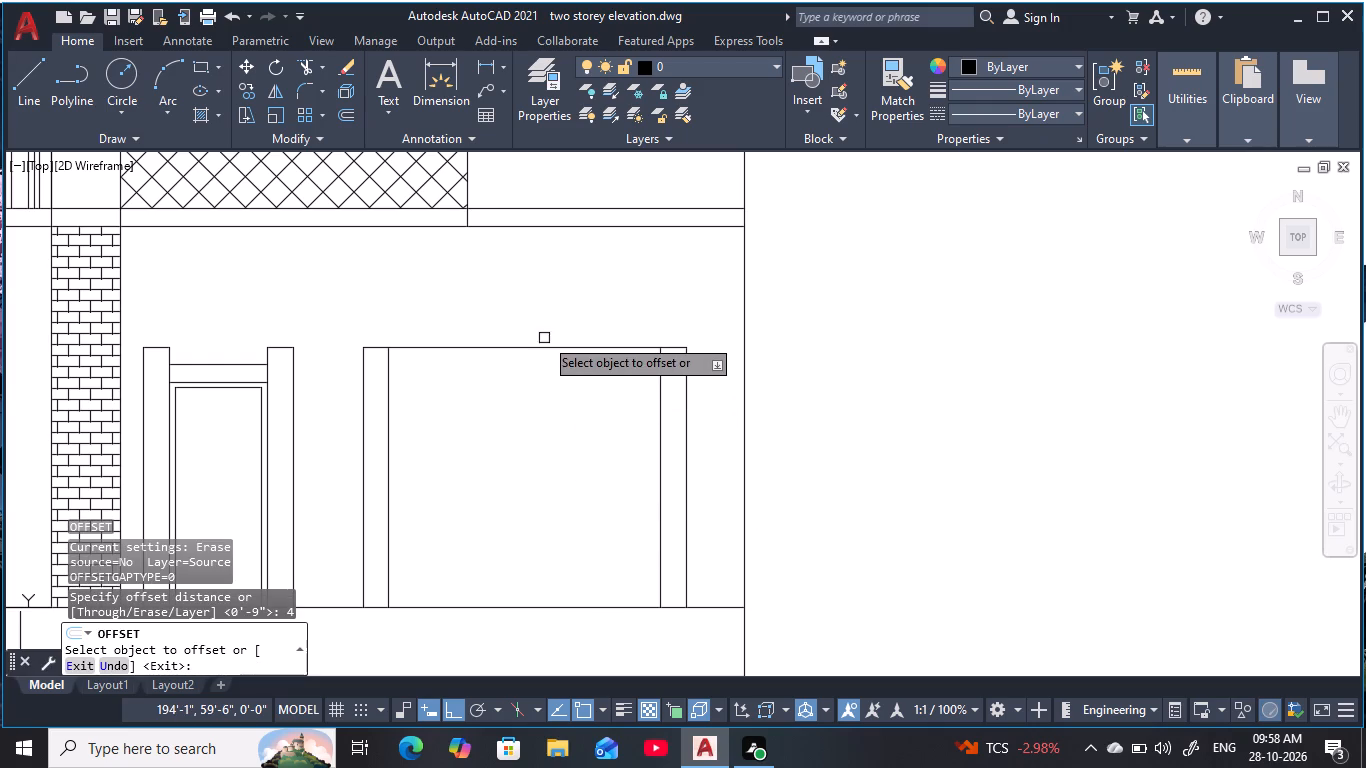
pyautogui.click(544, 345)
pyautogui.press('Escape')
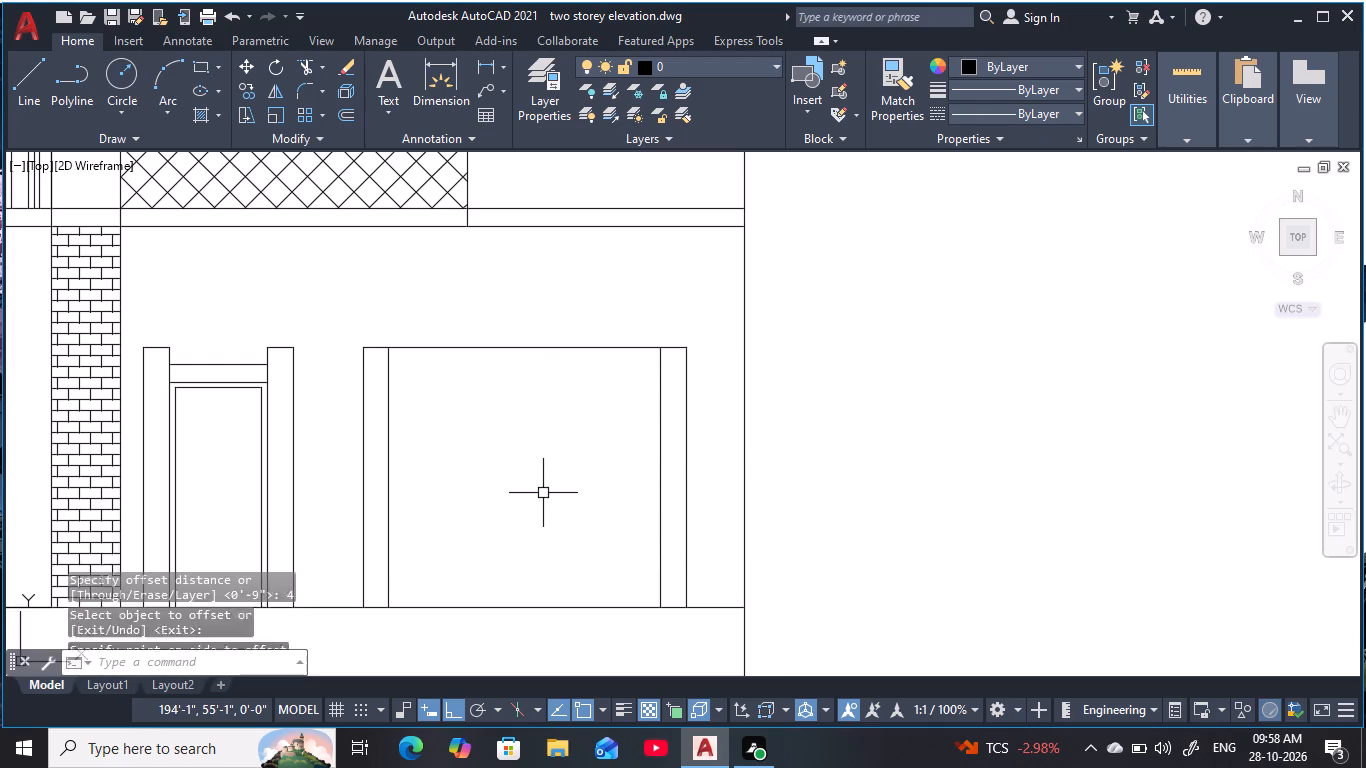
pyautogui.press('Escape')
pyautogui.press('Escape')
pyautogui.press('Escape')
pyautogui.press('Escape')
# Offset the top line of the ground-floor opening 6" downward.
pyautogui.write('o 6')
pyautogui.press('space')
pyautogui.click(522, 350)
pyautogui.click(534, 493)
pyautogui.press('Escape')
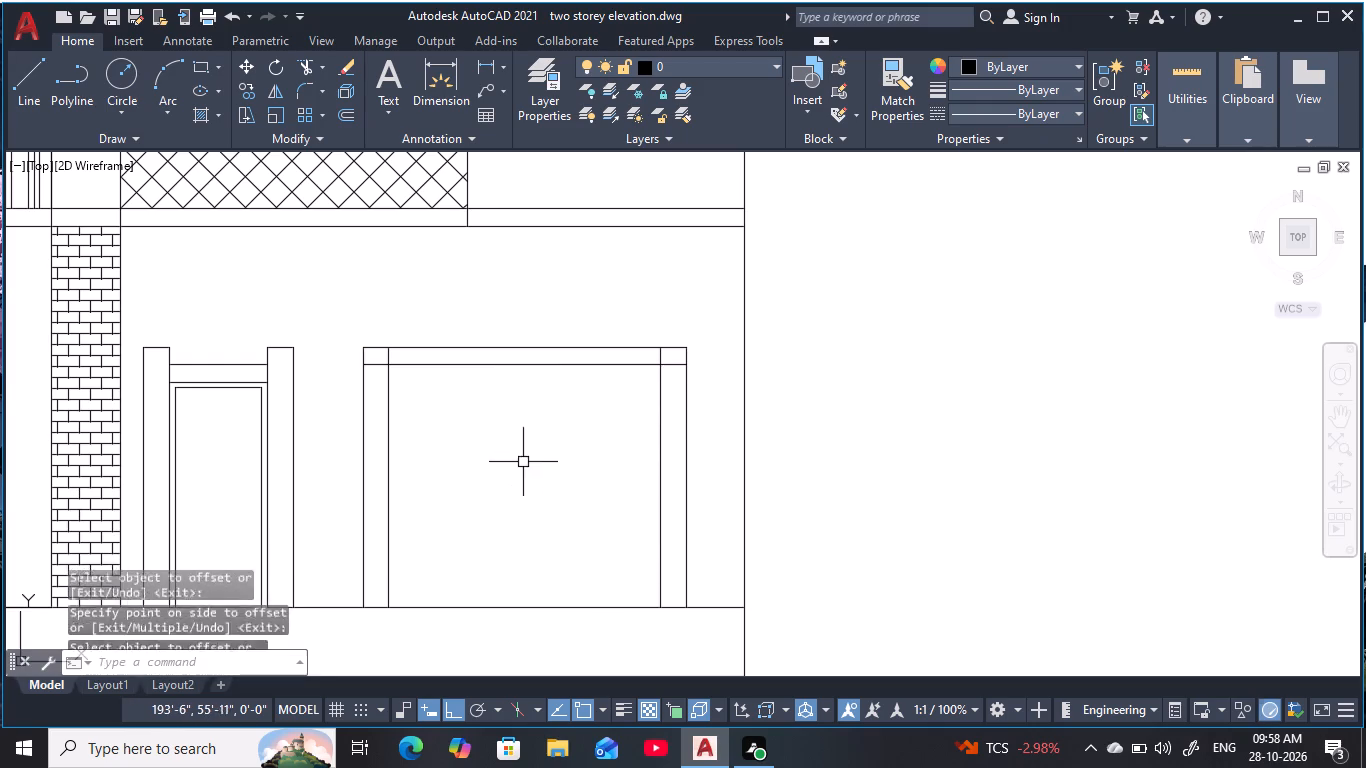
pyautogui.press('Escape')
pyautogui.press('Escape')
pyautogui.press('Escape')
pyautogui.press('Escape')
pyautogui.press('Escape')
pyautogui.press('Escape')
pyautogui.press('Escape')
pyautogui.press('Escape')
pyautogui.press('Escape')
pyautogui.press('Escape')
pyautogui.press('Escape')
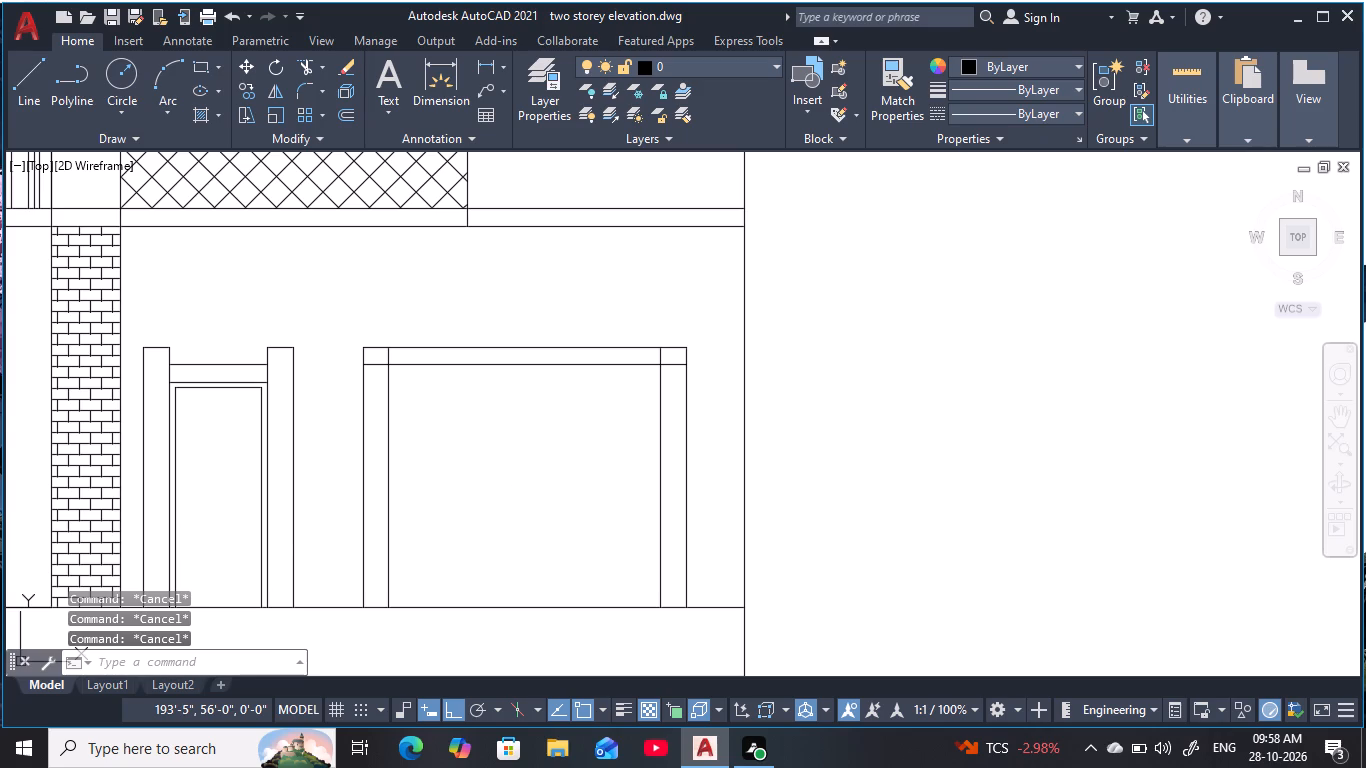
# Offset the inner vertical lines of both side posts 2" into the ground-floor opening.
pyautogui.write('o 2')
pyautogui.press('space')
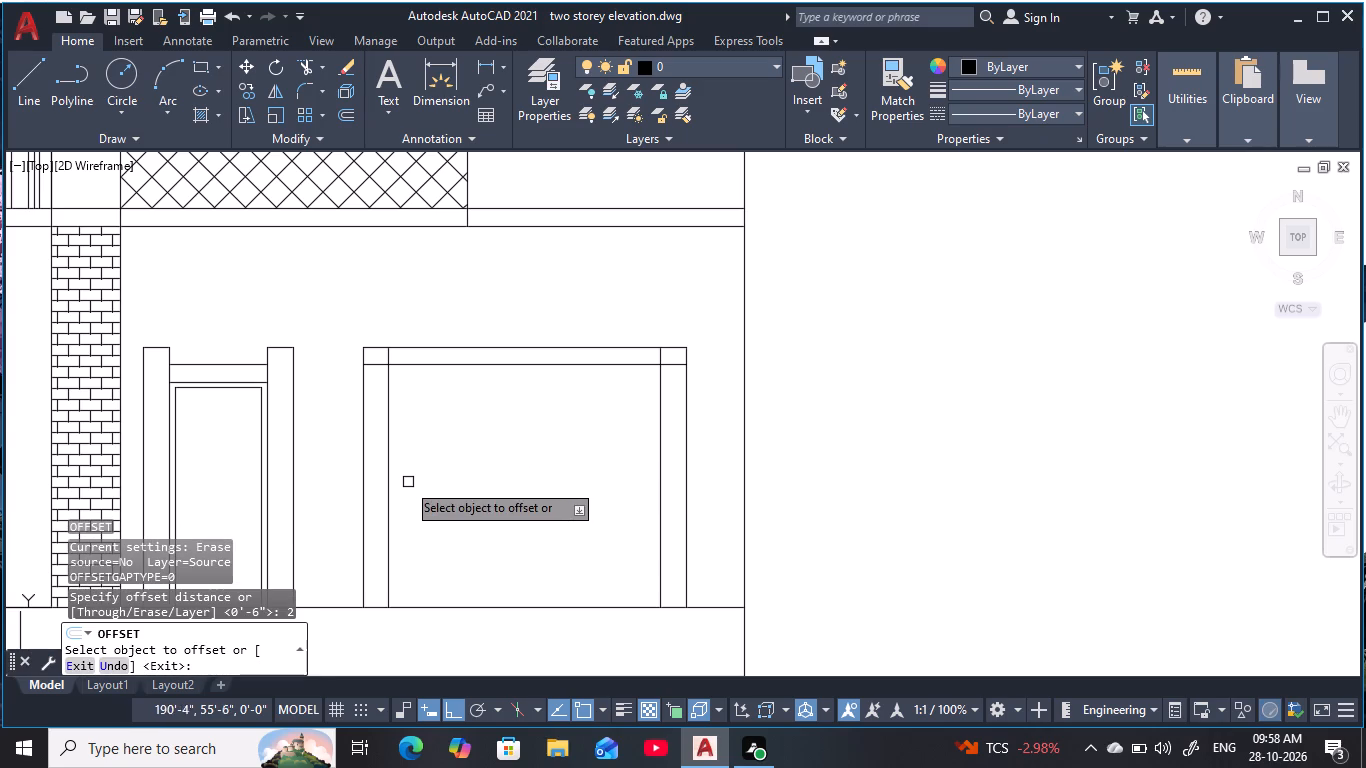
pyautogui.click(388, 489)
pyautogui.click(425, 491)
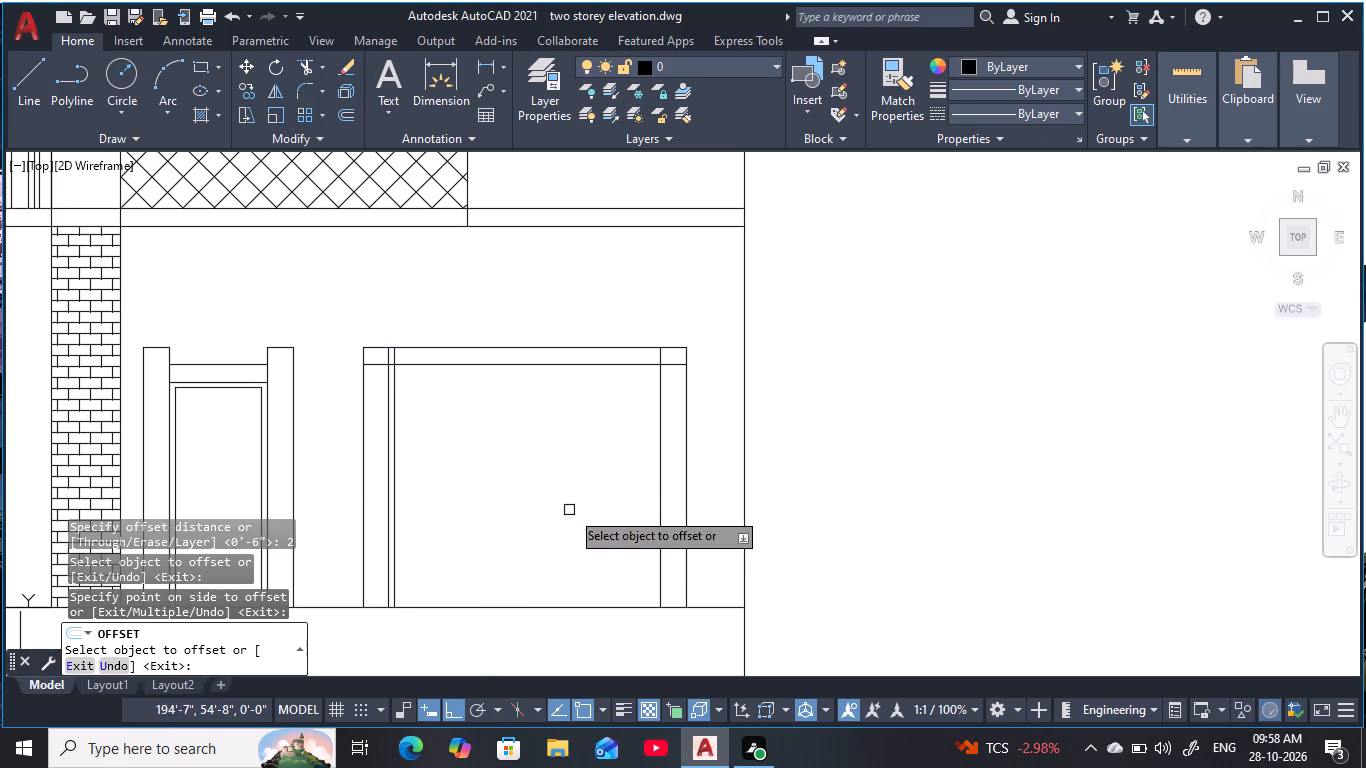
pyautogui.click(662, 529)
pyautogui.click(613, 539)
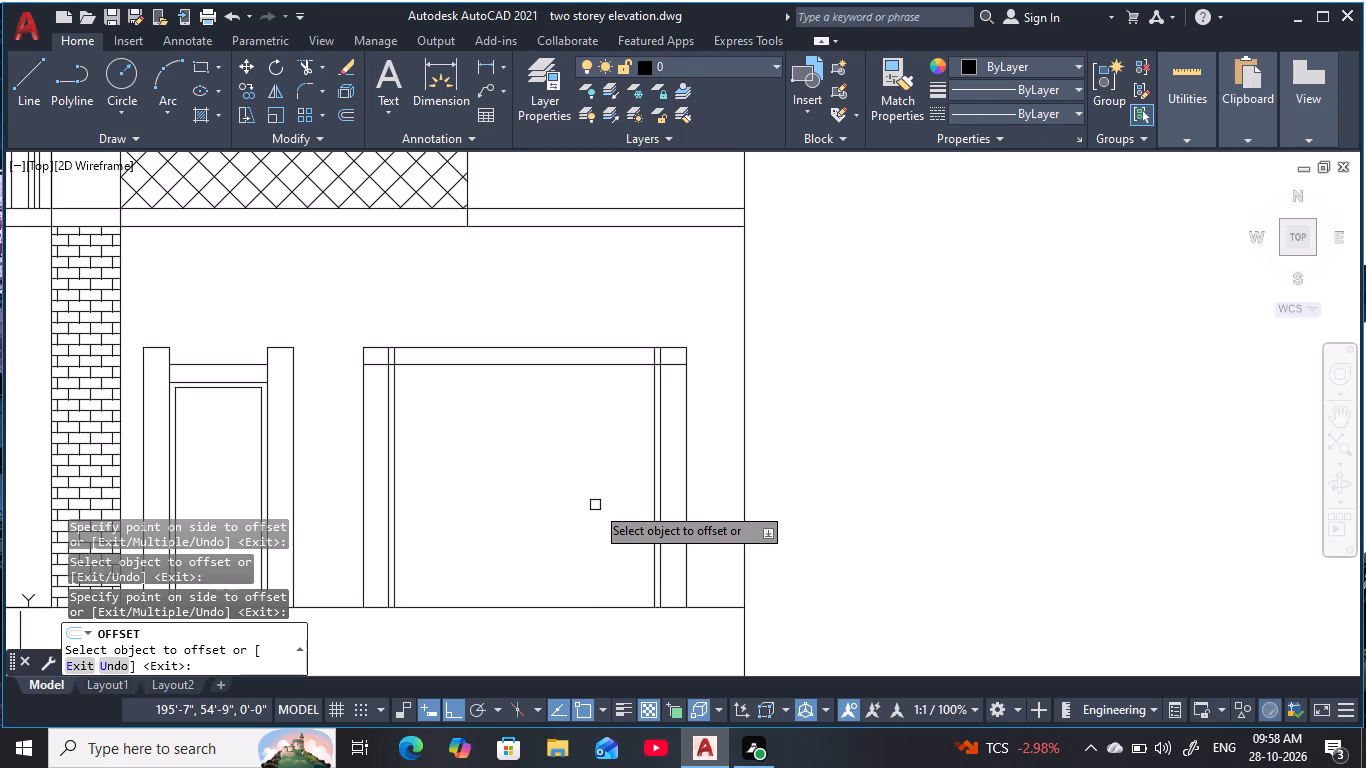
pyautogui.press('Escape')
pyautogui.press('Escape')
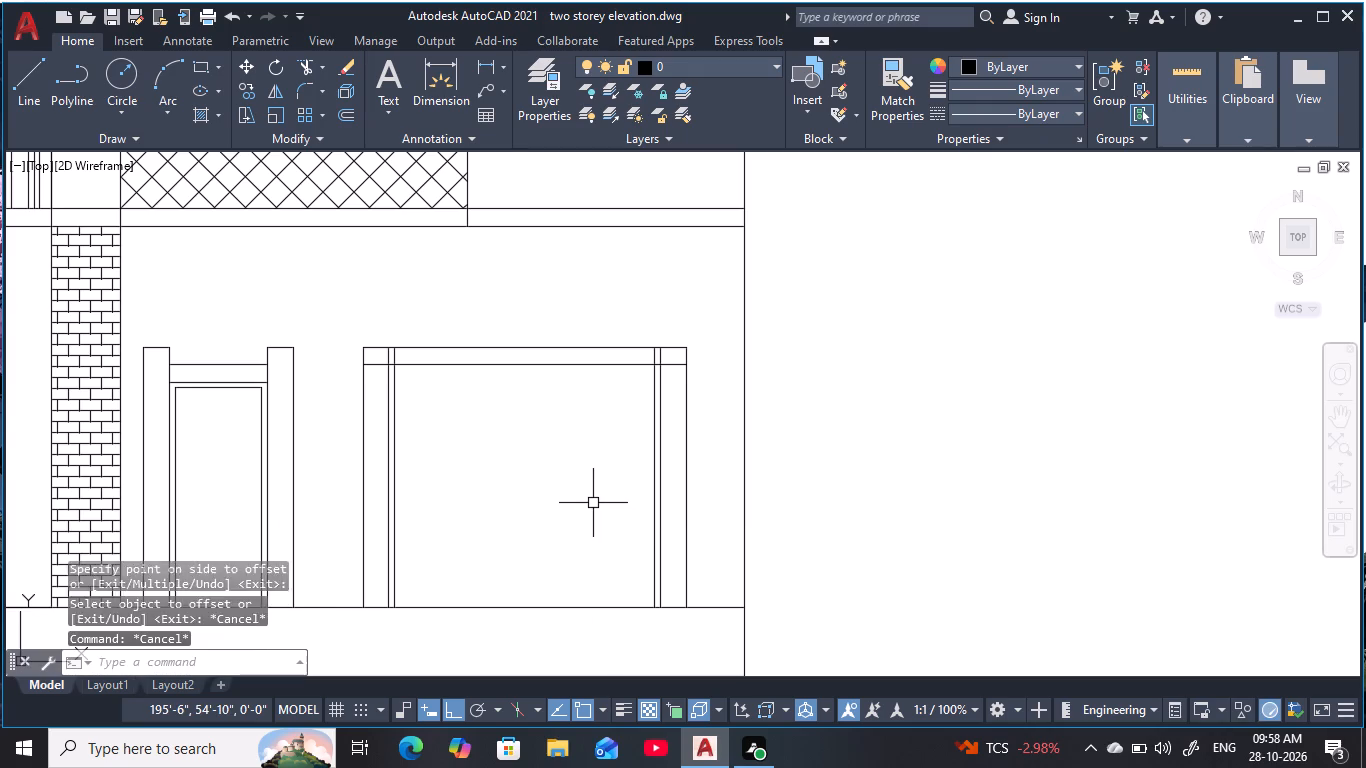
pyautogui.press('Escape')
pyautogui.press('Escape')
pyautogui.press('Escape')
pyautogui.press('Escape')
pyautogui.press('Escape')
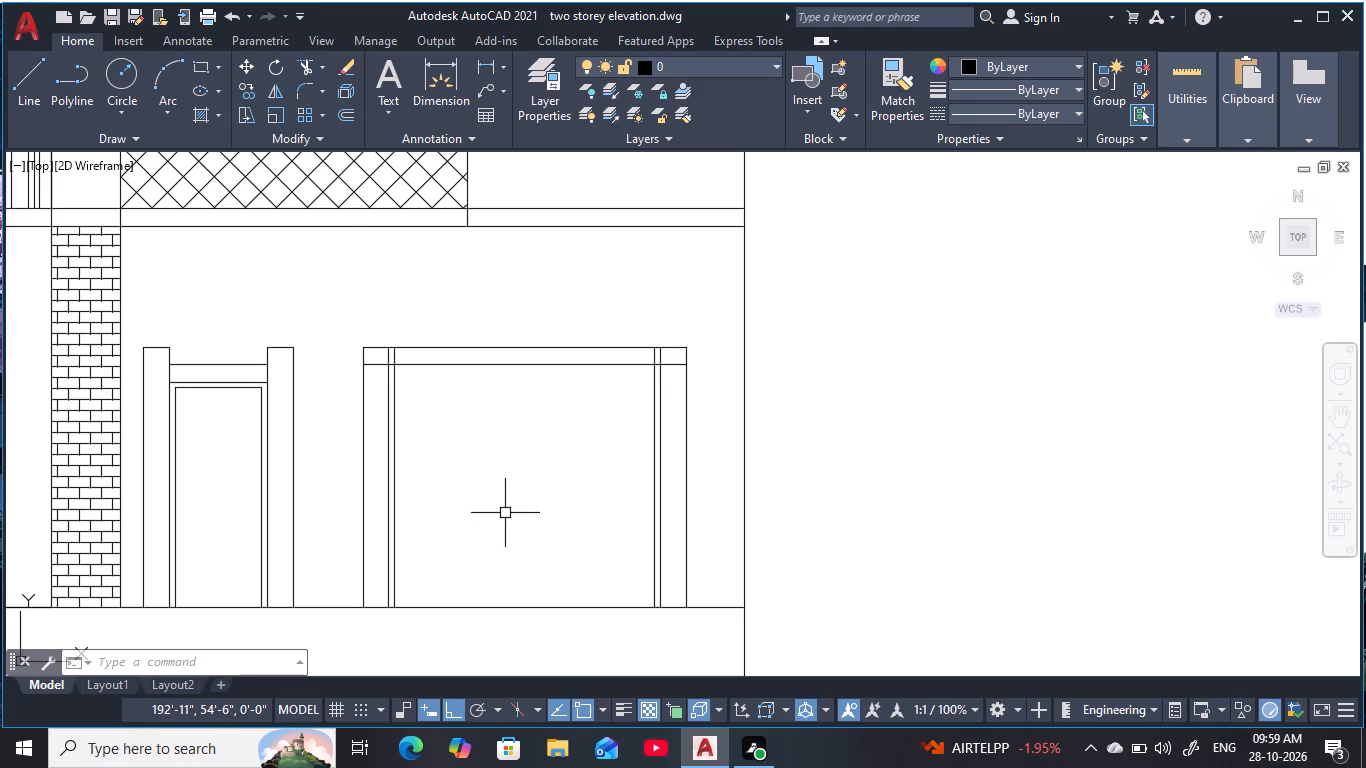
# Trim the overlapping post and head line segments at the ground-floor opening's upper corner nearest the entrance door.
pyautogui.scroll(3, 375, 358)
pyautogui.press('Escape')
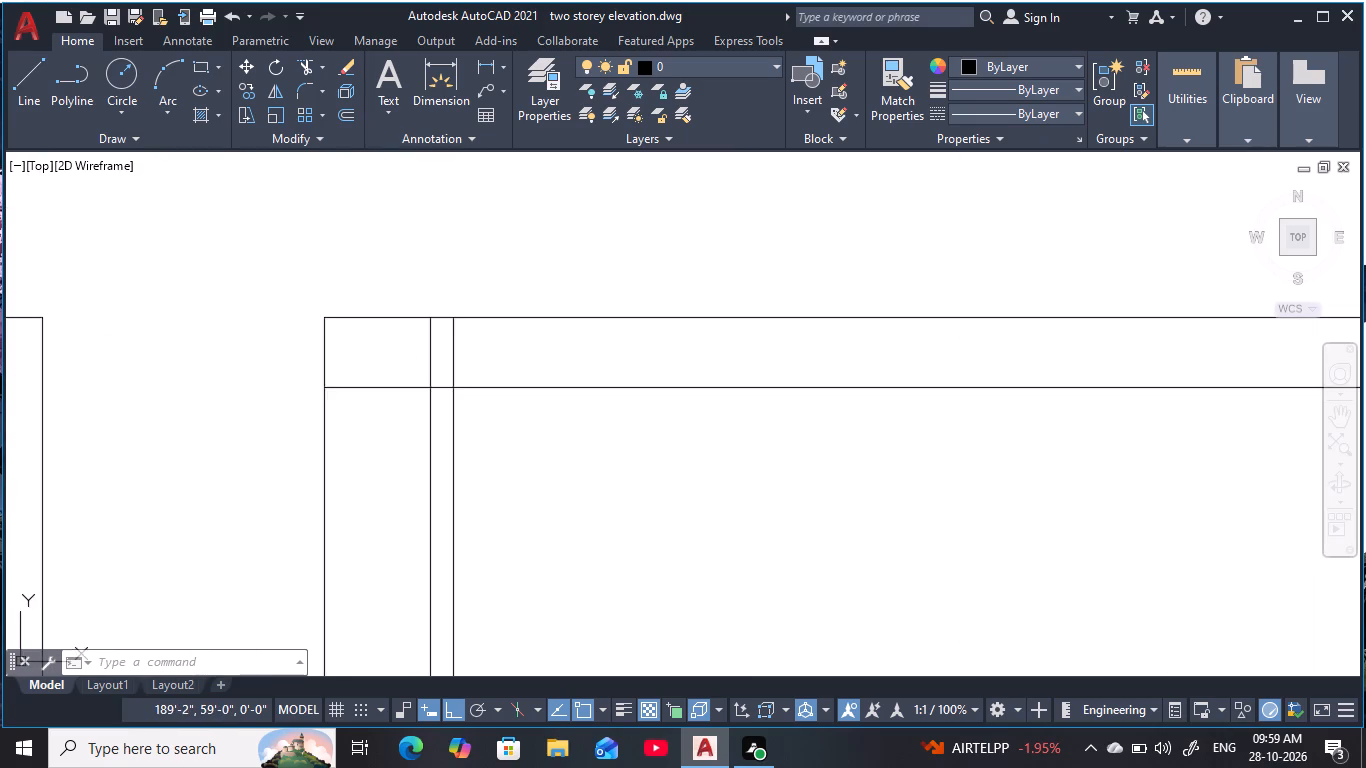
pyautogui.moveTo(375, 357); pyautogui.dragTo(364, 350, button='middle')
pyautogui.press('Escape')
pyautogui.press('t')
pyautogui.press('r')
pyautogui.press('space')
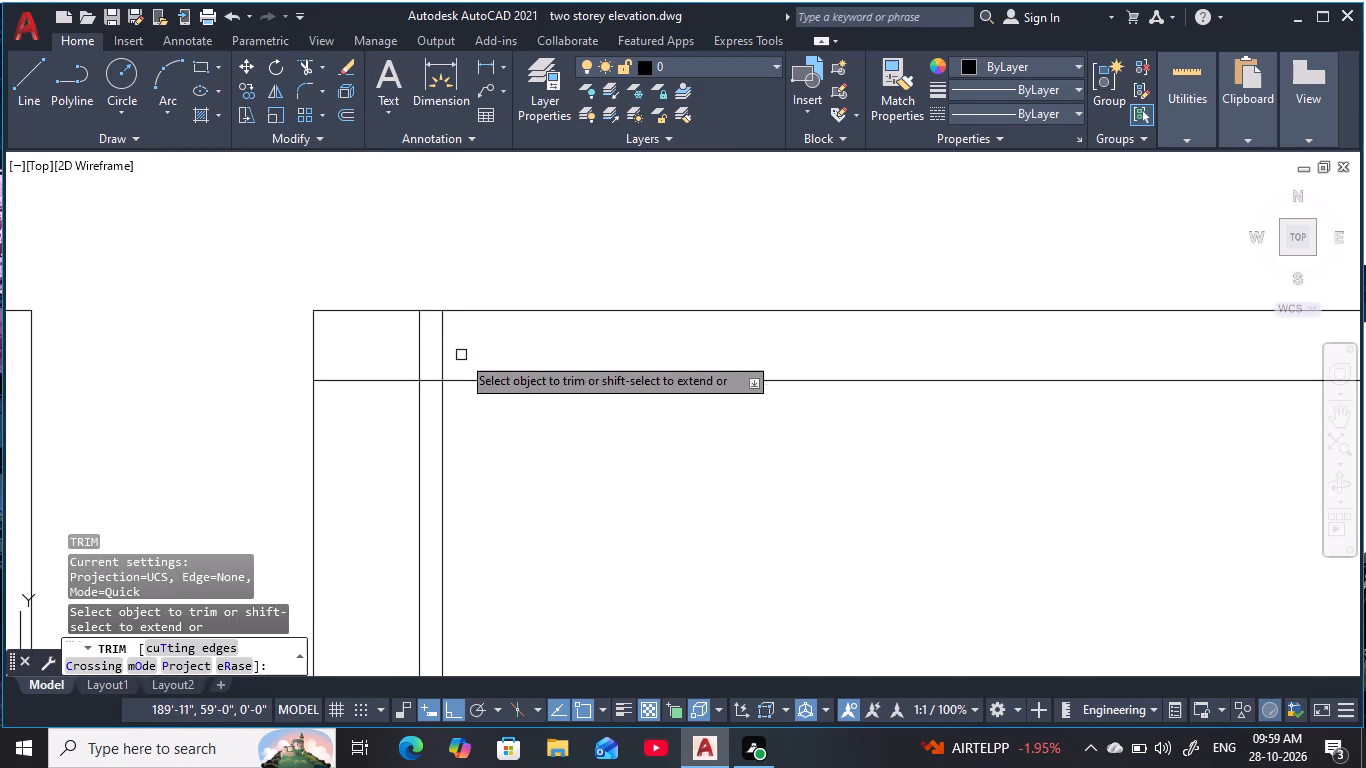
pyautogui.moveTo(477, 359); pyautogui.dragTo(381, 413)
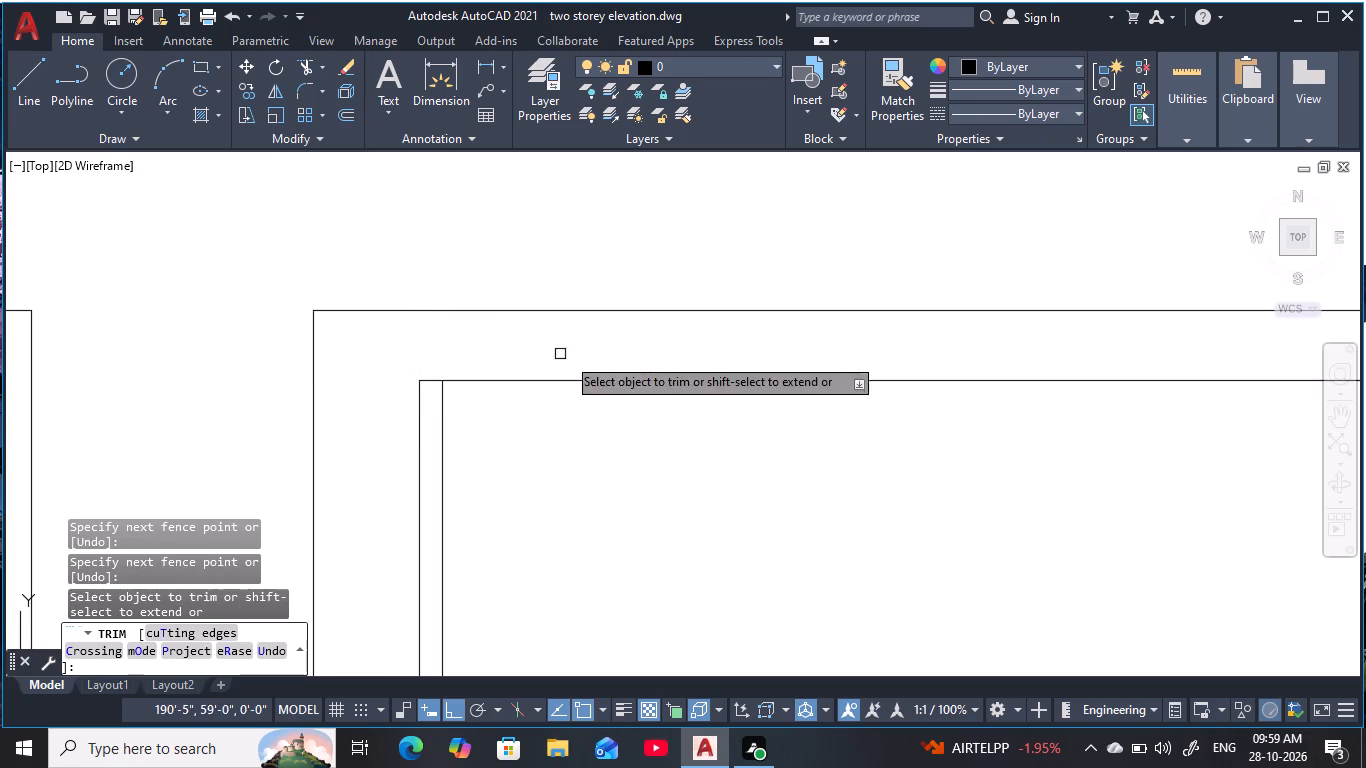
# Trim the overlapping post and head line segments at the opening's other upper corner, beside the tower's outer edge.
pyautogui.scroll(-3, 635, 388)
pyautogui.moveTo(835, 430); pyautogui.dragTo(387, 397, button='middle')
pyautogui.scroll(2, 652, 383)
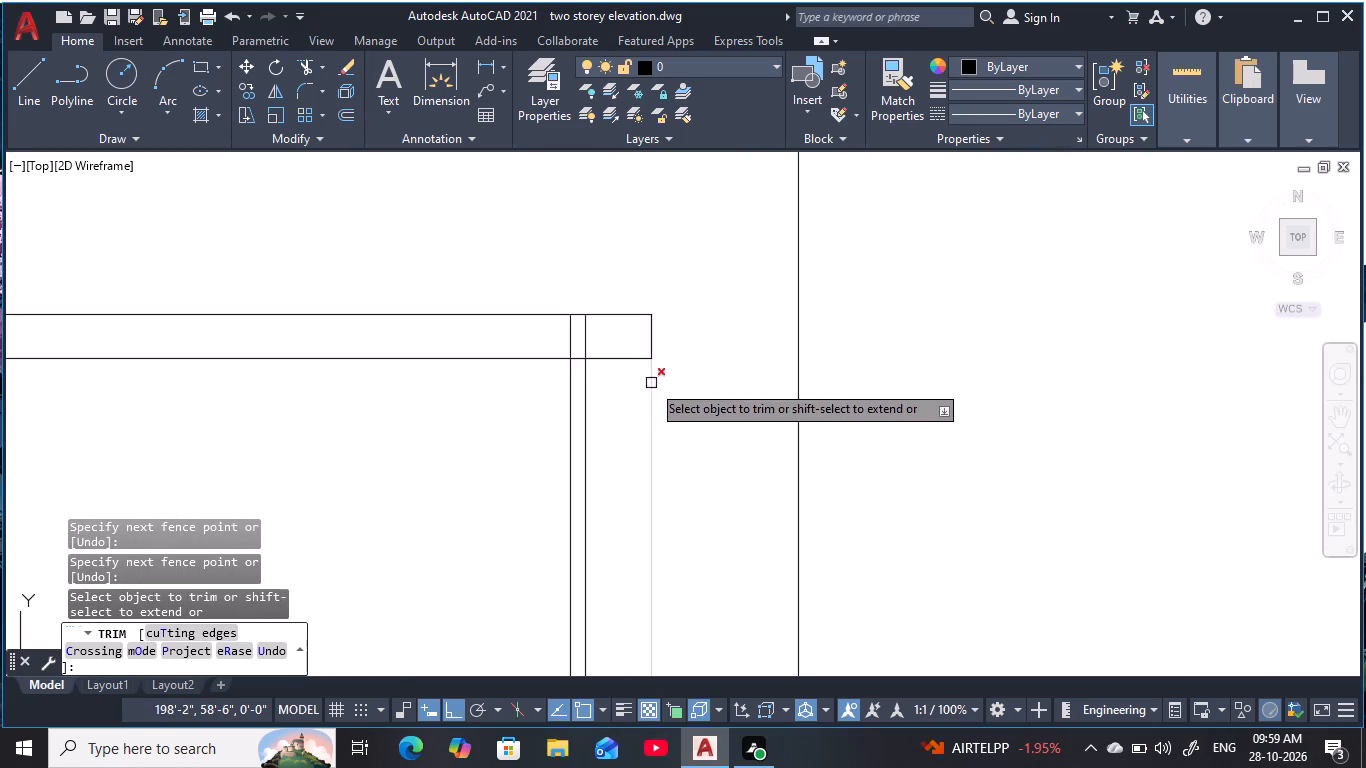
pyautogui.scroll(1, 651, 383)
pyautogui.moveTo(405, 273); pyautogui.dragTo(543, 360)
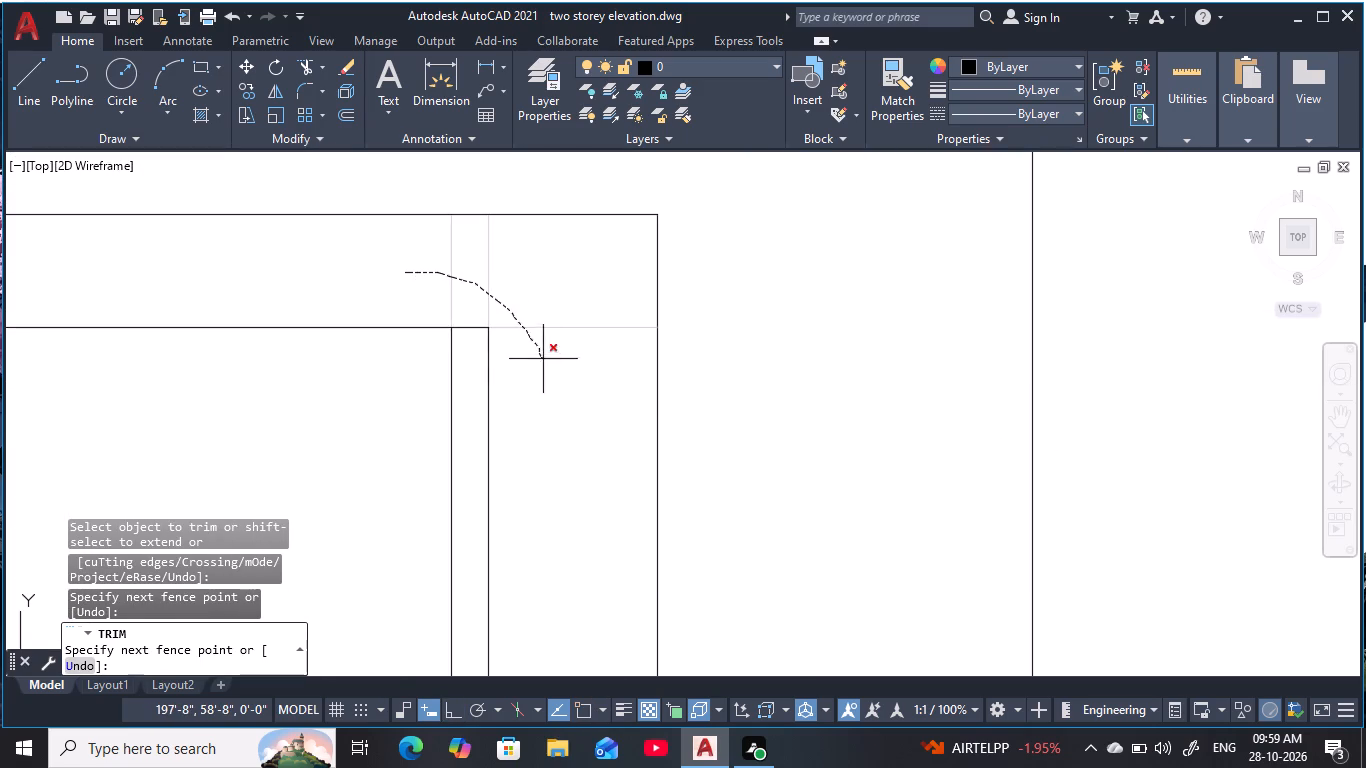
pyautogui.moveTo(543, 360); pyautogui.dragTo(544, 360)
pyautogui.scroll(-3, 544, 359)
pyautogui.moveTo(546, 359); pyautogui.dragTo(630, 336, button='middle')
pyautogui.scroll(-1, 498, 389)
pyautogui.moveTo(499, 389); pyautogui.dragTo(507, 386, button='middle')
pyautogui.press('Escape')
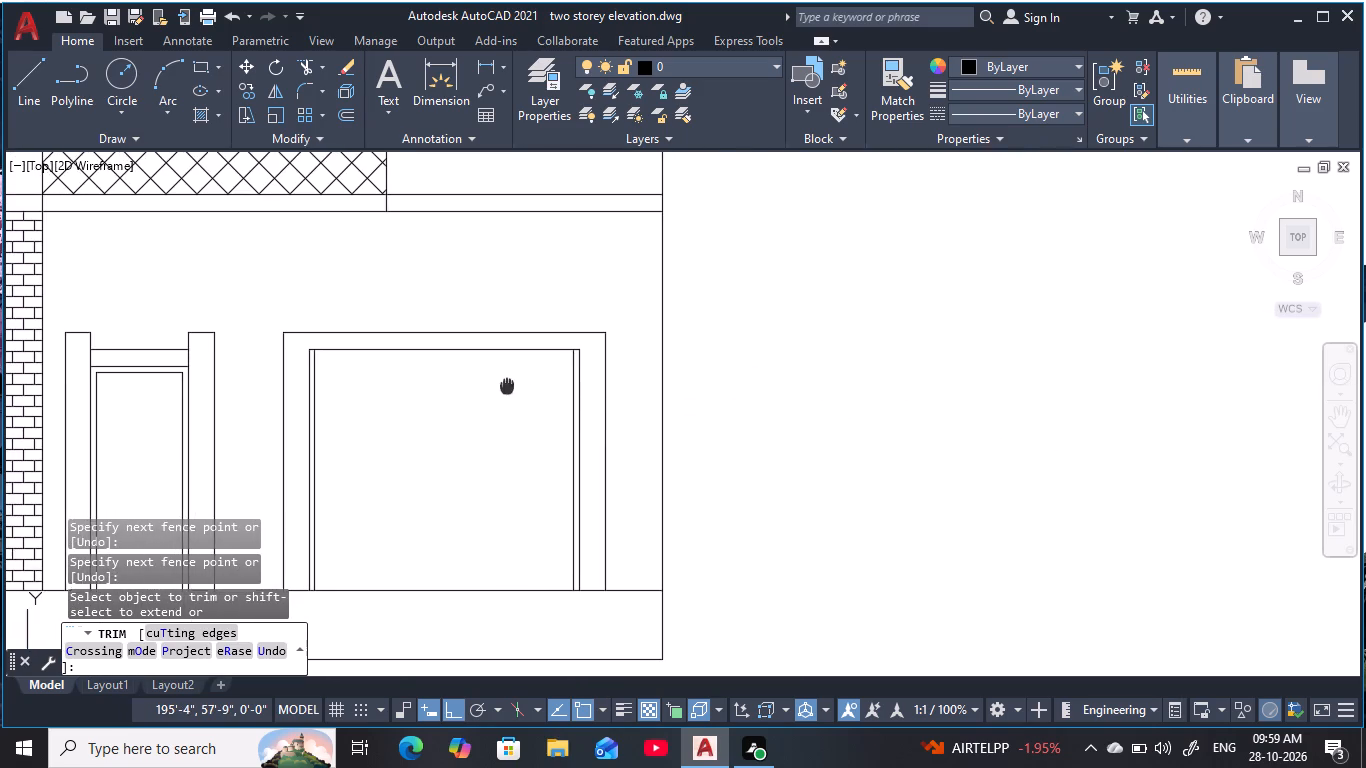
pyautogui.moveTo(507, 386); pyautogui.dragTo(509, 384, button='middle')
pyautogui.press('Escape')
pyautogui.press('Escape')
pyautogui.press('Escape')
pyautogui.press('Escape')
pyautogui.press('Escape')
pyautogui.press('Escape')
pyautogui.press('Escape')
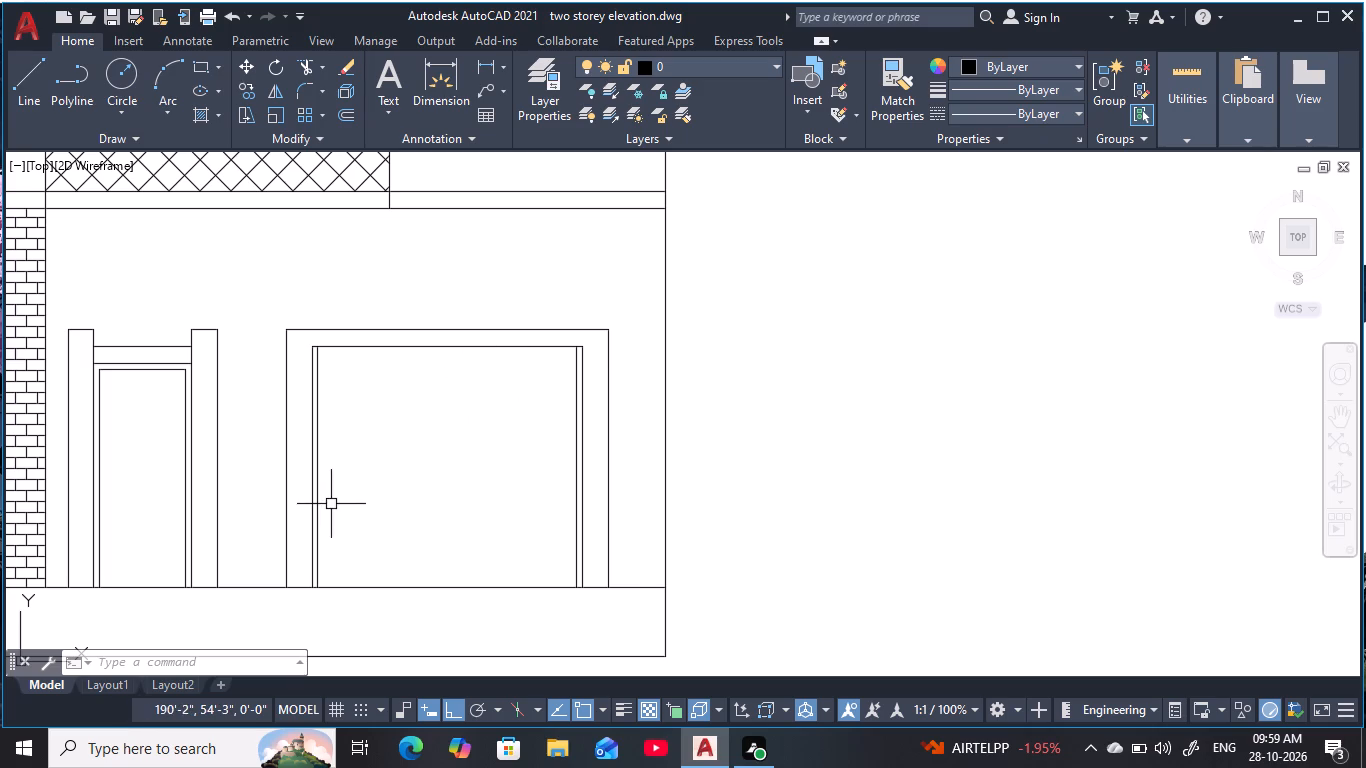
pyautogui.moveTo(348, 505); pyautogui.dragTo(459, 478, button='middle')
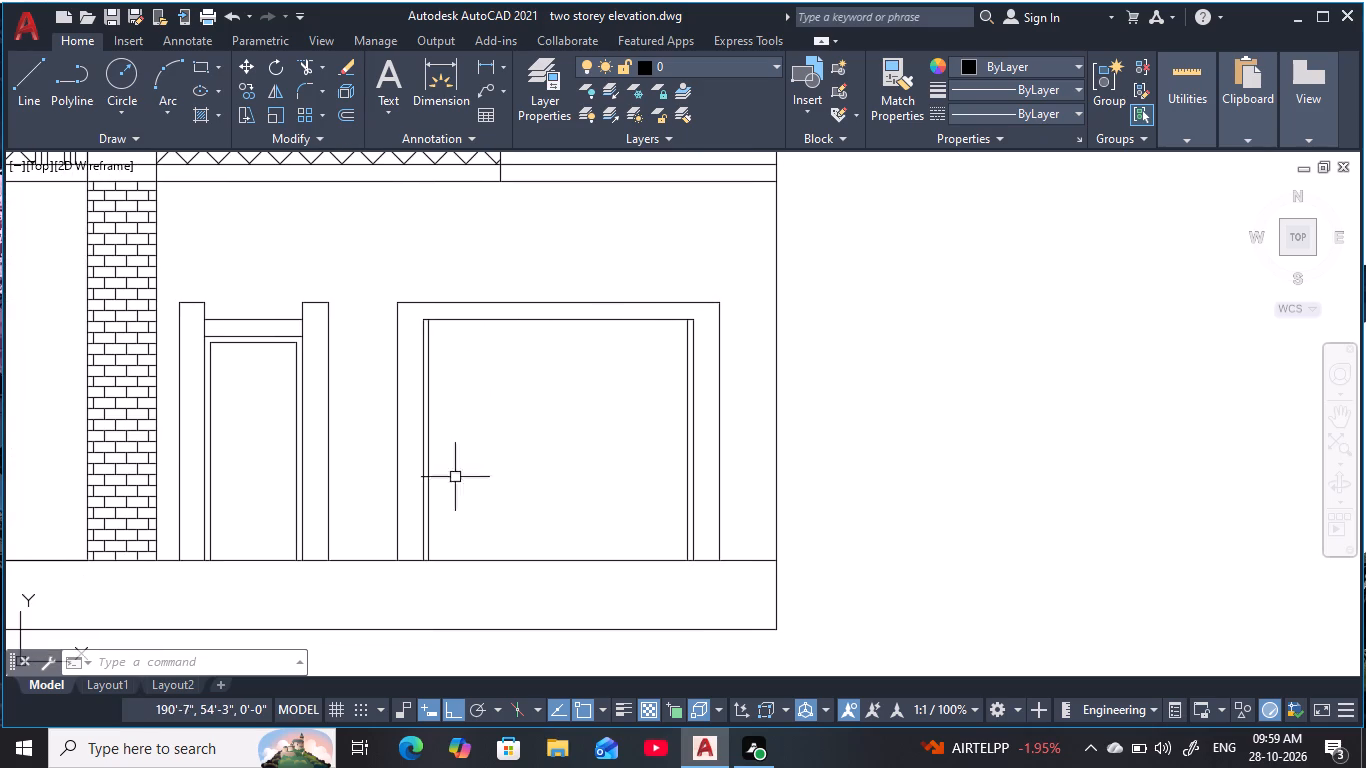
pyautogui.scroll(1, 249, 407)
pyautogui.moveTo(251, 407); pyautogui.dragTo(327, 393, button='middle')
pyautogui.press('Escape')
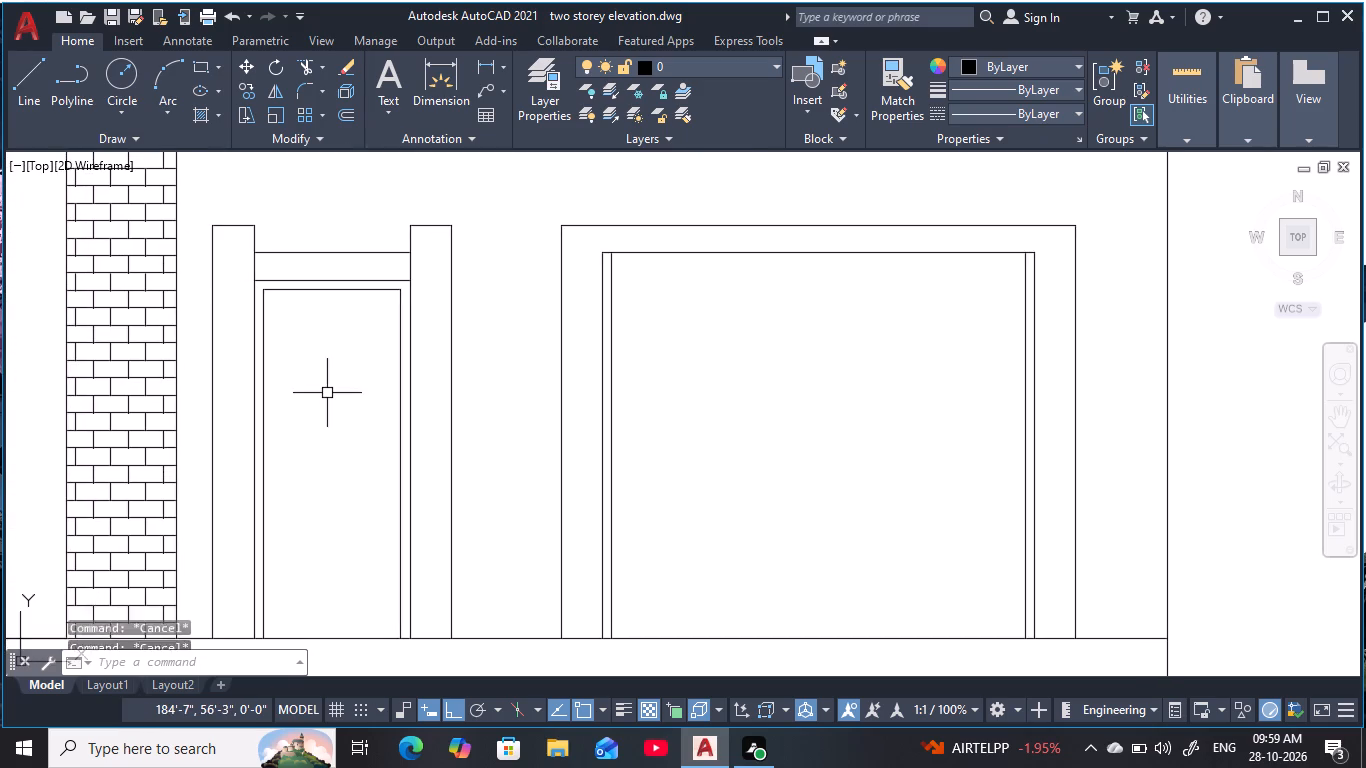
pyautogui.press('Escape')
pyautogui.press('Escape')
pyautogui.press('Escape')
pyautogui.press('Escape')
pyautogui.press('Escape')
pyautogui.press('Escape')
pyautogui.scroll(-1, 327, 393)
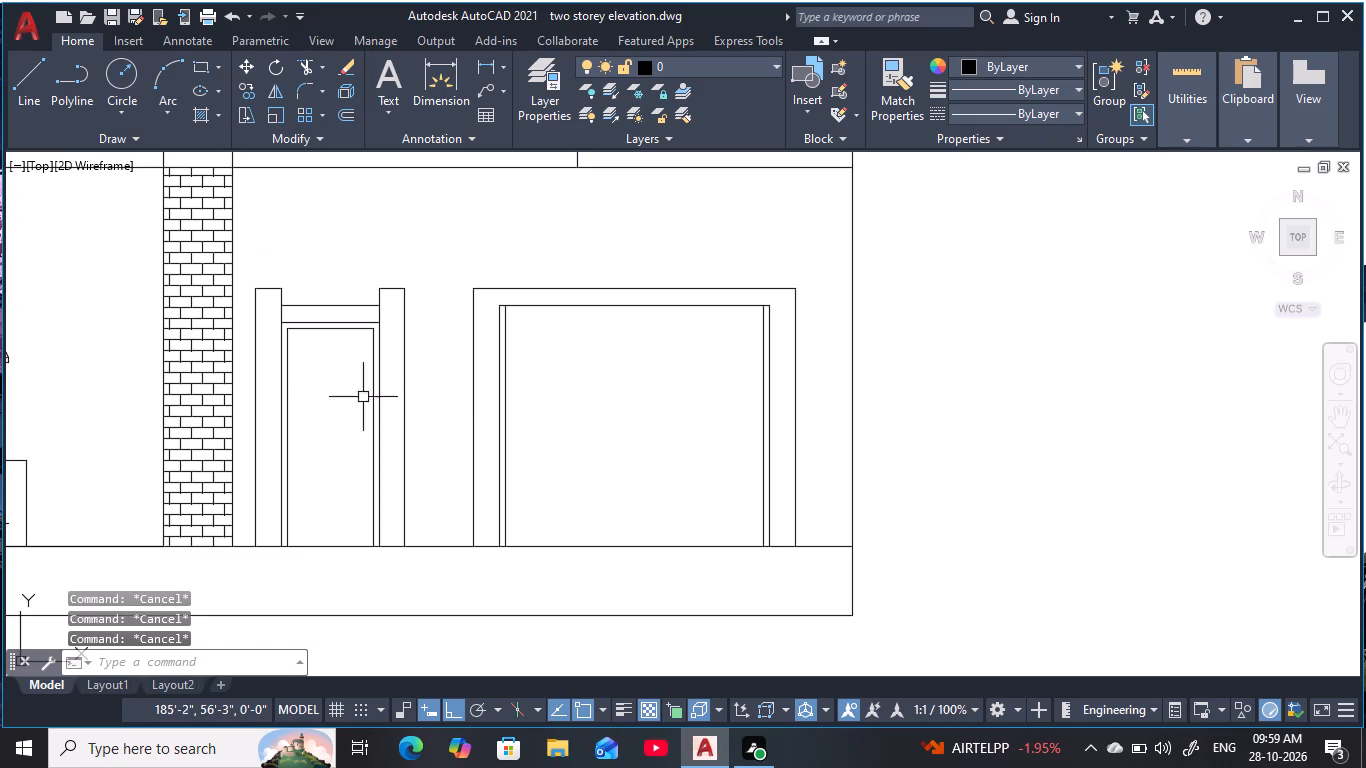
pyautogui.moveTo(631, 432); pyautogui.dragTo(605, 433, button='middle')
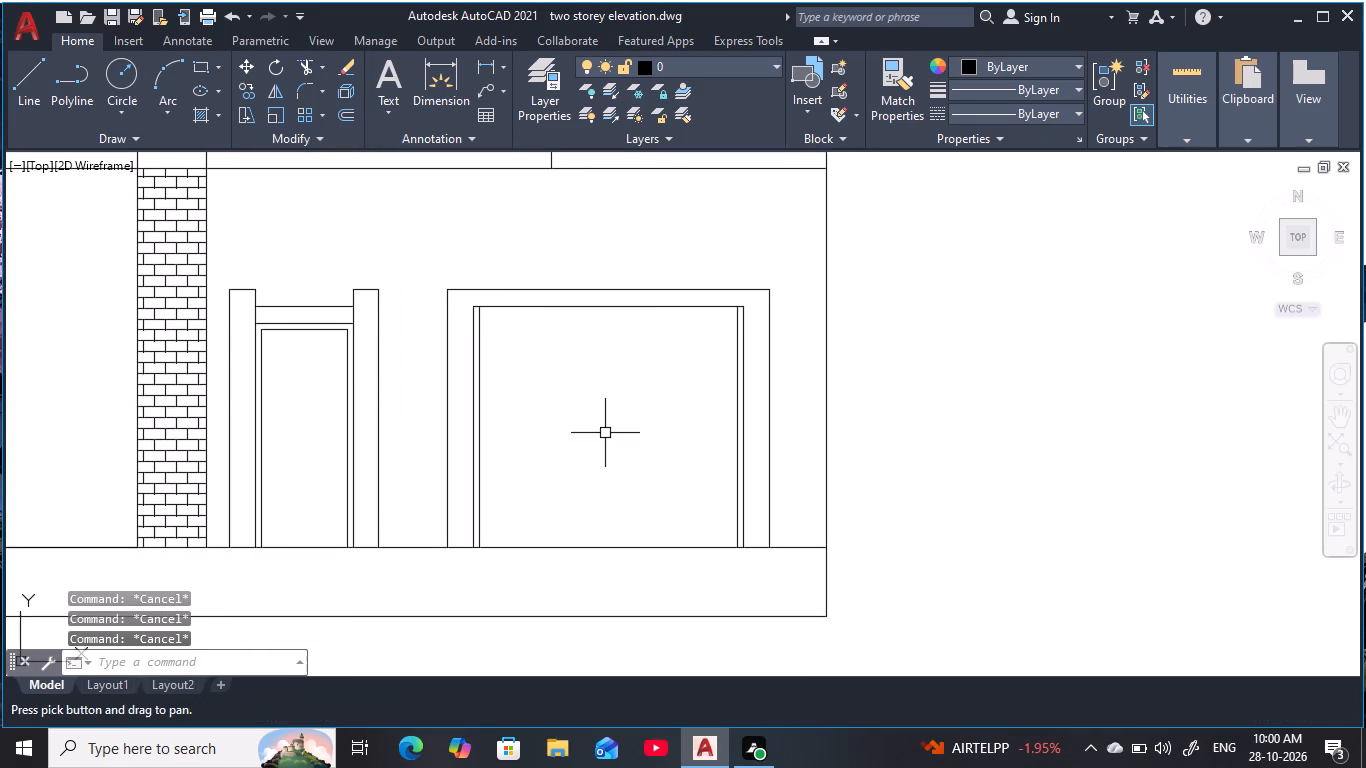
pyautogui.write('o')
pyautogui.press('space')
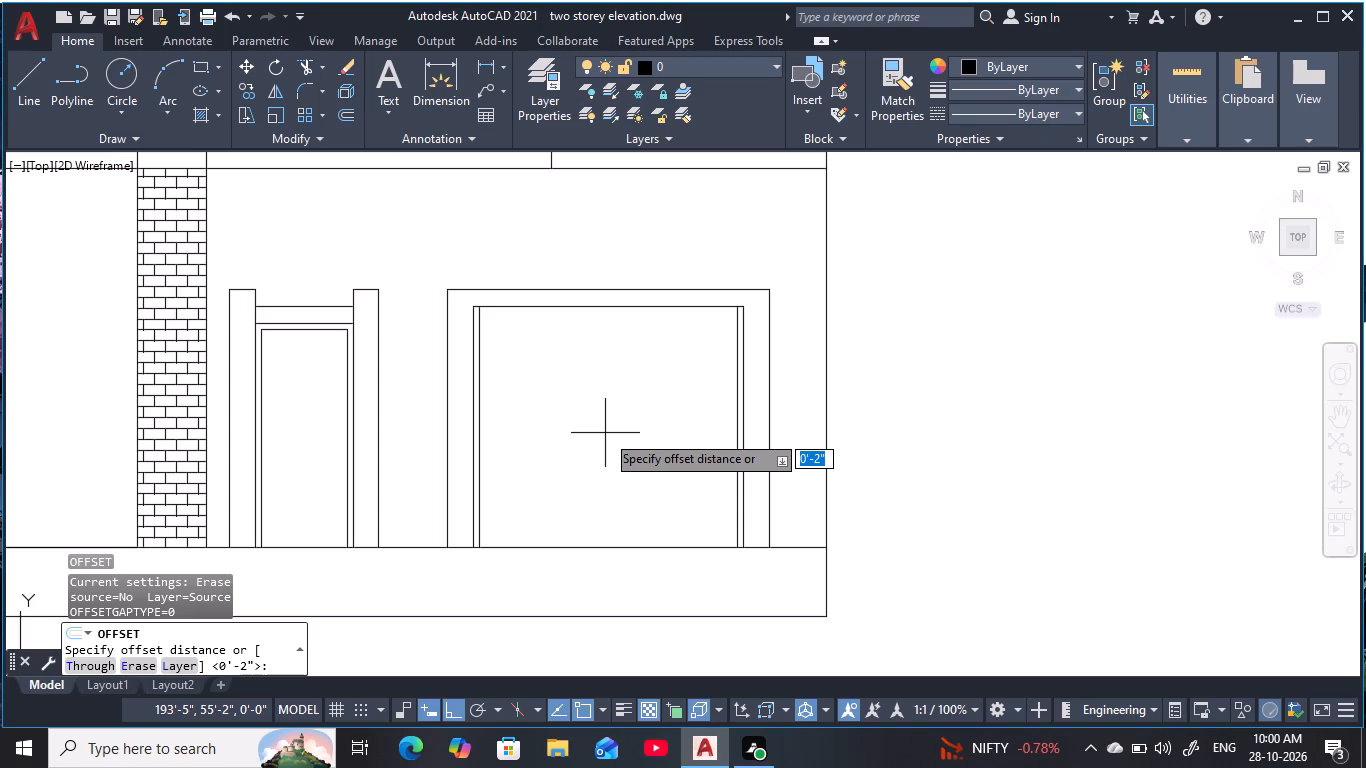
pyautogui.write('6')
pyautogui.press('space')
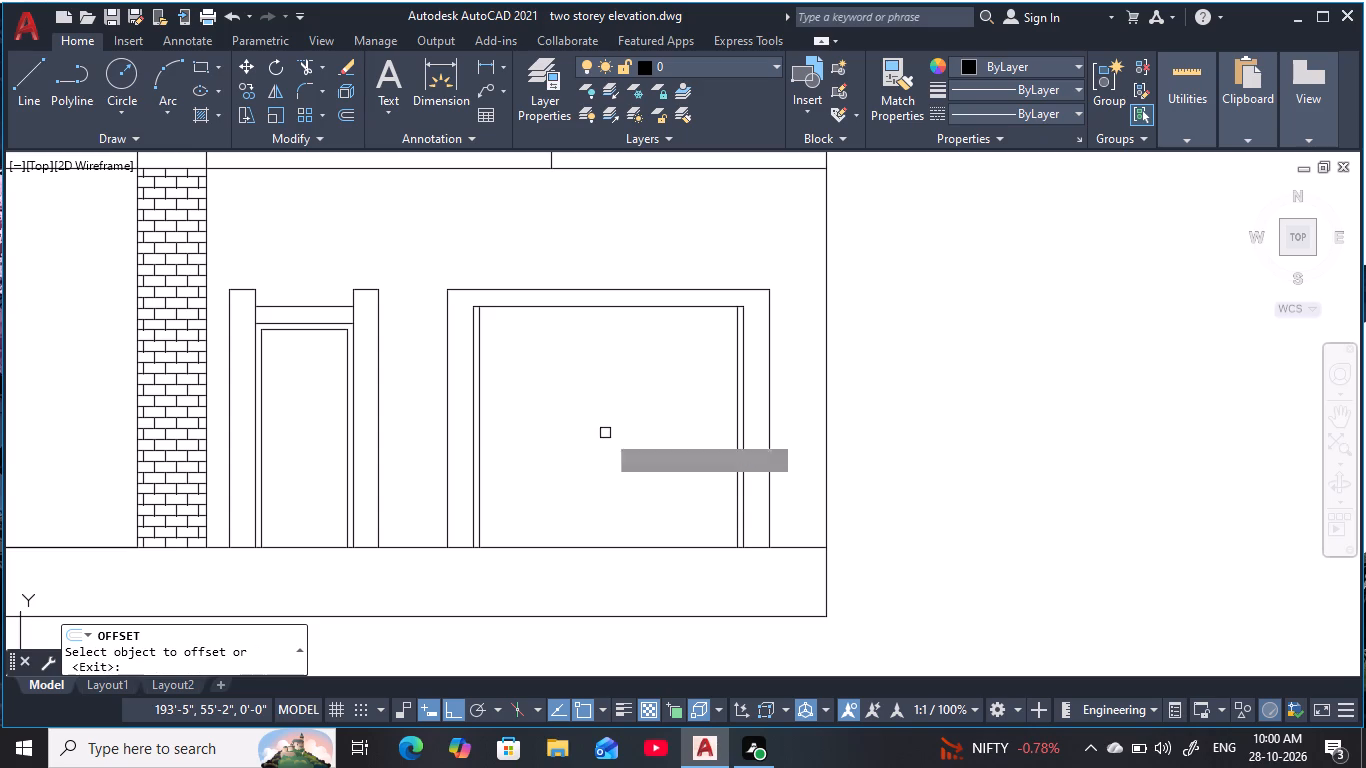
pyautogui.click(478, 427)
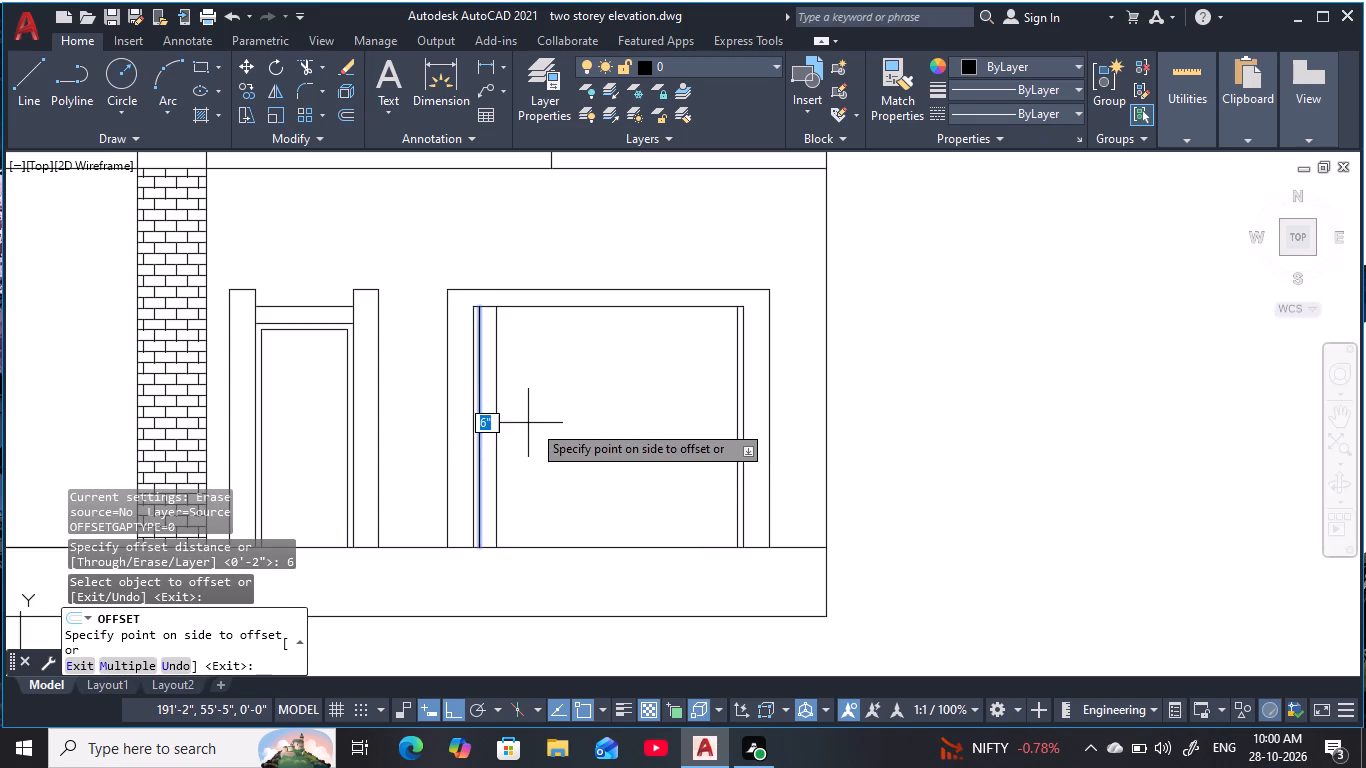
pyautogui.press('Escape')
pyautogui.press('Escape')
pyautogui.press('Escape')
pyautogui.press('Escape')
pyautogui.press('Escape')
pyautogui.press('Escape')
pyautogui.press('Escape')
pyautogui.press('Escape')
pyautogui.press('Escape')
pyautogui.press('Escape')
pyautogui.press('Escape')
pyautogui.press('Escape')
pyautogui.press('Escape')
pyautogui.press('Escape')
# Offset the innermost vertical line on each side and the inner top line of the wide opening 4" inward.
pyautogui.press('o')
pyautogui.press('space')
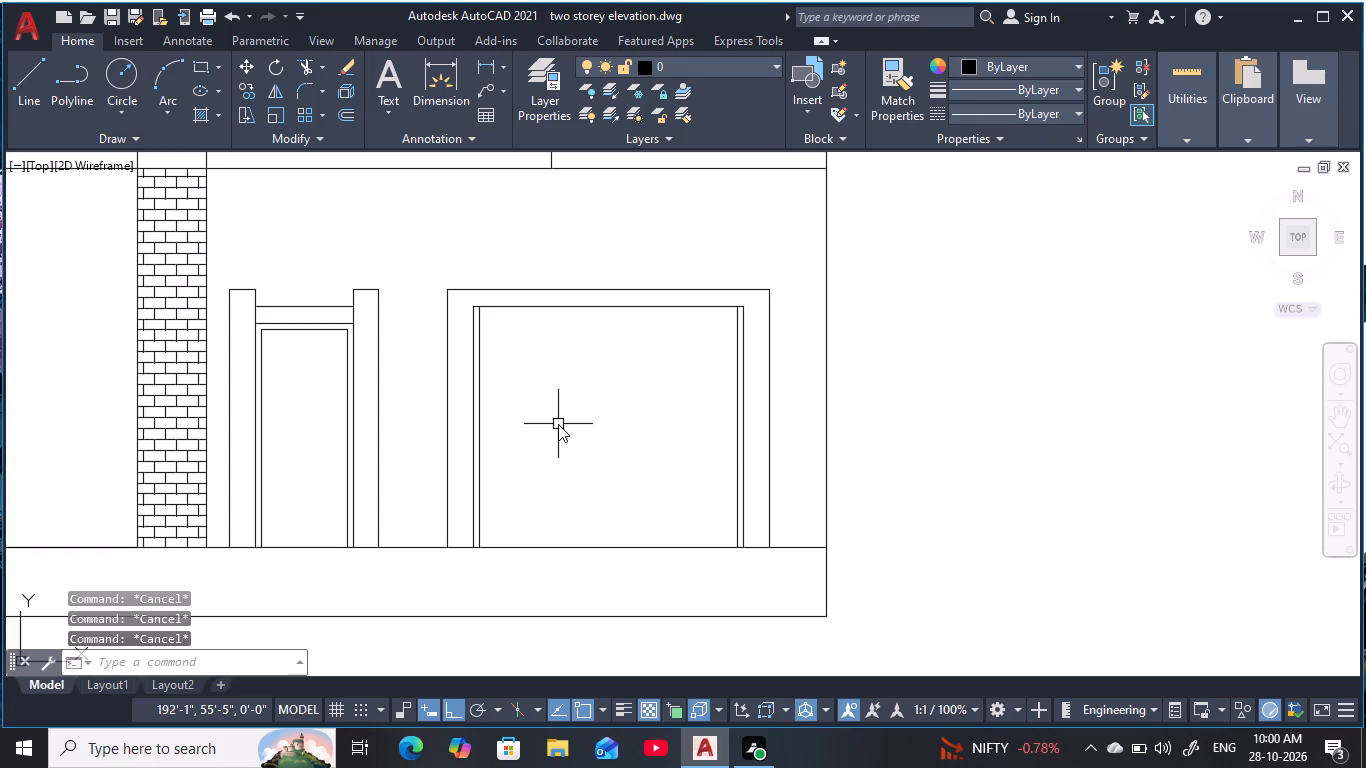
pyautogui.write('4')
pyautogui.press('space')
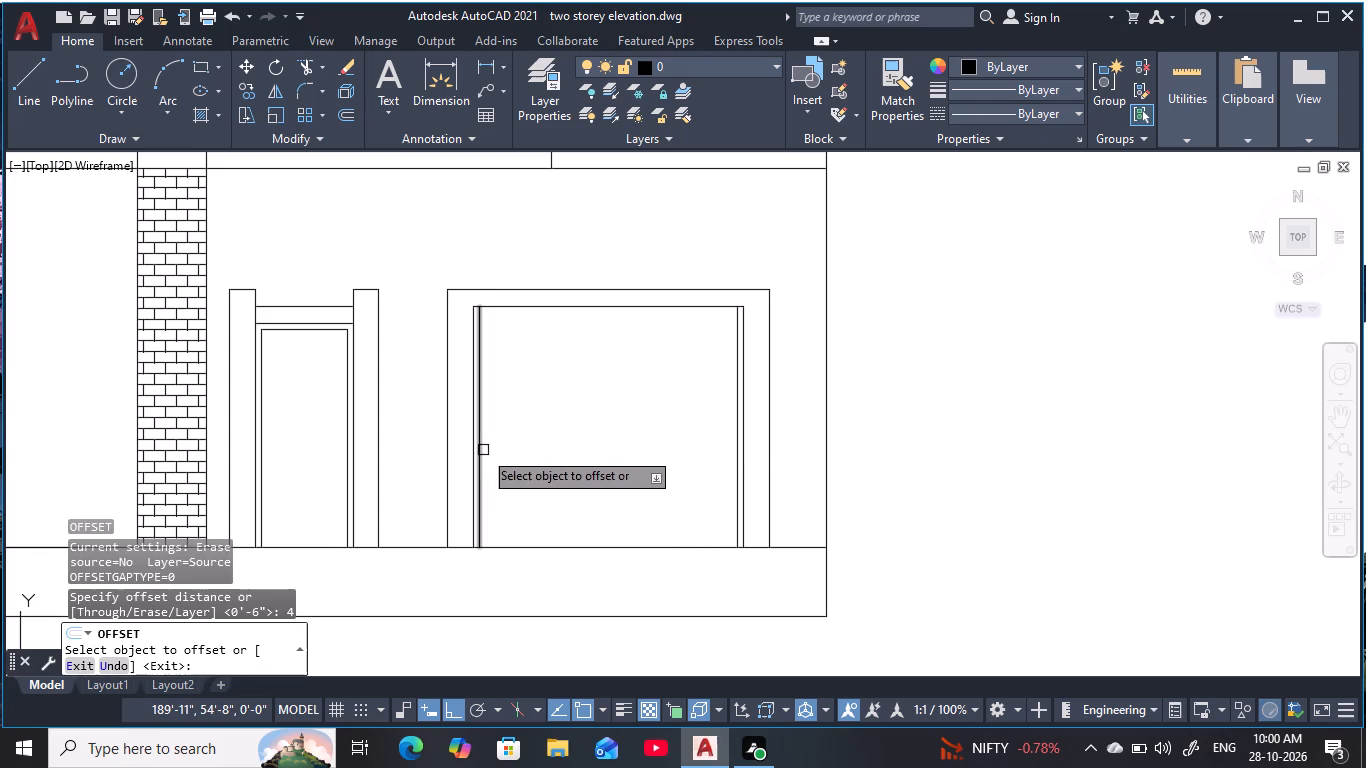
pyautogui.click(483, 450)
pyautogui.click(518, 443)
pyautogui.click(572, 309)
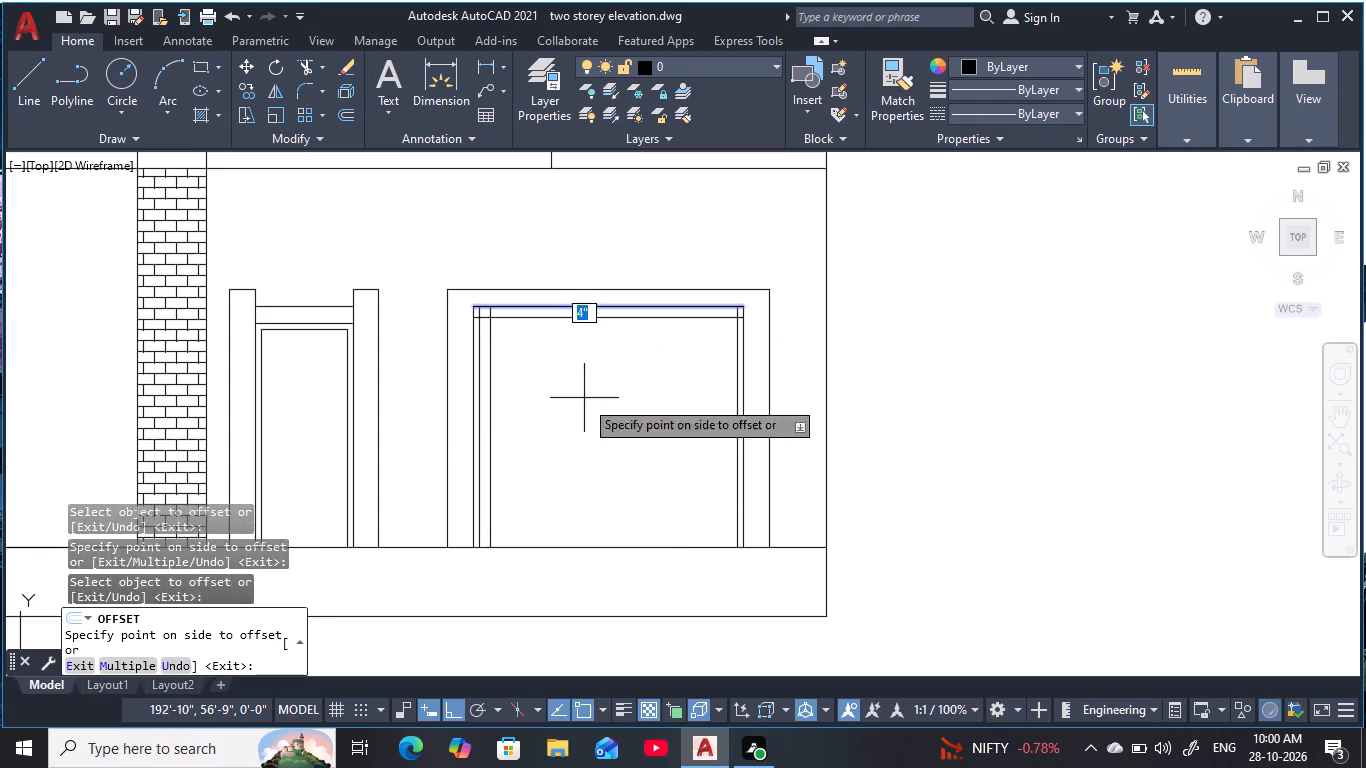
pyautogui.moveTo(585, 416); pyautogui.dragTo(595, 422)
pyautogui.click(736, 452)
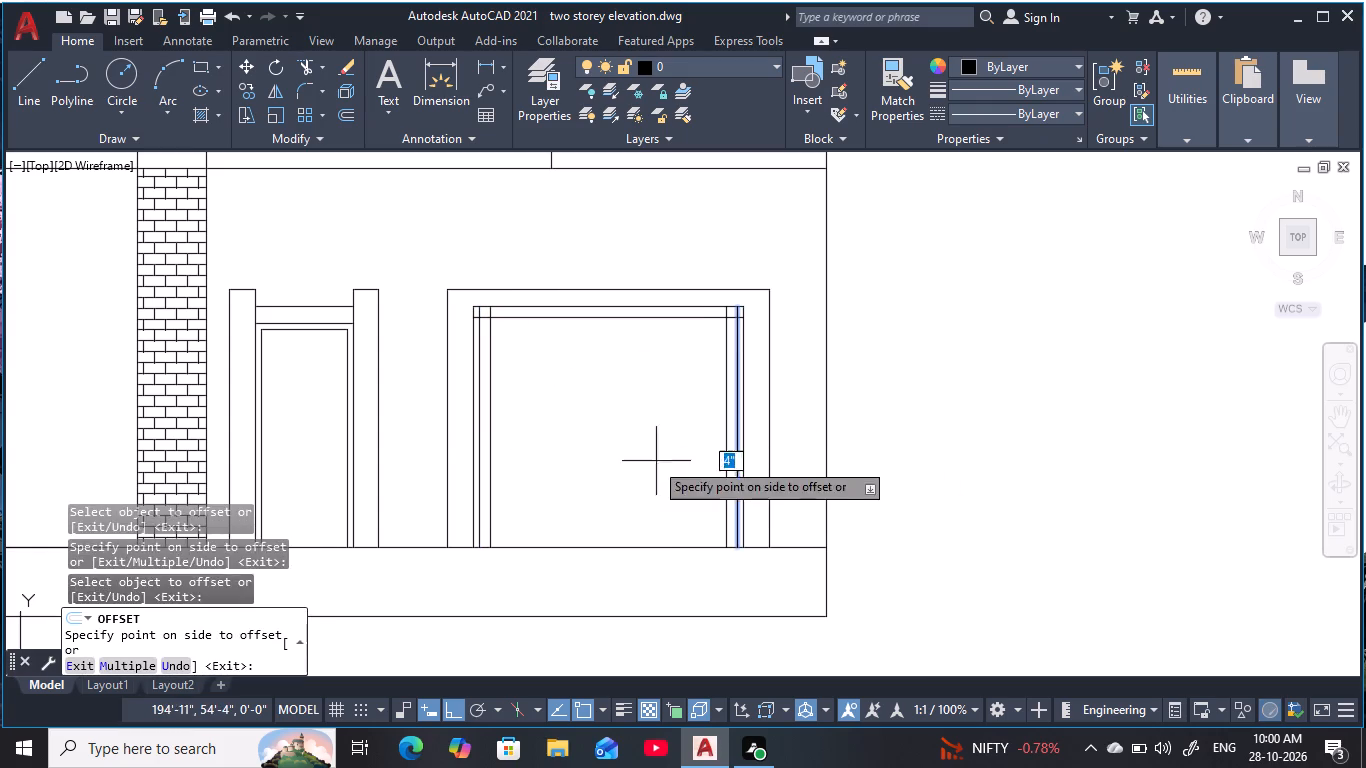
pyautogui.click(642, 461)
pyautogui.press('Escape')
pyautogui.press('Escape')
pyautogui.press('Escape')
pyautogui.press('Escape')
pyautogui.press('Escape')
pyautogui.press('Escape')
pyautogui.press('Escape')
pyautogui.press('Escape')
pyautogui.press('Escape')
pyautogui.press('Escape')
pyautogui.press('Escape')
pyautogui.press('Escape')
pyautogui.press('Escape')
pyautogui.press('Escape')
pyautogui.press('Escape')
pyautogui.press('Escape')
pyautogui.press('Escape')
pyautogui.press('Escape')
pyautogui.press('Escape')
pyautogui.press('Escape')
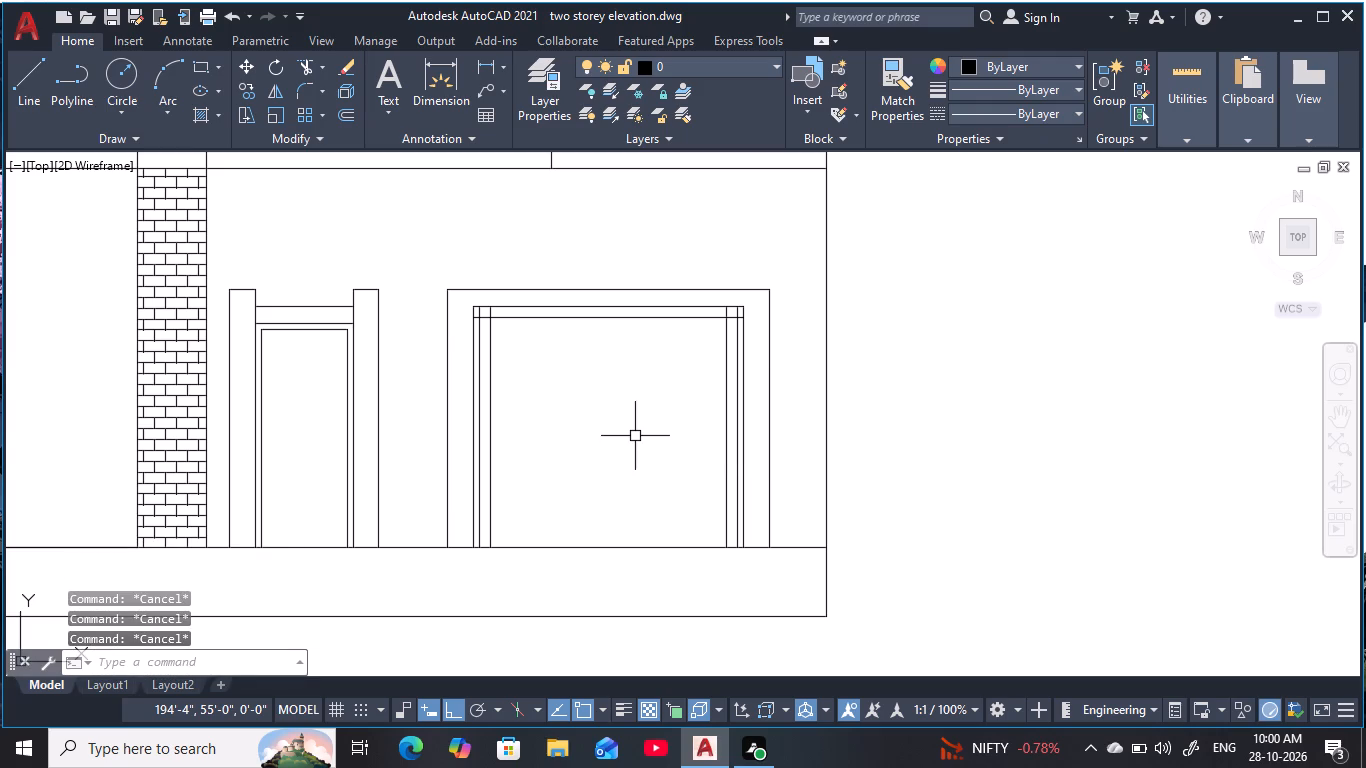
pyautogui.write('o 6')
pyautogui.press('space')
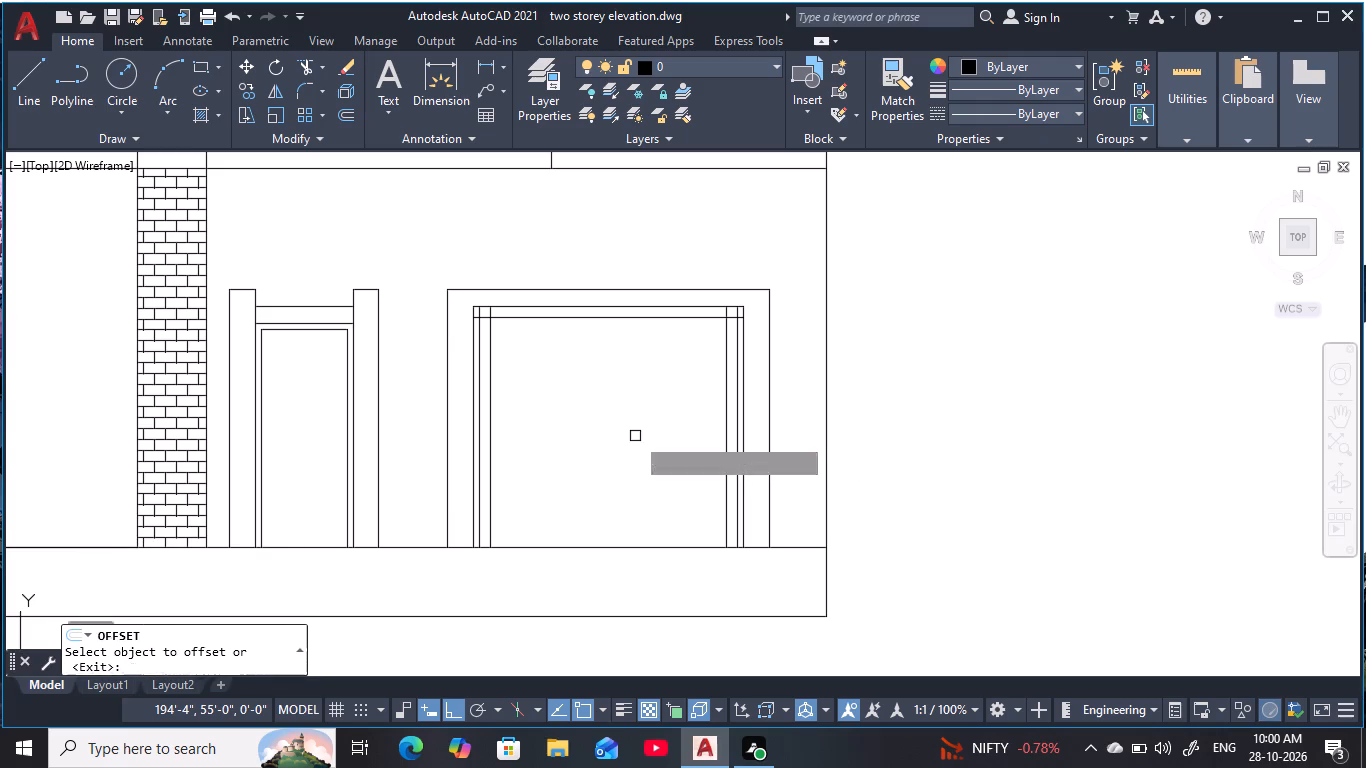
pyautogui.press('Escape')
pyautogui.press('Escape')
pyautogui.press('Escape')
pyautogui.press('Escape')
# Draw a vertical centre line from the midpoint of the opening's inner top line down to the plinth's top line.
pyautogui.write('l')
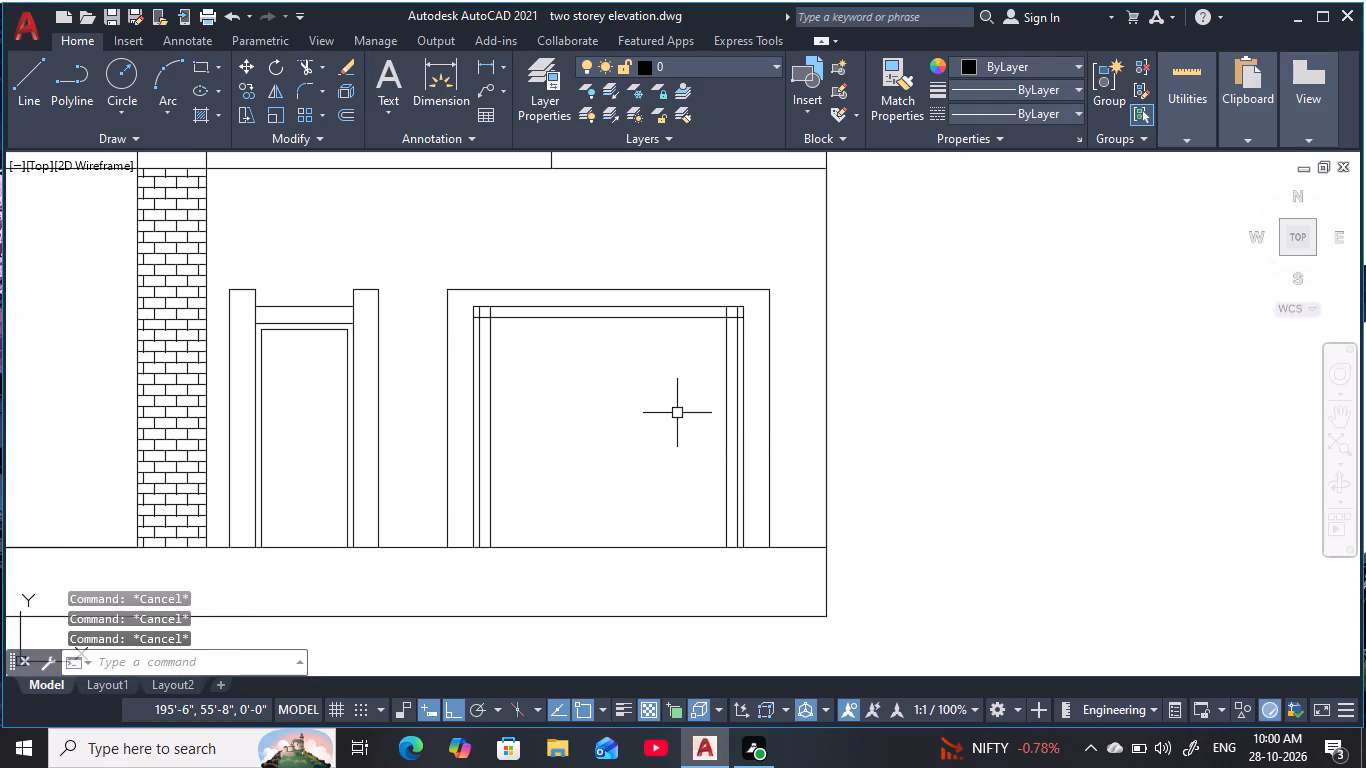
pyautogui.press('space')
pyautogui.click(603, 307)
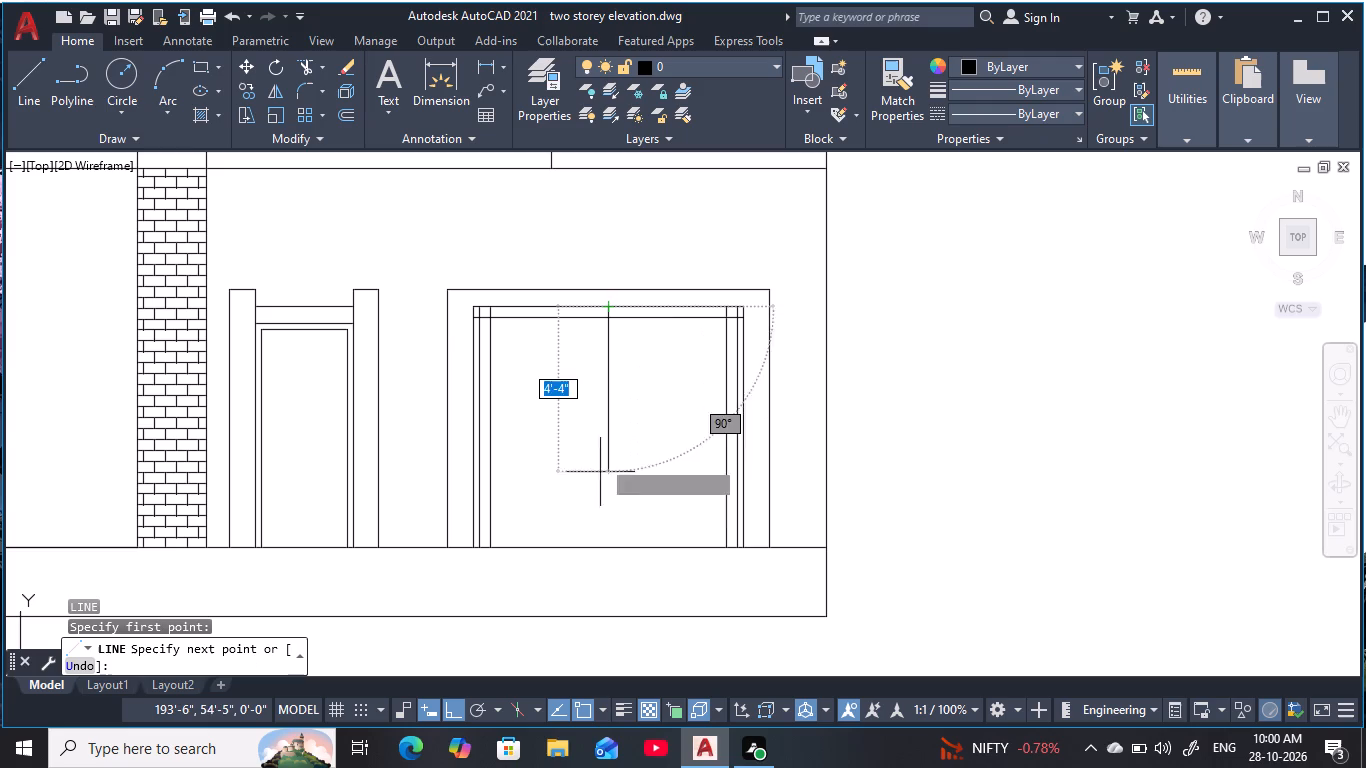
pyautogui.click(612, 543)
pyautogui.press('Escape')
pyautogui.press('Escape')
pyautogui.press('Escape')
pyautogui.press('Escape')
pyautogui.press('Escape')
pyautogui.press('Escape')
# Offset the opening's vertical centre line 3" to each side to form a central mullion.
pyautogui.write('o')
pyautogui.press('space')
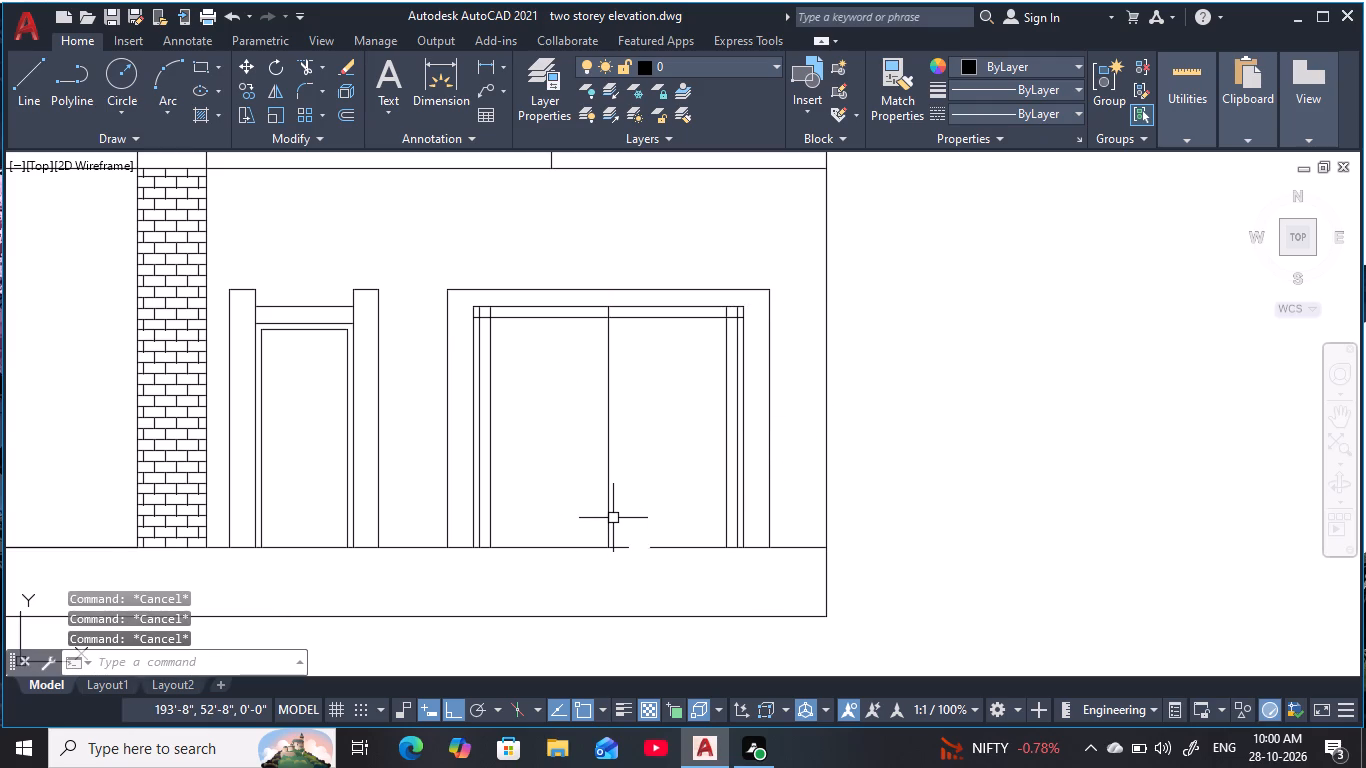
pyautogui.write('3')
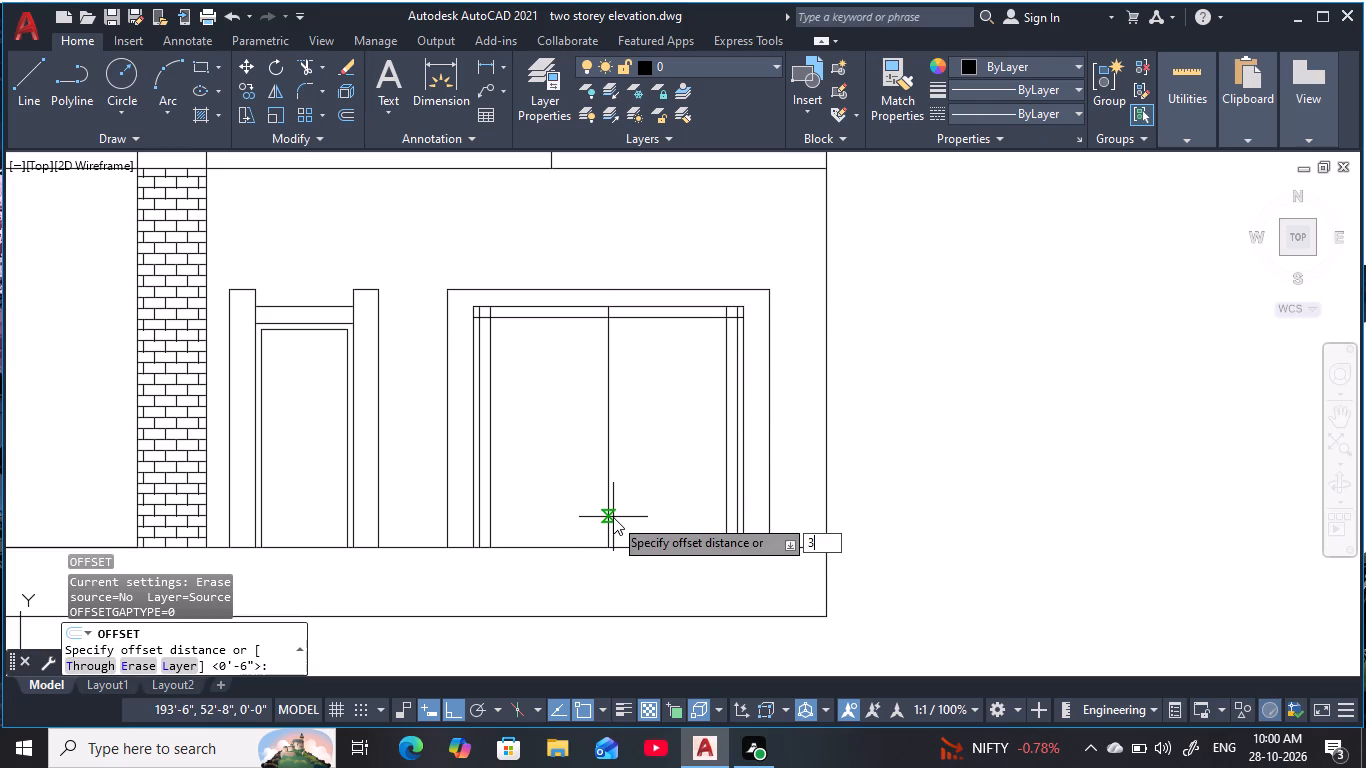
pyautogui.press('space')
pyautogui.click(609, 502)
pyautogui.click(550, 514)
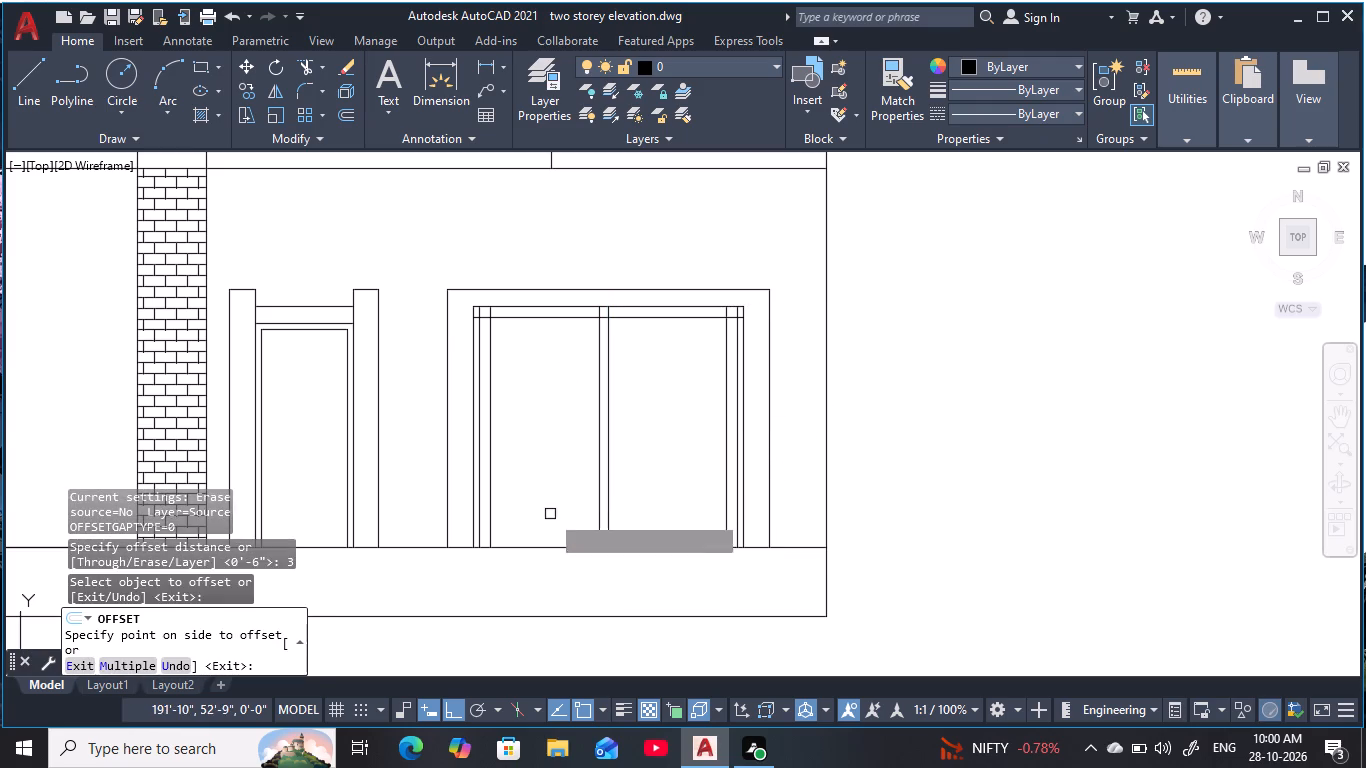
pyautogui.click(606, 477)
pyautogui.click(650, 475)
pyautogui.press('Escape')
pyautogui.press('Escape')
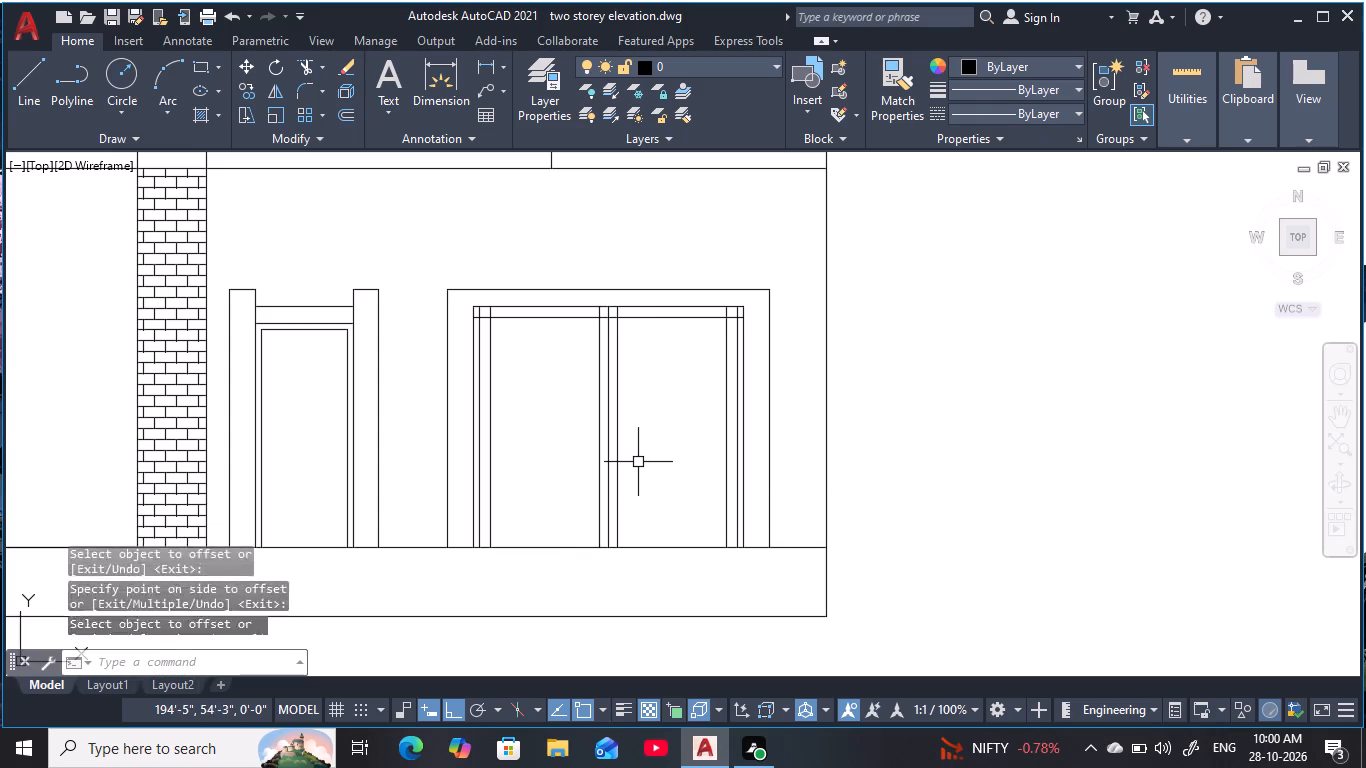
pyautogui.press('Escape')
# Erase the vertical centre line between the two mullion lines.
pyautogui.click(609, 420)
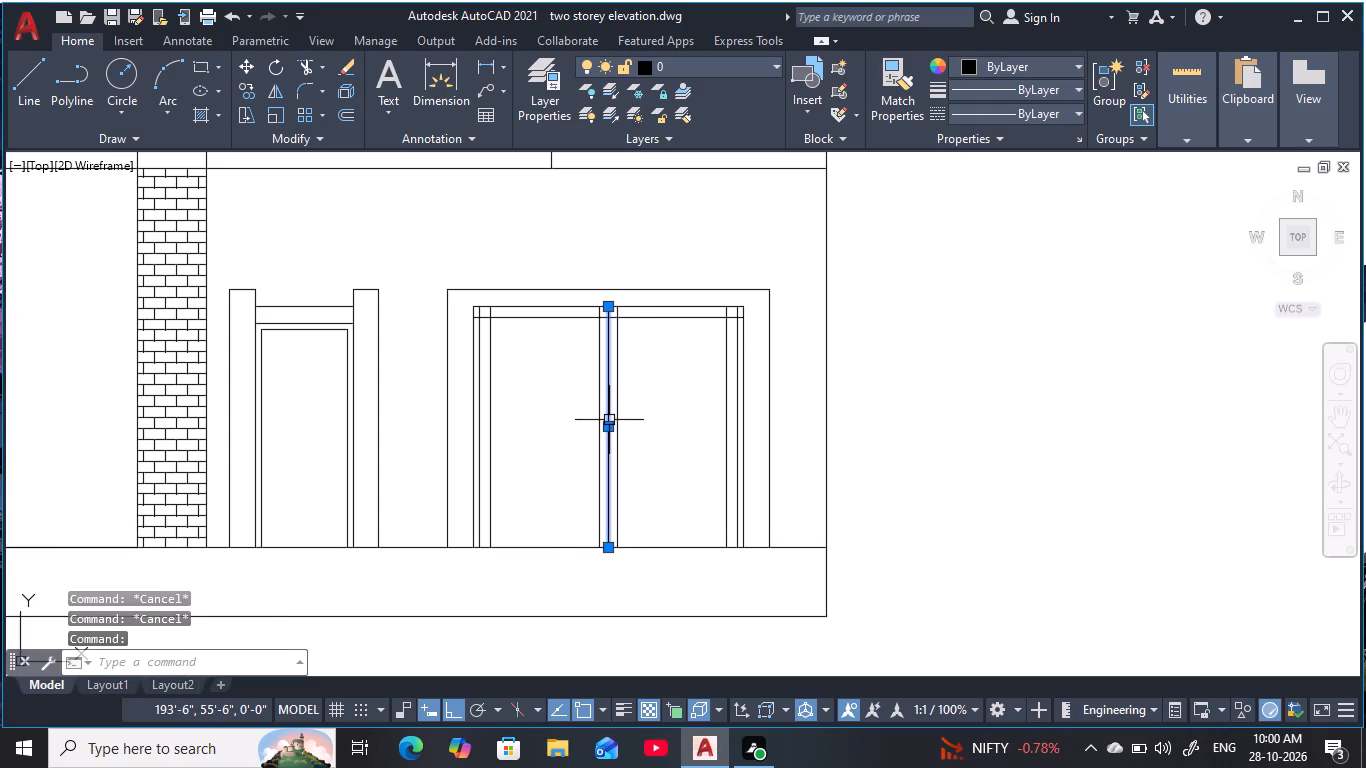
pyautogui.write('e')
pyautogui.press('space')
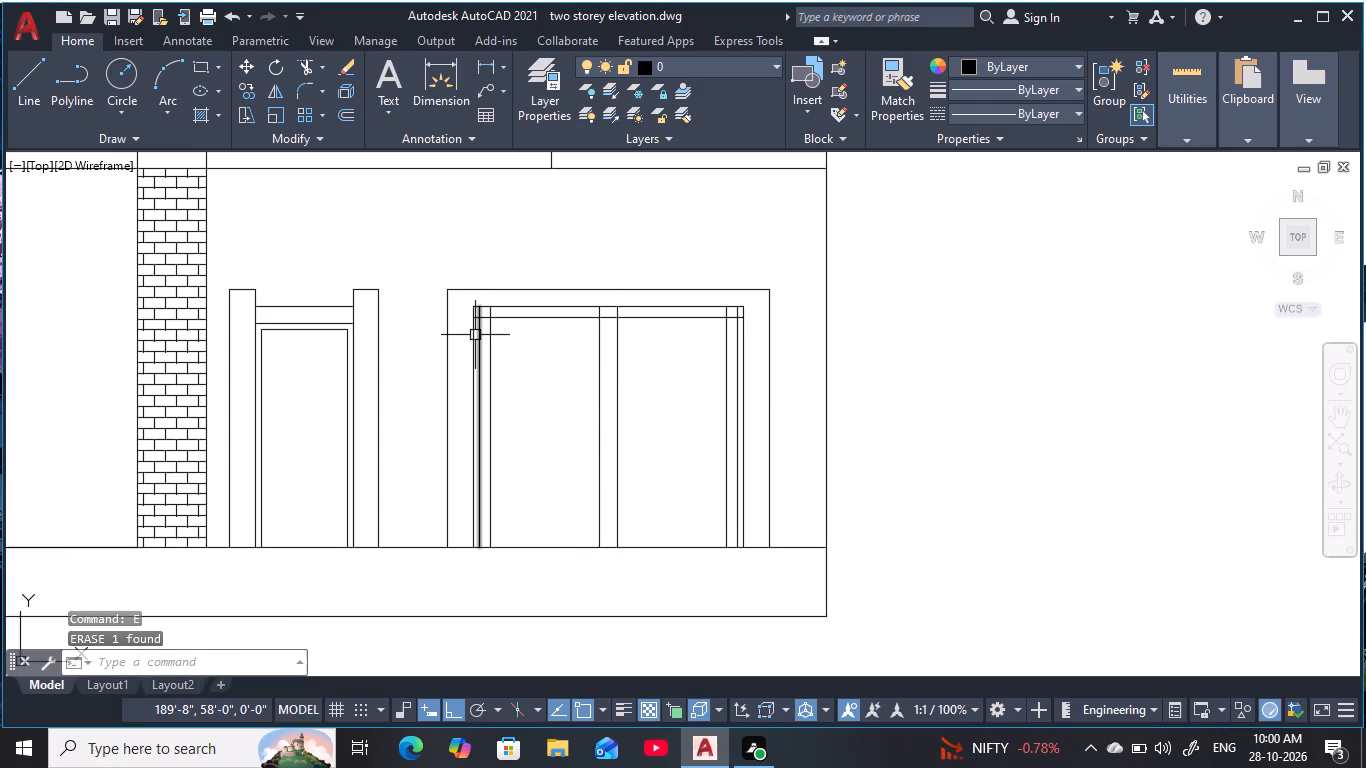
# Trim the crossing ends of the 4" inner frame lines at both upper corners of the wide opening.
pyautogui.scroll(2, 475, 335)
pyautogui.press('Escape')
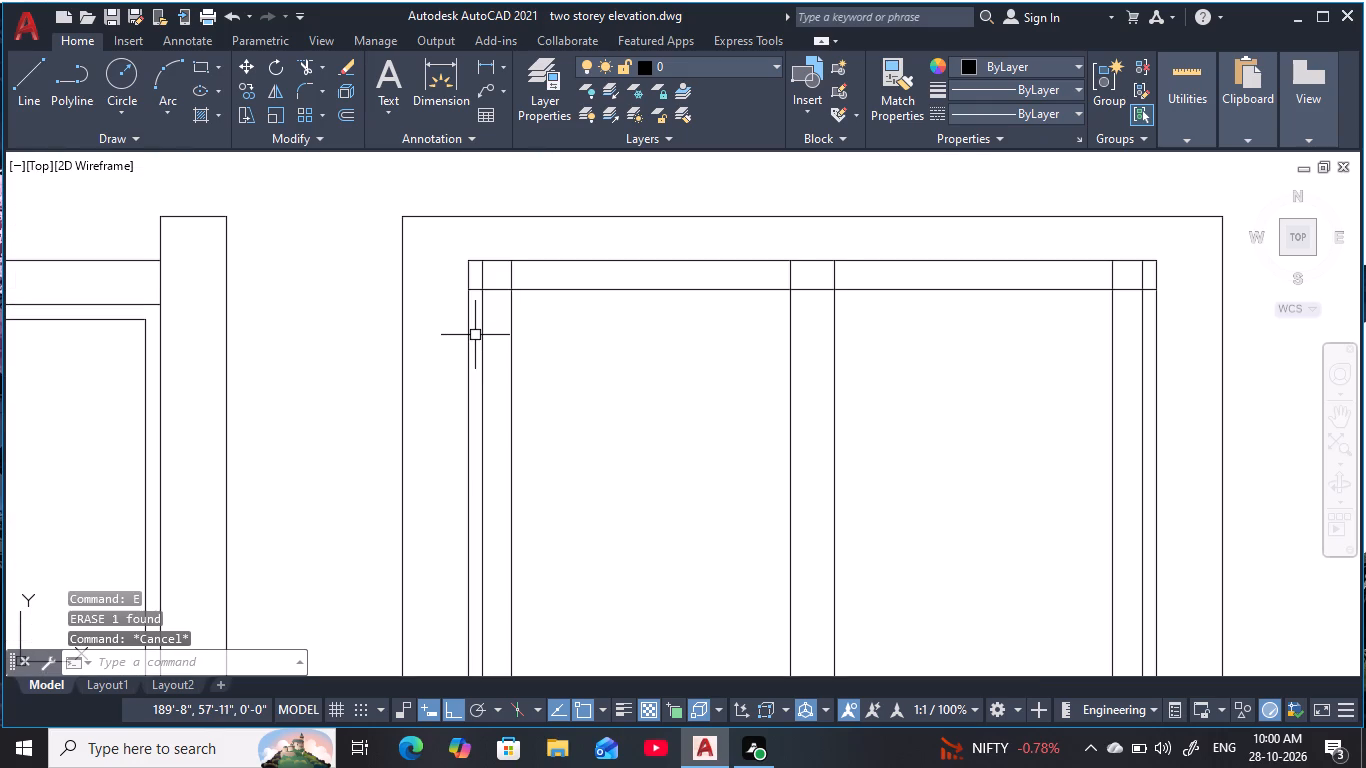
pyautogui.write('tr')
pyautogui.press('space')
pyautogui.scroll(2, 509, 294)
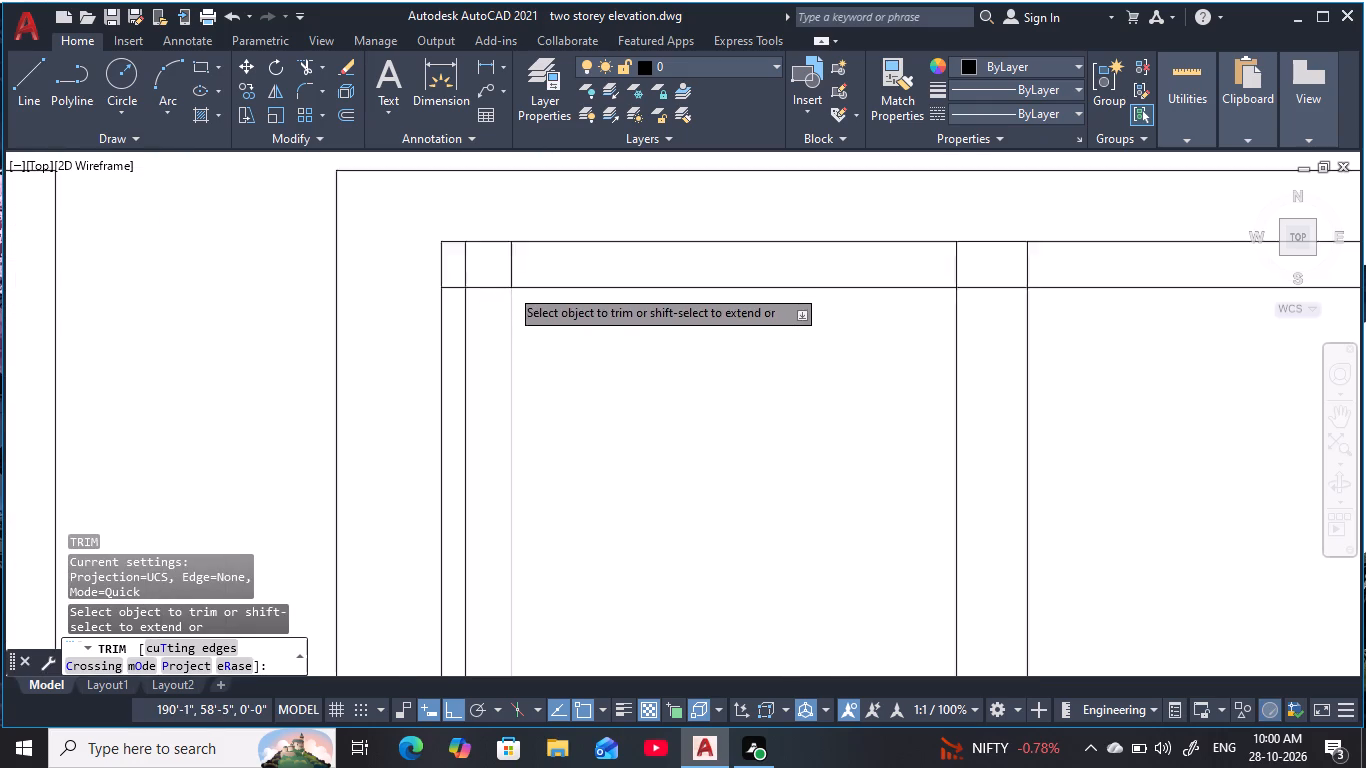
pyautogui.moveTo(522, 251); pyautogui.dragTo(489, 310)
pyautogui.scroll(-1, 690, 341)
pyautogui.moveTo(727, 357); pyautogui.dragTo(611, 397, button='middle')
pyautogui.scroll(-1, 553, 403)
pyautogui.moveTo(611, 397); pyautogui.dragTo(467, 414, button='middle')
pyautogui.scroll(2, 994, 394)
pyautogui.moveTo(958, 330); pyautogui.dragTo(1000, 382)
# Trim the mullion lines above the inner head line and the head line segment between them.
pyautogui.scroll(-2, 778, 479)
pyautogui.moveTo(772, 484); pyautogui.dragTo(845, 446, button='middle')
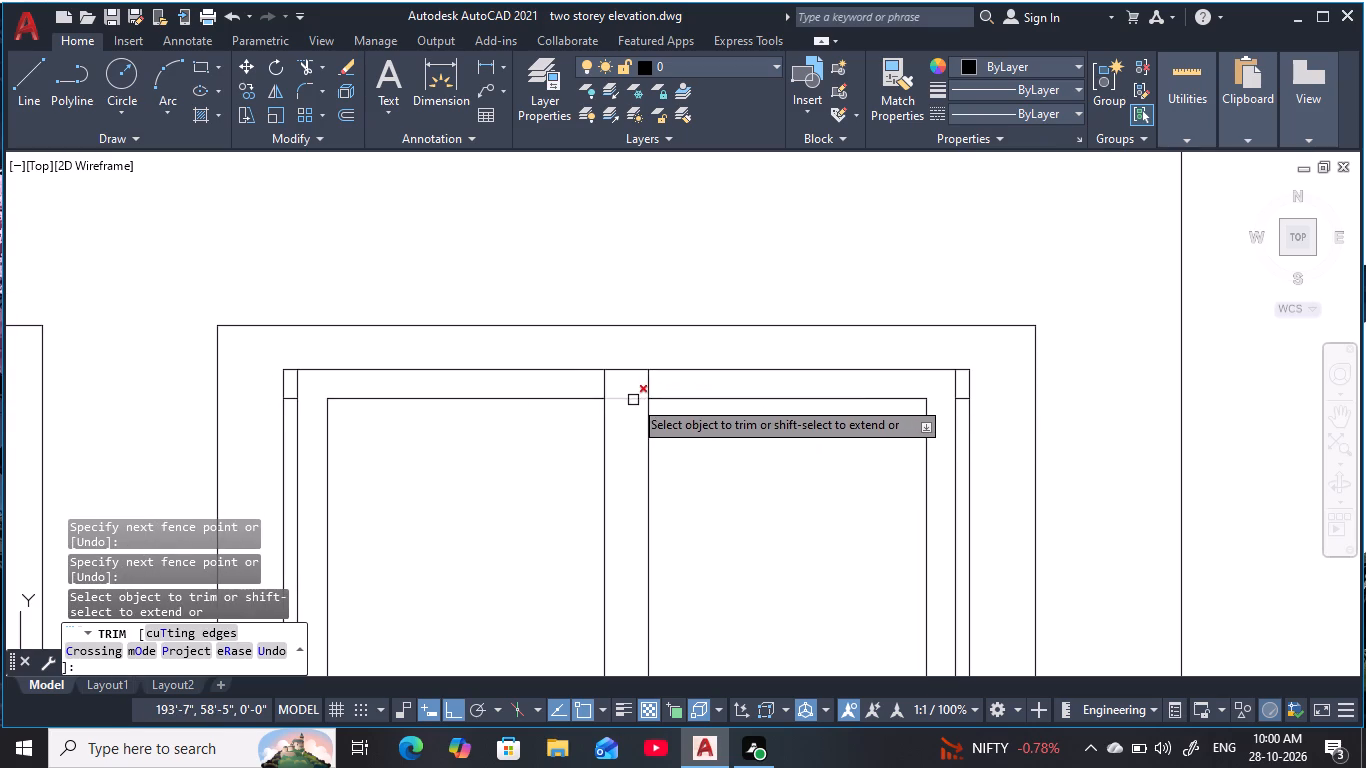
pyautogui.scroll(2, 633, 395)
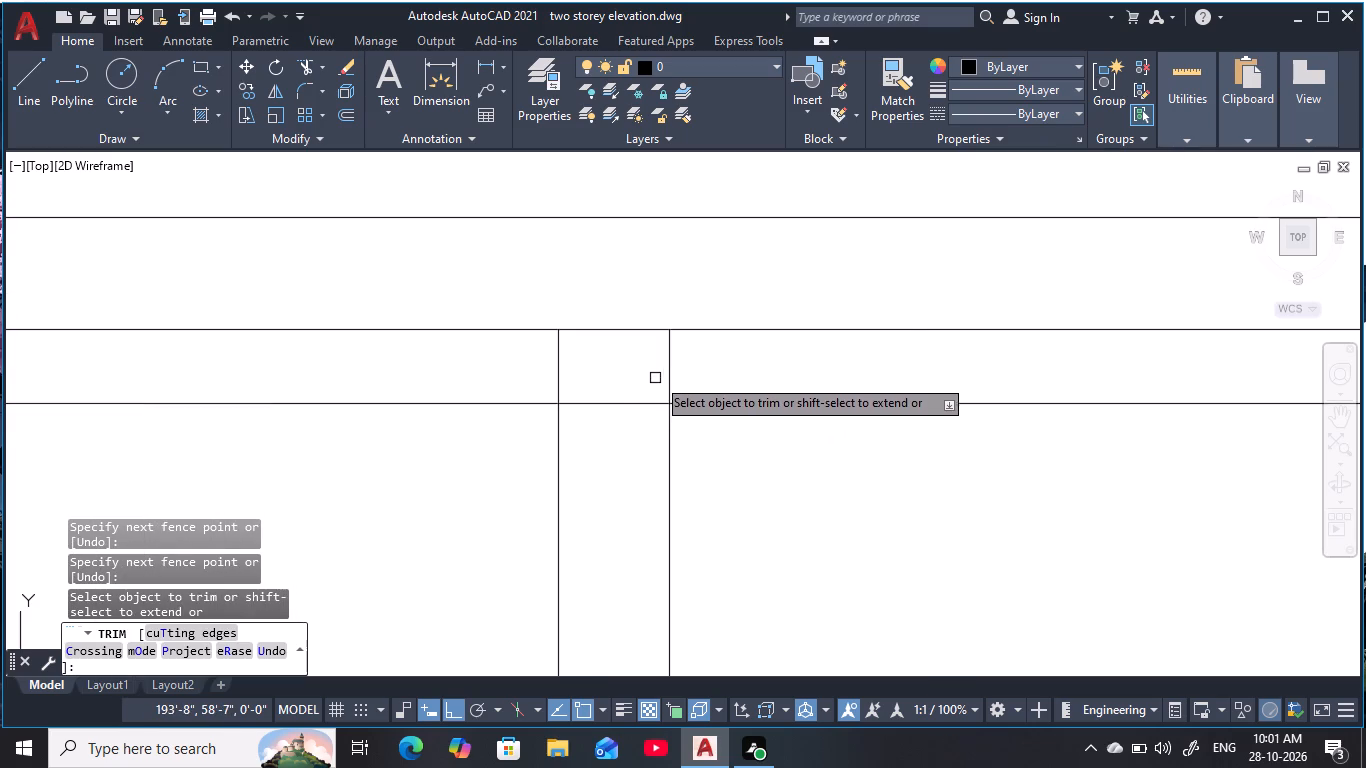
pyautogui.moveTo(693, 370); pyautogui.dragTo(604, 427)
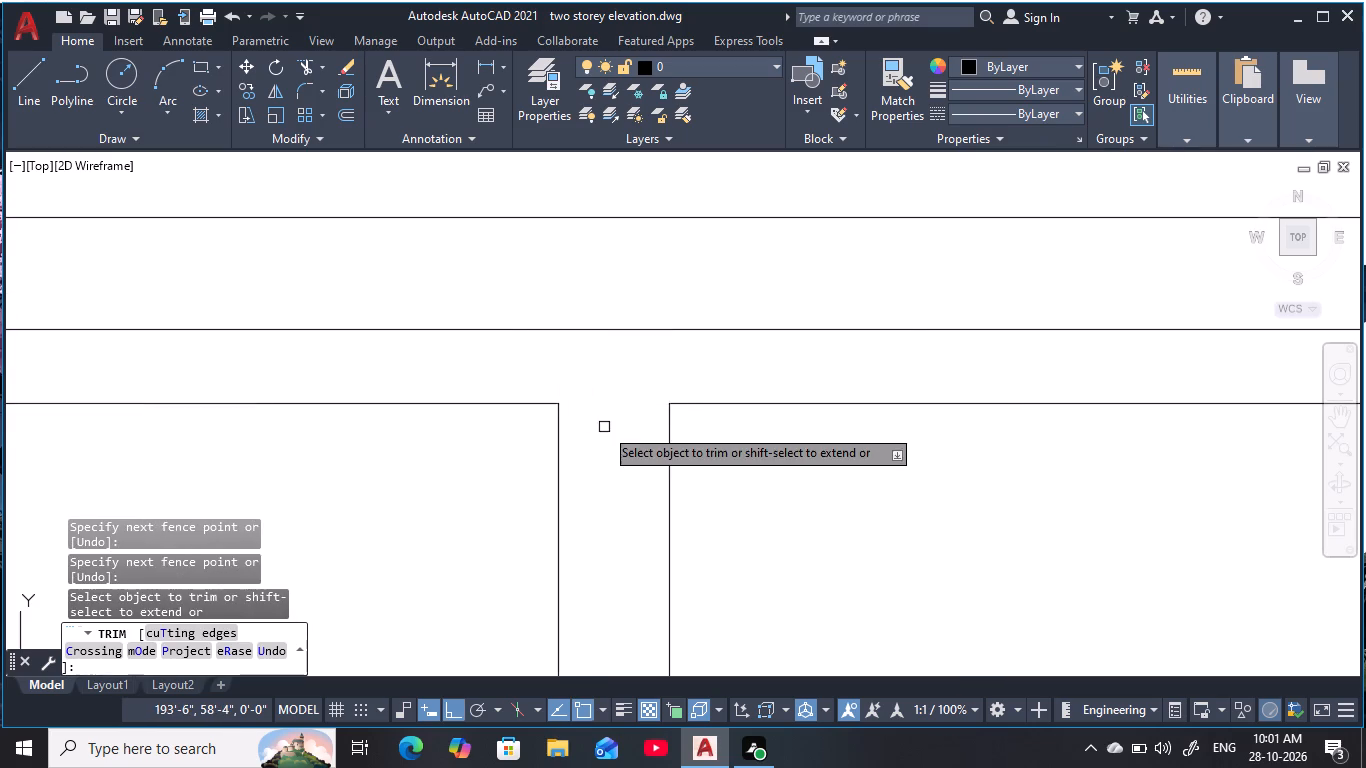
# Trim the inner head line's short segments between the paired jamb lines at both upper corners of the wide opening.
pyautogui.scroll(-5, 604, 427)
pyautogui.scroll(2, 528, 435)
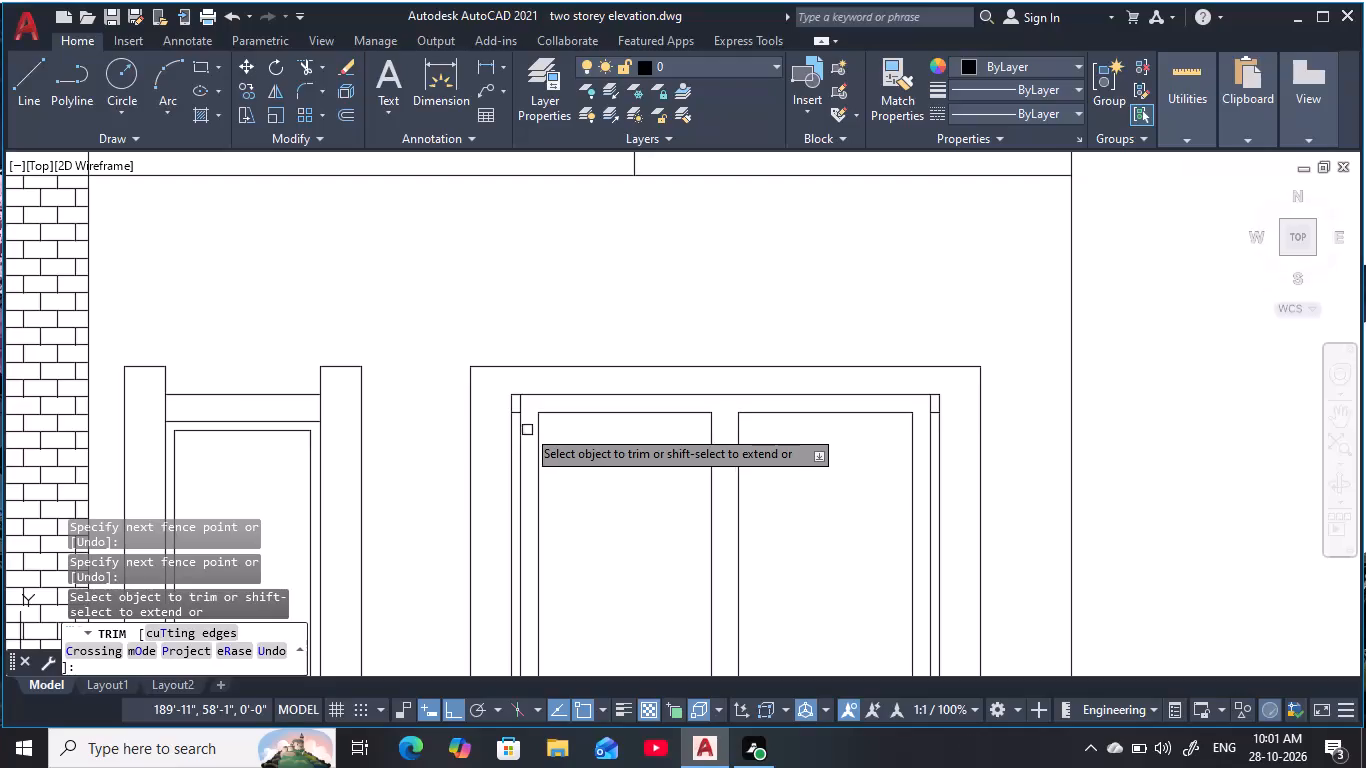
pyautogui.scroll(4, 518, 415)
pyautogui.moveTo(515, 386); pyautogui.dragTo(506, 427)
pyautogui.scroll(-4, 744, 425)
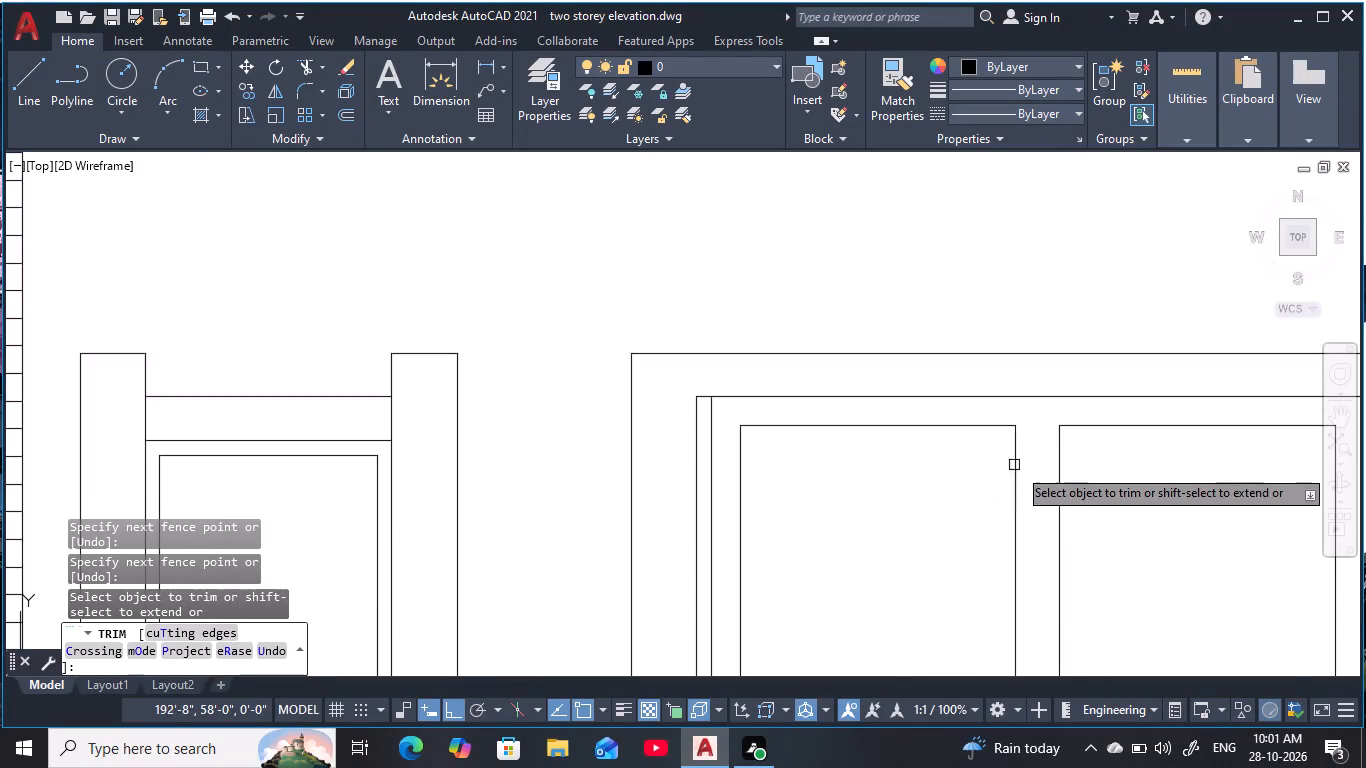
pyautogui.scroll(-1, 1225, 493)
pyautogui.moveTo(1201, 500); pyautogui.dragTo(729, 493, button='middle')
pyautogui.scroll(5, 848, 449)
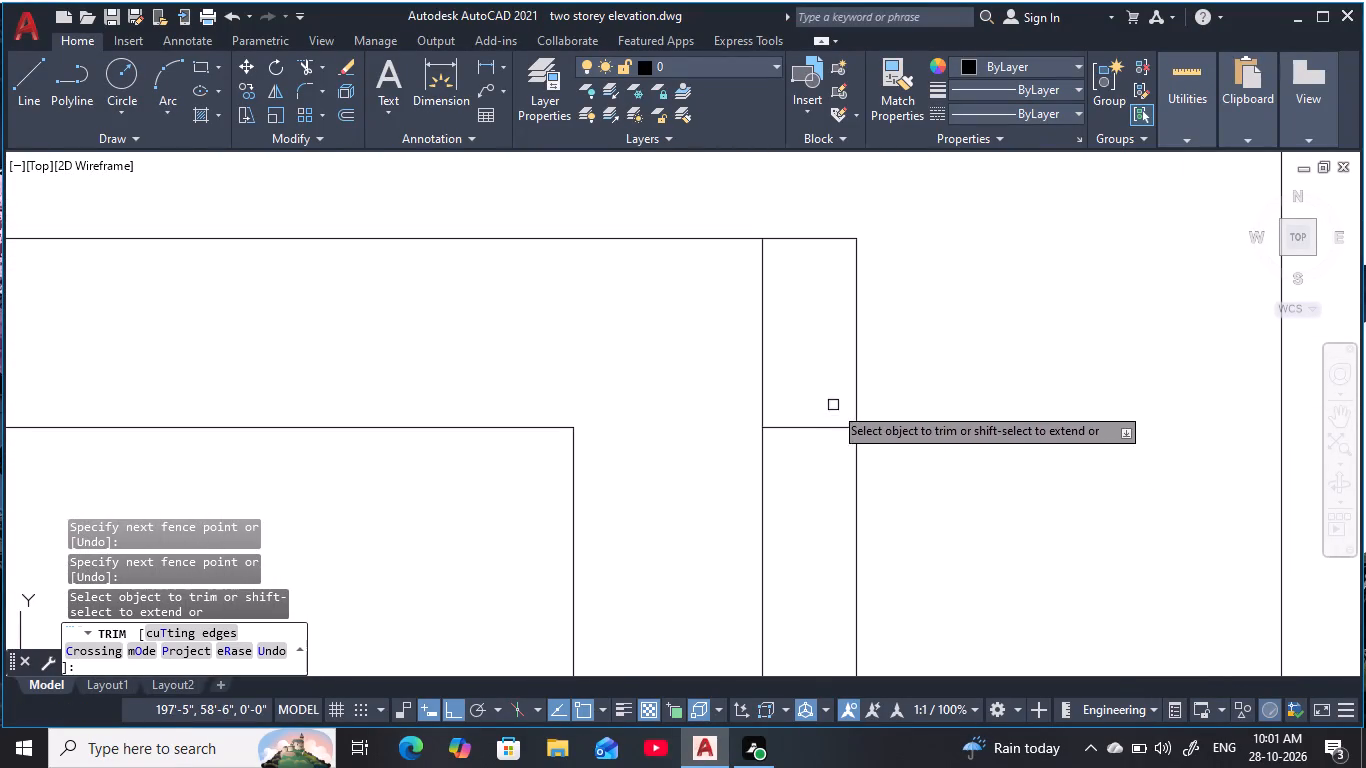
pyautogui.moveTo(833, 405); pyautogui.dragTo(819, 480)
pyautogui.scroll(-4, 687, 476)
pyautogui.moveTo(685, 477); pyautogui.dragTo(779, 367, button='middle')
pyautogui.scroll(-2, 719, 420)
pyautogui.moveTo(691, 469); pyautogui.dragTo(701, 426, button='middle')
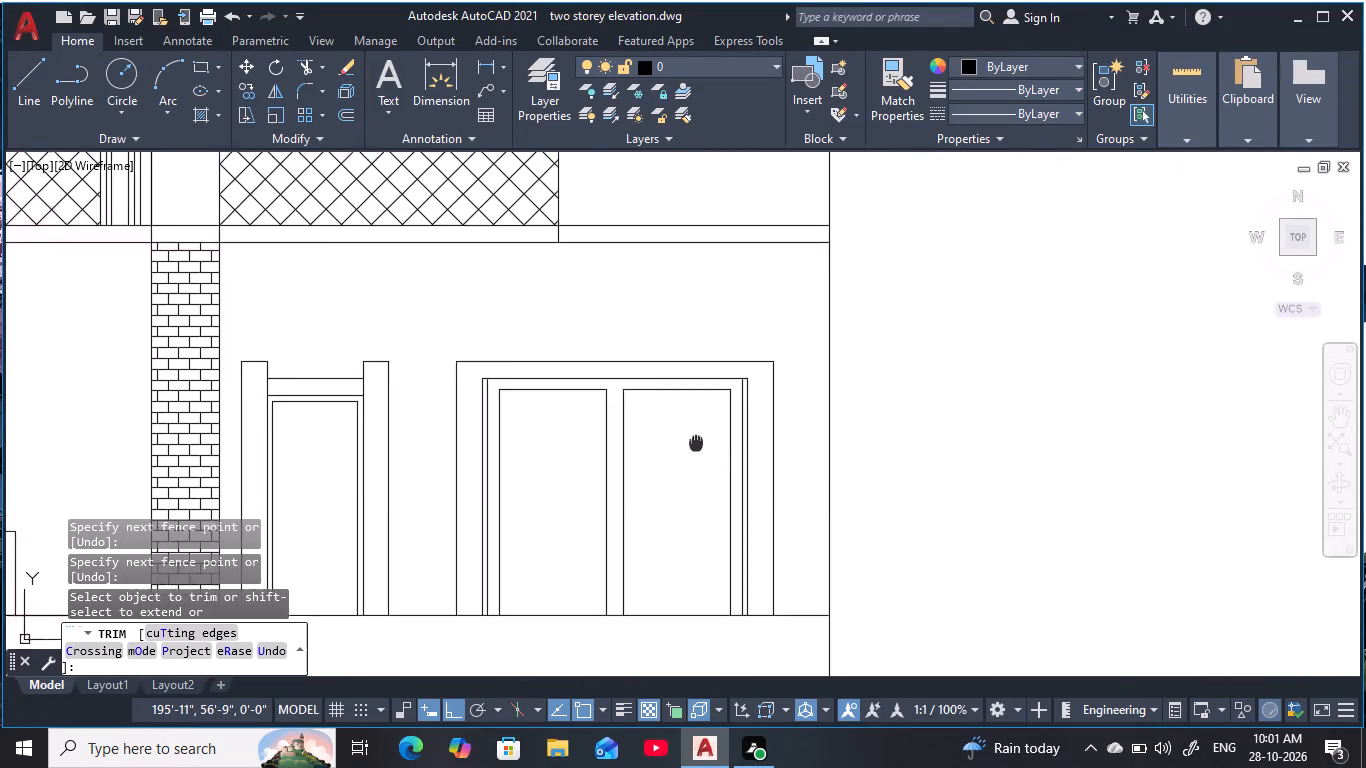
pyautogui.moveTo(701, 426); pyautogui.dragTo(723, 348, button='middle')
pyautogui.scroll(1, 681, 459)
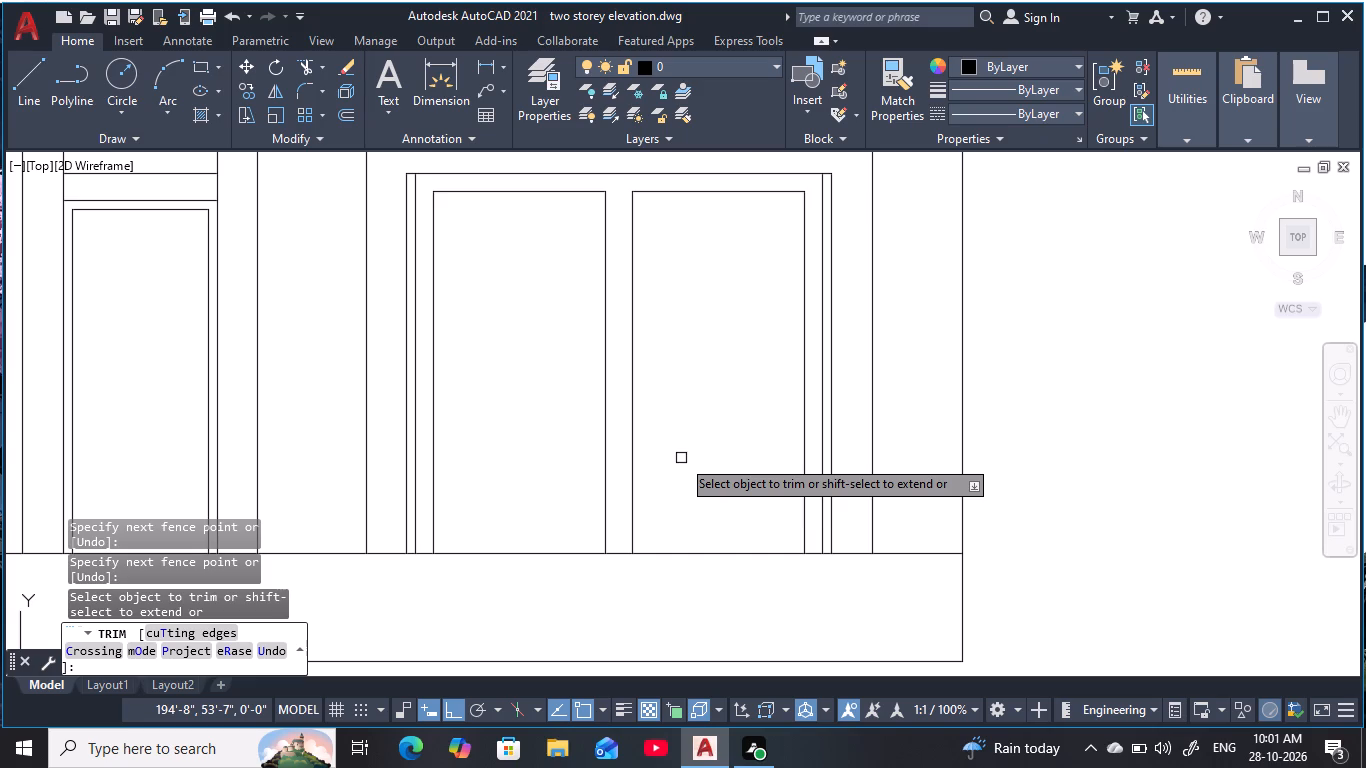
pyautogui.moveTo(681, 458); pyautogui.dragTo(682, 437, button='middle')
pyautogui.press('Escape')
pyautogui.press('Escape')
pyautogui.press('Escape')
pyautogui.press('Escape')
pyautogui.press('Escape')
pyautogui.press('Escape')
pyautogui.press('Escape')
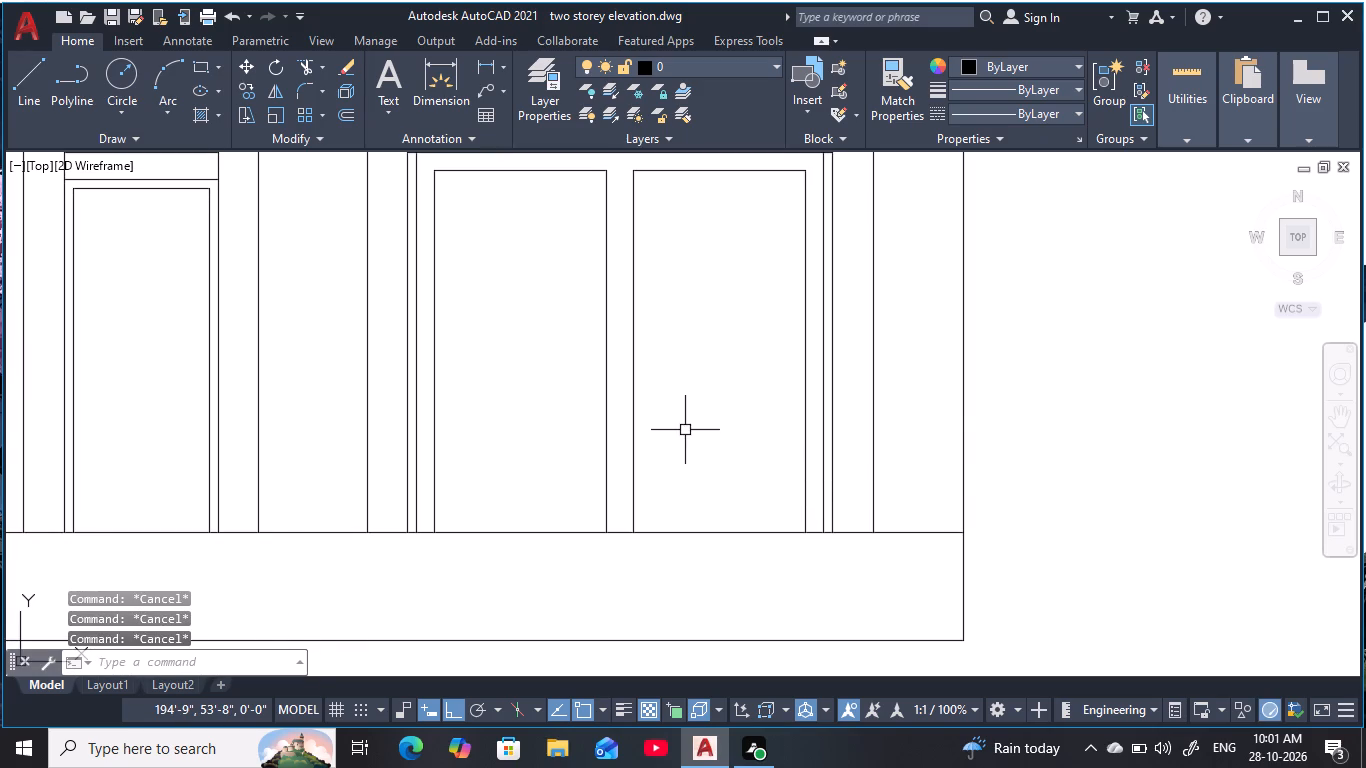
# Offset the base line under the wide opening 4" upward to form the bottom rail line.
pyautogui.write('o')
pyautogui.press('space')
pyautogui.write('4')
pyautogui.press('space')
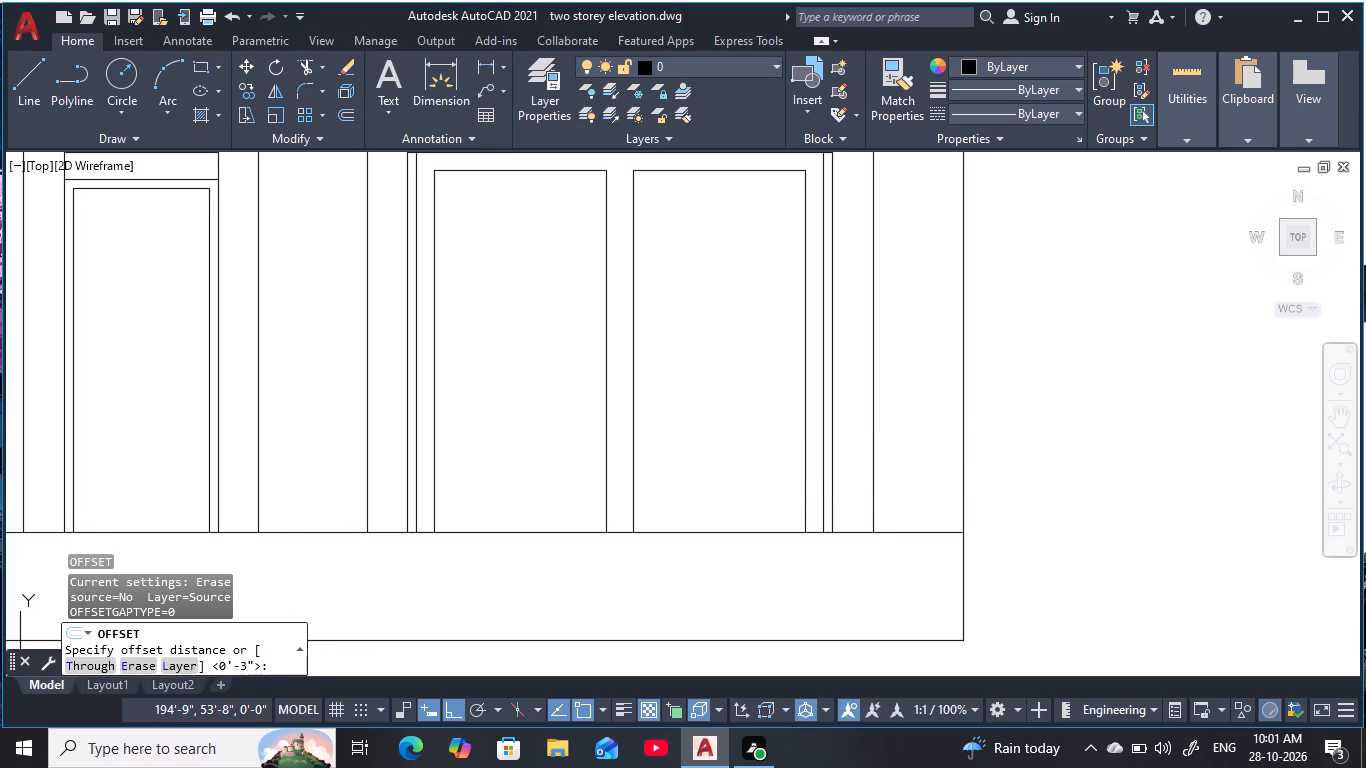
pyautogui.click(702, 531)
pyautogui.click(703, 470)
pyautogui.press('Escape')
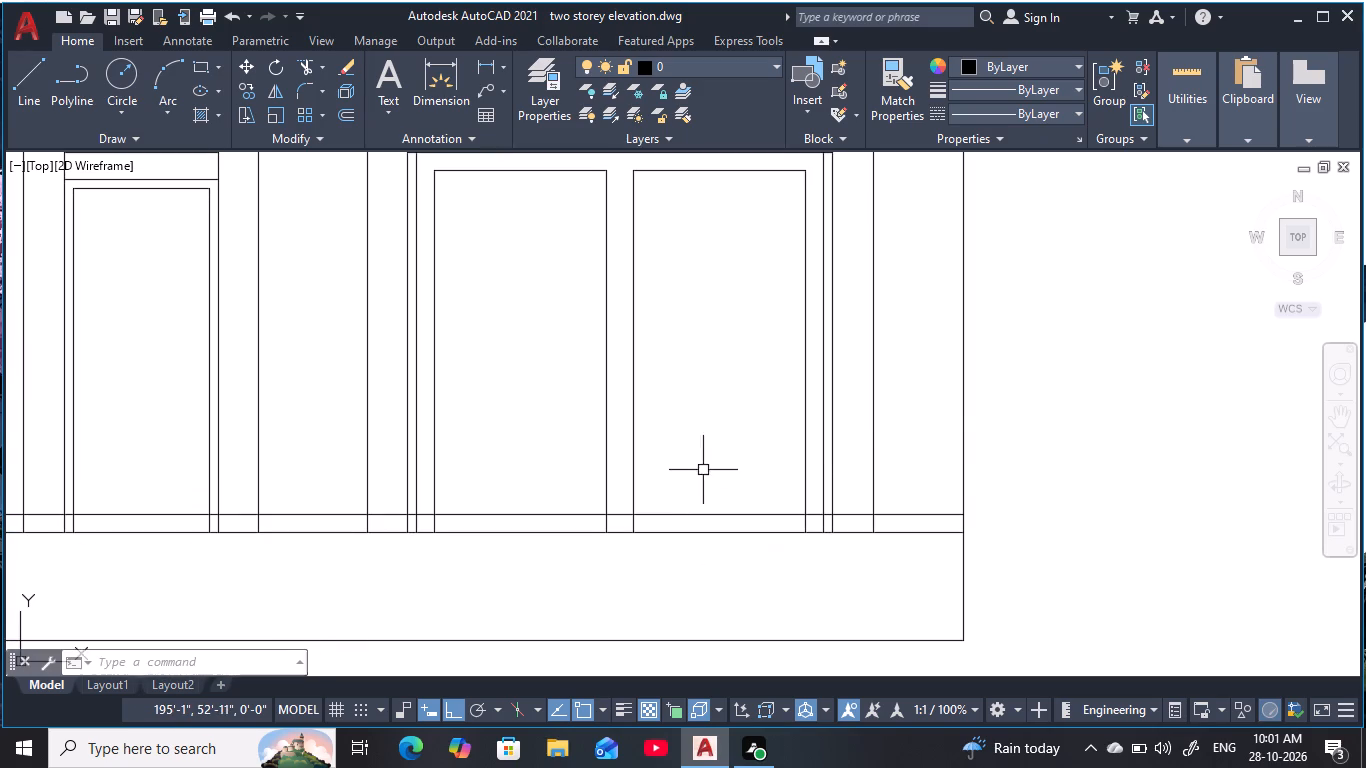
pyautogui.press('Escape')
pyautogui.press('Escape')
pyautogui.press('Escape')
# Trim the bottom rail line beside the left panel's outer edge and erase its leftover part extending left of the opening.
pyautogui.write('tr')
pyautogui.press('space')
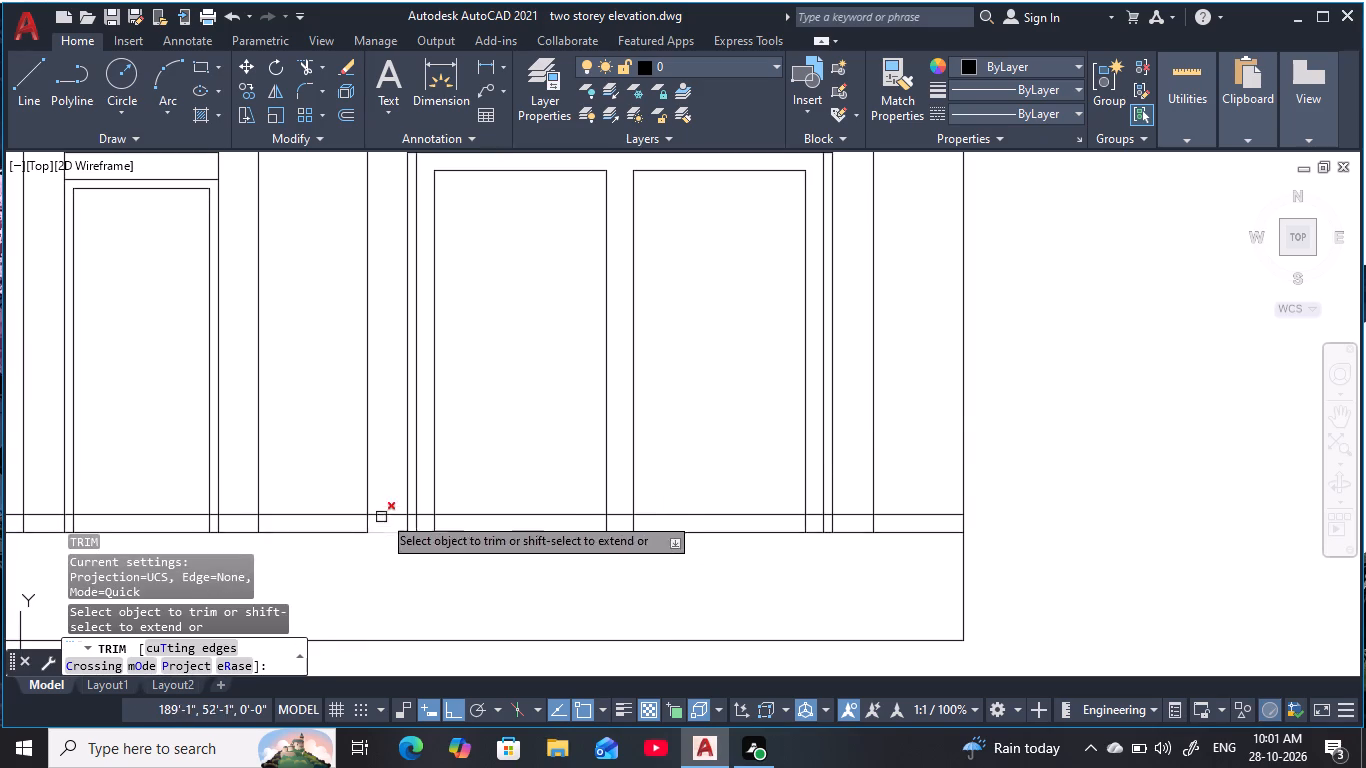
pyautogui.scroll(3, 393, 503)
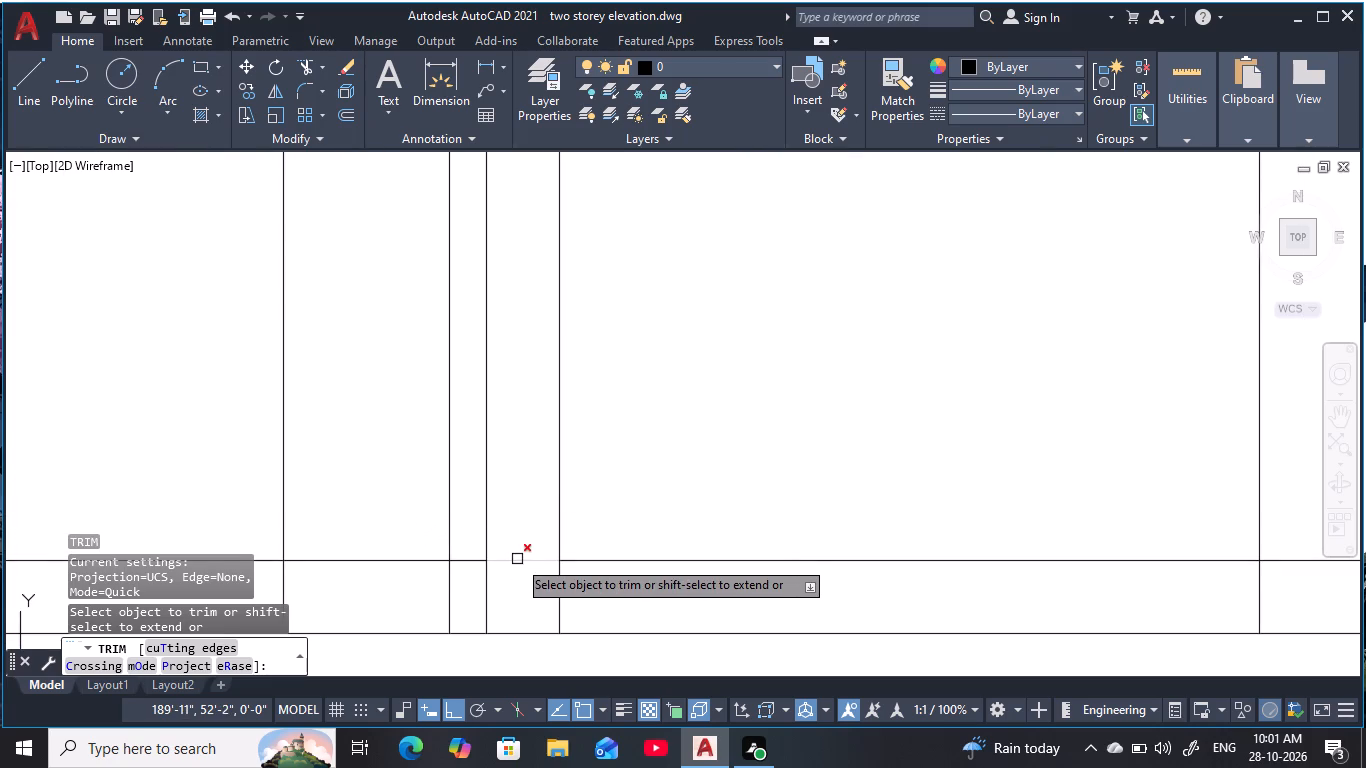
pyautogui.click(517, 559)
pyautogui.press('Escape')
pyautogui.press('Escape')
pyautogui.press('Escape')
pyautogui.press('Escape')
pyautogui.press('Escape')
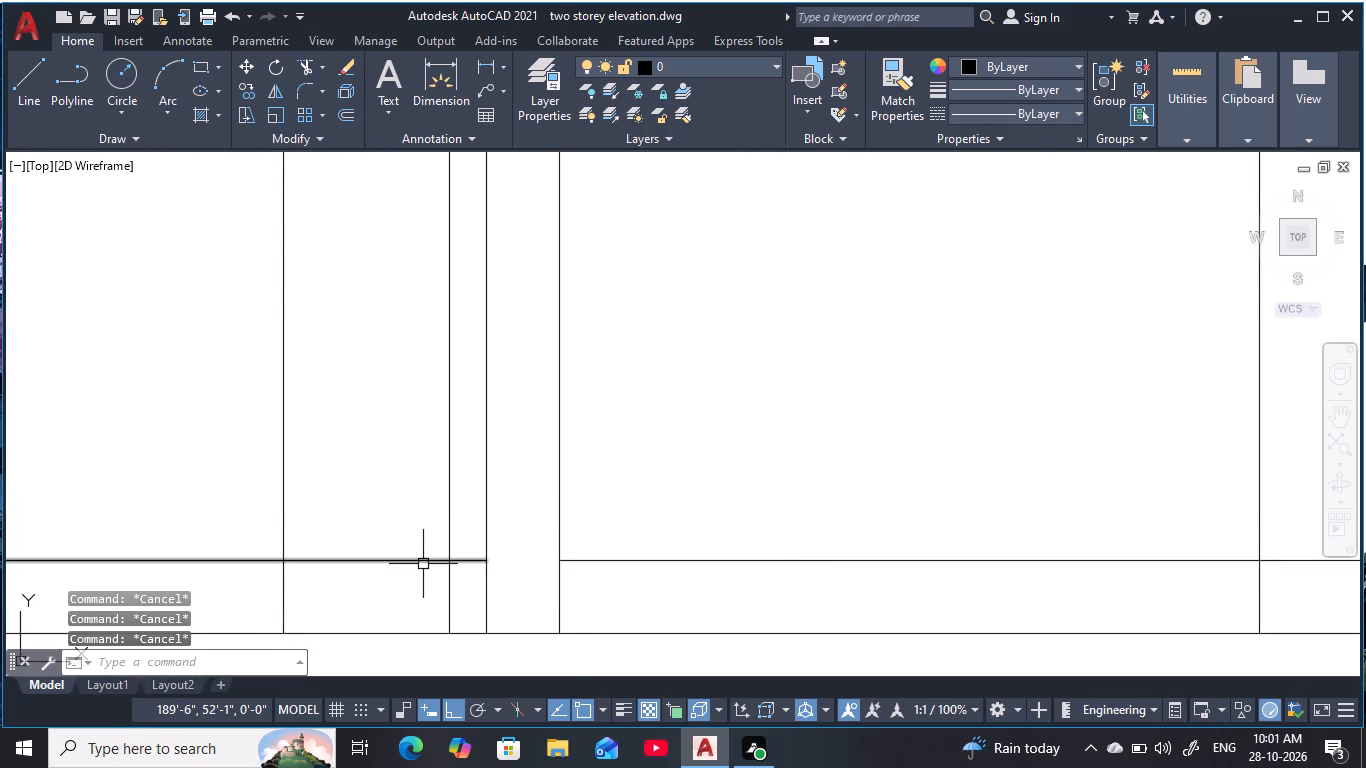
pyautogui.click(423, 564)
pyautogui.write('e')
pyautogui.press('space')
pyautogui.press('Escape')
# Trim the bottom rail line beside the right panel's outer edge and erase its leftover part extending to the wall edge.
pyautogui.scroll(-3, 811, 484)
pyautogui.moveTo(810, 483); pyautogui.dragTo(735, 506, button='middle')
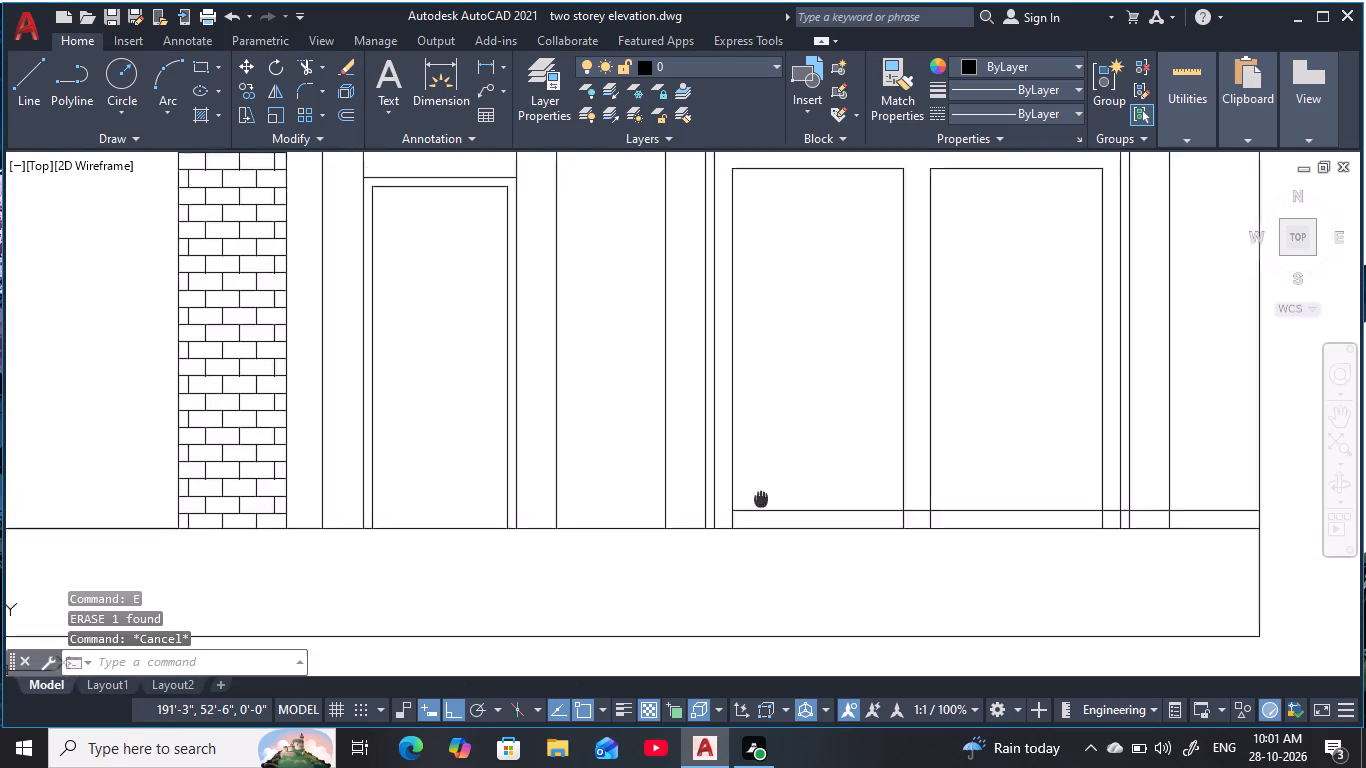
pyautogui.moveTo(735, 506); pyautogui.dragTo(437, 523, button='middle')
pyautogui.write('tr')
pyautogui.press('space')
pyautogui.scroll(3, 790, 558)
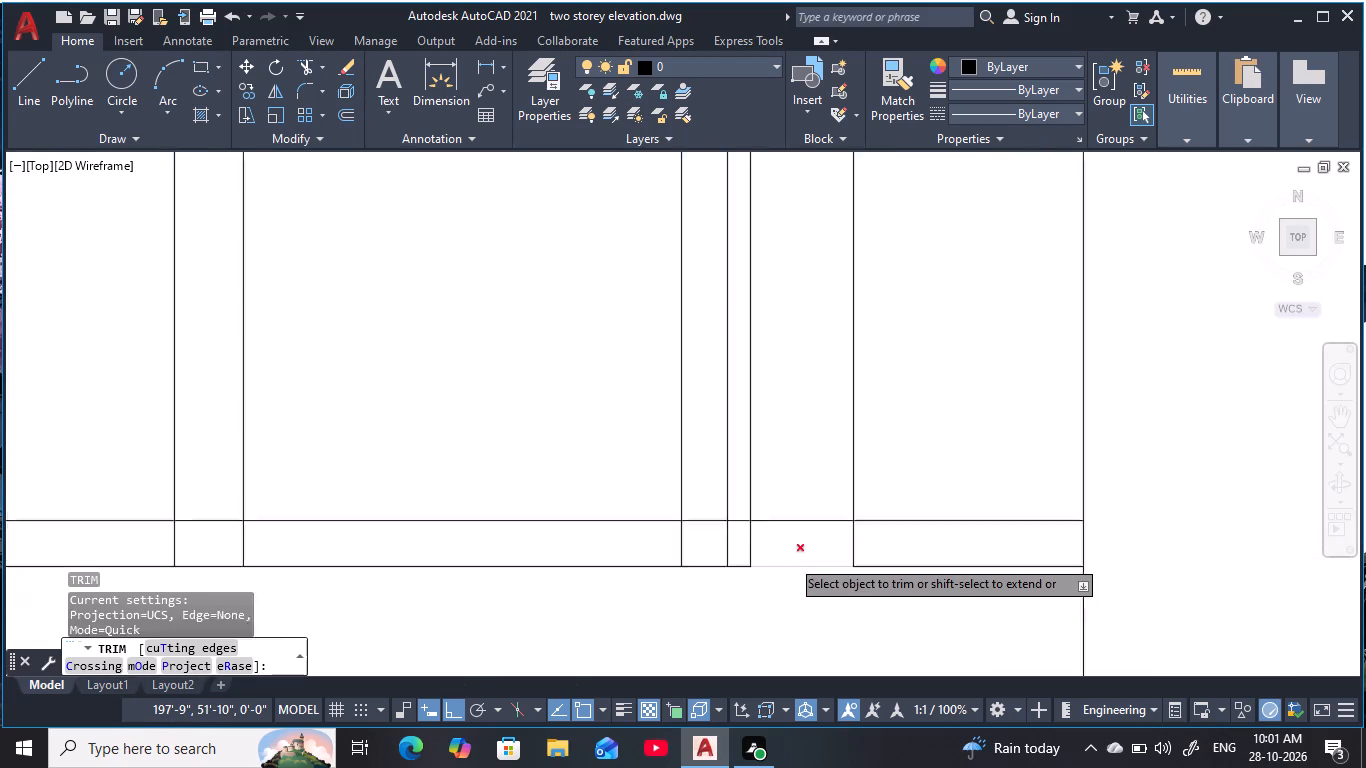
pyautogui.click(660, 501)
pyautogui.press('Escape')
pyautogui.press('Escape')
pyautogui.click(782, 500)
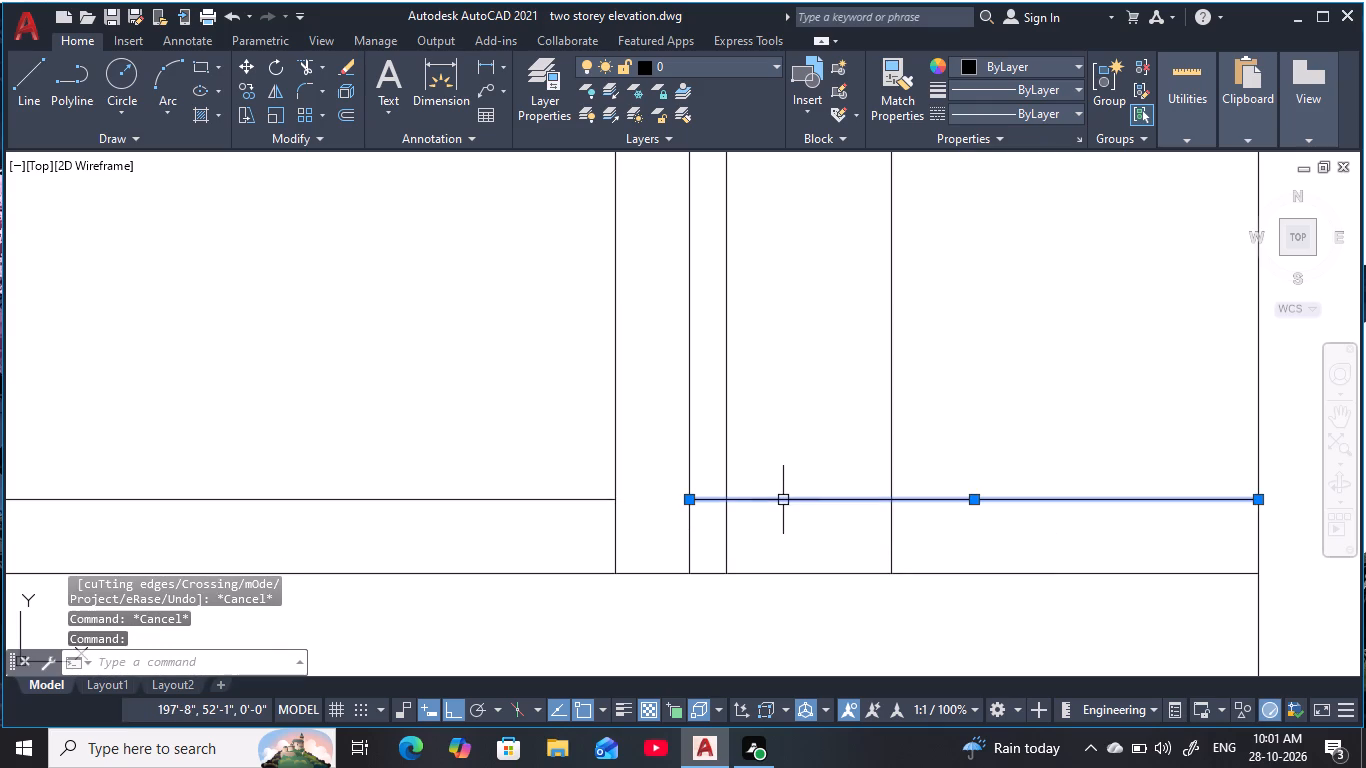
pyautogui.write('e')
pyautogui.press('space')
pyautogui.press('Escape')
pyautogui.scroll(-2, 629, 547)
pyautogui.moveTo(635, 545); pyautogui.dragTo(757, 495, button='middle')
pyautogui.scroll(-1, 757, 495)
pyautogui.press('Escape')
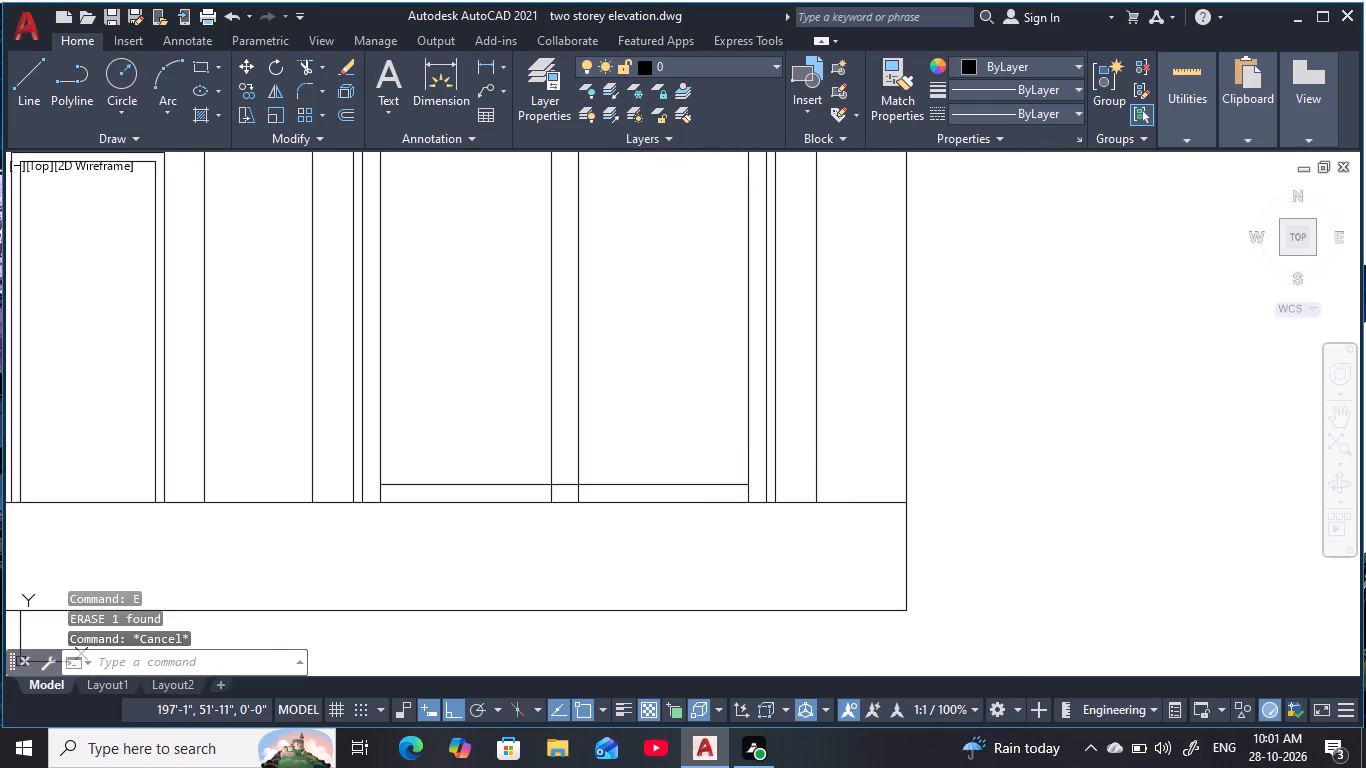
pyautogui.press('Escape')
# Trim the panel side lines and both mullion lines below the bottom rail line.
pyautogui.write('tr')
pyautogui.press('space')
pyautogui.scroll(2, 752, 499)
pyautogui.moveTo(753, 493); pyautogui.dragTo(713, 506)
pyautogui.scroll(-3, 678, 499)
pyautogui.moveTo(678, 502); pyautogui.dragTo(804, 524, button='middle')
pyautogui.scroll(2, 693, 524)
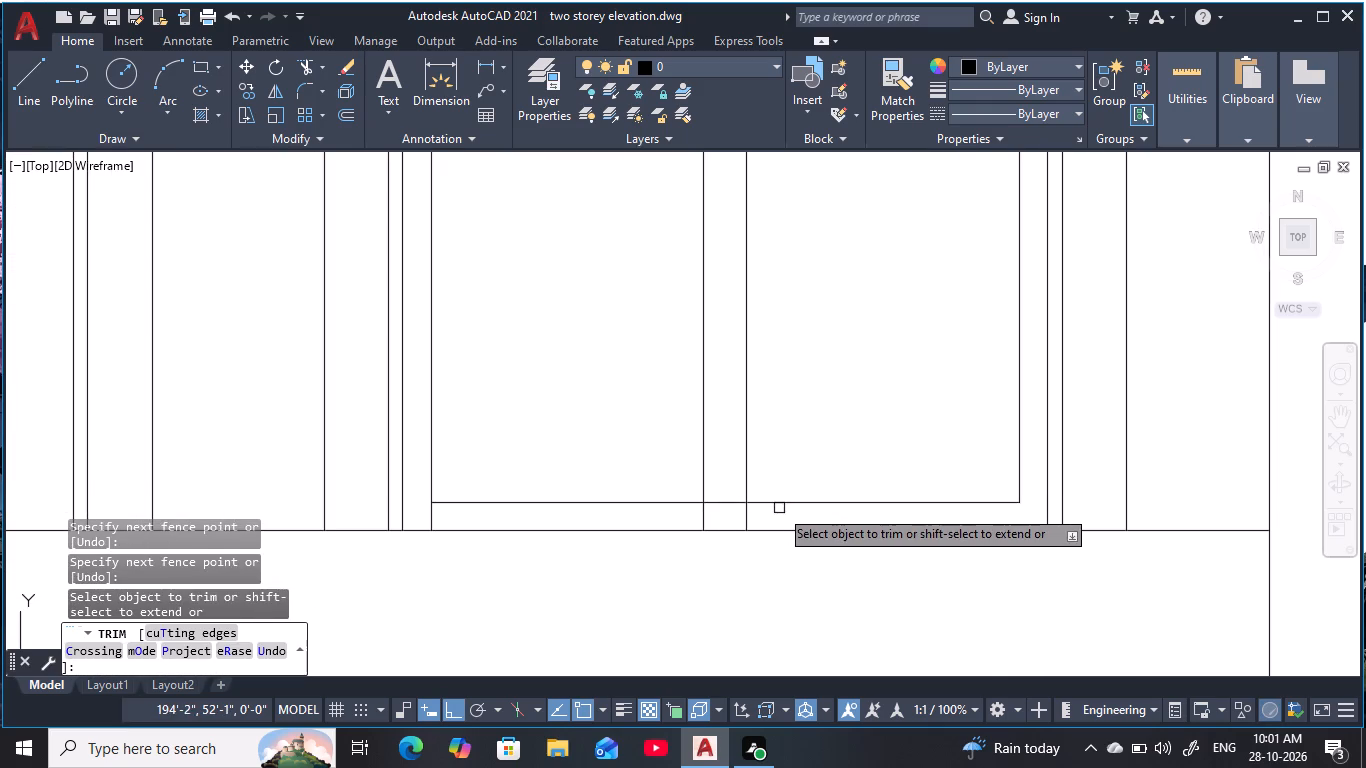
pyautogui.moveTo(775, 512); pyautogui.dragTo(690, 521)
pyautogui.scroll(-1, 706, 511)
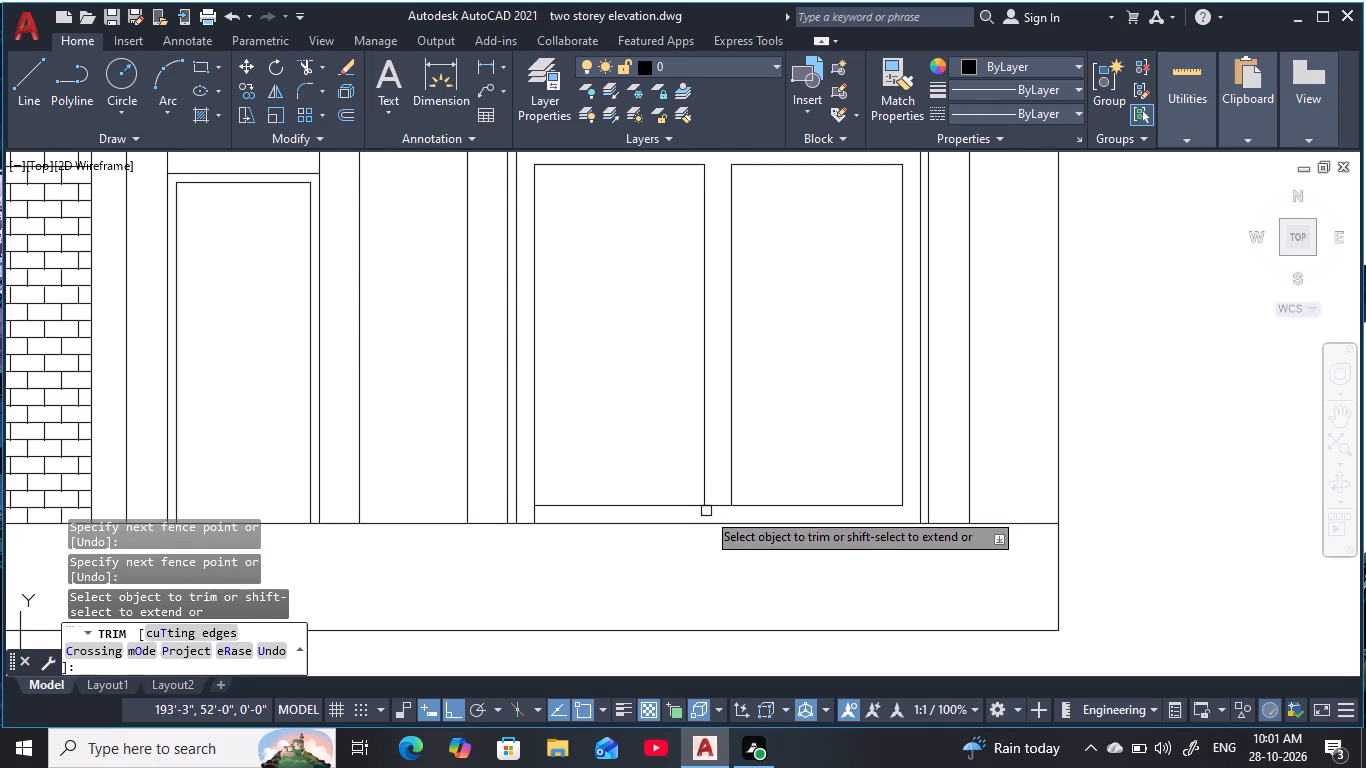
pyautogui.scroll(1, 517, 516)
pyautogui.moveTo(582, 520); pyautogui.dragTo(548, 518)
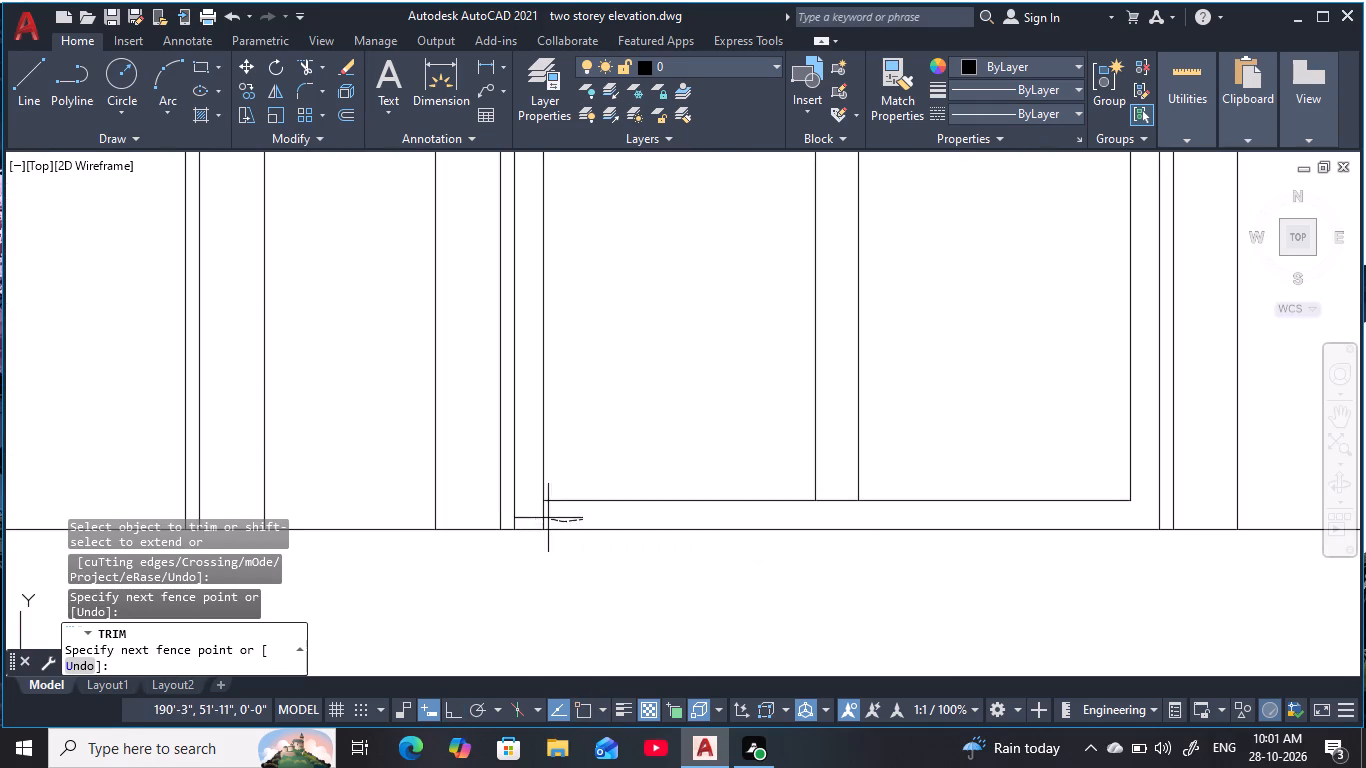
pyautogui.moveTo(548, 518); pyautogui.dragTo(538, 512)
# Trim the bottom rail line segment between the two mullion lines to separate the two panels.
pyautogui.moveTo(838, 495); pyautogui.dragTo(836, 511)
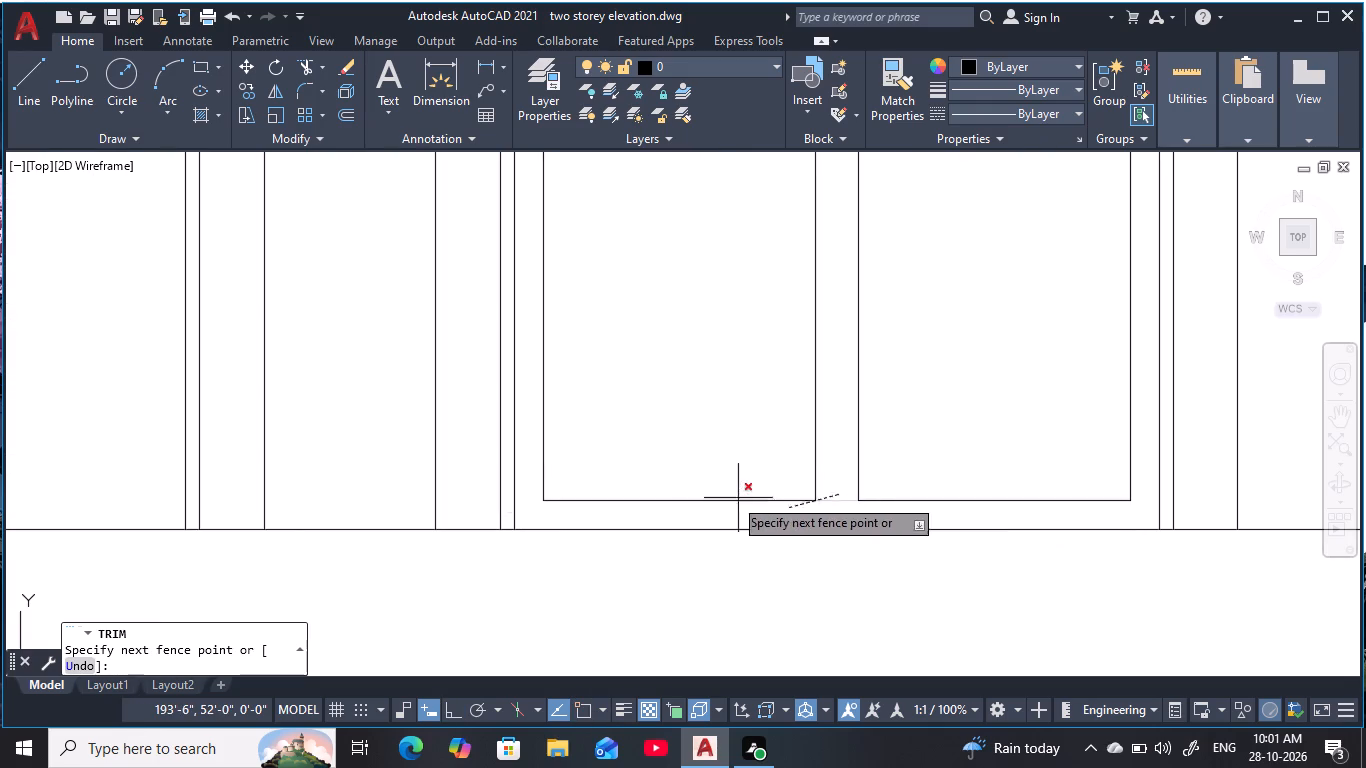
pyautogui.scroll(-2, 679, 471)
pyautogui.moveTo(674, 492); pyautogui.dragTo(686, 511, button='middle')
pyautogui.press('Escape')
pyautogui.press('Escape')
pyautogui.press('Escape')
pyautogui.press('Escape')
pyautogui.press('Escape')
pyautogui.press('Escape')
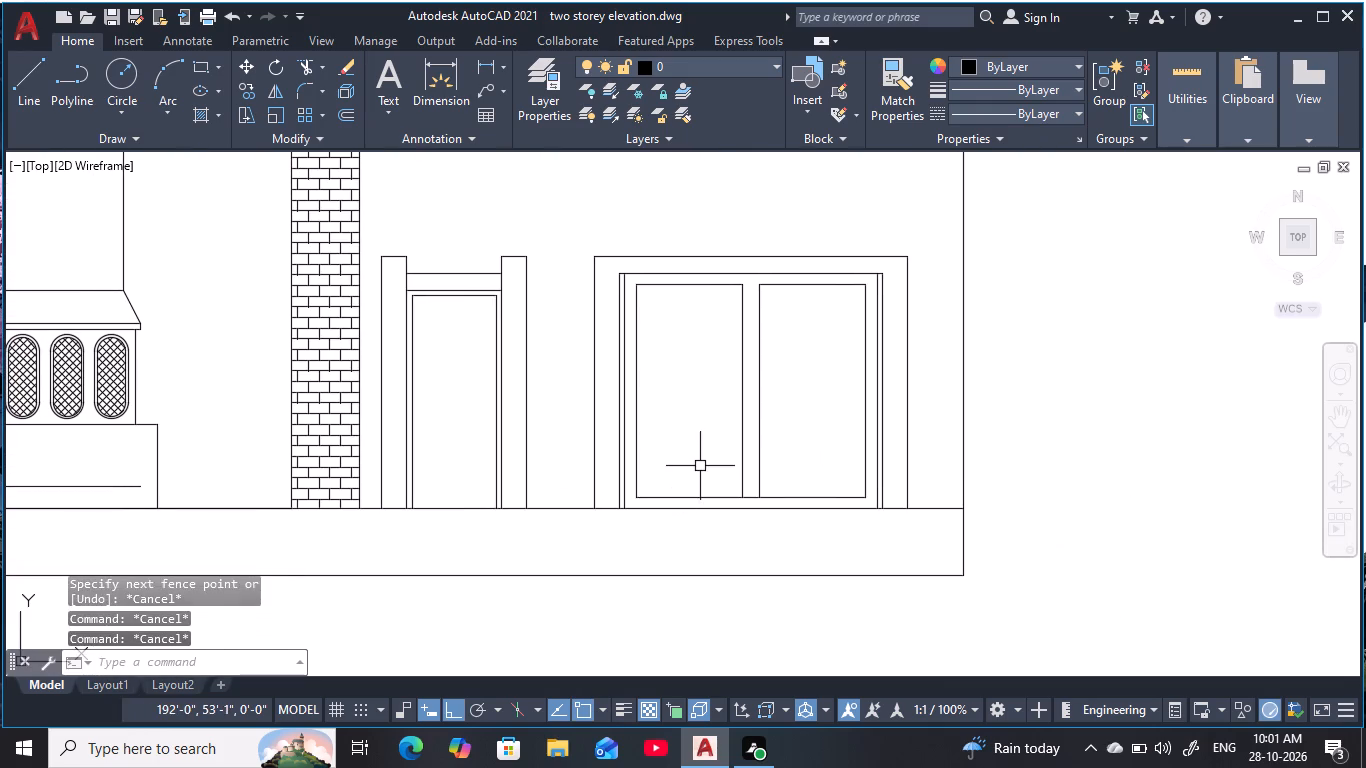
pyautogui.press('Escape')
pyautogui.press('Escape')
pyautogui.press('Escape')
pyautogui.press('t')
pyautogui.write('r')
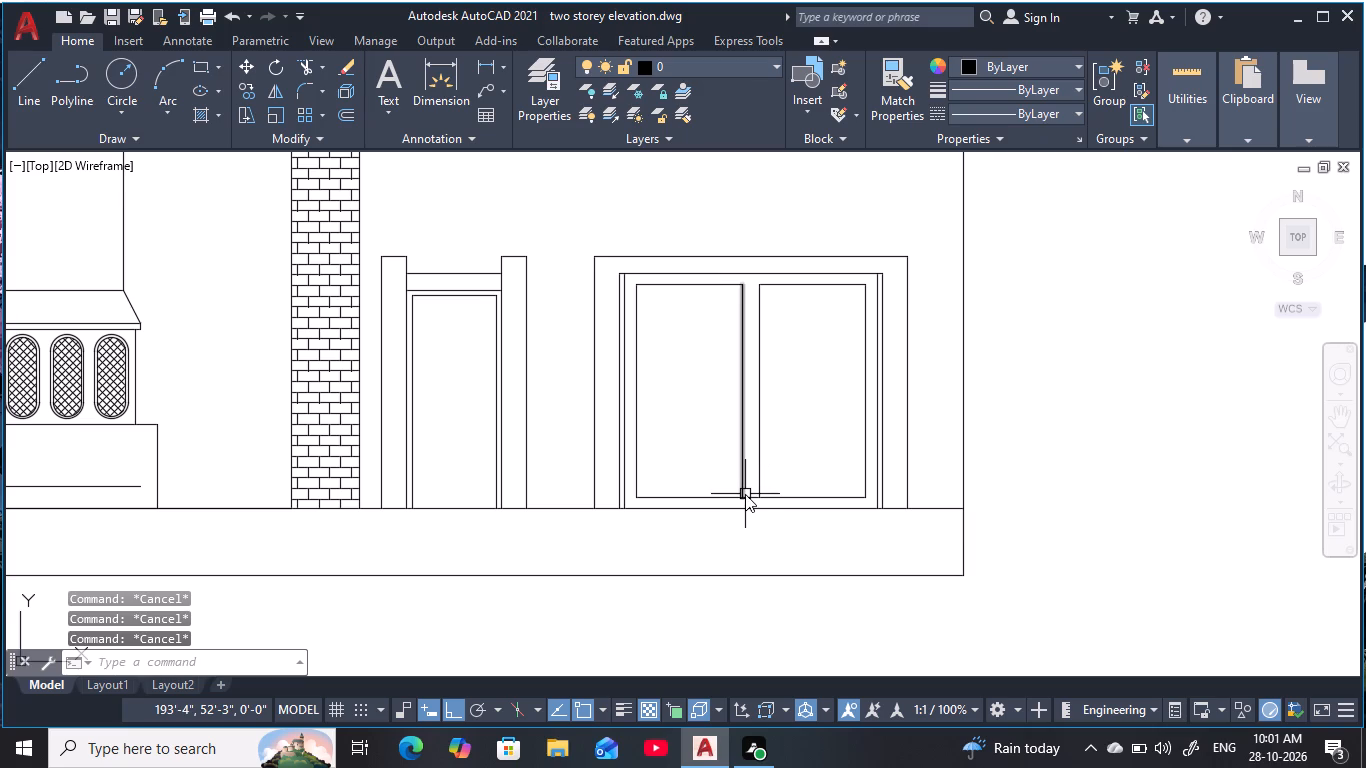
pyautogui.press('space')
pyautogui.scroll(1, 759, 505)
pyautogui.click(750, 498)
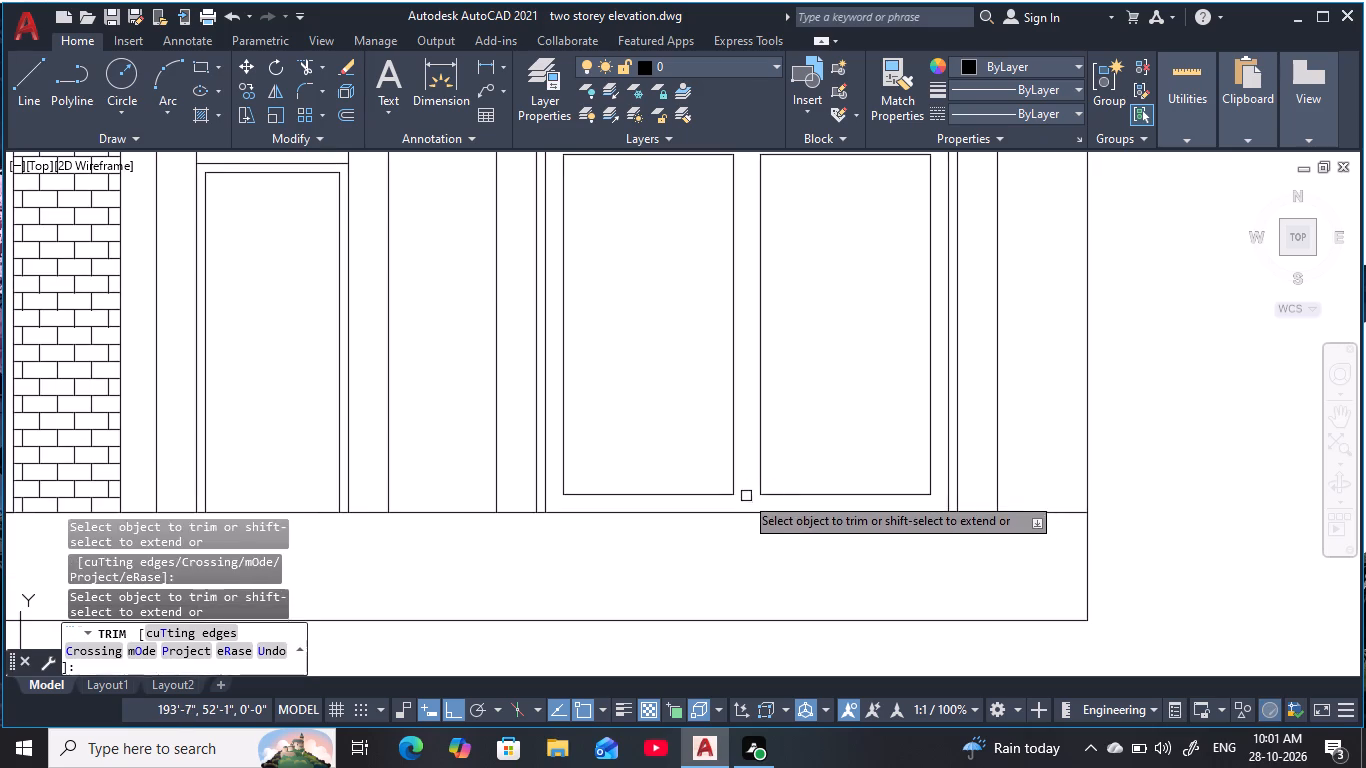
pyautogui.press('Escape')
pyautogui.press('Escape')
pyautogui.scroll(-1, 635, 435)
pyautogui.moveTo(635, 442); pyautogui.dragTo(642, 459, button='middle')
pyautogui.press('Escape')
pyautogui.press('Escape')
pyautogui.press('Escape')
pyautogui.press('Escape')
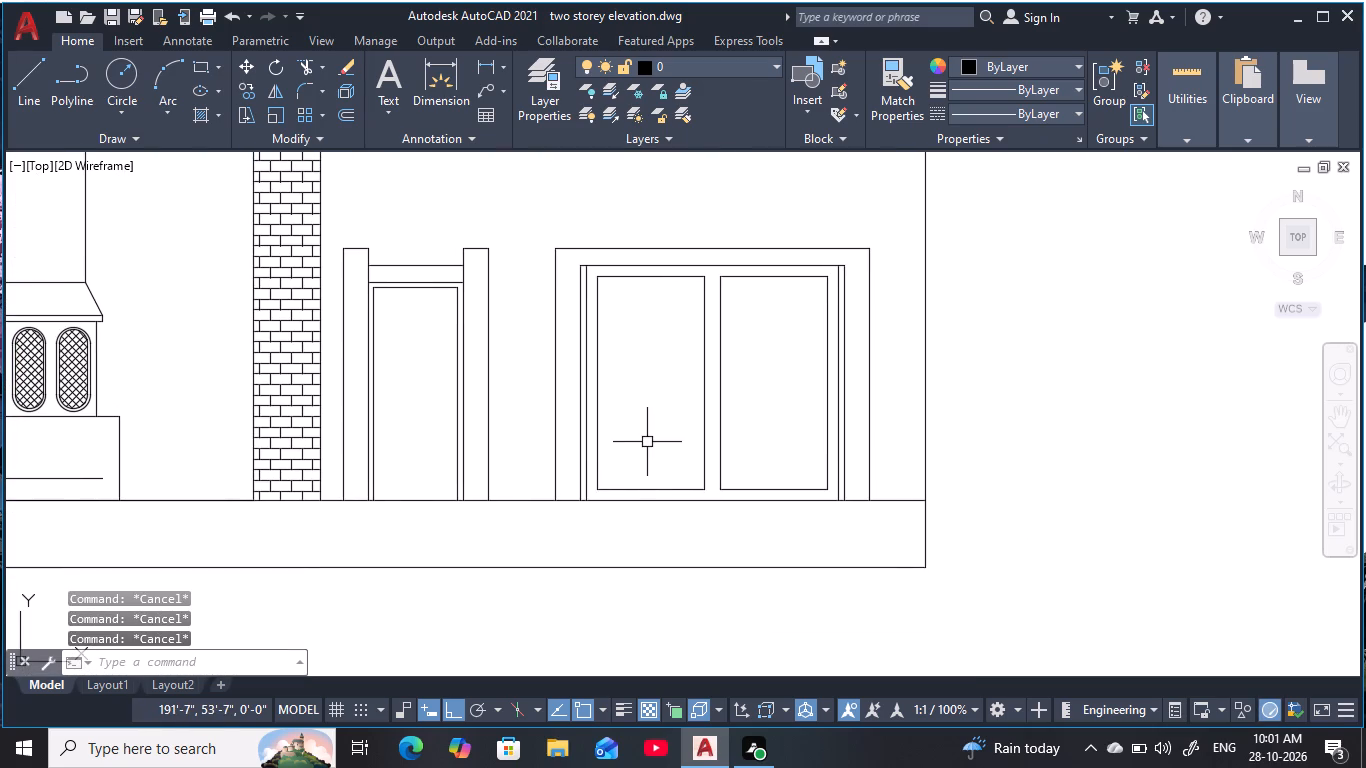
pyautogui.press('Escape')
pyautogui.press('Escape')
pyautogui.press('Escape')
pyautogui.press('Escape')
pyautogui.press('Escape')
pyautogui.press('Escape')
pyautogui.press('Escape')
pyautogui.press('Escape')
pyautogui.press('Escape')
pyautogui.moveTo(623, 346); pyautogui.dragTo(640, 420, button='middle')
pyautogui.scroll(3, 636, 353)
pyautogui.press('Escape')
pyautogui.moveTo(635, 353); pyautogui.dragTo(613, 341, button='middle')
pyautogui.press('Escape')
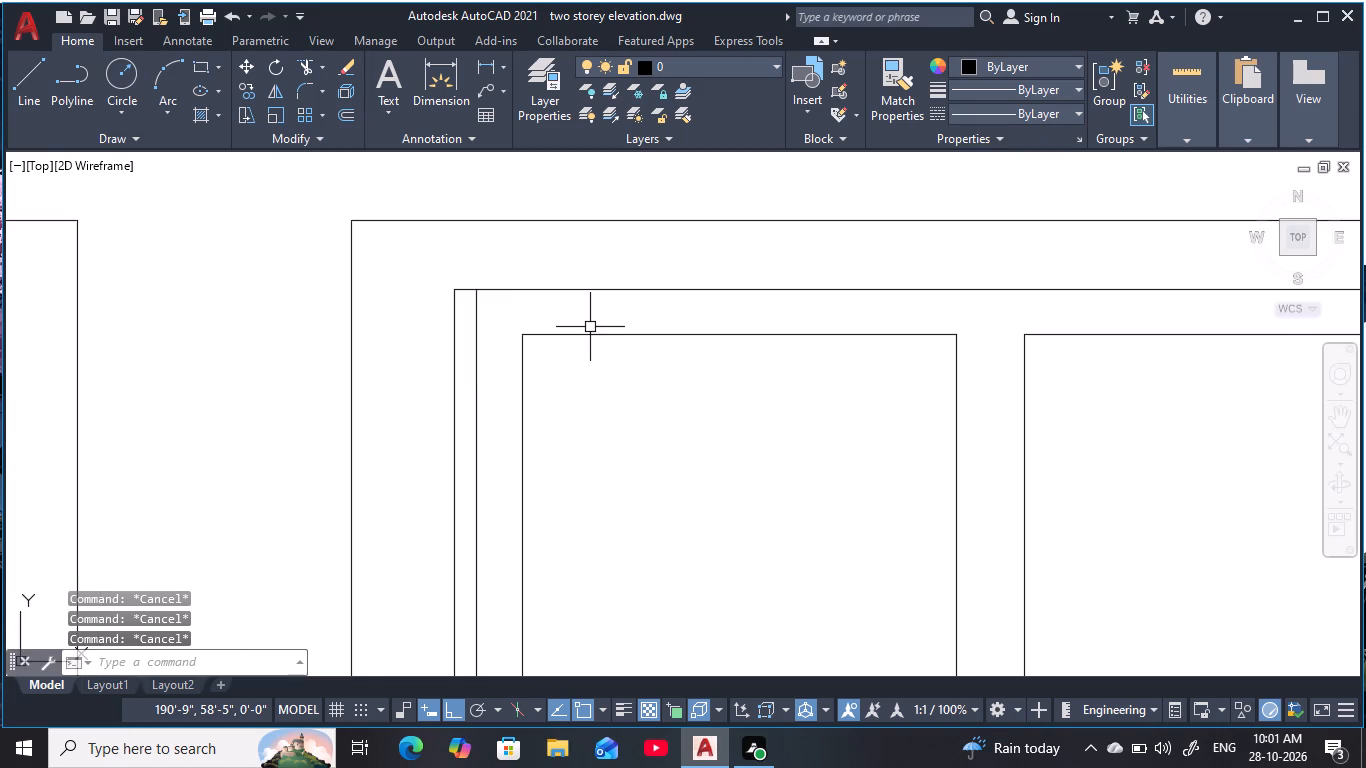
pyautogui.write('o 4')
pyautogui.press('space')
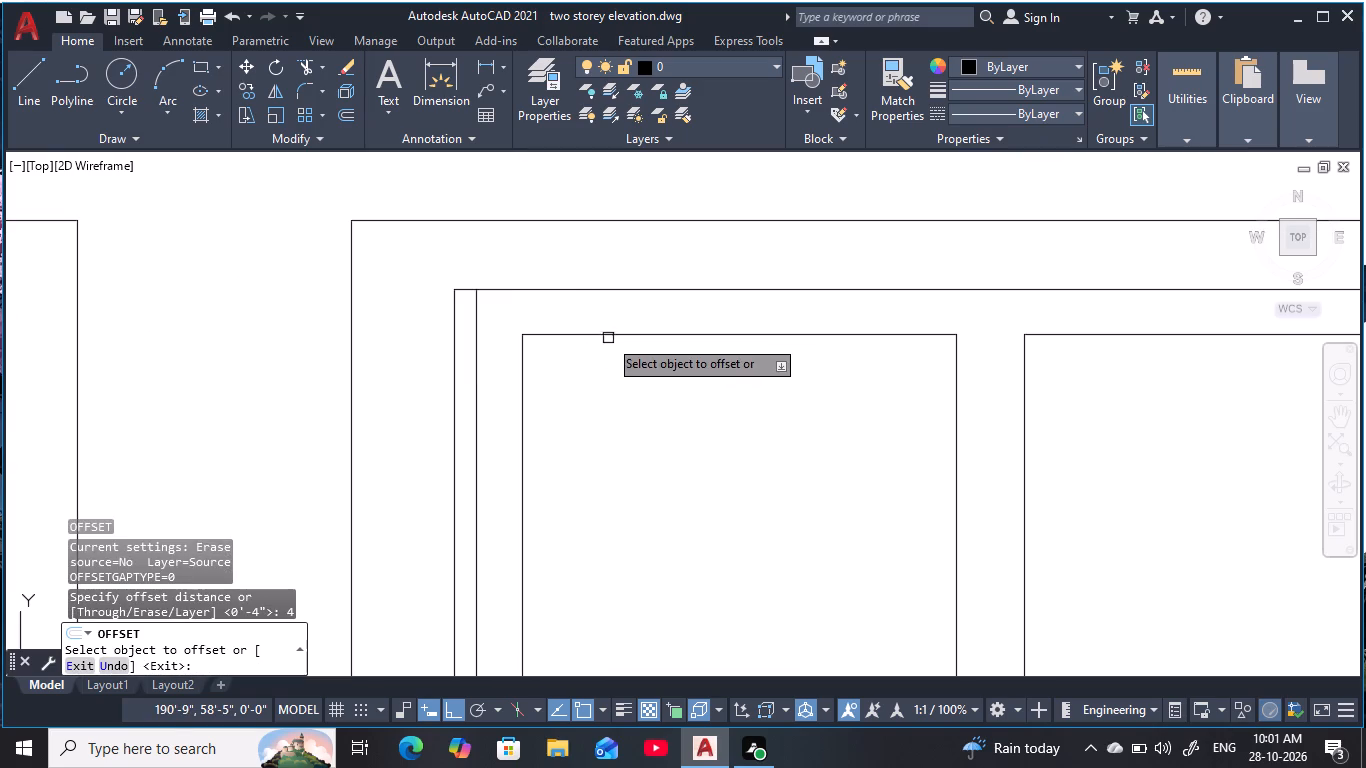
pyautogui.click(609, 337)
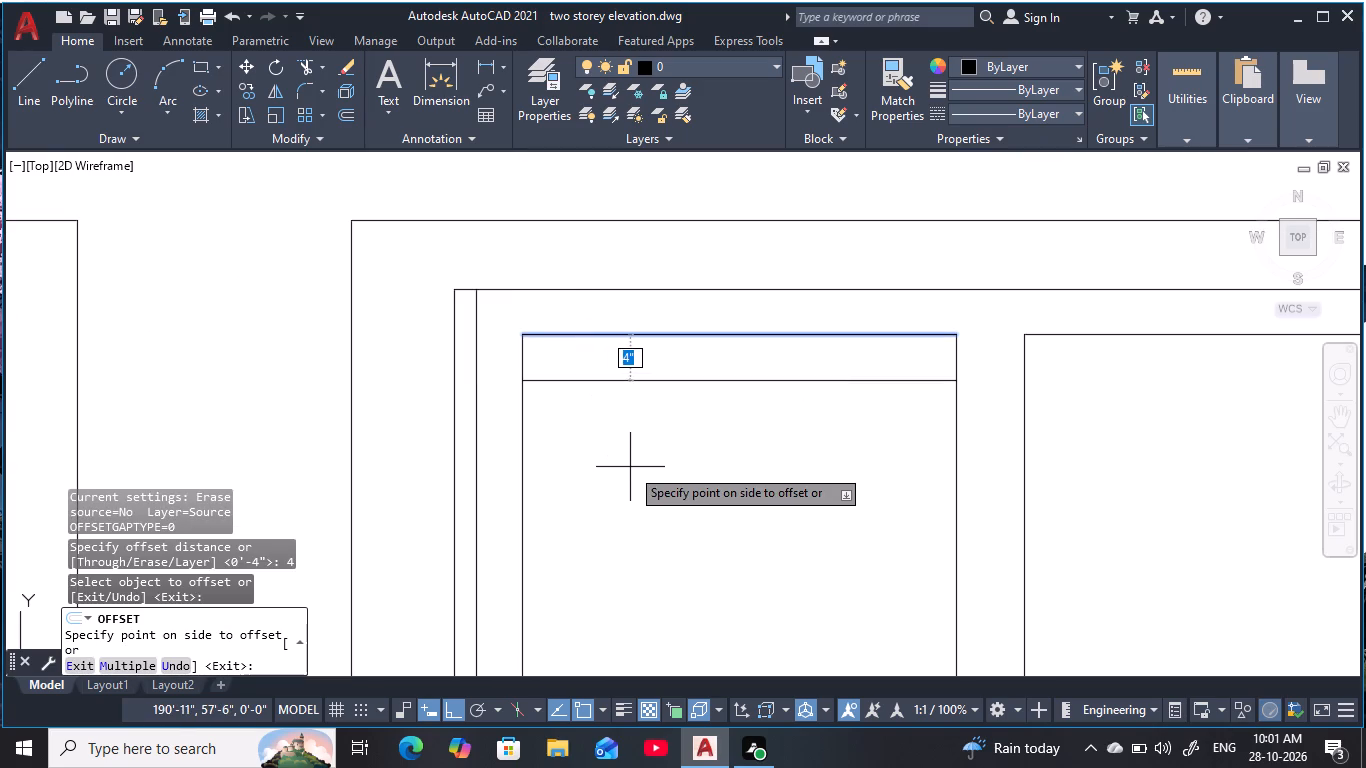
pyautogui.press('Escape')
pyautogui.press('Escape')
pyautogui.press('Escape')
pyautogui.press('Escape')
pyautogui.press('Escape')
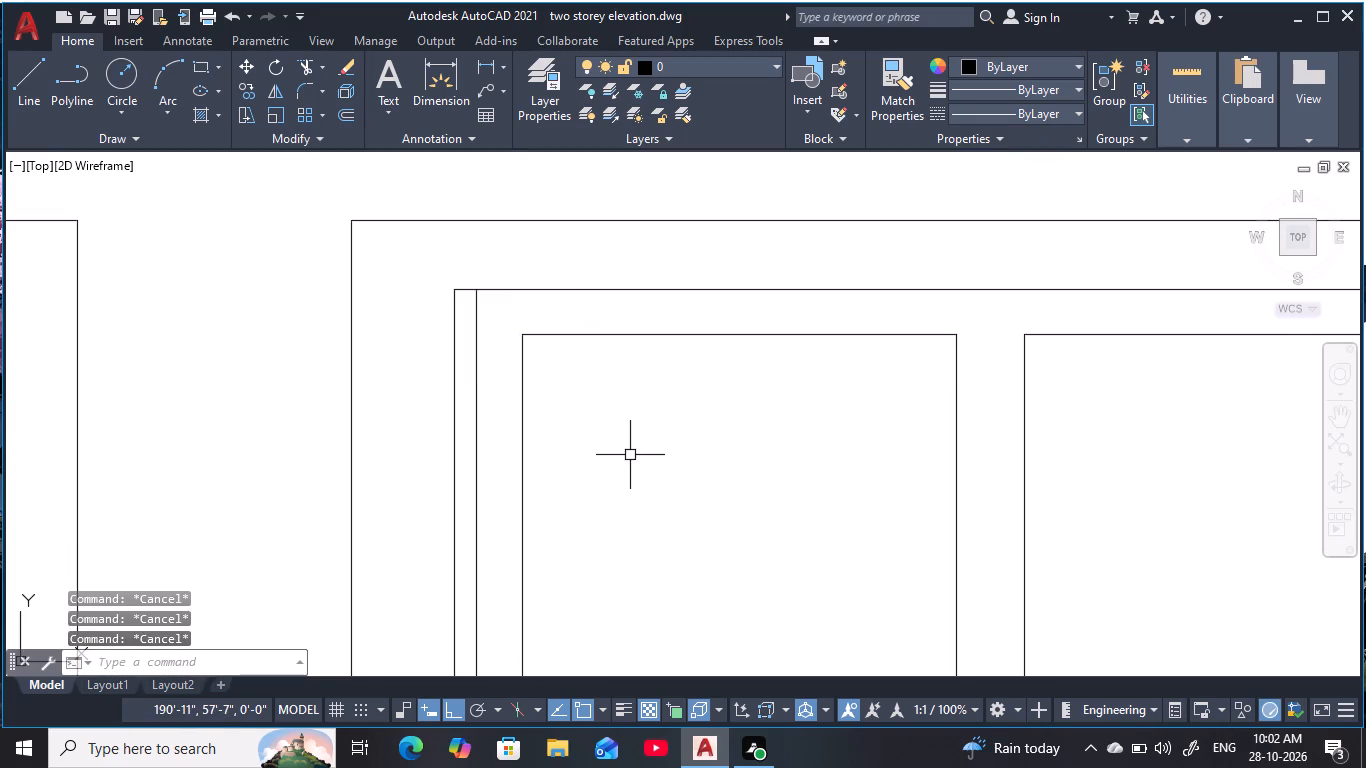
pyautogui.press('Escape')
# Offset the left panel's top line 3" downward into the panel.
pyautogui.write('o')
pyautogui.press('space')
pyautogui.write('3')
pyautogui.press('space')
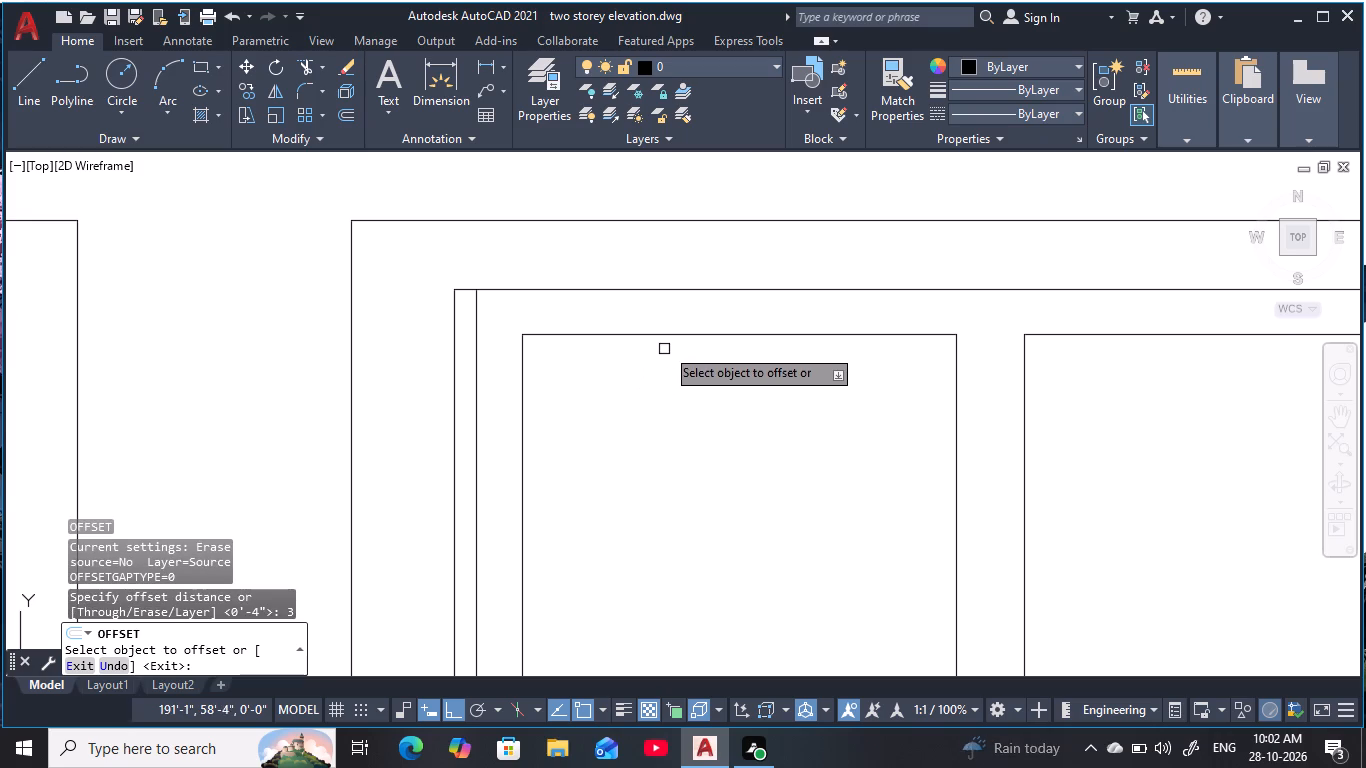
pyautogui.click(668, 337)
pyautogui.click(680, 449)
pyautogui.press('Escape')
pyautogui.press('Escape')
pyautogui.press('Escape')
pyautogui.press('Escape')
pyautogui.press('Escape')
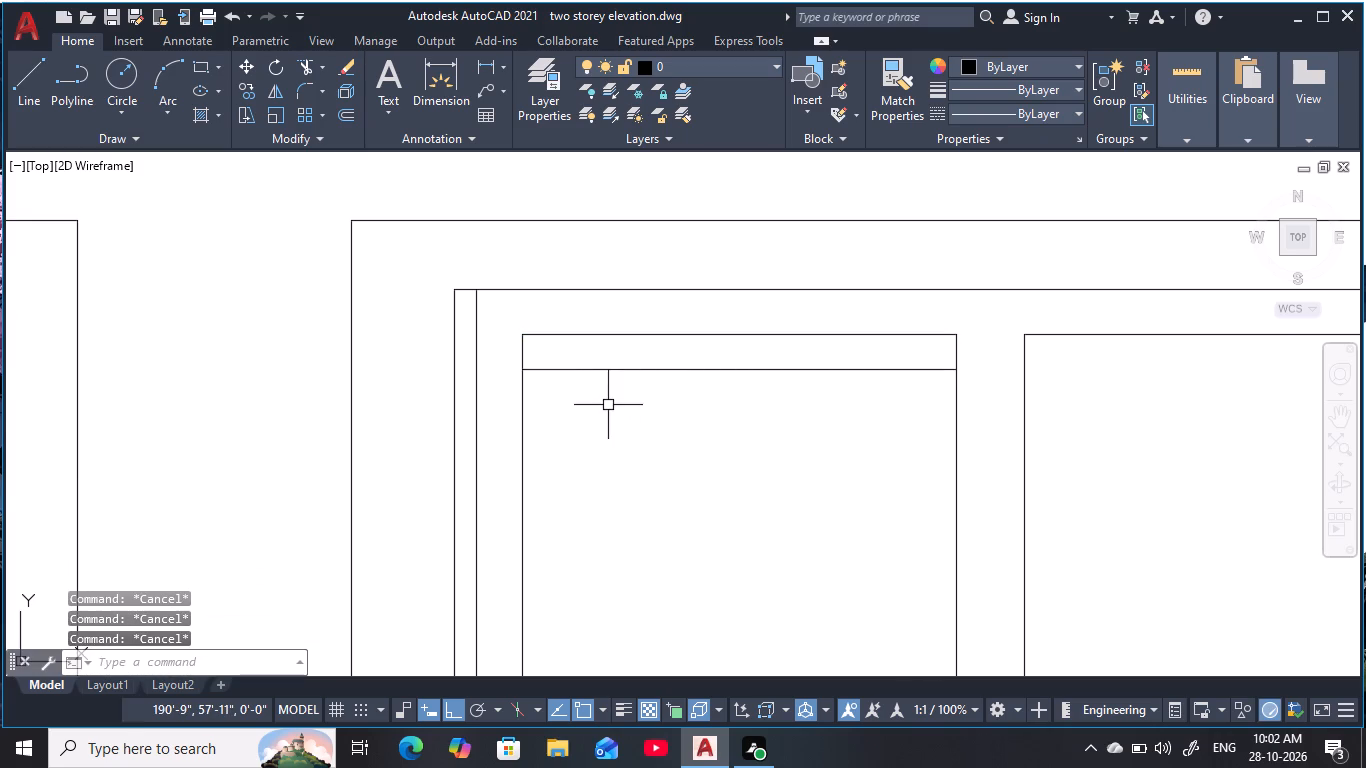
pyautogui.press('Escape')
pyautogui.press('Escape')
pyautogui.press('Escape')
pyautogui.press('Escape')
pyautogui.press('Escape')
pyautogui.press('Escape')
pyautogui.press('Escape')
pyautogui.press('Escape')
pyautogui.press('Escape')
pyautogui.press('Escape')
pyautogui.press('Escape')
pyautogui.press('Escape')
pyautogui.press('Escape')
pyautogui.press('Escape')
# Offset the left panel's left side line 3" inward.
pyautogui.write('o 3')
pyautogui.press('space')
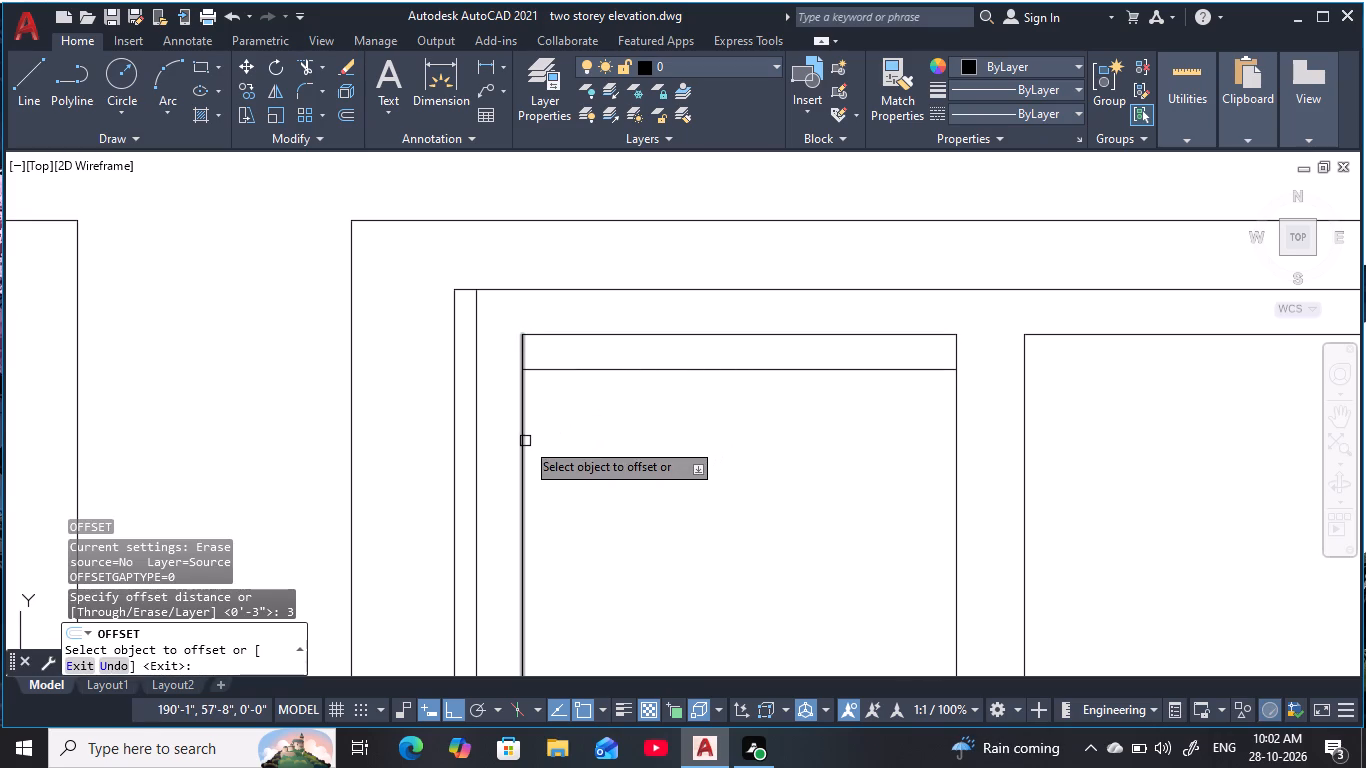
pyautogui.moveTo(525, 441); pyautogui.dragTo(562, 429)
pyautogui.click(654, 422)
pyautogui.press('Escape')
pyautogui.press('Escape')
pyautogui.press('Escape')
pyautogui.press('Escape')
pyautogui.press('Escape')
pyautogui.press('Escape')
pyautogui.press('Escape')
pyautogui.press('Escape')
pyautogui.press('Escape')
pyautogui.press('Escape')
pyautogui.press('Escape')
pyautogui.press('Escape')
pyautogui.press('Escape')
pyautogui.press('Escape')
pyautogui.press('Escape')
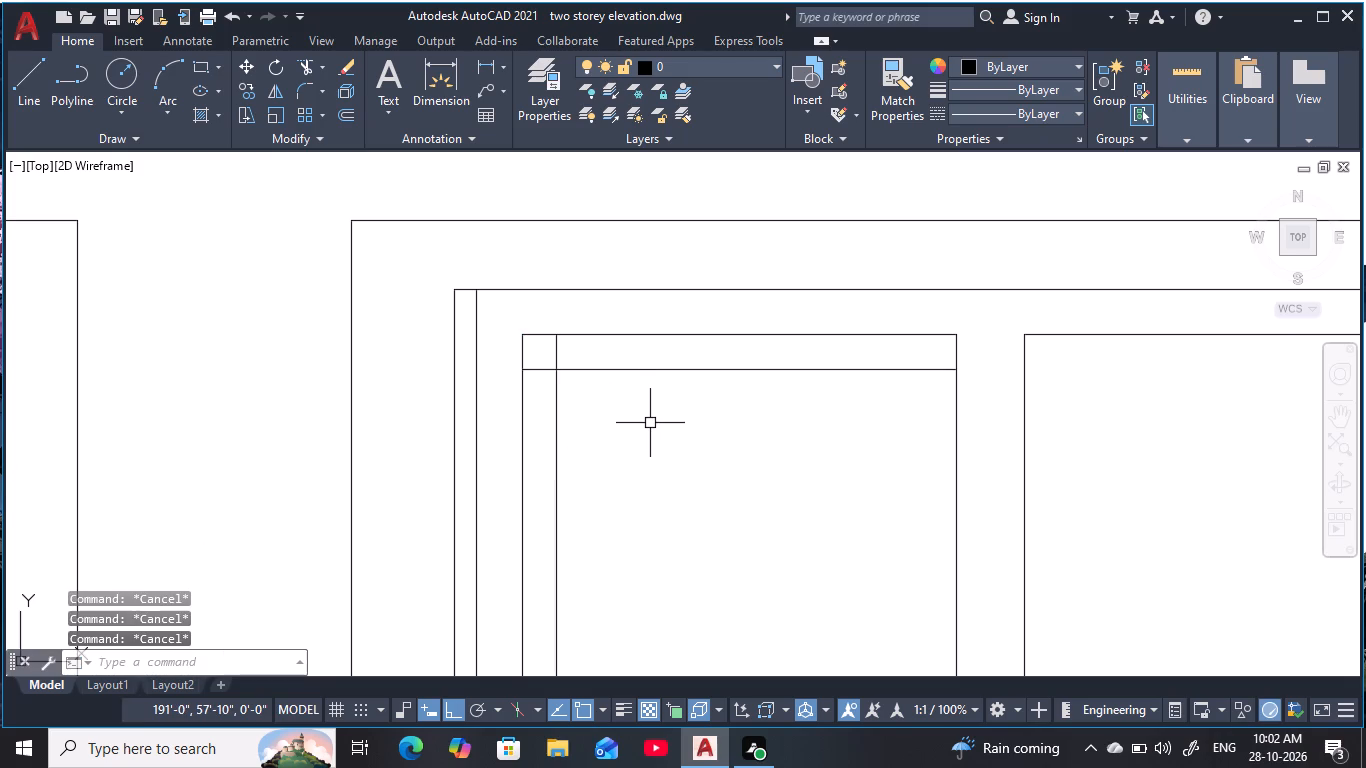
# Trim the crossing lines at the left panel's upper-left corner to form an inward square notch.
pyautogui.write('tr')
pyautogui.press('space')
pyautogui.click(542, 339)
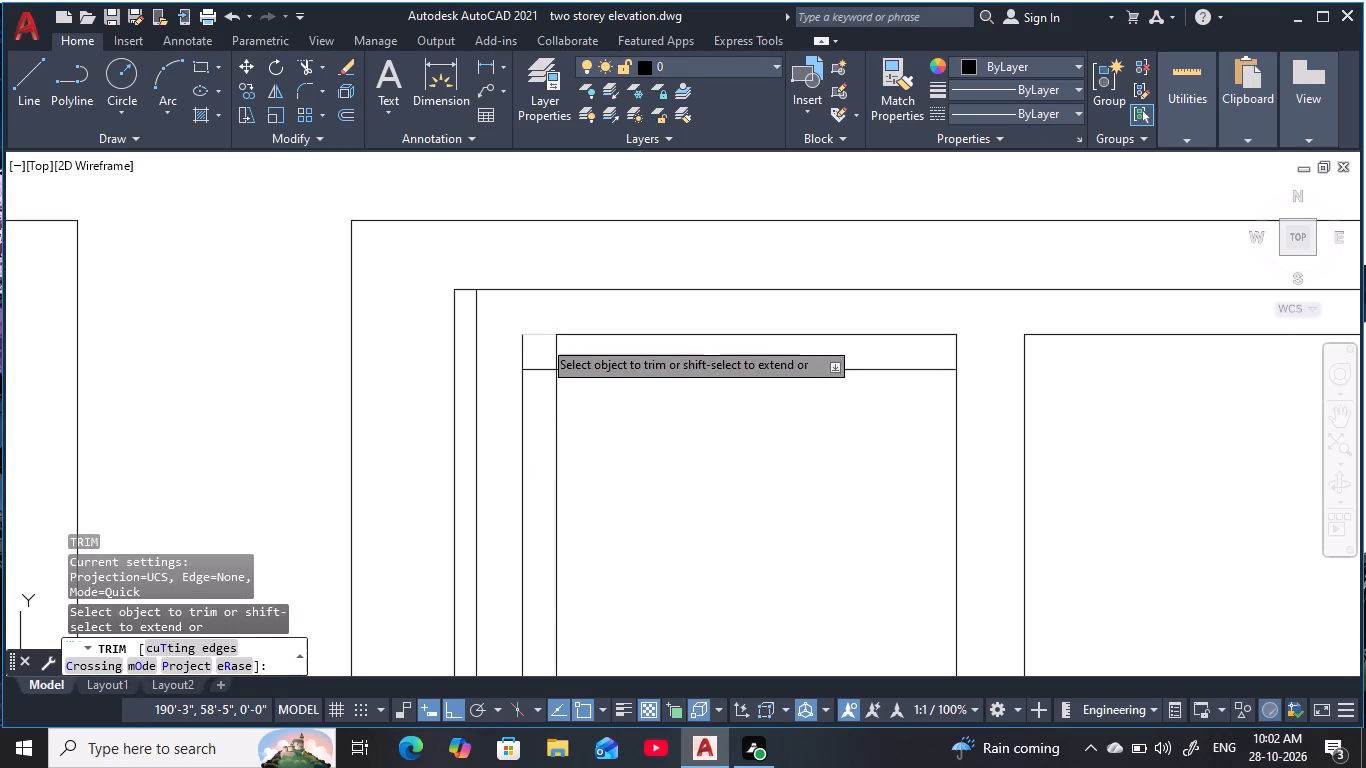
pyautogui.click(518, 355)
pyautogui.click(554, 440)
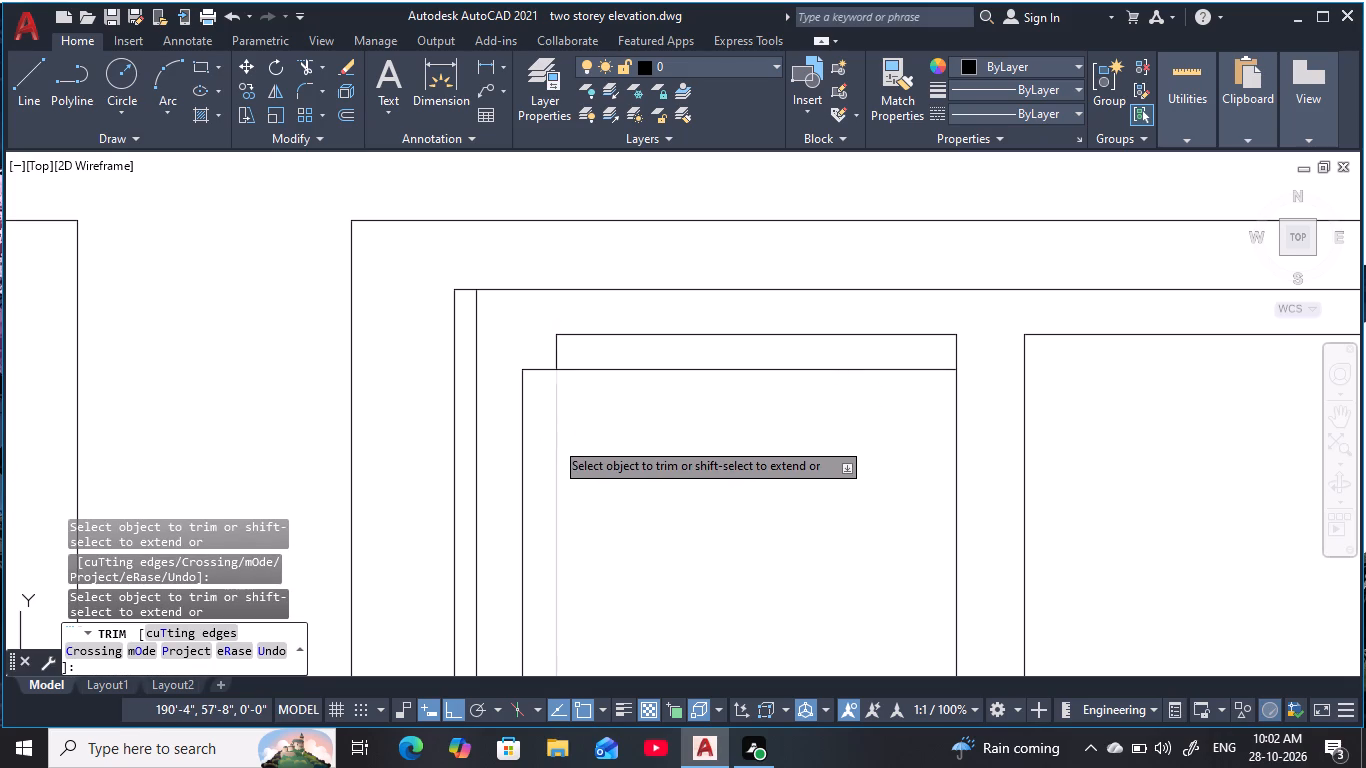
pyautogui.click(599, 368)
pyautogui.moveTo(752, 412); pyautogui.dragTo(599, 438, button='middle')
pyautogui.moveTo(600, 438); pyautogui.dragTo(452, 432, button='middle')
pyautogui.press('Escape')
pyautogui.press('Escape')
pyautogui.press('Escape')
pyautogui.press('Escape')
pyautogui.press('Escape')
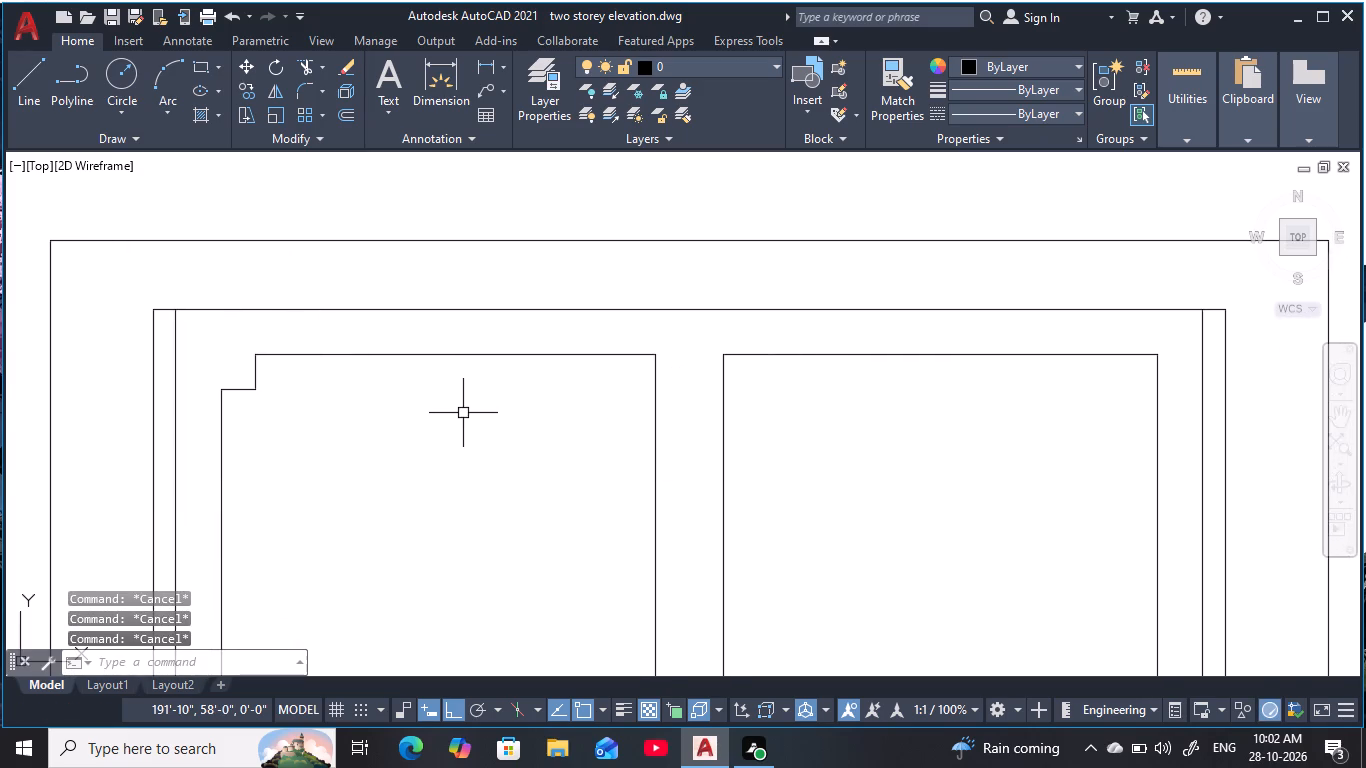
# Offset the left panel's shortened top line 3" downward into the panel.
pyautogui.write('o 3')
pyautogui.press('space')
pyautogui.click(538, 354)
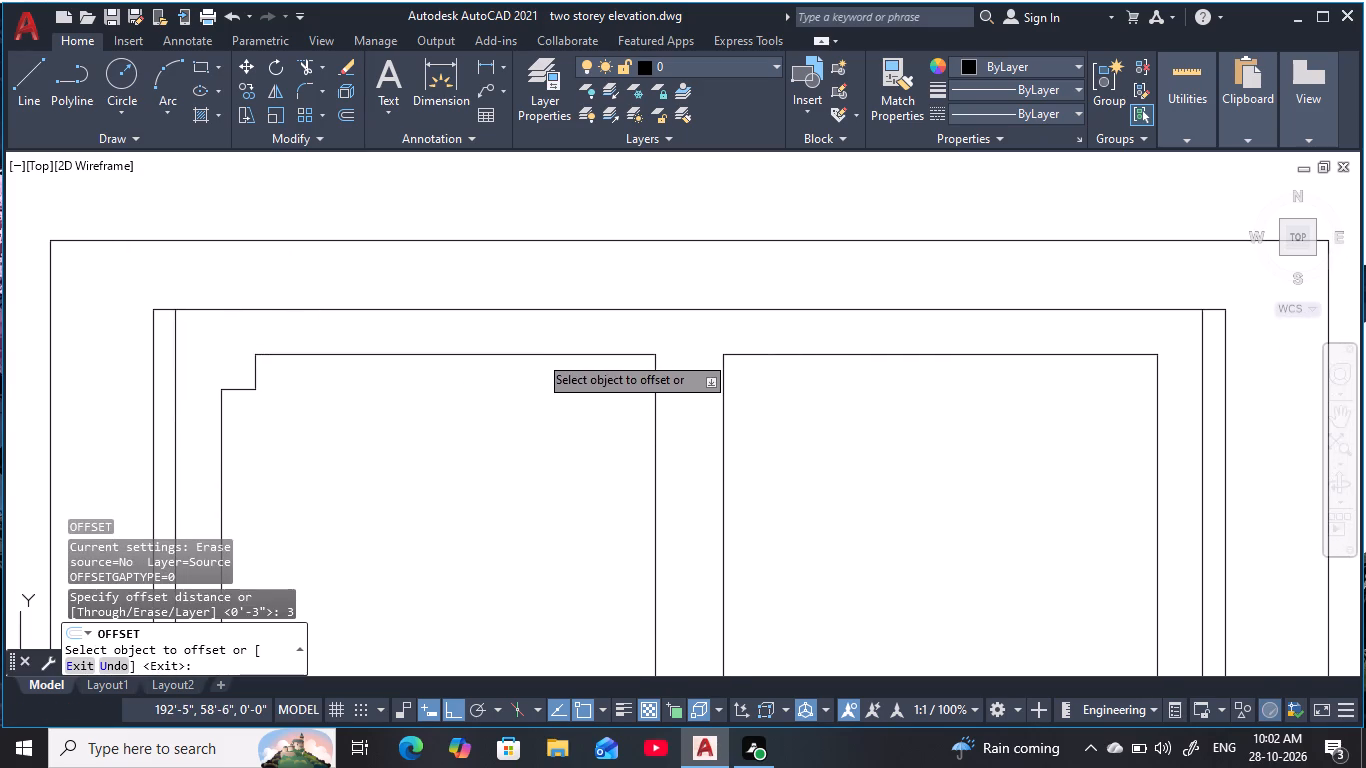
pyautogui.click(569, 444)
pyautogui.press('Escape')
pyautogui.press('Escape')
pyautogui.press('Escape')
# Offset the left panel's right side line 3" inward.
pyautogui.write('o')
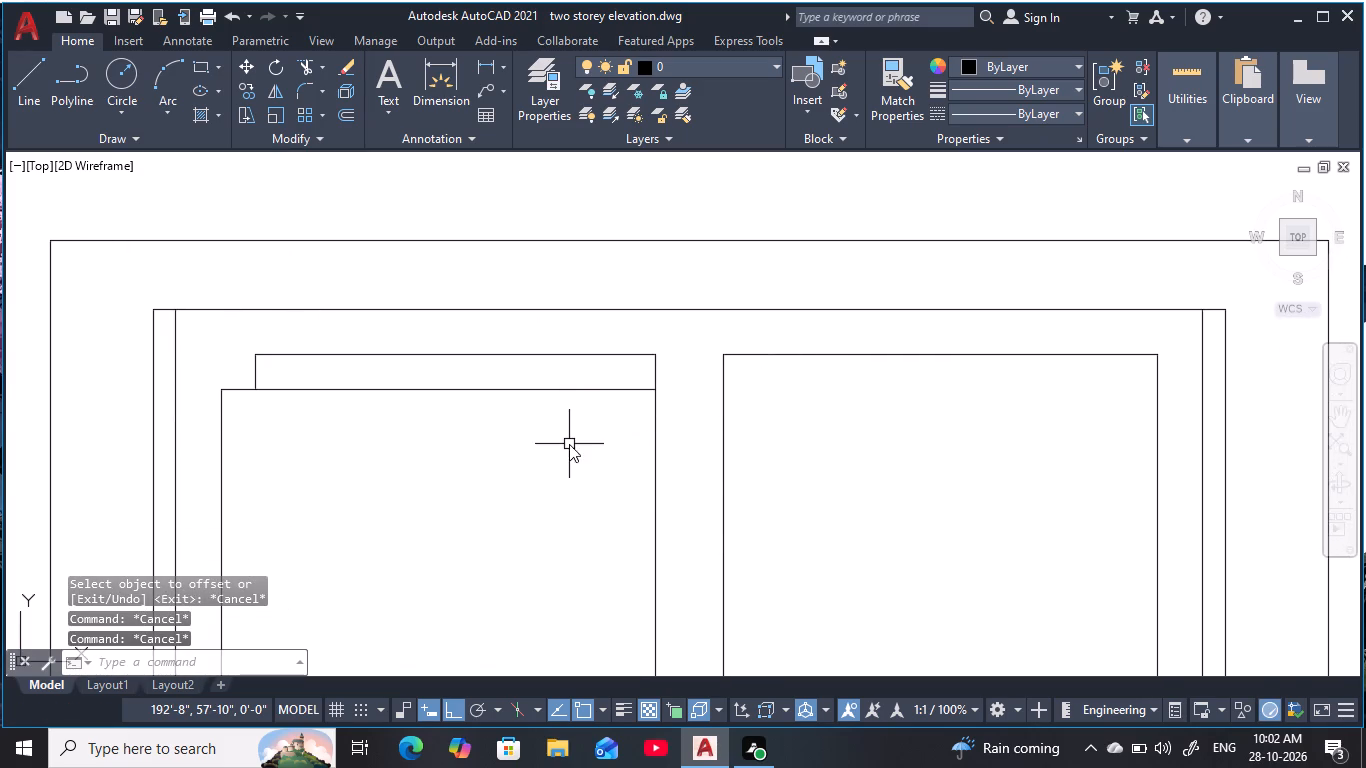
pyautogui.press('space')
pyautogui.write('3')
pyautogui.press('space')
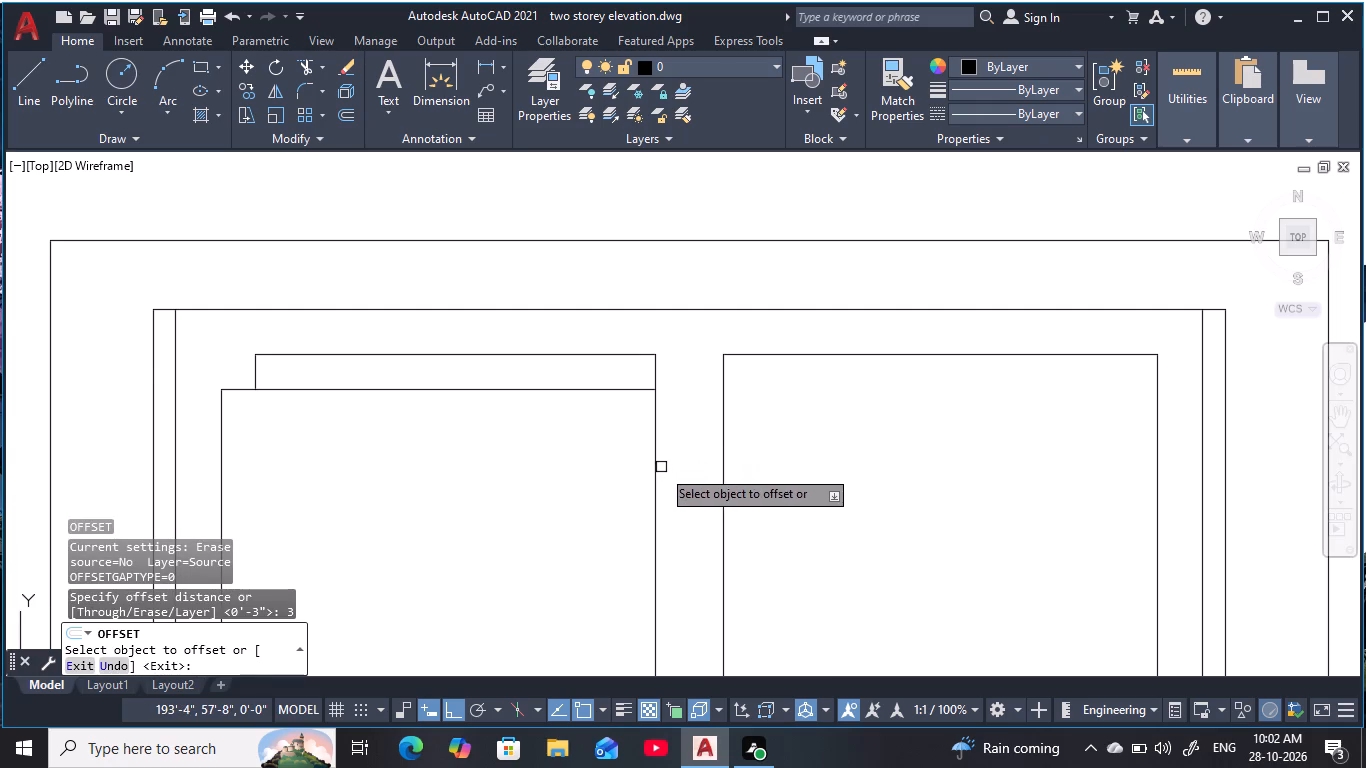
pyautogui.click(655, 471)
pyautogui.click(553, 507)
pyautogui.press('Escape')
pyautogui.press('Escape')
pyautogui.press('Escape')
pyautogui.press('Escape')
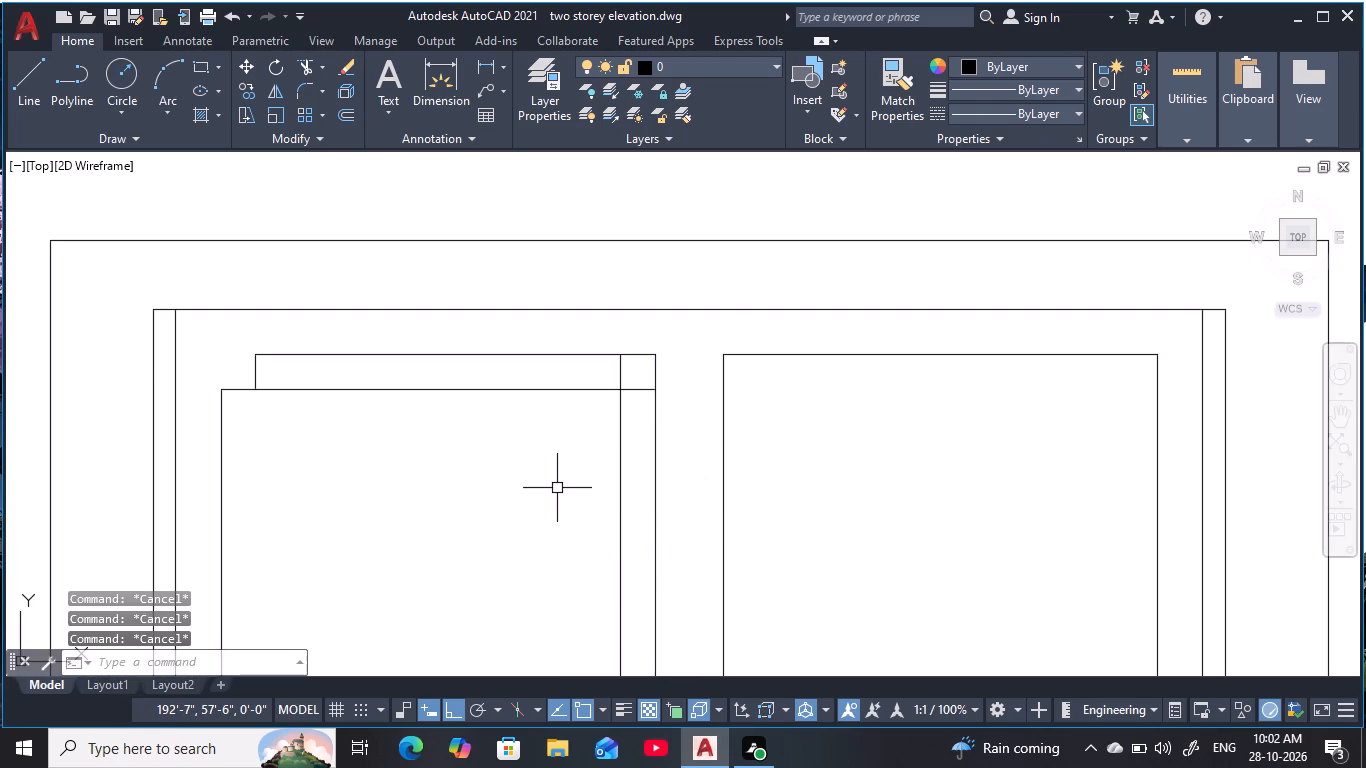
# Trim the outer ends of the top line and right side line at the left panel's upper-right corner.
pyautogui.write('tr')
pyautogui.press('space')
pyautogui.click(648, 356)
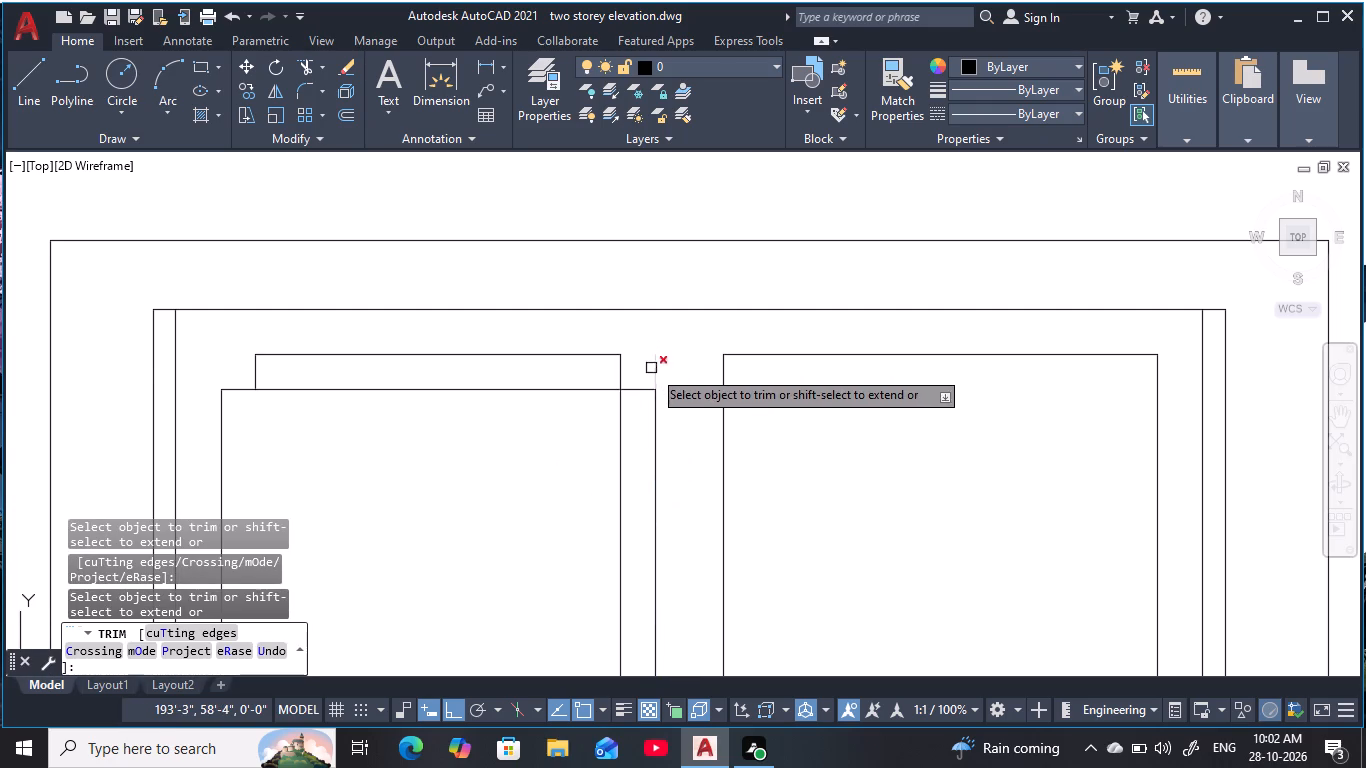
pyautogui.click(655, 373)
pyautogui.scroll(-1, 631, 441)
pyautogui.moveTo(631, 441); pyautogui.dragTo(620, 397, button='middle')
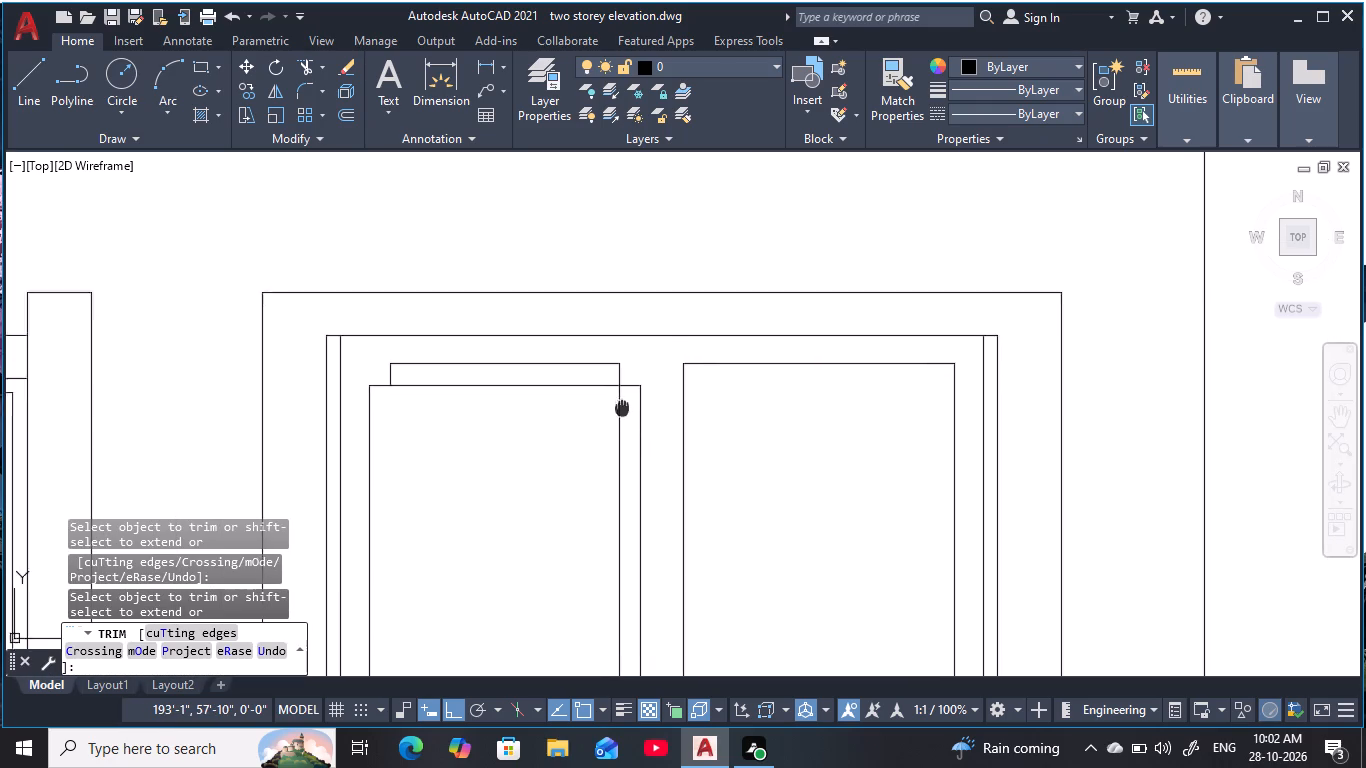
pyautogui.moveTo(620, 397); pyautogui.dragTo(596, 259, button='middle')
pyautogui.scroll(-1, 571, 481)
pyautogui.moveTo(558, 496); pyautogui.dragTo(560, 380, button='middle')
pyautogui.press('Escape')
pyautogui.press('Escape')
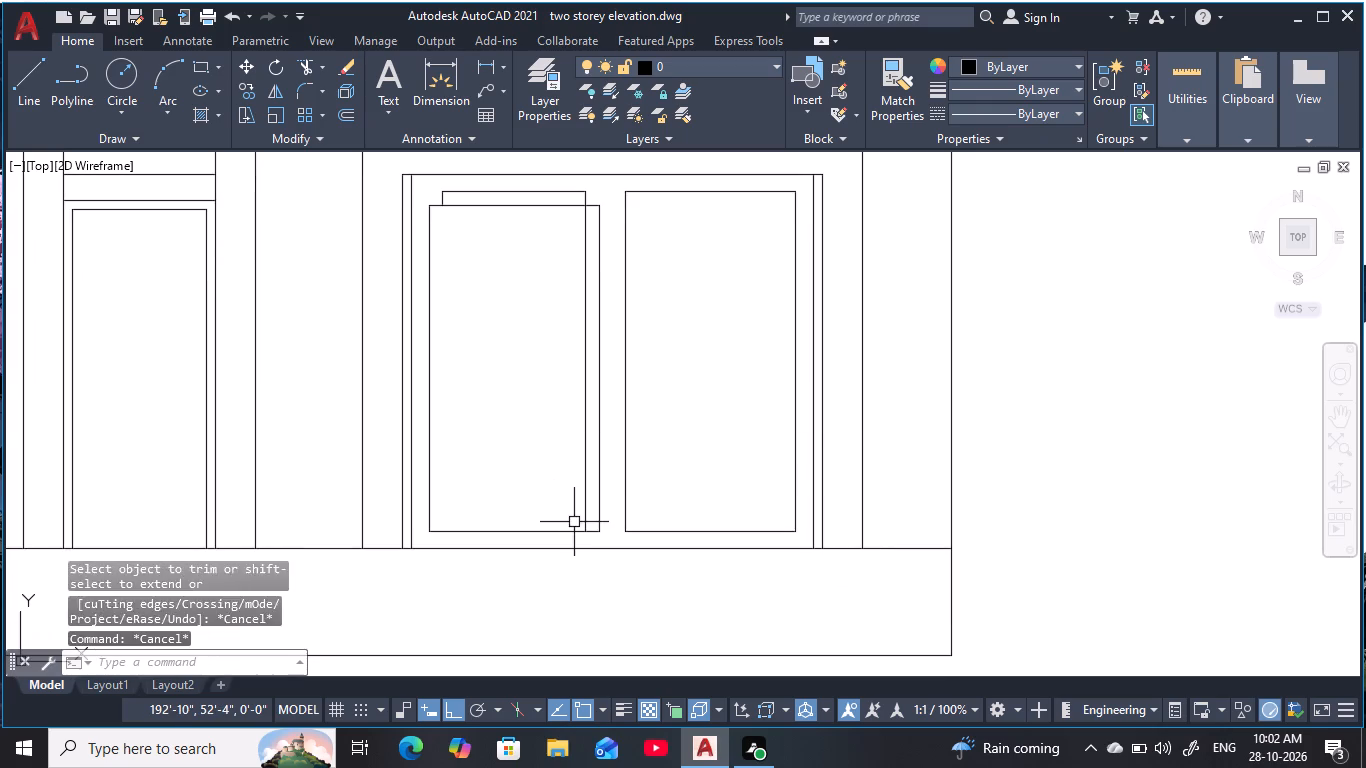
pyautogui.press('Escape')
pyautogui.press('Escape')
# Offset the left panel's bottom line 3" upward into the panel.
pyautogui.write('o 3')
pyautogui.press('space')
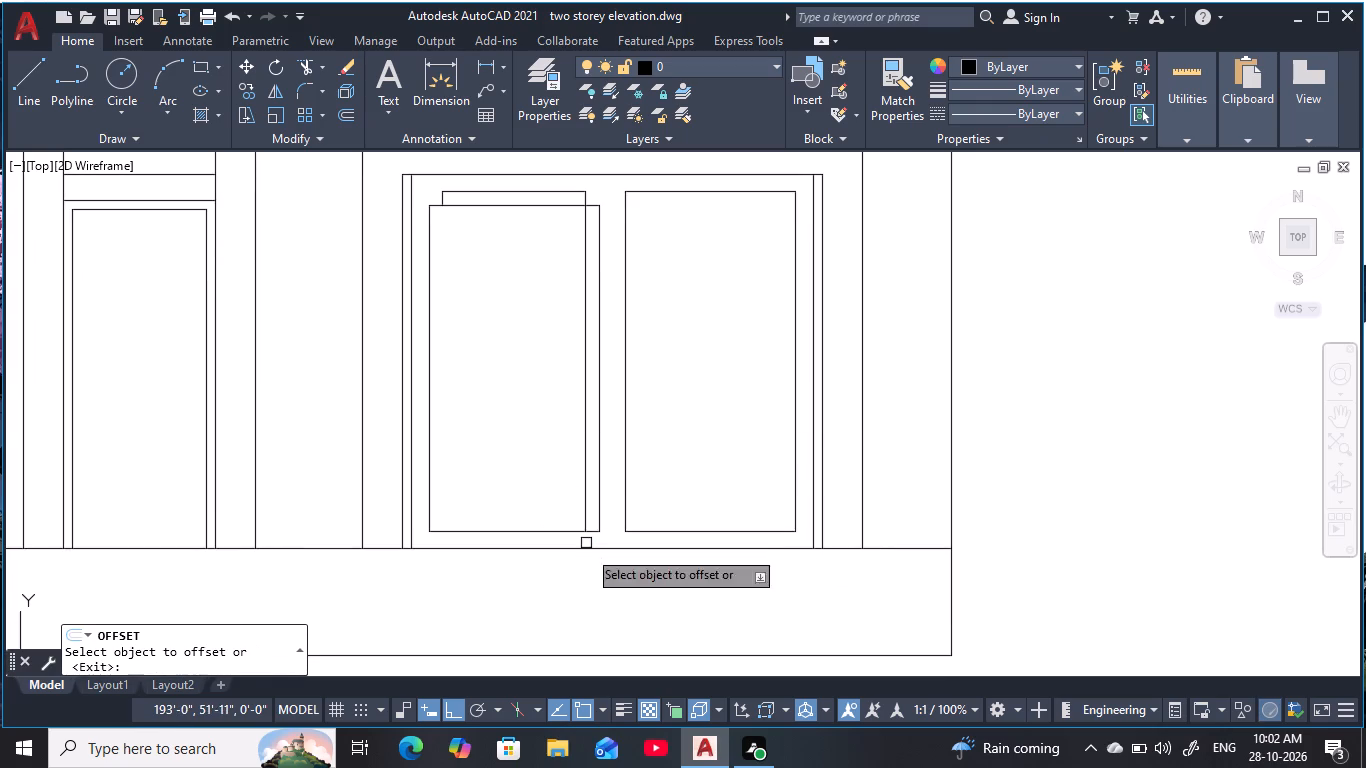
pyautogui.click(570, 536)
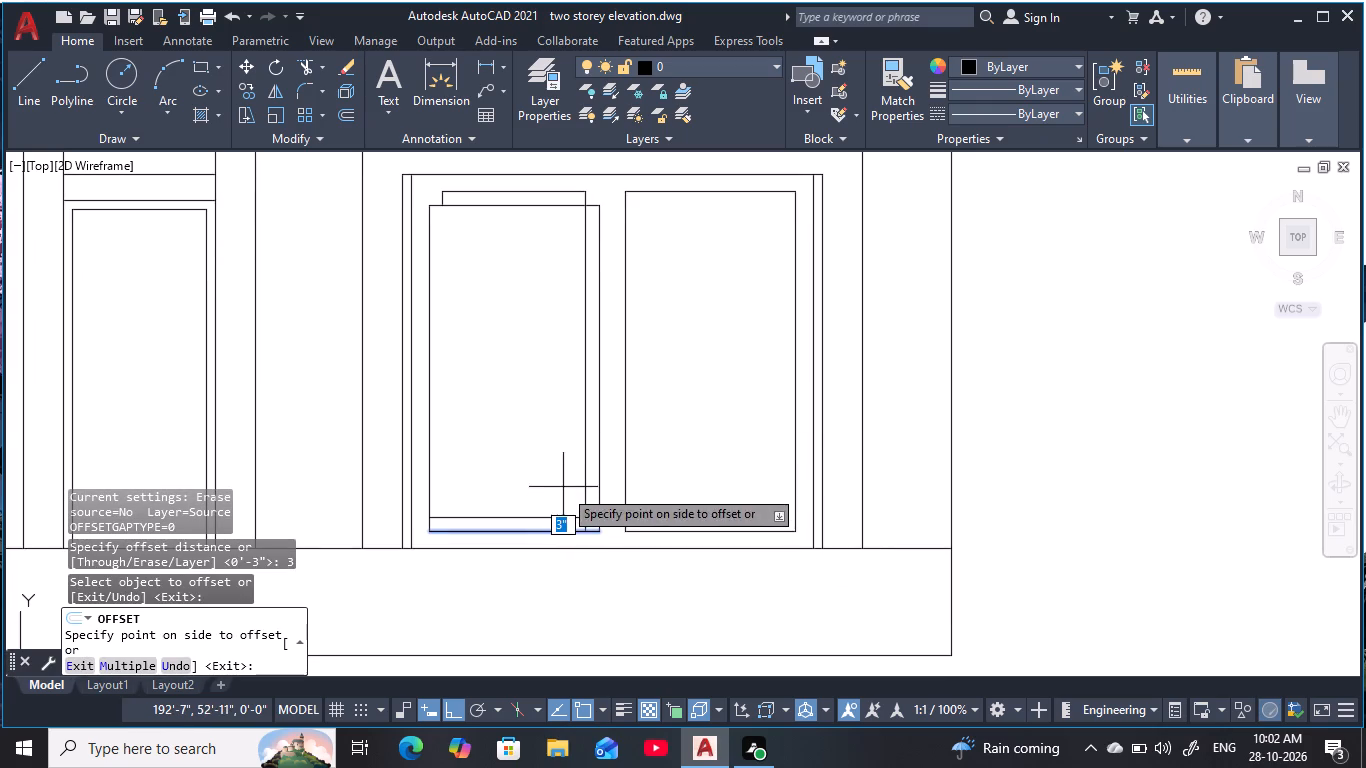
pyautogui.click(562, 486)
pyautogui.press('Escape')
pyautogui.press('Escape')
pyautogui.press('Escape')
pyautogui.press('Escape')
# Offset the left panel's left side line 3" inward for the lower-left corner notch.
pyautogui.write('o 3')
pyautogui.press('space')
pyautogui.click(432, 438)
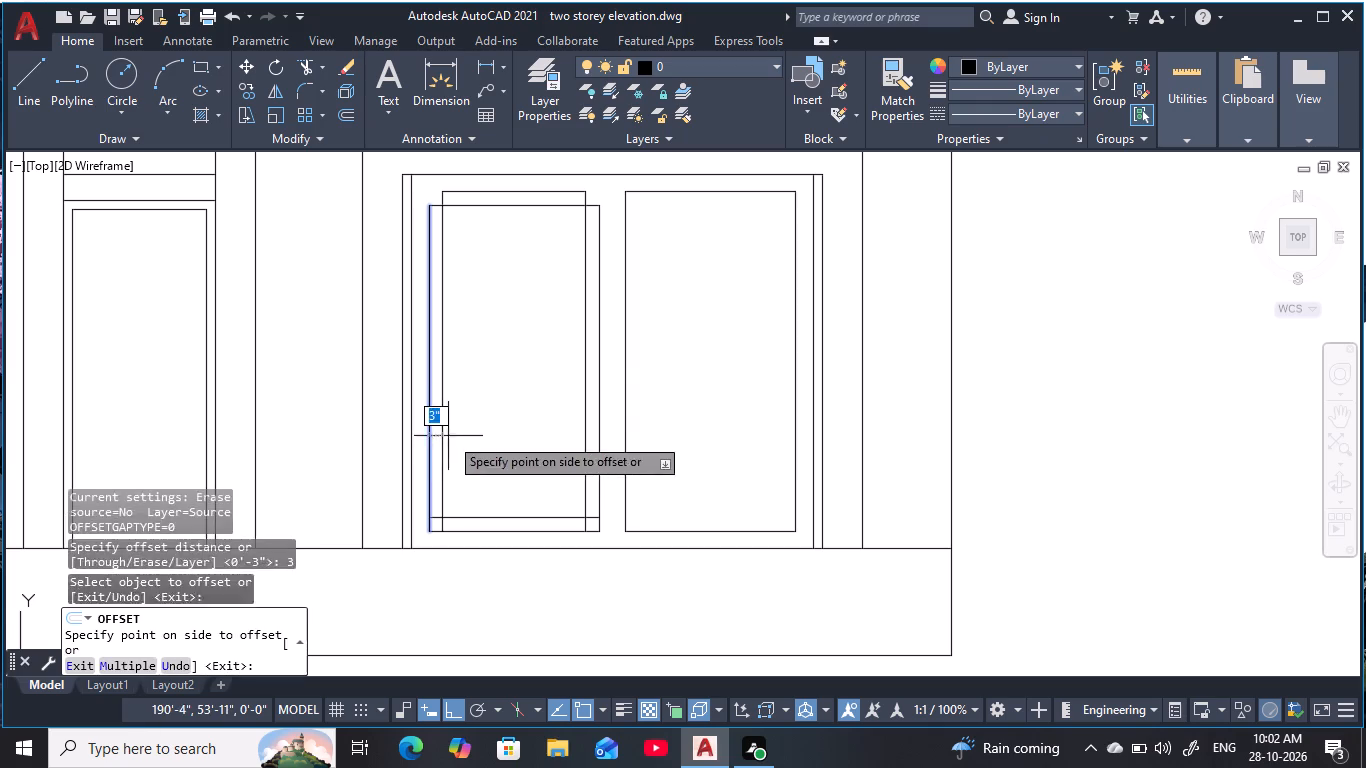
pyautogui.click(454, 438)
pyautogui.press('Escape')
pyautogui.press('Escape')
pyautogui.moveTo(487, 501); pyautogui.dragTo(504, 424, button='middle')
pyautogui.press('Escape')
pyautogui.press('Escape')
pyautogui.press('Escape')
# Trim the outer ends of the bottom and side lines at both lower corners of the left panel.
pyautogui.write('tr')
pyautogui.press('space')
pyautogui.scroll(4, 471, 479)
pyautogui.click(362, 338)
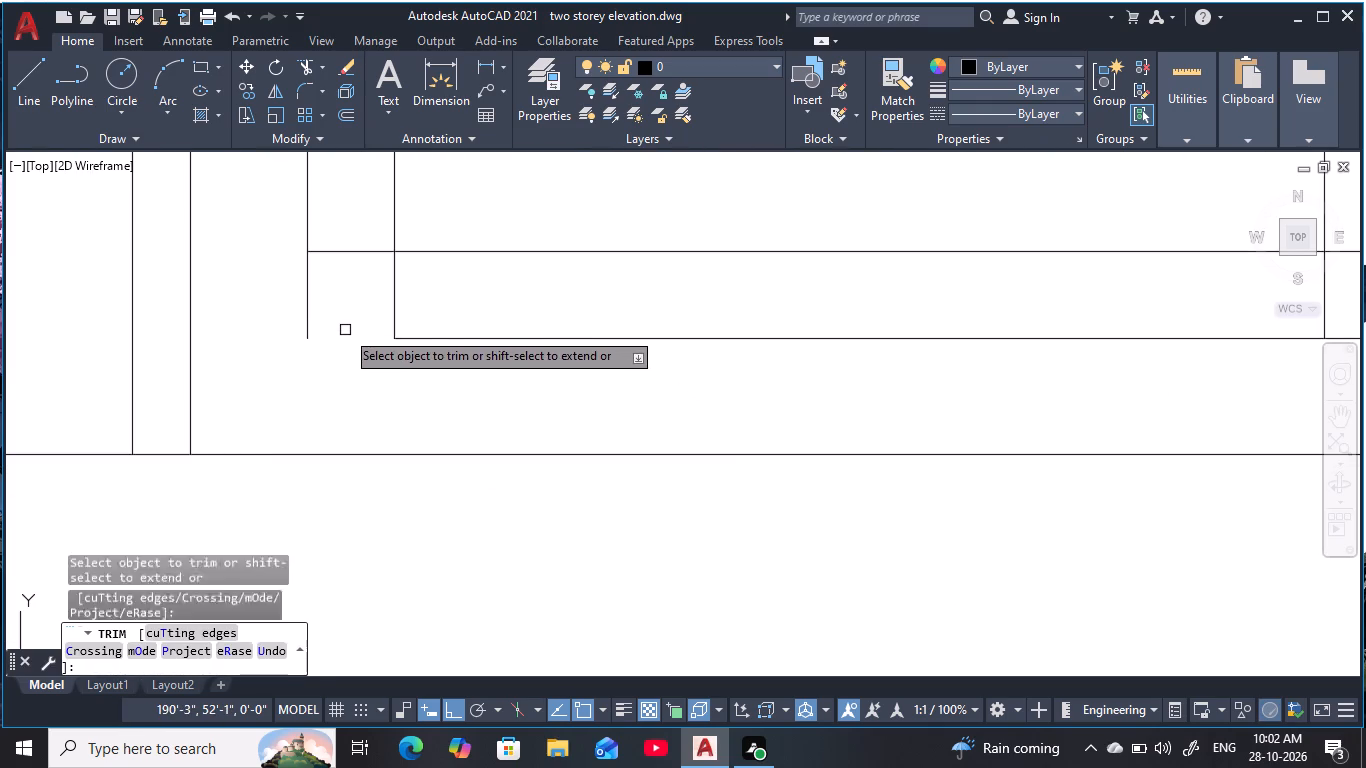
pyautogui.click(311, 302)
pyautogui.scroll(-1, 644, 298)
pyautogui.moveTo(644, 298); pyautogui.dragTo(266, 423, button='middle')
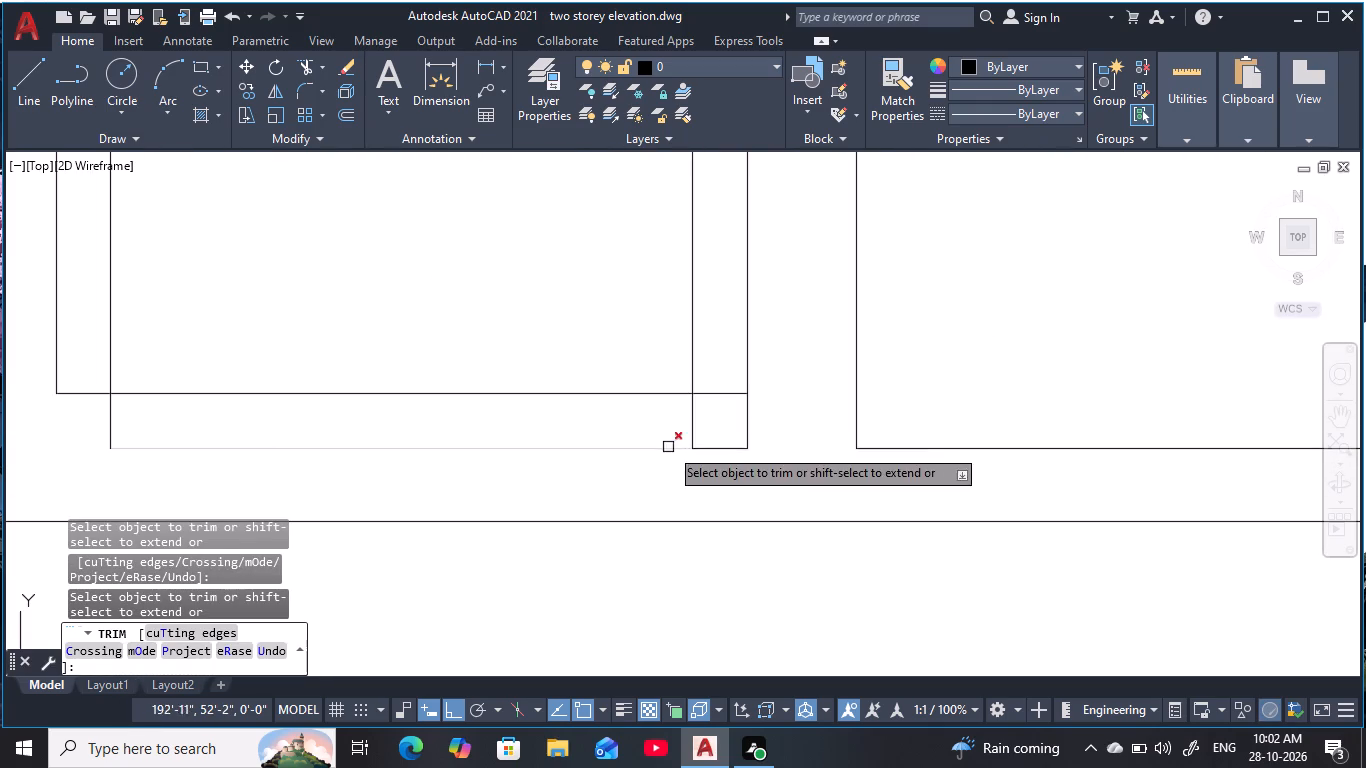
pyautogui.click(743, 425)
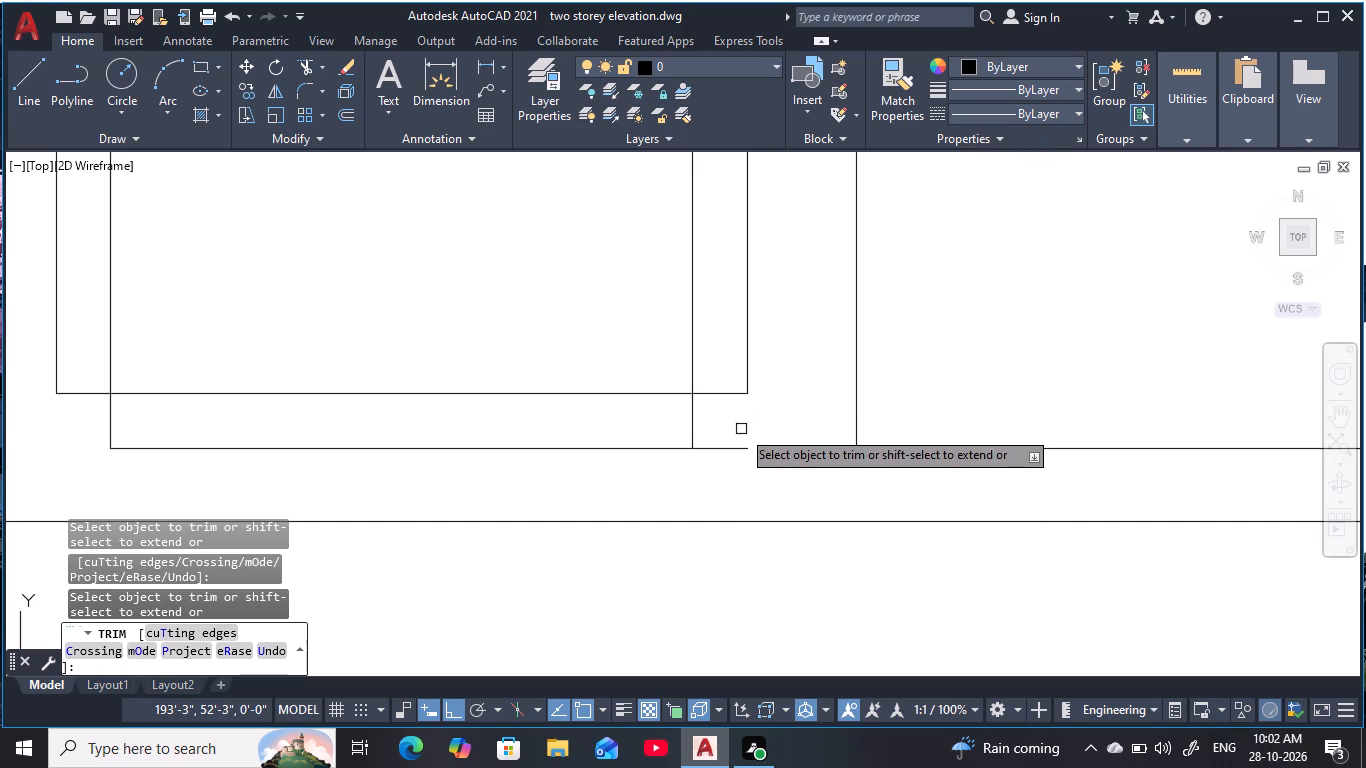
pyautogui.click(724, 448)
# Trim the left panel's inner vertical lines and inner bottom line between the corners, leaving notched lower corners.
pyautogui.scroll(-1, 718, 423)
pyautogui.moveTo(718, 424); pyautogui.dragTo(718, 460, button='middle')
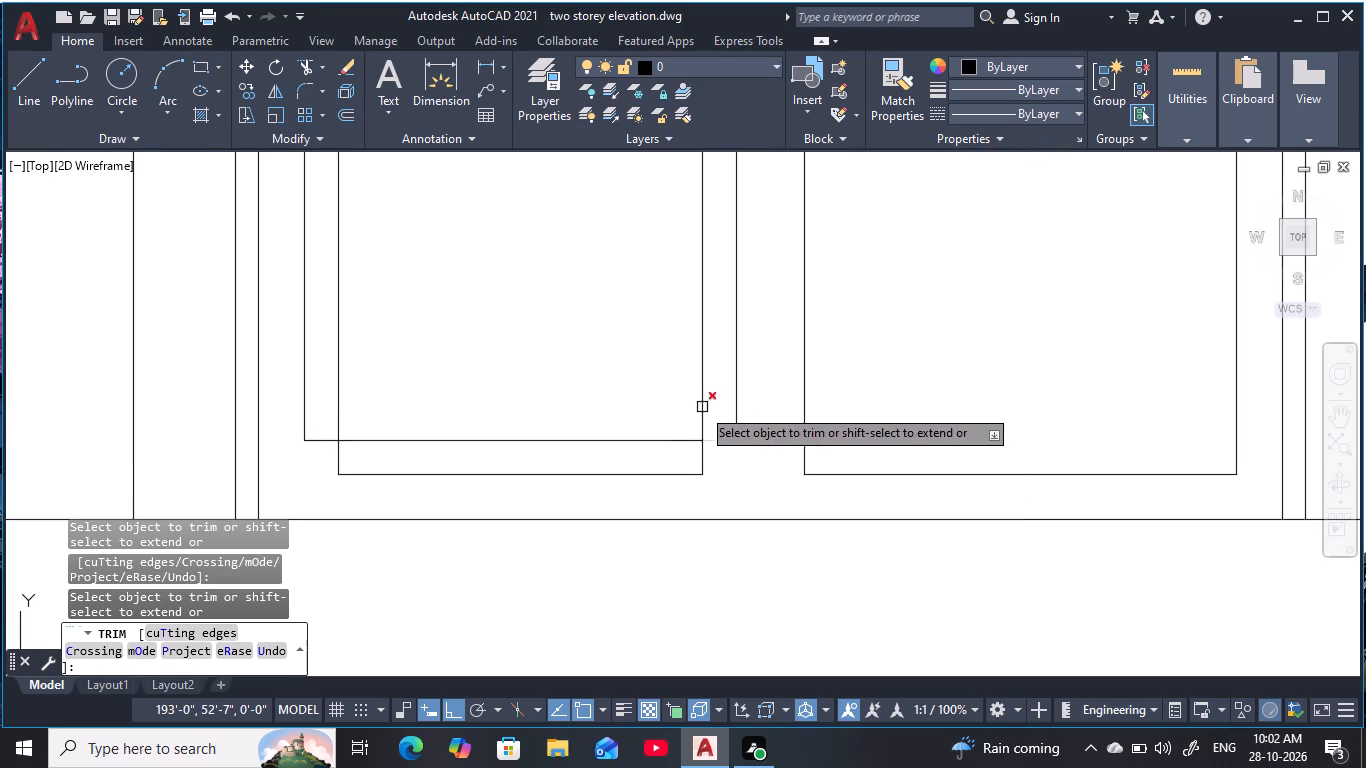
pyautogui.click(700, 406)
pyautogui.click(650, 440)
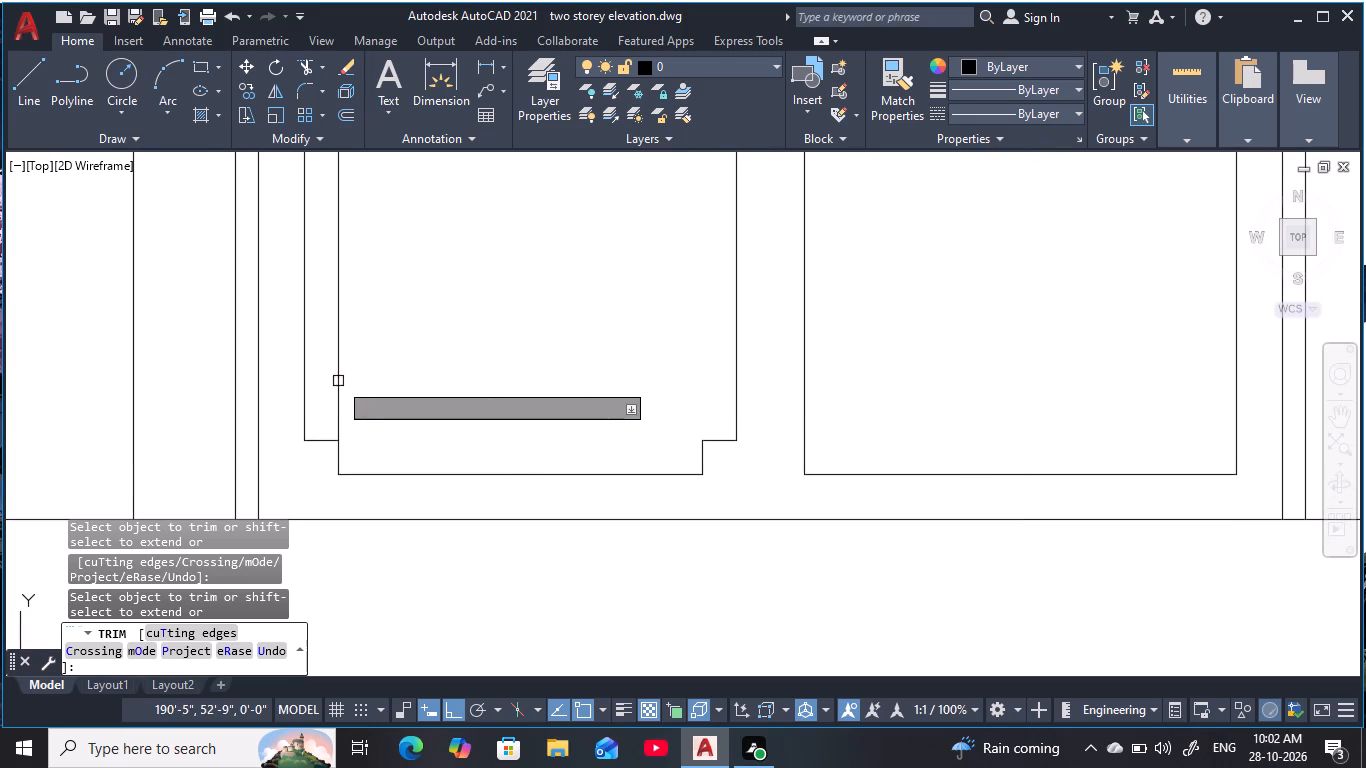
pyautogui.click(337, 380)
pyautogui.scroll(-2, 438, 318)
pyautogui.moveTo(438, 345); pyautogui.dragTo(456, 453, button='middle')
pyautogui.moveTo(472, 375); pyautogui.dragTo(472, 433, button='middle')
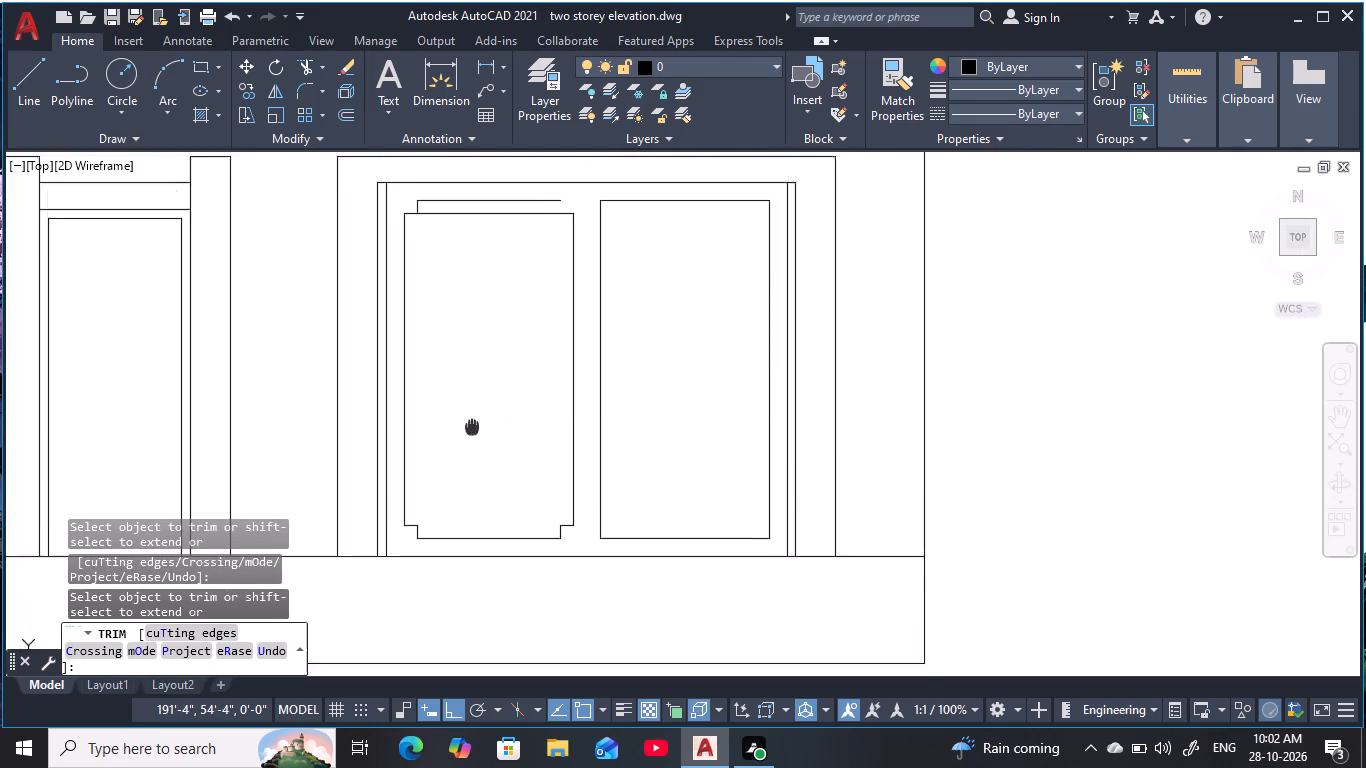
pyautogui.moveTo(472, 433); pyautogui.dragTo(474, 441, button='middle')
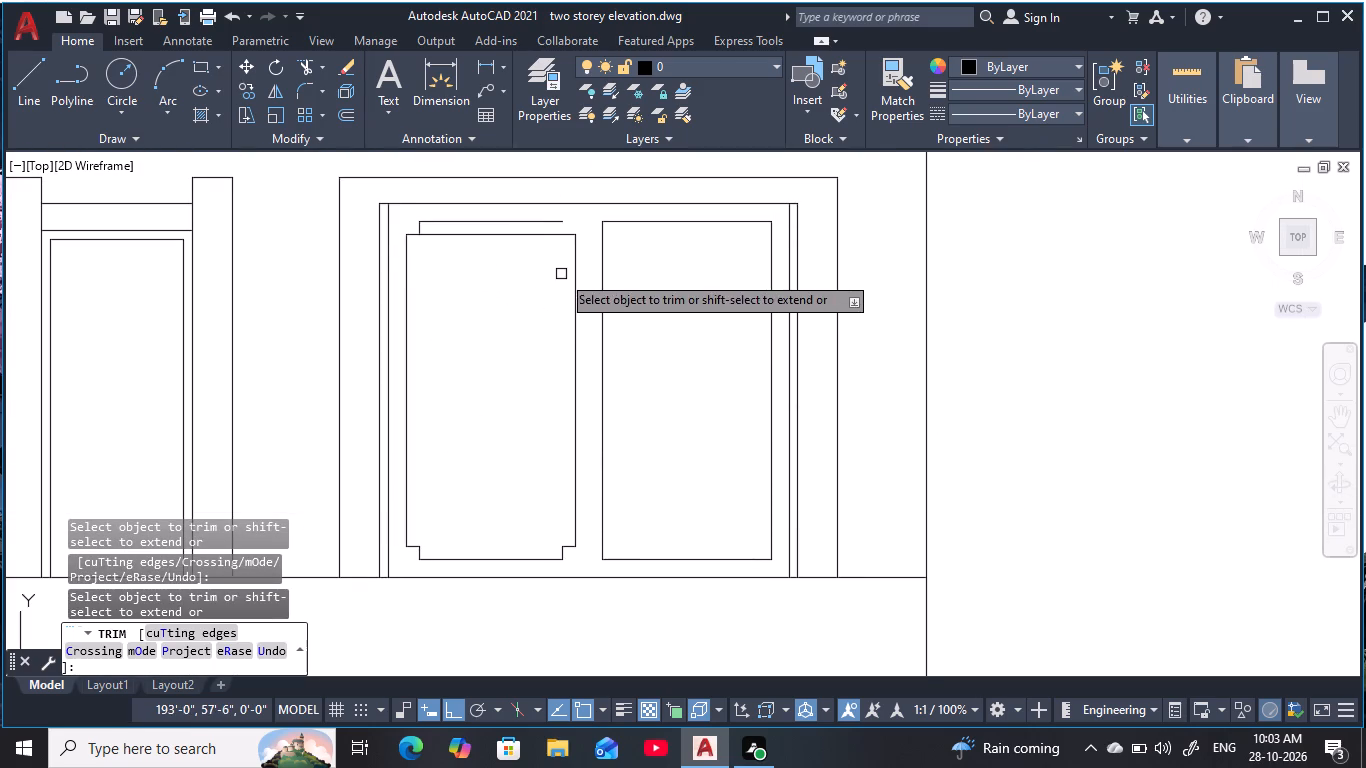
pyautogui.scroll(1, 552, 284)
pyautogui.moveTo(534, 318); pyautogui.dragTo(480, 421, button='middle')
pyautogui.press('Escape')
pyautogui.press('Escape')
pyautogui.press('Escape')
pyautogui.press('Escape')
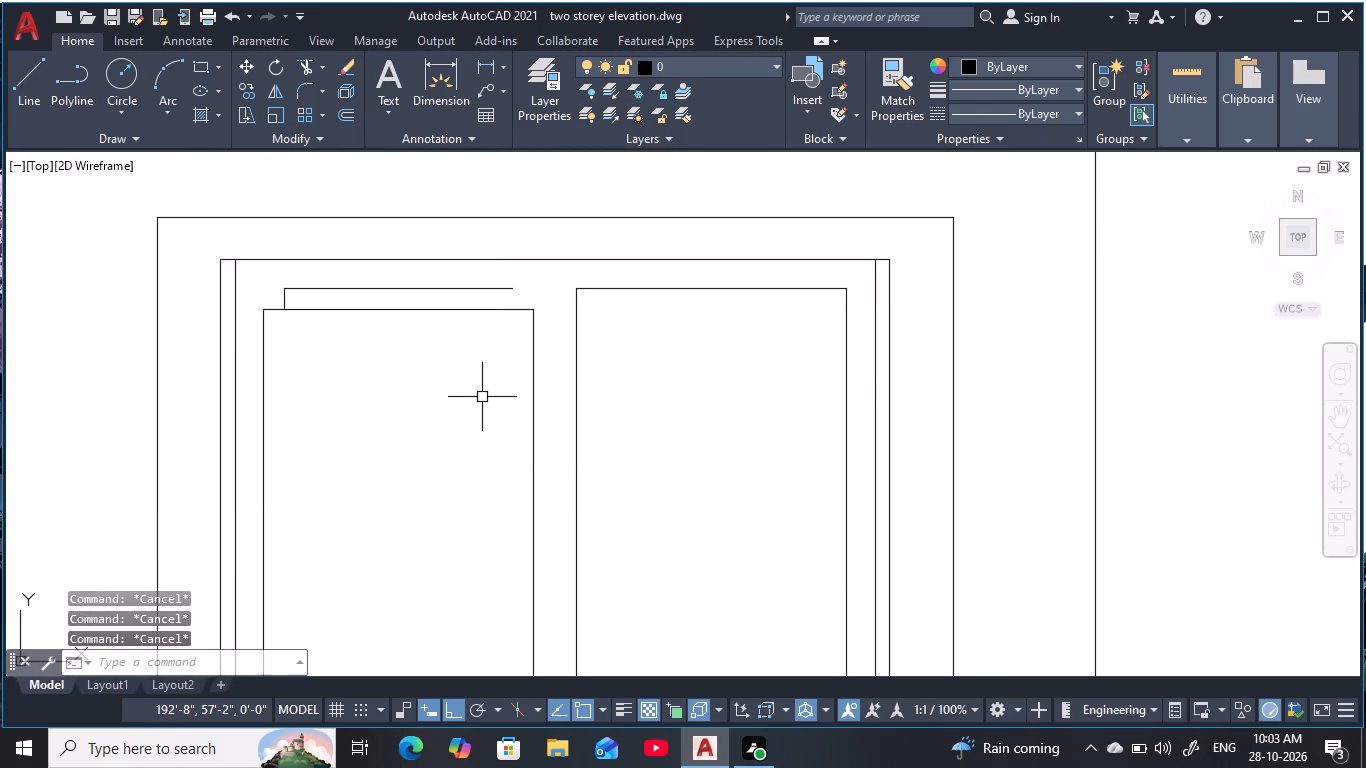
# Draw a 3" vertical line from the top line's right end down to the inner line at the left panel's upper-right notch.
pyautogui.write('l')
pyautogui.press('space')
pyautogui.click(511, 293)
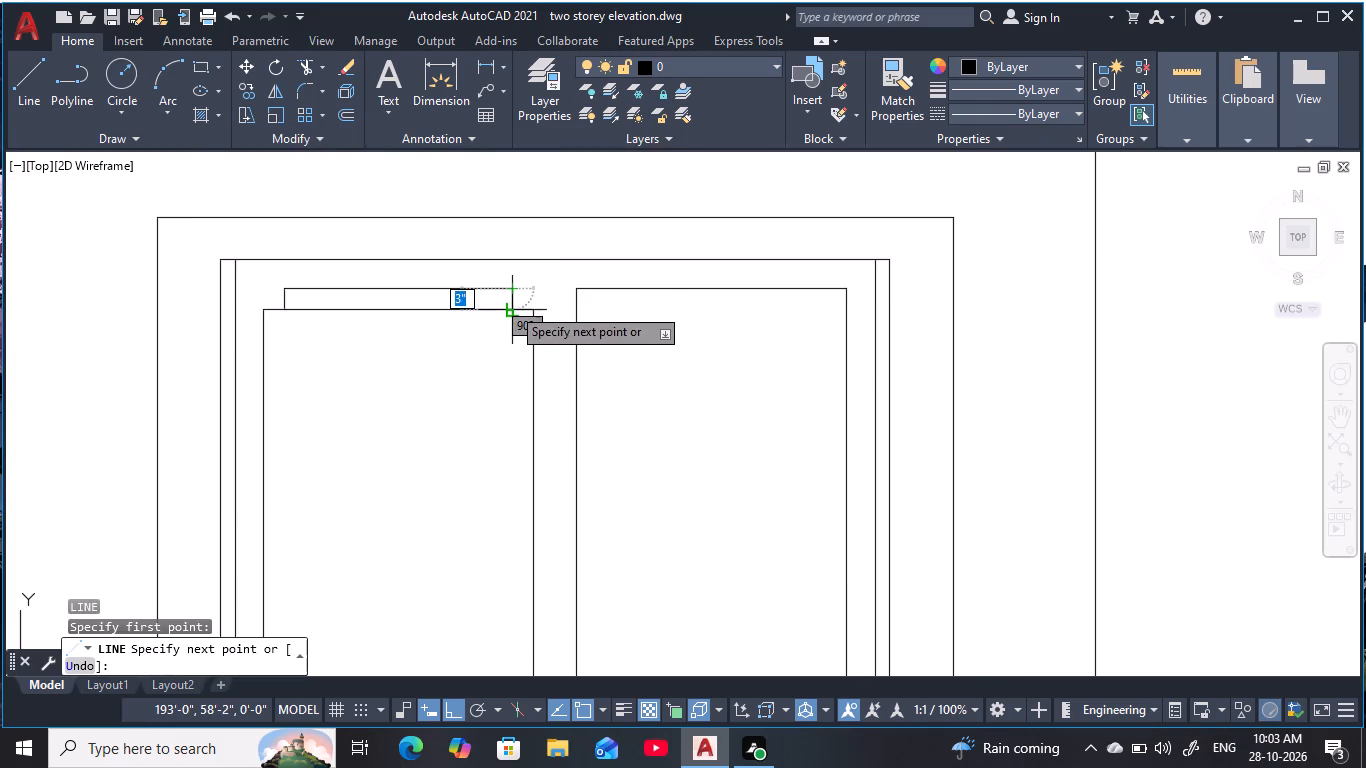
pyautogui.scroll(3, 511, 307)
pyautogui.click(510, 314)
pyautogui.press('Escape')
pyautogui.press('Escape')
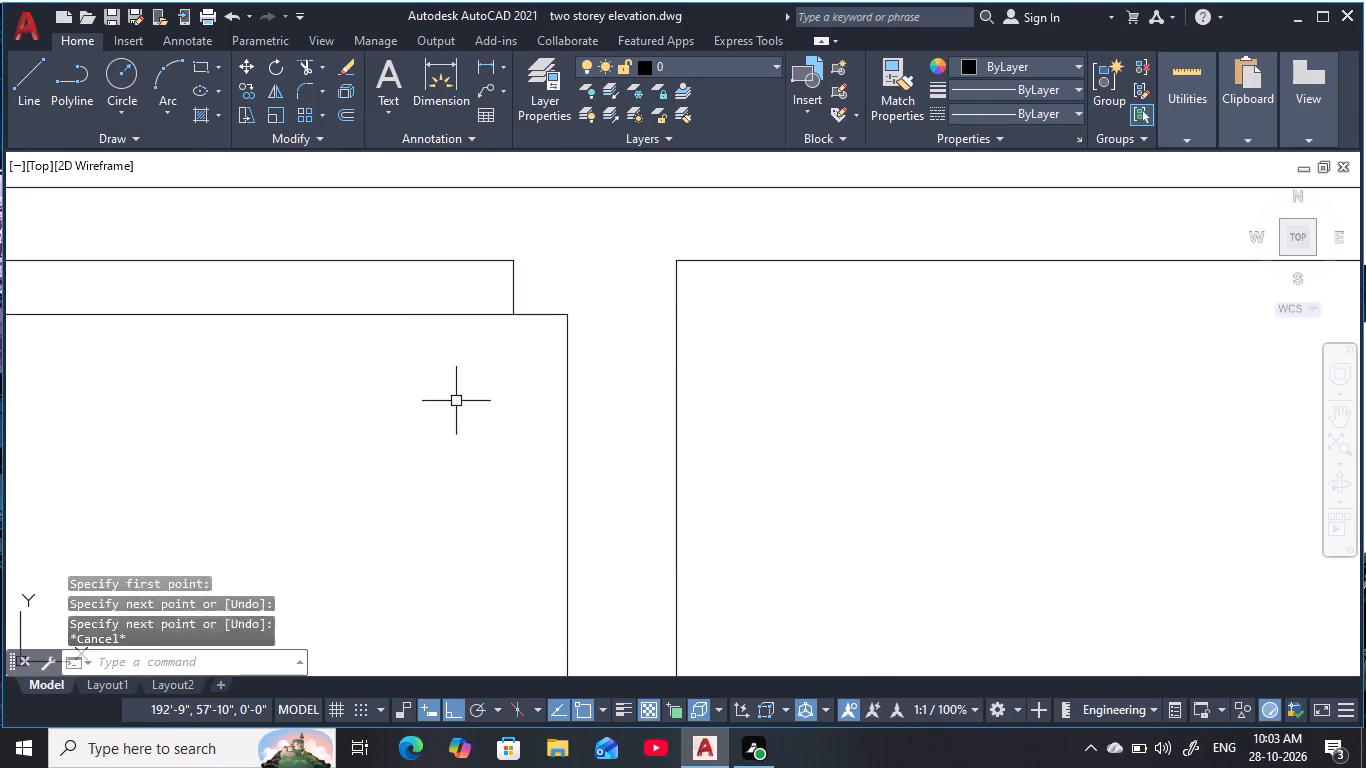
pyautogui.press('Escape')
pyautogui.press('Escape')
pyautogui.press('Escape')
pyautogui.press('Escape')
# Trim the left panel's inner top line between the two upper corner notches.
pyautogui.scroll(4, 516, 282)
pyautogui.press('Escape')
pyautogui.scroll(-3, 458, 357)
pyautogui.press('Escape')
pyautogui.moveTo(458, 357); pyautogui.dragTo(590, 333, button='middle')
pyautogui.scroll(-1, 592, 333)
pyautogui.press('Escape')
pyautogui.press('Escape')
pyautogui.scroll(-4, 616, 325)
pyautogui.middleClick(616, 331)
pyautogui.press('Escape')
pyautogui.write('tr')
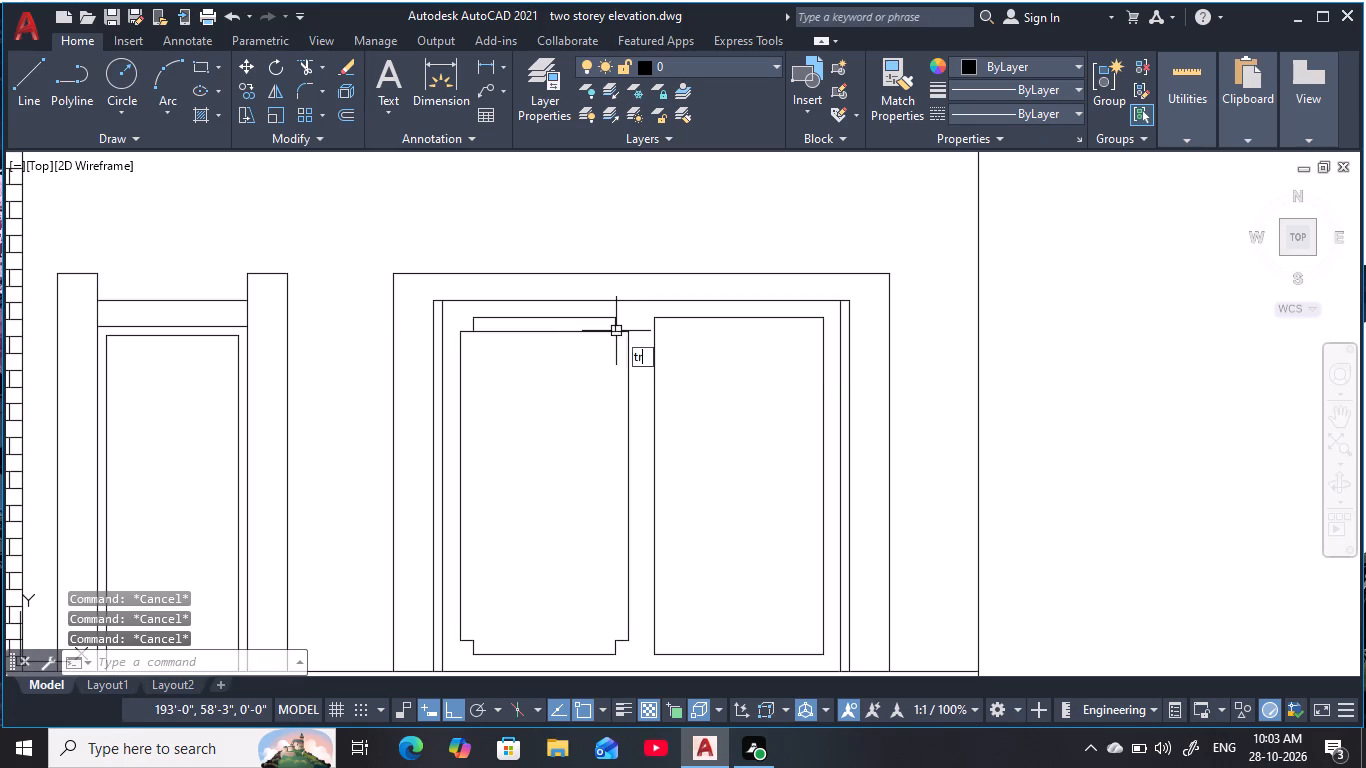
pyautogui.press('space')
pyautogui.click(566, 332)
pyautogui.scroll(-1, 521, 420)
pyautogui.moveTo(521, 424); pyautogui.dragTo(482, 433, button='middle')
pyautogui.press('Escape')
pyautogui.press('Escape')
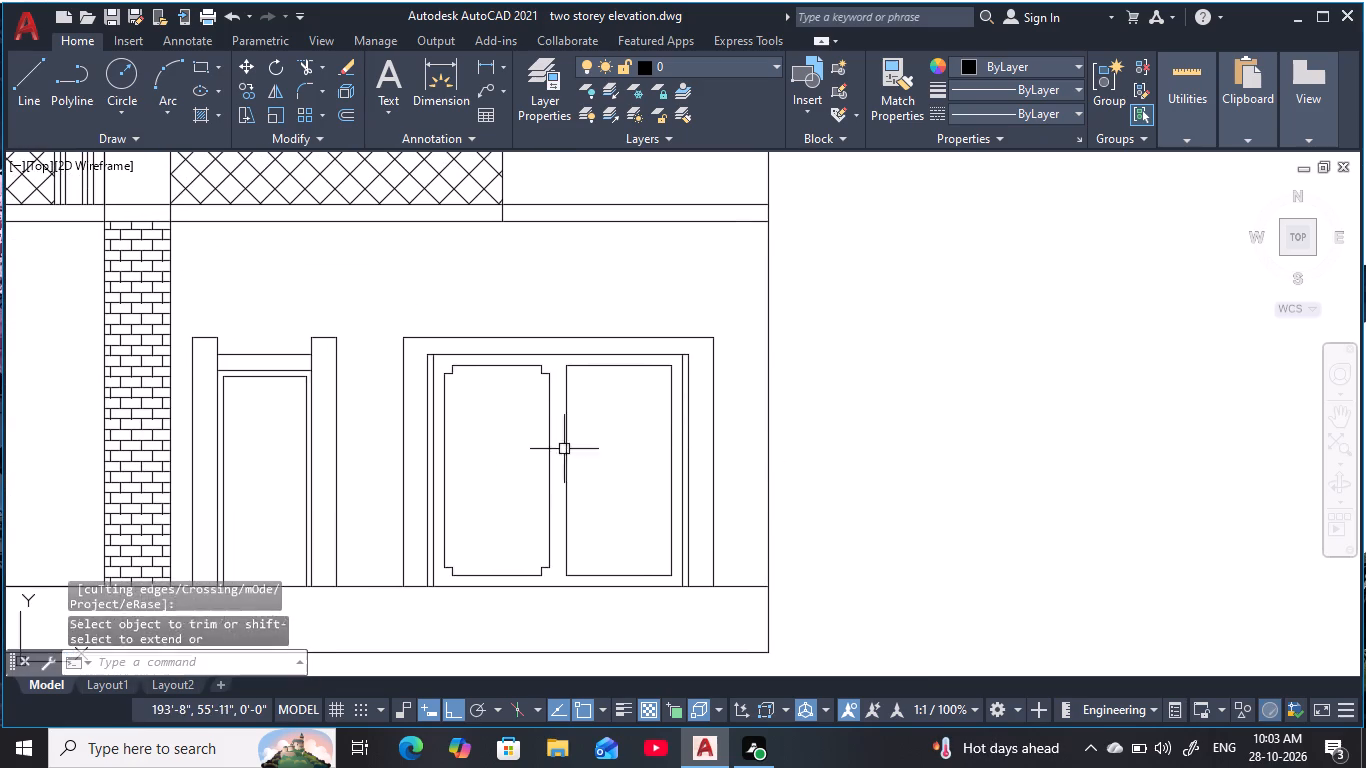
pyautogui.press('Escape')
# Offset the right panel's top, left, right and bottom lines 3" inward.
pyautogui.moveTo(647, 428); pyautogui.dragTo(566, 413, button='middle')
pyautogui.press('Escape')
pyautogui.press('Escape')
pyautogui.write('o')
pyautogui.press('space')
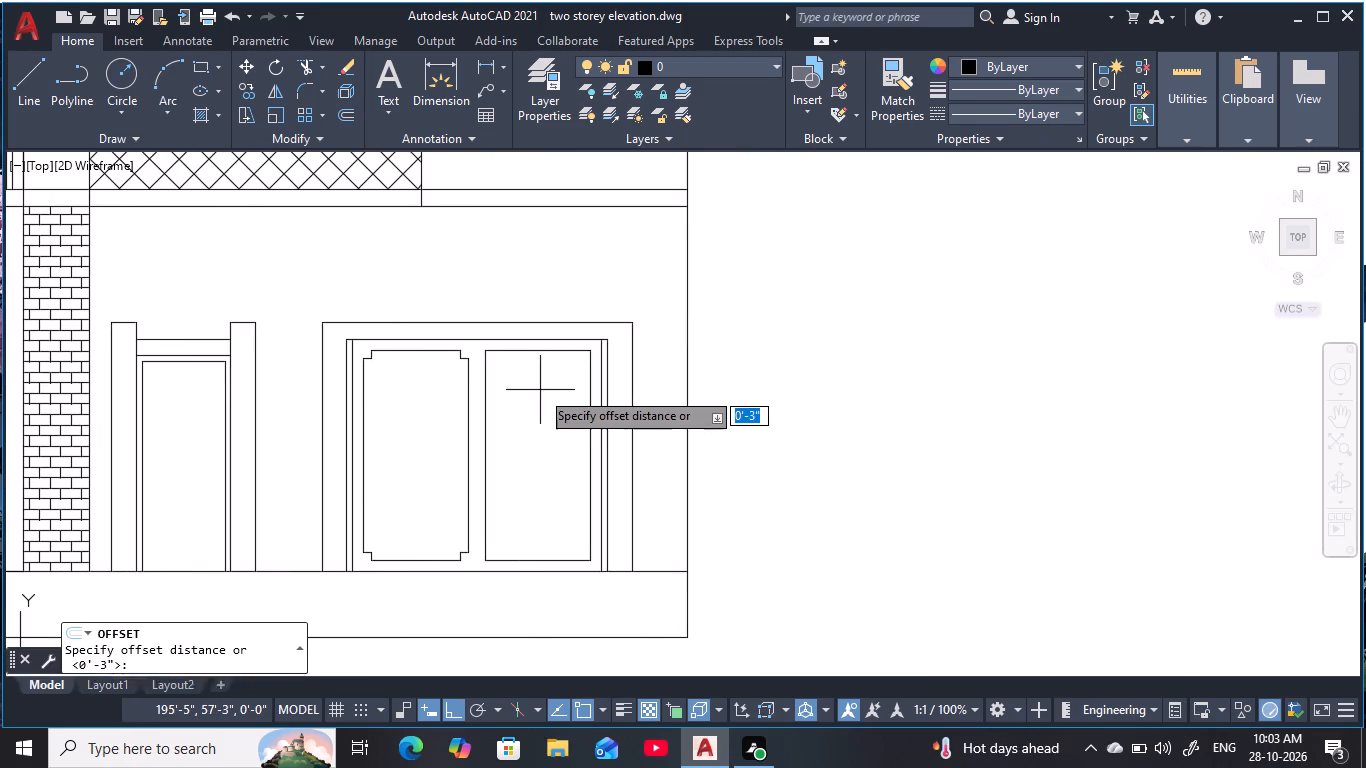
pyautogui.write('3')
pyautogui.press('space')
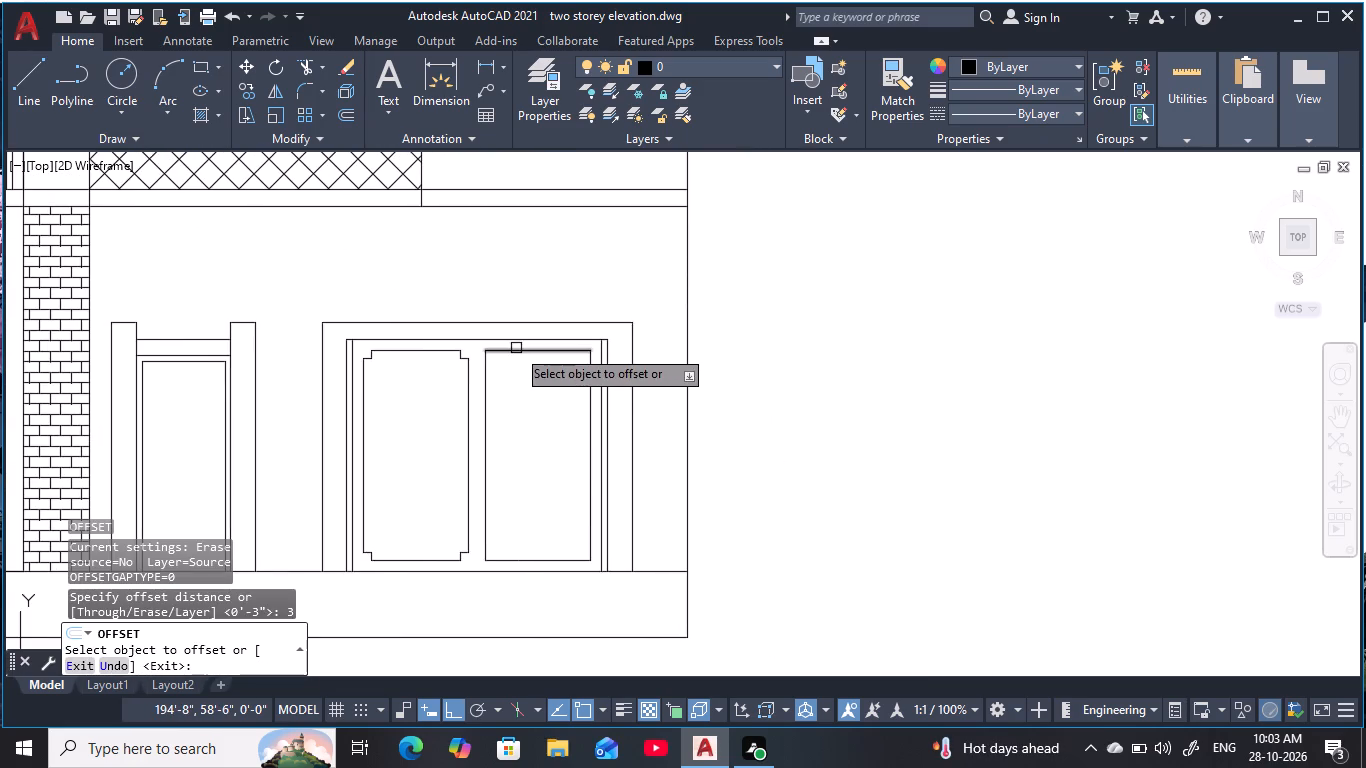
pyautogui.click(516, 351)
pyautogui.click(543, 441)
pyautogui.click(488, 428)
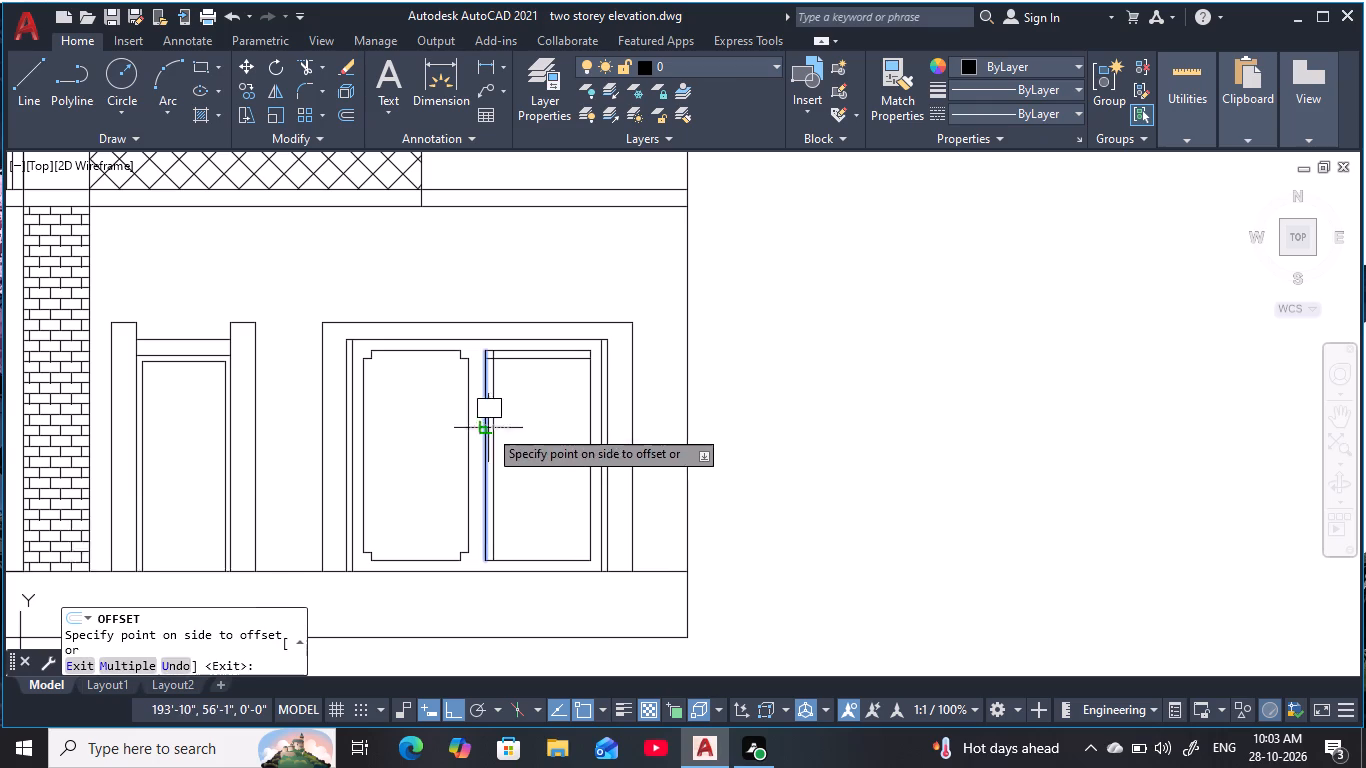
pyautogui.click(542, 414)
pyautogui.click(589, 424)
pyautogui.click(552, 443)
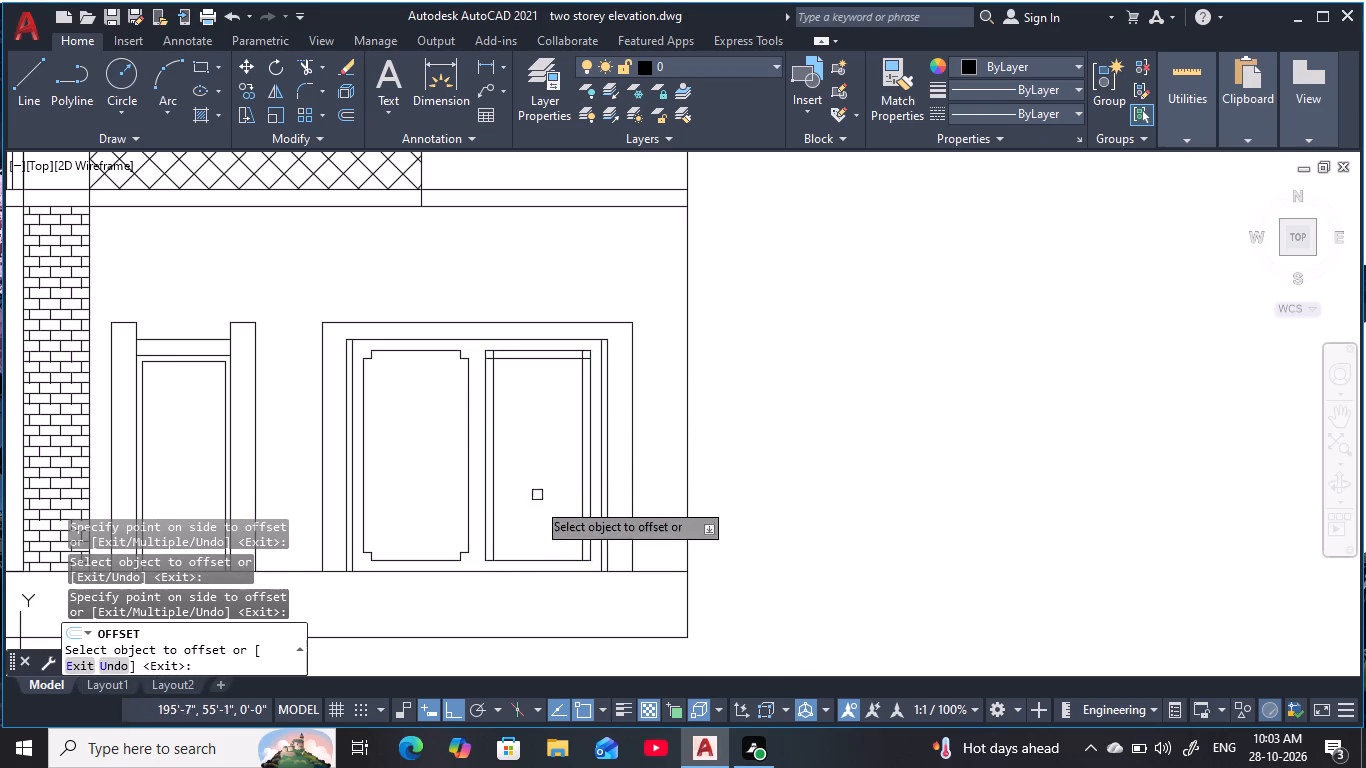
pyautogui.click(532, 562)
pyautogui.click(538, 492)
pyautogui.press('Escape')
pyautogui.press('Escape')
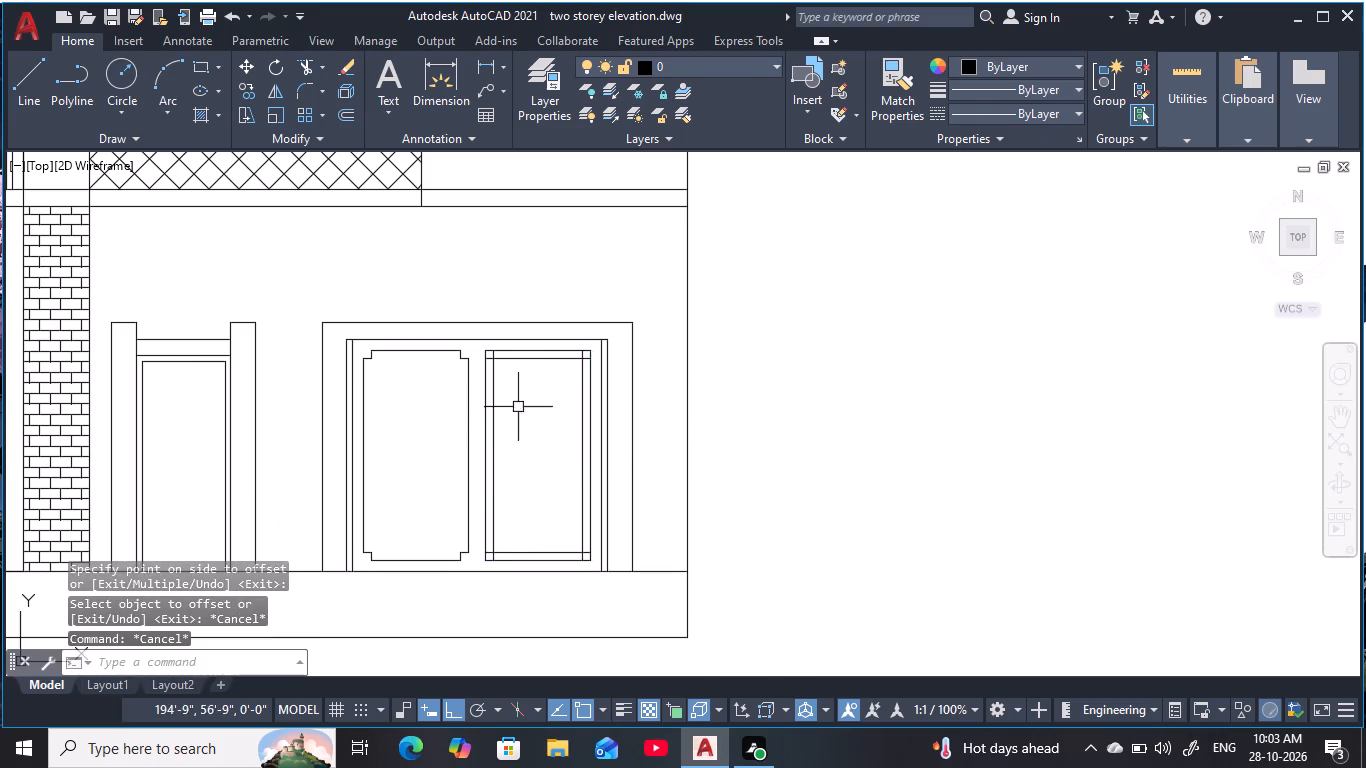
# Trim the outer corner segments at the right panel's upper corners, and the inner top line between them.
pyautogui.press('Escape')
pyautogui.scroll(5, 490, 351)
pyautogui.press('Escape')
pyautogui.press('Escape')
pyautogui.press('Escape')
pyautogui.press('Escape')
pyautogui.scroll(2, 489, 347)
pyautogui.write('tr')
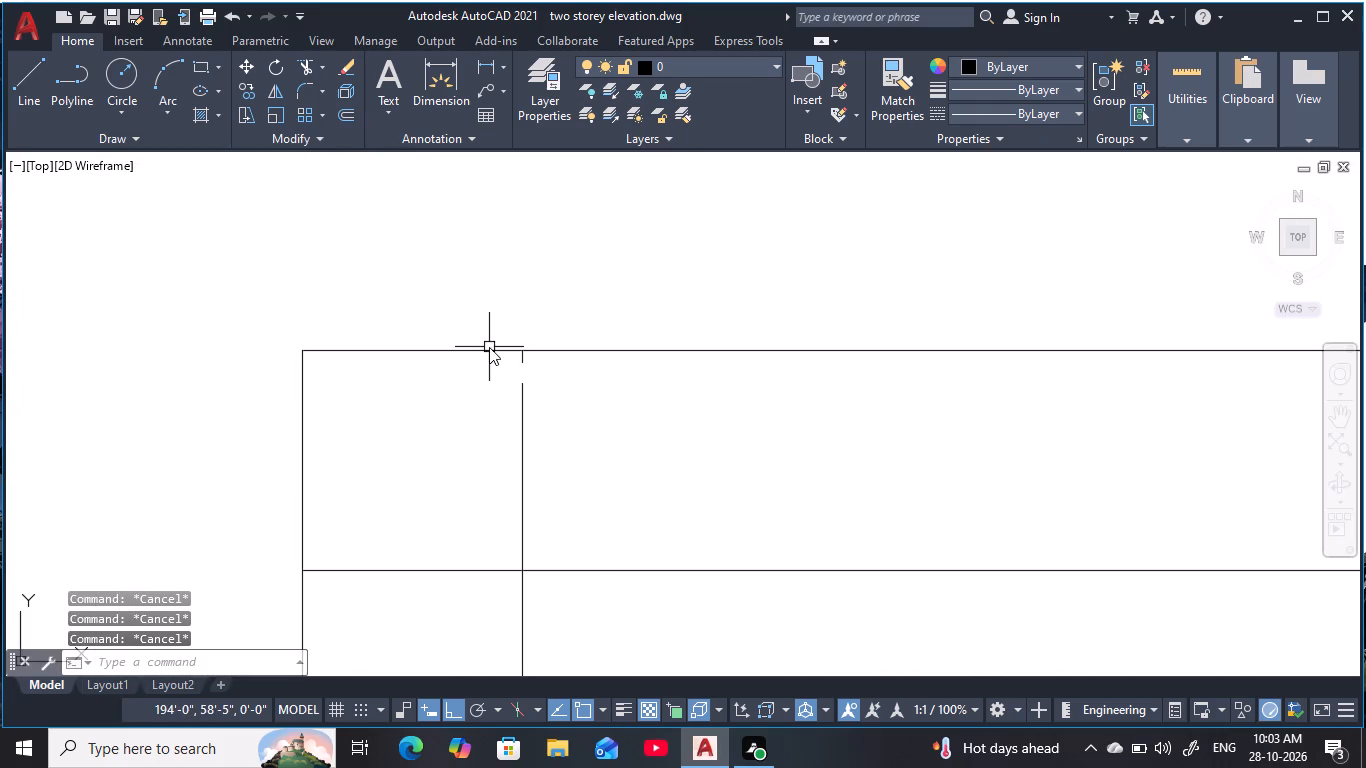
pyautogui.press('space')
pyautogui.press('Escape')
pyautogui.press('Escape')
pyautogui.press('Escape')
pyautogui.press('Escape')
pyautogui.press('Escape')
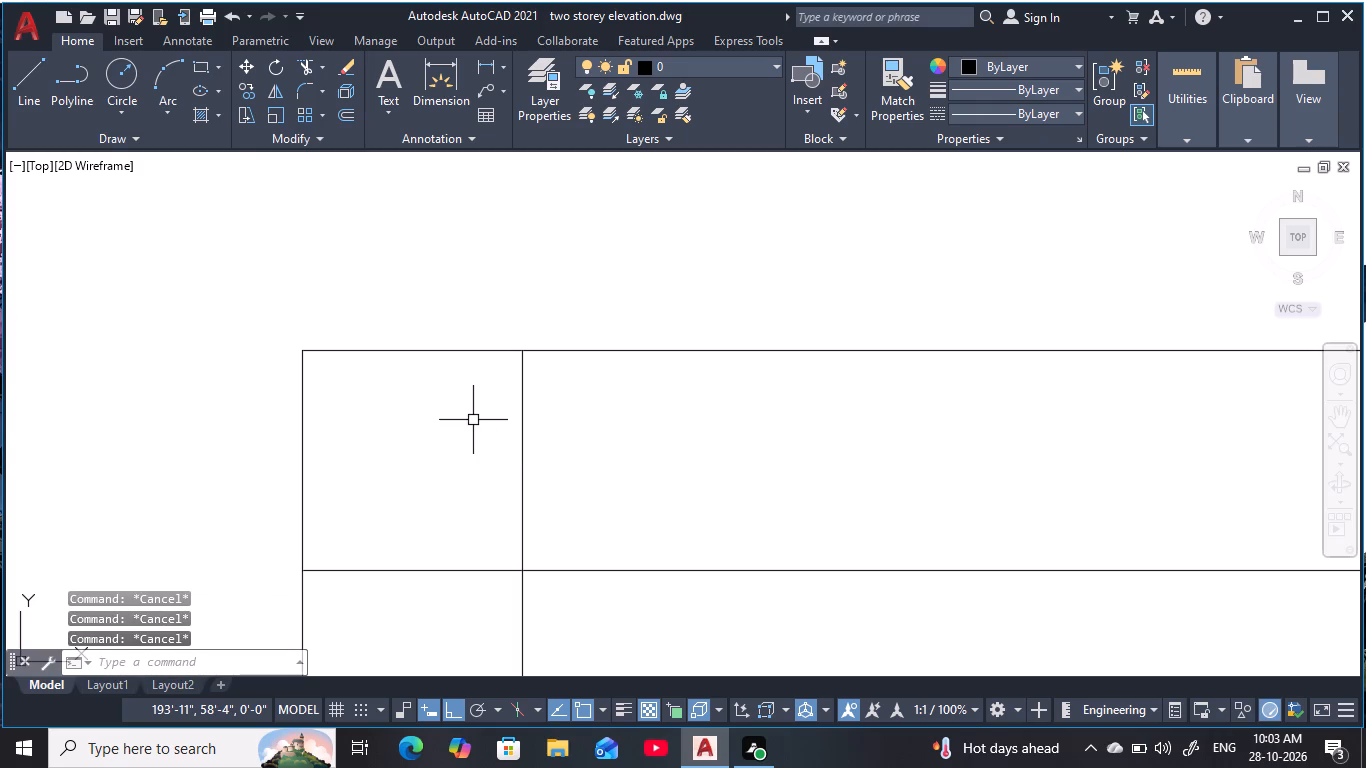
pyautogui.press('Escape')
pyautogui.write('tr')
pyautogui.press('space')
pyautogui.click(447, 332)
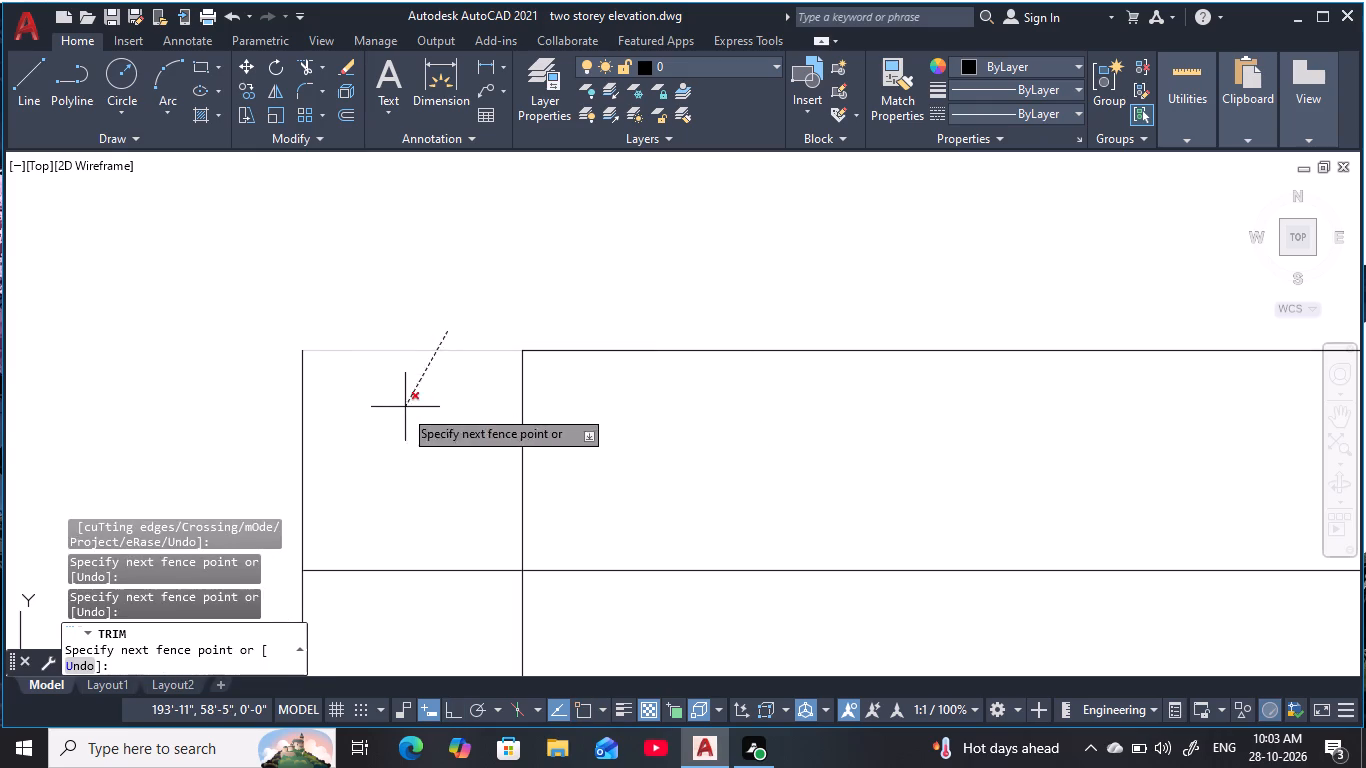
pyautogui.click(283, 485)
pyautogui.scroll(-3, 422, 473)
pyautogui.moveTo(609, 530); pyautogui.dragTo(307, 492, button='middle')
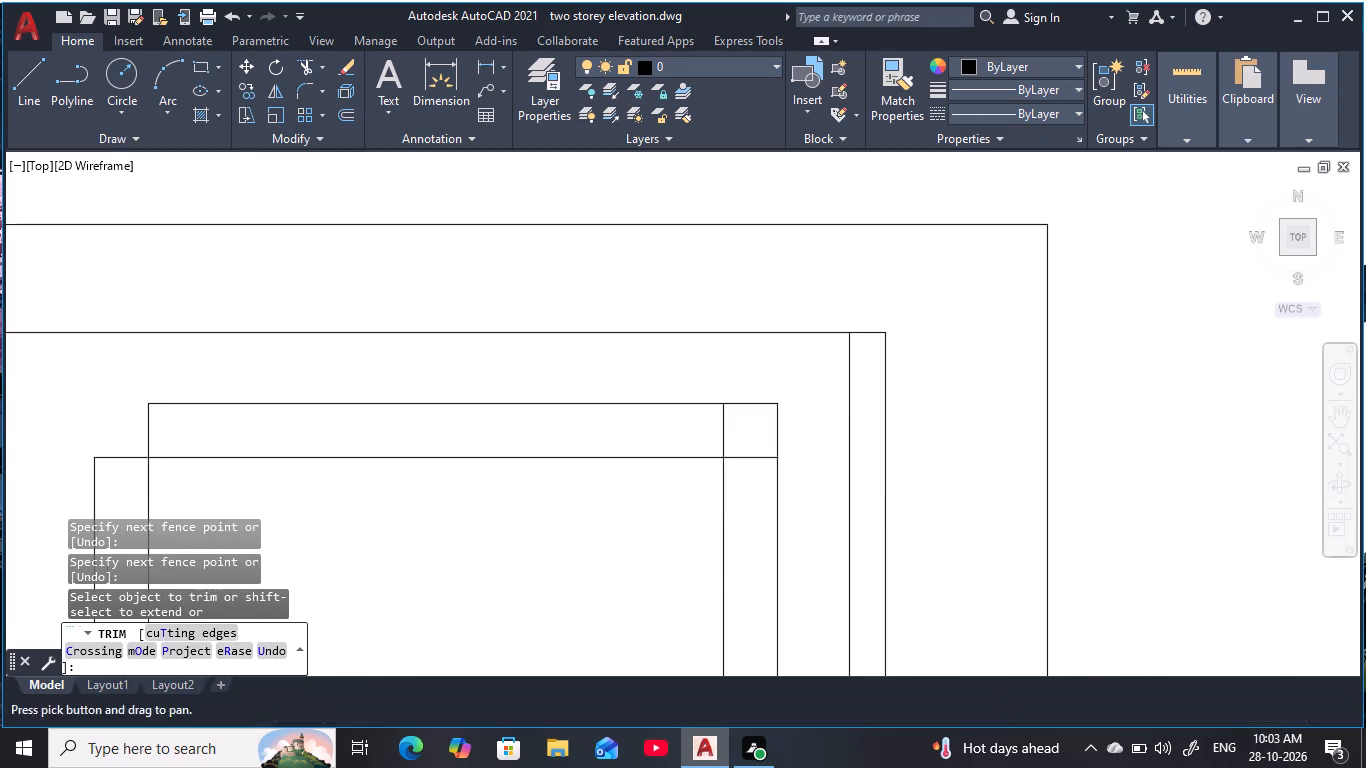
pyautogui.moveTo(748, 386); pyautogui.dragTo(788, 431)
pyautogui.click(662, 460)
pyautogui.scroll(-2, 596, 498)
pyautogui.moveTo(596, 498); pyautogui.dragTo(644, 419, button='middle')
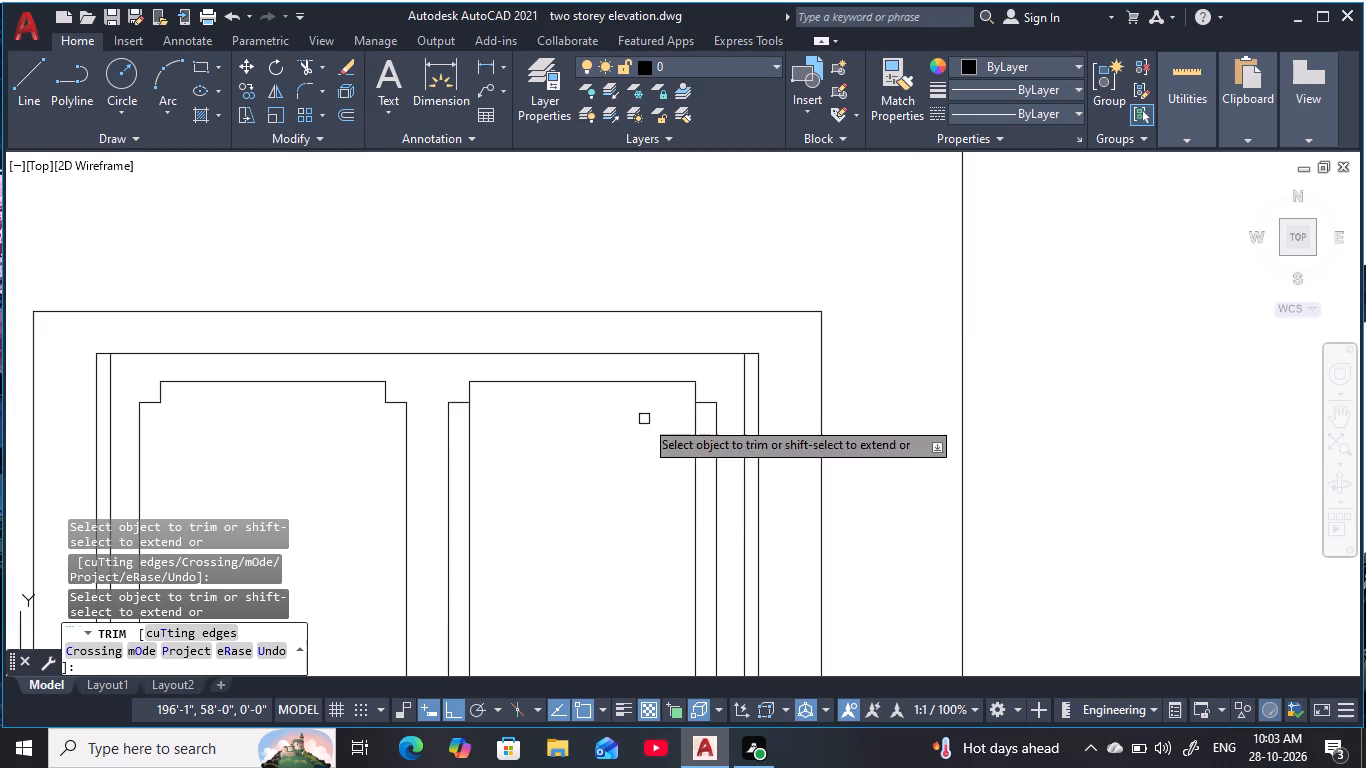
# Trim the outer corner segments at the right panel's lower-left and lower-right corners.
pyautogui.scroll(-1, 615, 585)
pyautogui.moveTo(615, 584); pyautogui.dragTo(626, 316, button='middle')
pyautogui.scroll(3, 555, 529)
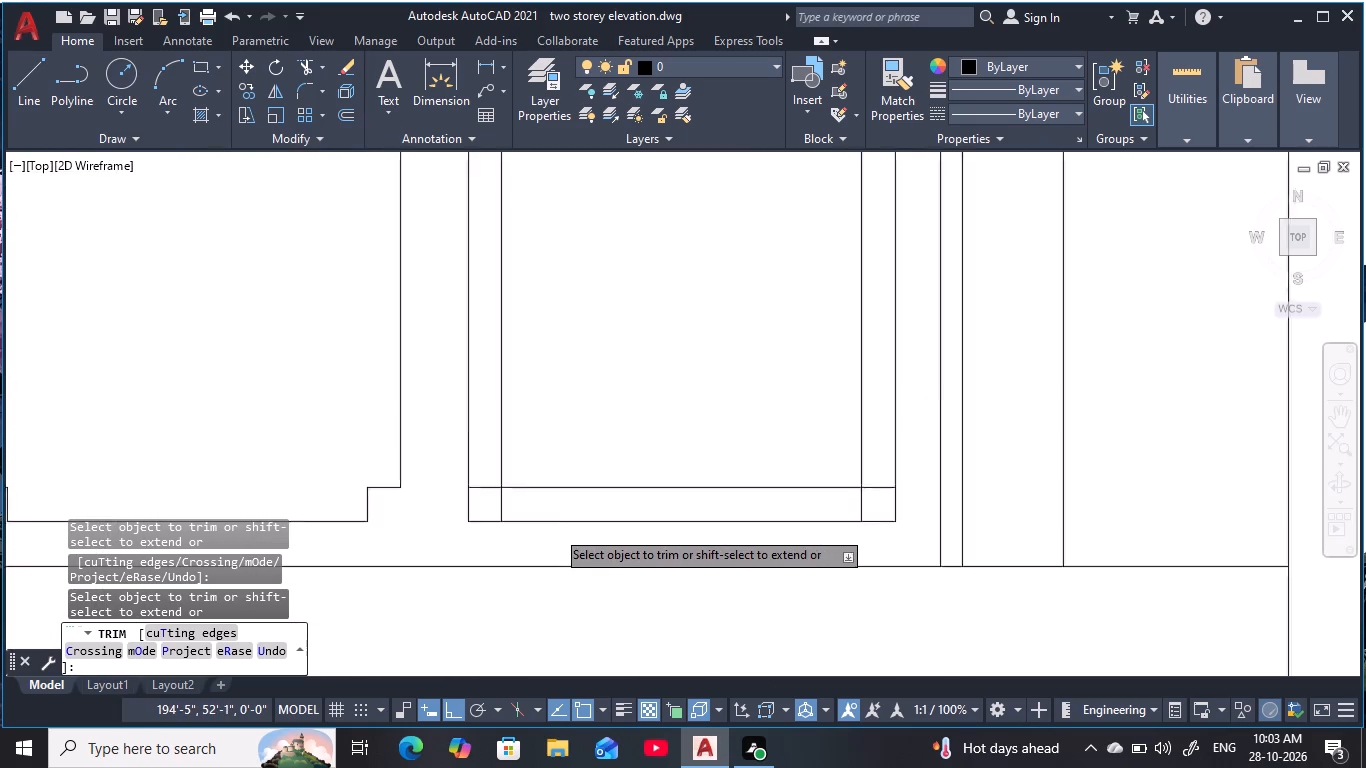
pyautogui.scroll(1, 555, 529)
pyautogui.moveTo(320, 468); pyautogui.dragTo(373, 516)
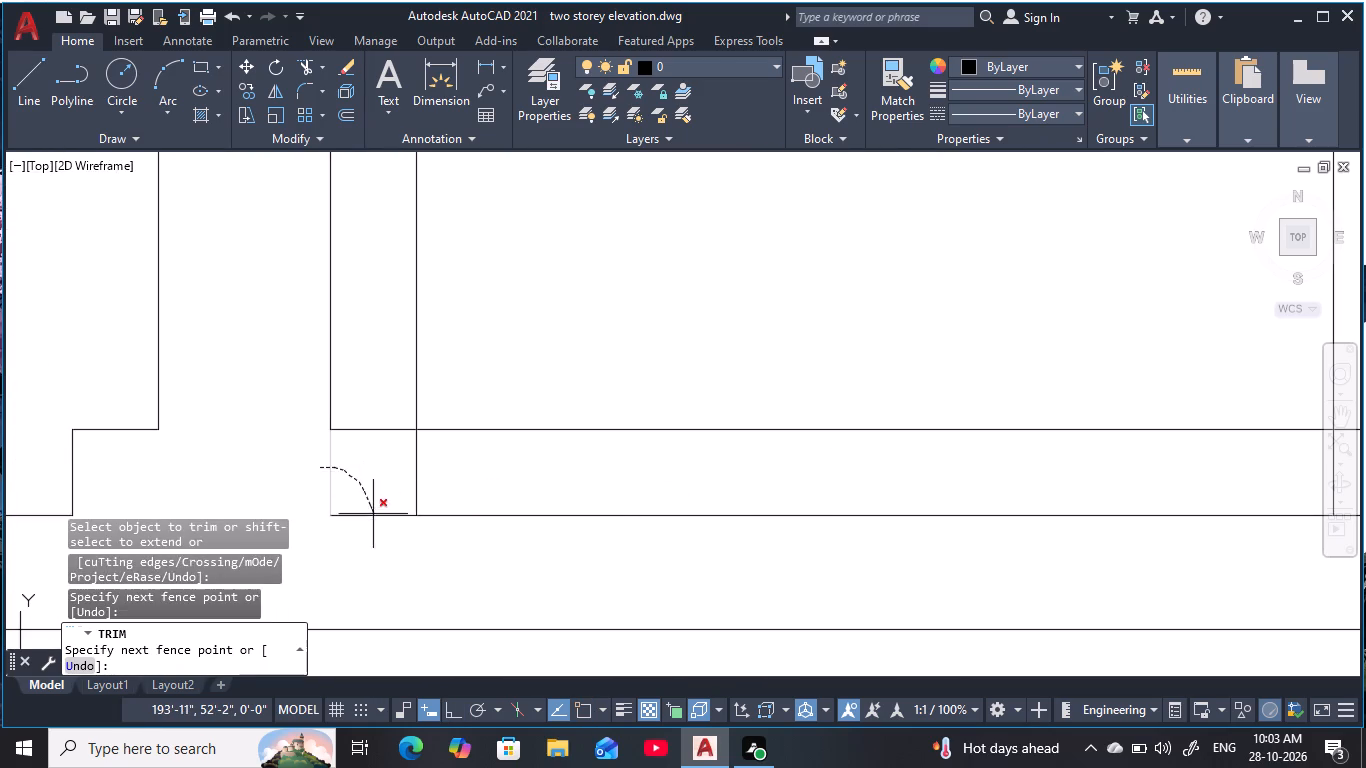
pyautogui.moveTo(373, 516); pyautogui.dragTo(376, 531)
pyautogui.scroll(-1, 635, 485)
pyautogui.moveTo(636, 484); pyautogui.dragTo(341, 438, button='middle')
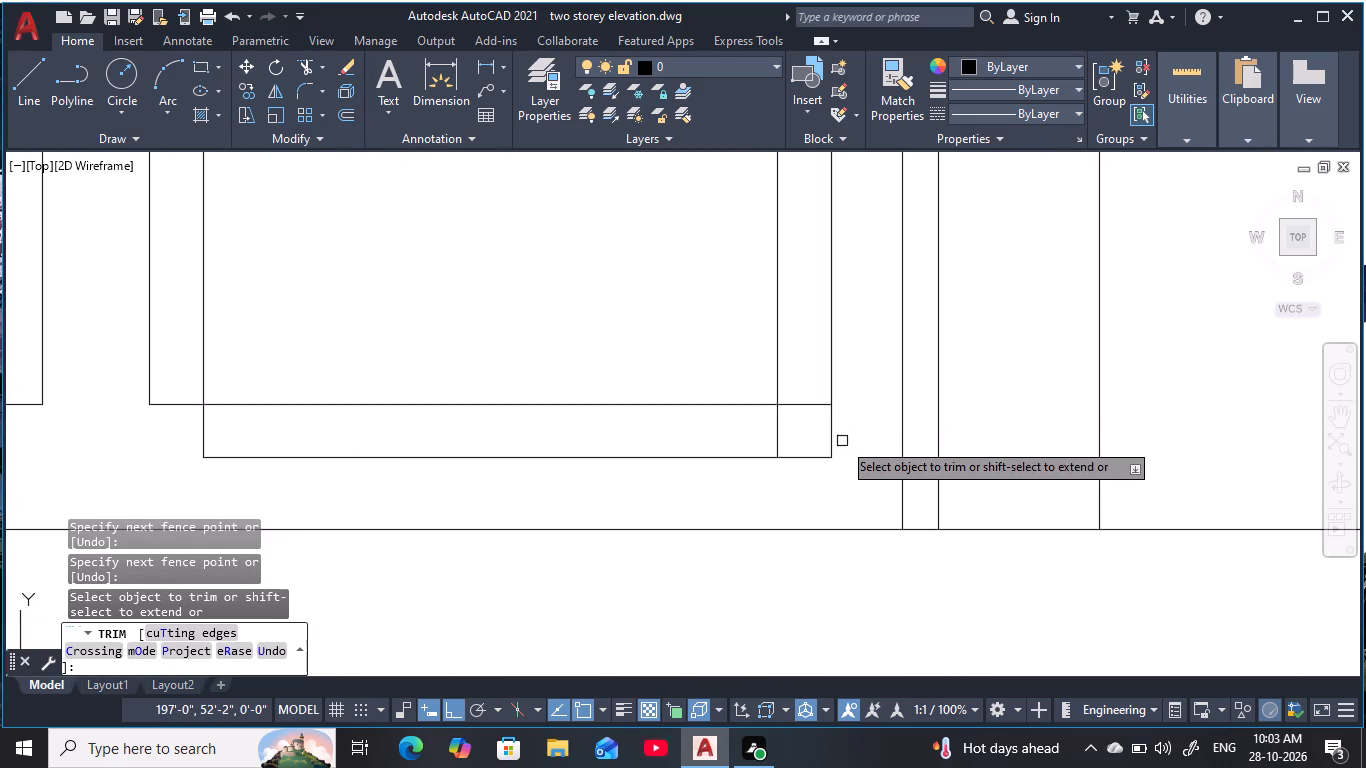
pyautogui.moveTo(844, 436); pyautogui.dragTo(802, 474)
# Trim the right panel's two inner vertical lines and its inner bottom line between the notched corners.
pyautogui.moveTo(796, 371); pyautogui.dragTo(774, 374)
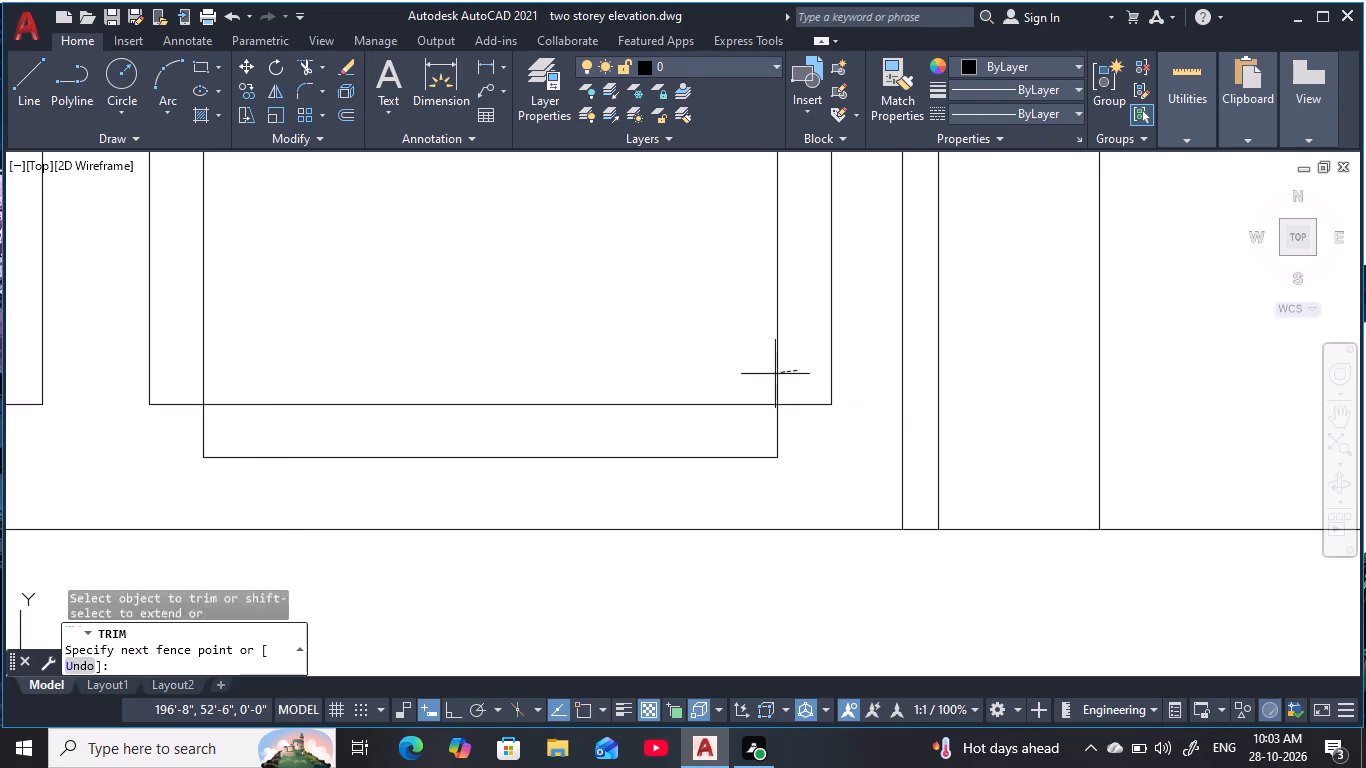
pyautogui.moveTo(774, 374); pyautogui.dragTo(760, 377)
pyautogui.moveTo(631, 342); pyautogui.dragTo(589, 421)
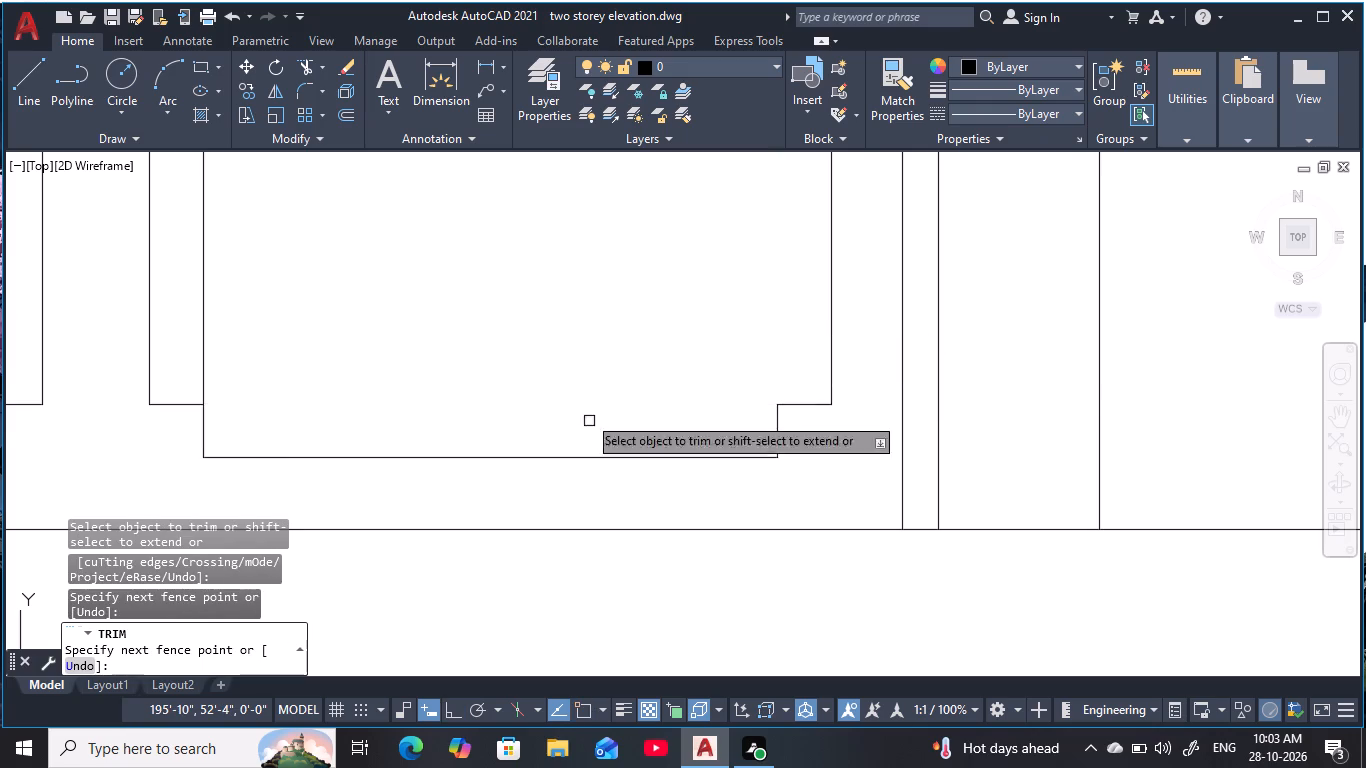
pyautogui.moveTo(558, 355); pyautogui.dragTo(691, 492, button='middle')
pyautogui.scroll(-1, 558, 357)
pyautogui.moveTo(503, 407); pyautogui.dragTo(458, 422)
pyautogui.scroll(-2, 559, 359)
pyautogui.moveTo(559, 361); pyautogui.dragTo(544, 423, button='middle')
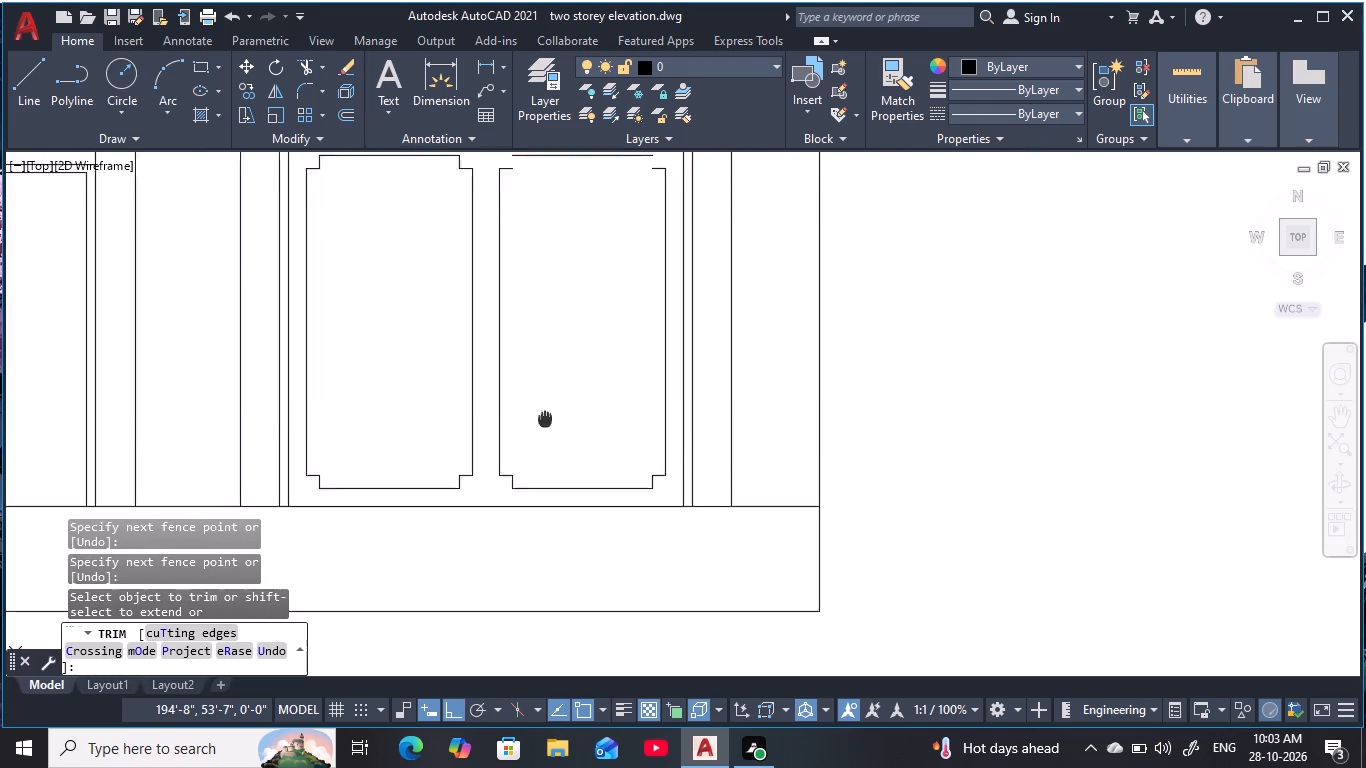
pyautogui.moveTo(544, 423); pyautogui.dragTo(532, 485, button='middle')
pyautogui.scroll(2, 573, 255)
pyautogui.moveTo(573, 291); pyautogui.dragTo(592, 370, button='middle')
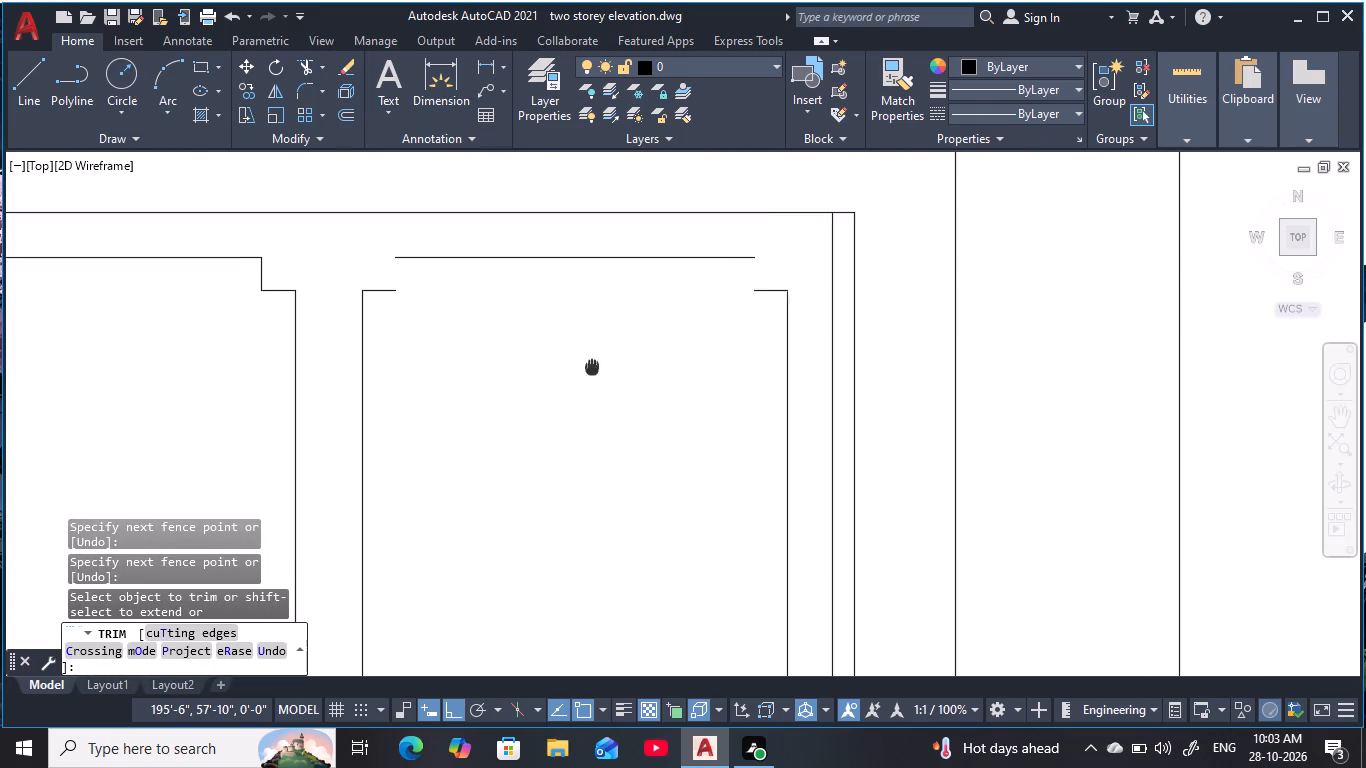
pyautogui.moveTo(592, 370); pyautogui.dragTo(593, 370, button='middle')
pyautogui.press('Escape')
pyautogui.press('Escape')
pyautogui.press('Escape')
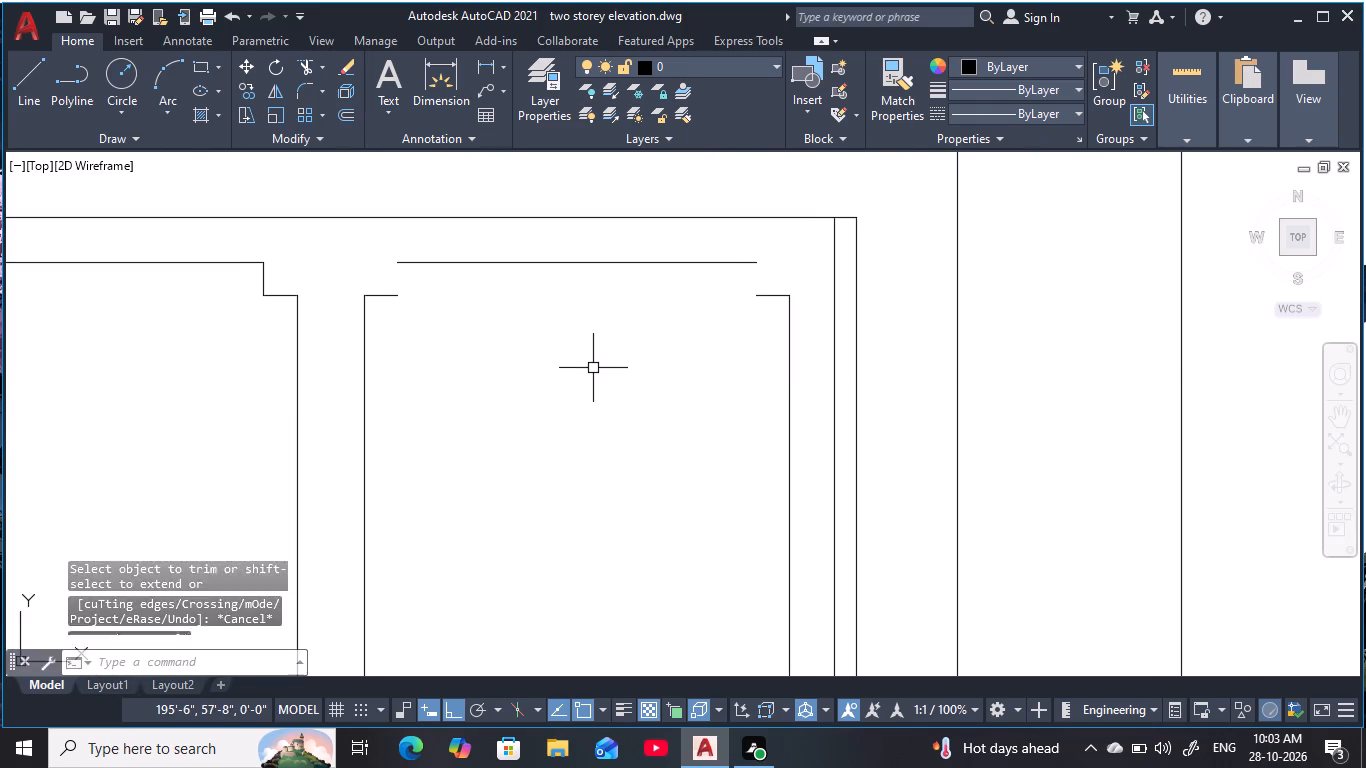
pyautogui.press('Escape')
pyautogui.press('Escape')
pyautogui.press('Escape')
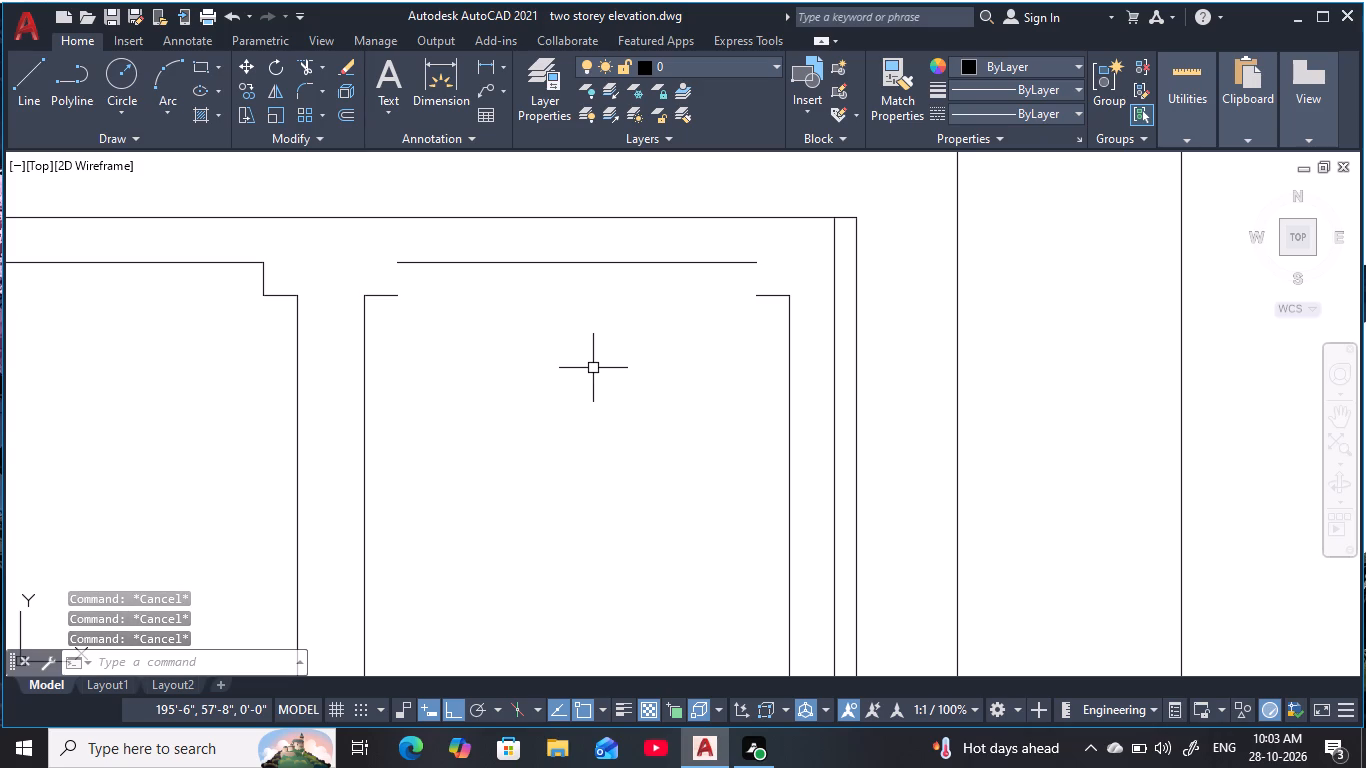
# Draw a 3" vertical line closing the right panel's upper-left notch, from the inner line up to the top line's left end.
pyautogui.write('l')
pyautogui.press('space')
pyautogui.click(400, 298)
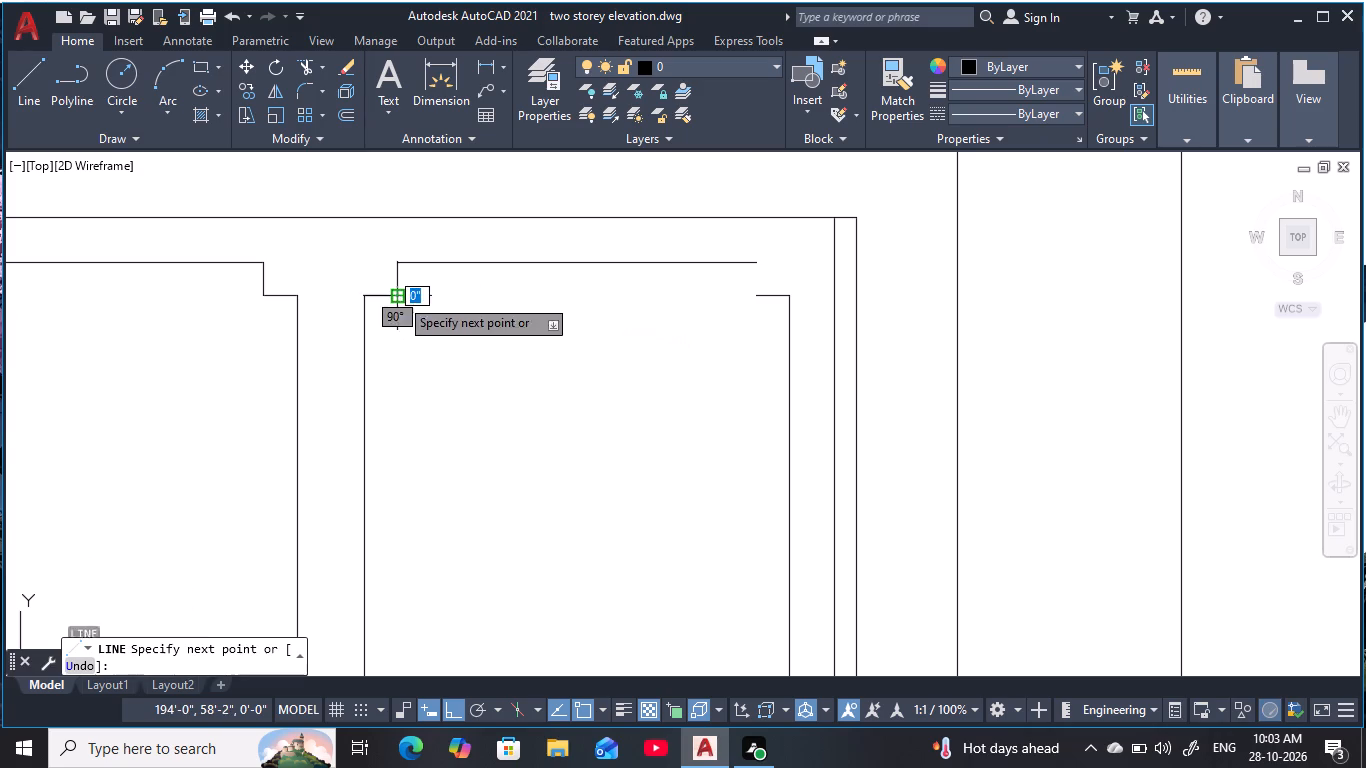
pyautogui.click(397, 267)
pyautogui.press('Escape')
pyautogui.press('Escape')
pyautogui.press('Escape')
pyautogui.press('Escape')
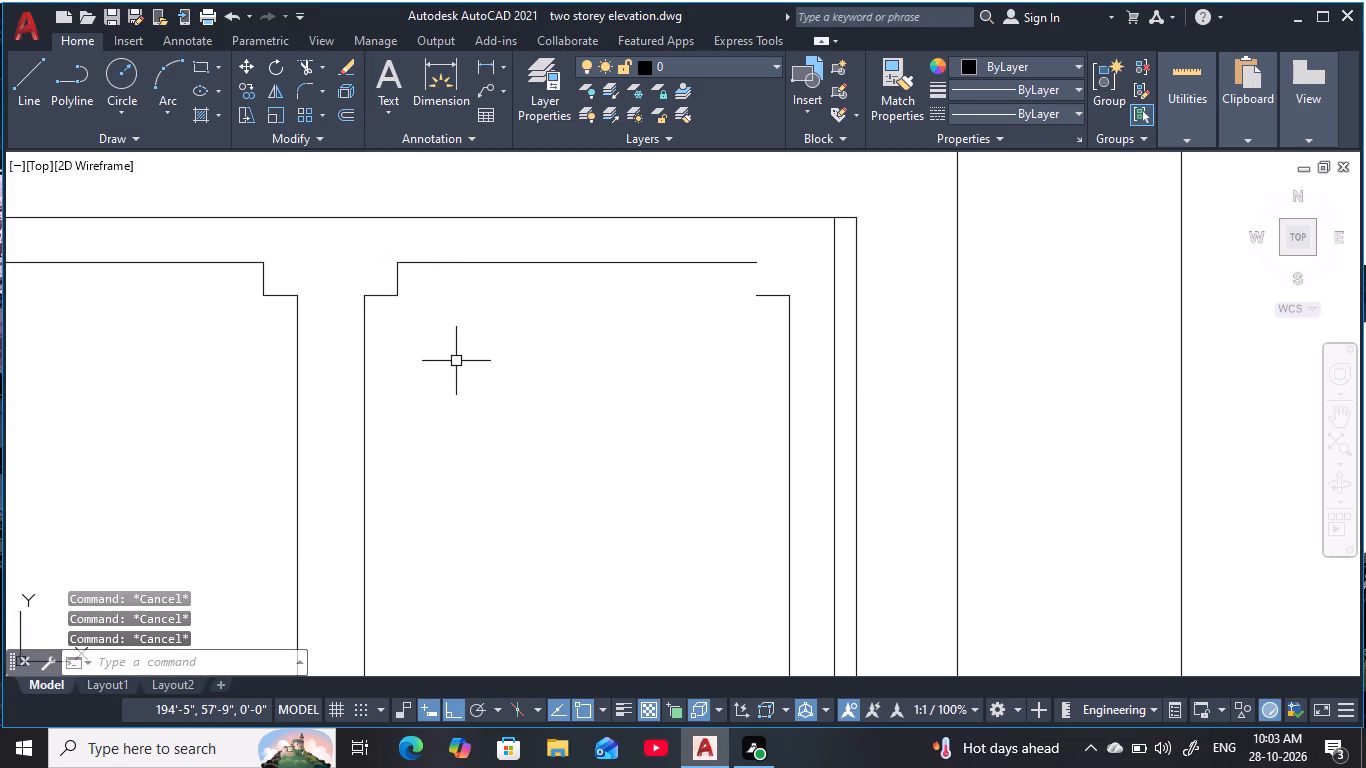
pyautogui.press('Escape')
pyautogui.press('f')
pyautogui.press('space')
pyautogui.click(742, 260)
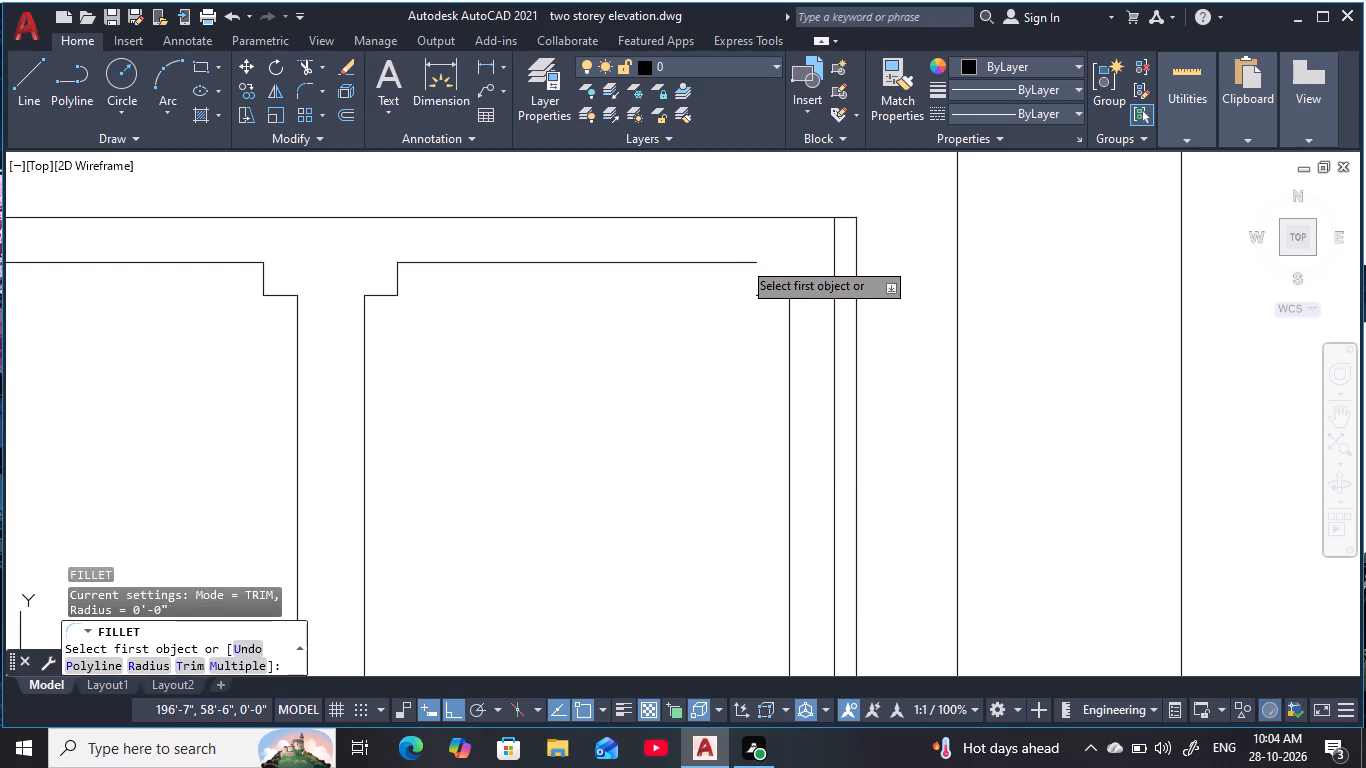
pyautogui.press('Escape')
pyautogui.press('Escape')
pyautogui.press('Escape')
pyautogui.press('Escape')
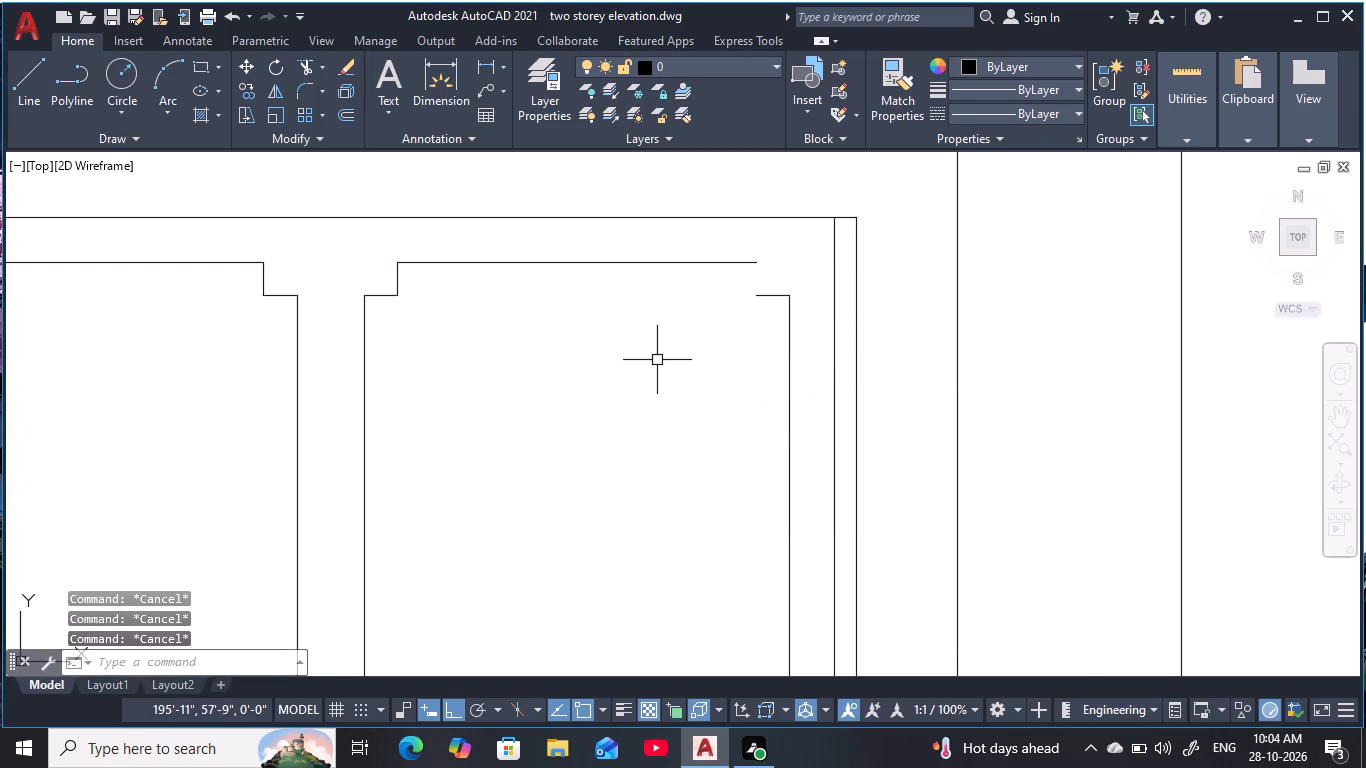
# Draw a 3" vertical line from the right panel's top line end down to the inner line at the upper-right notch.
pyautogui.write('l')
pyautogui.press('space')
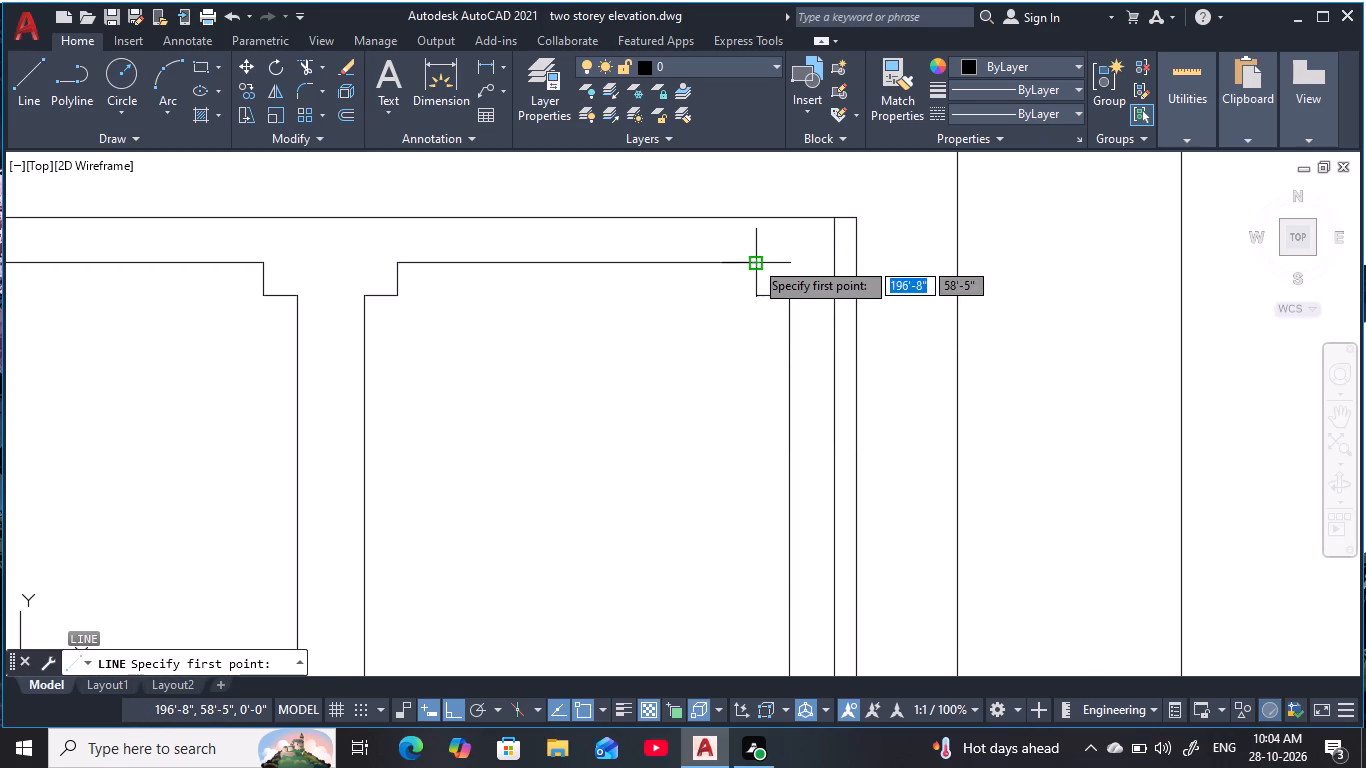
pyautogui.click(754, 260)
pyautogui.click(758, 300)
pyautogui.press('Escape')
pyautogui.press('Escape')
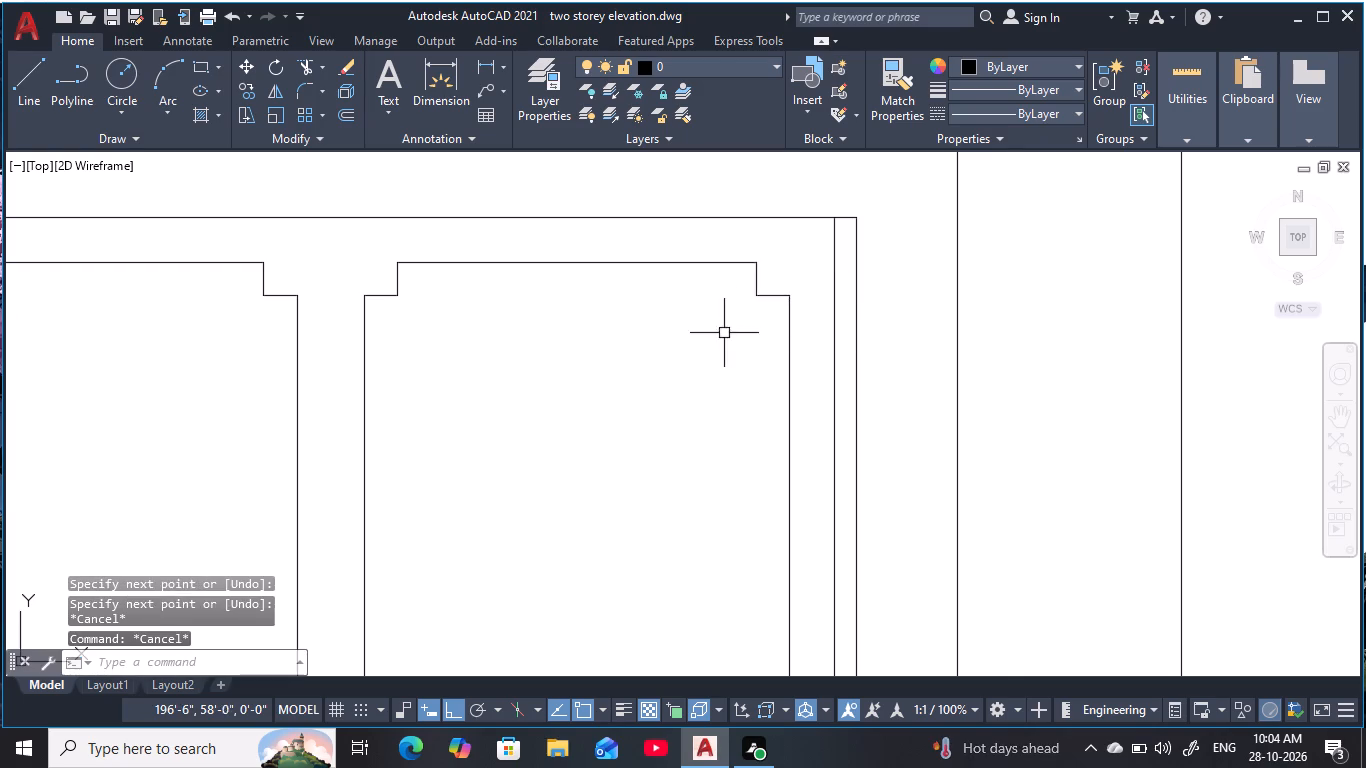
pyautogui.scroll(-4, 717, 343)
pyautogui.scroll(1, 700, 387)
pyautogui.moveTo(700, 387); pyautogui.dragTo(663, 388, button='middle')
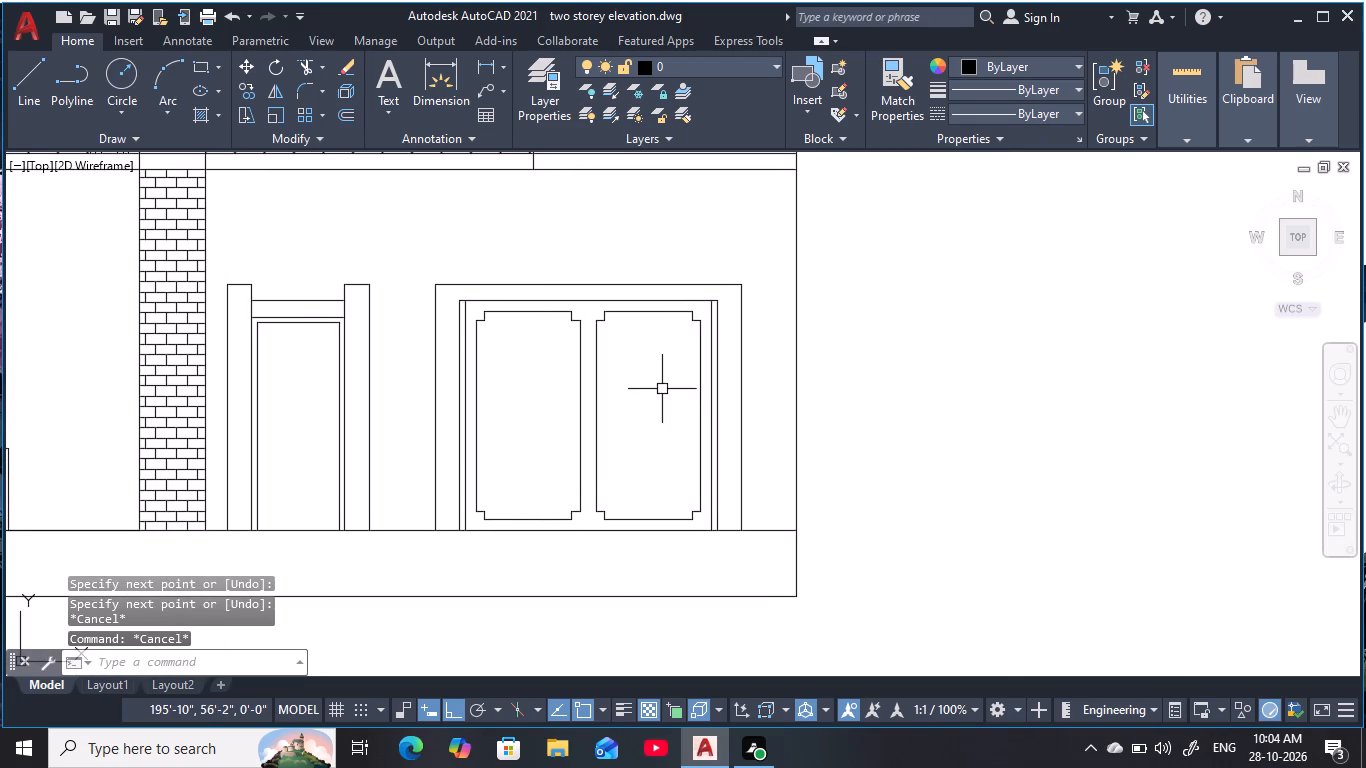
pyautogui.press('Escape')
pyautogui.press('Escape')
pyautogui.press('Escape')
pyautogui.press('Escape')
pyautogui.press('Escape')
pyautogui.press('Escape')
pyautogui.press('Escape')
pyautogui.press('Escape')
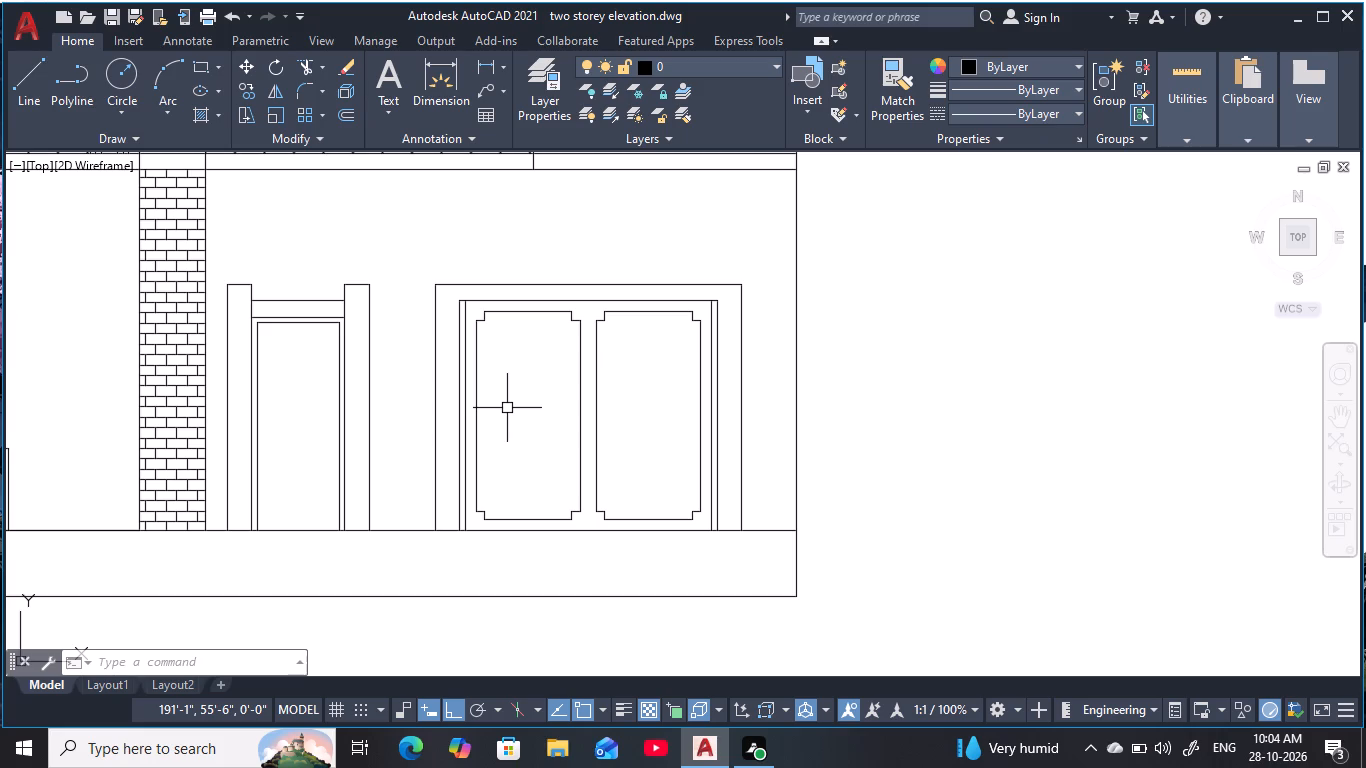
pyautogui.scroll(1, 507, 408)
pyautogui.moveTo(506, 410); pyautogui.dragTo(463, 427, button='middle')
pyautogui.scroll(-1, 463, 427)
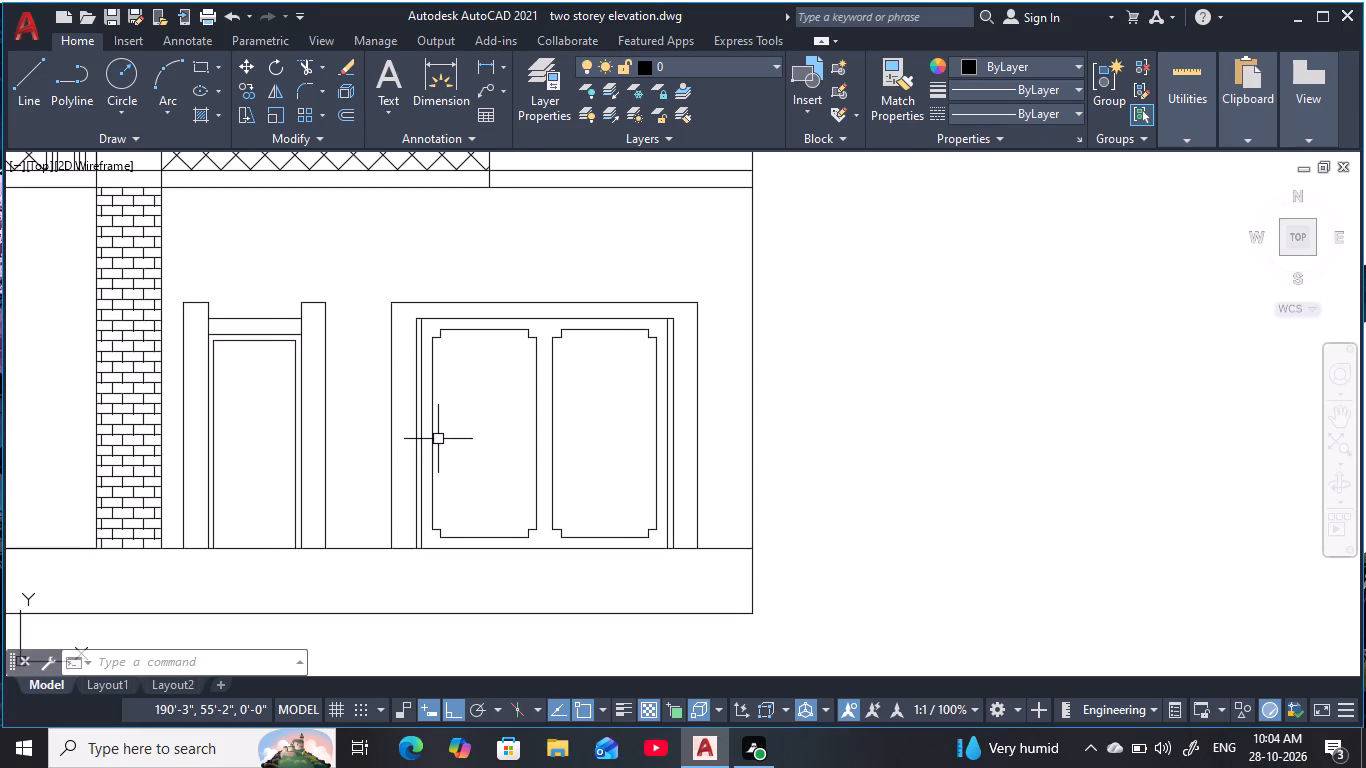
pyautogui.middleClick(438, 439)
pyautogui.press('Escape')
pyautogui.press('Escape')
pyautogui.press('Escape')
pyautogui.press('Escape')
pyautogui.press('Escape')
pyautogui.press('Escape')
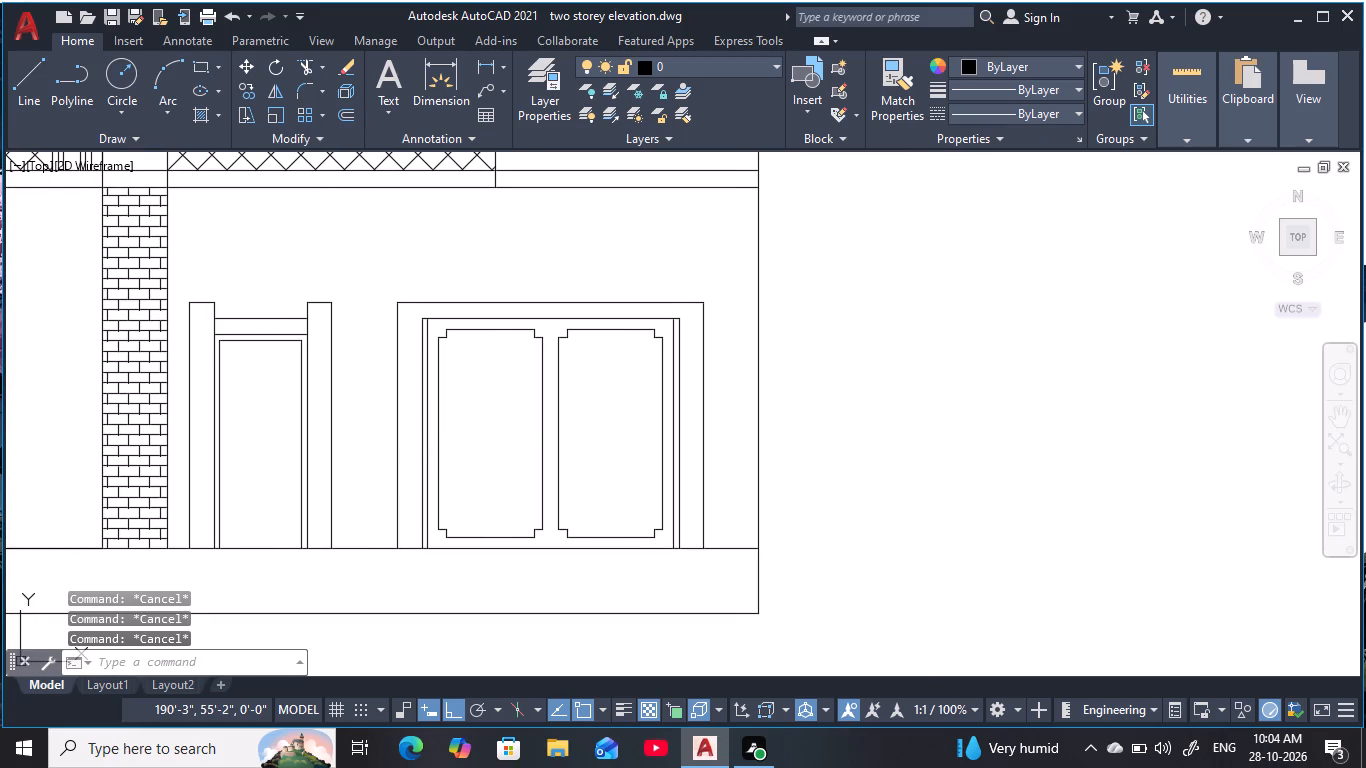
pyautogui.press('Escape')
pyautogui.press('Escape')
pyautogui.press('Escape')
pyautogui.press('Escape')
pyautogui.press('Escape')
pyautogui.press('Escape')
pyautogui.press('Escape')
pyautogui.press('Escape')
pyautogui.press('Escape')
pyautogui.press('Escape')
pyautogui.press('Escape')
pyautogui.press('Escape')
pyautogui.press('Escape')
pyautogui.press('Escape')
# Hatch the two notched panels of the wide ground-floor opening with the ANSI37 pattern.
pyautogui.write('h')
pyautogui.press('space')
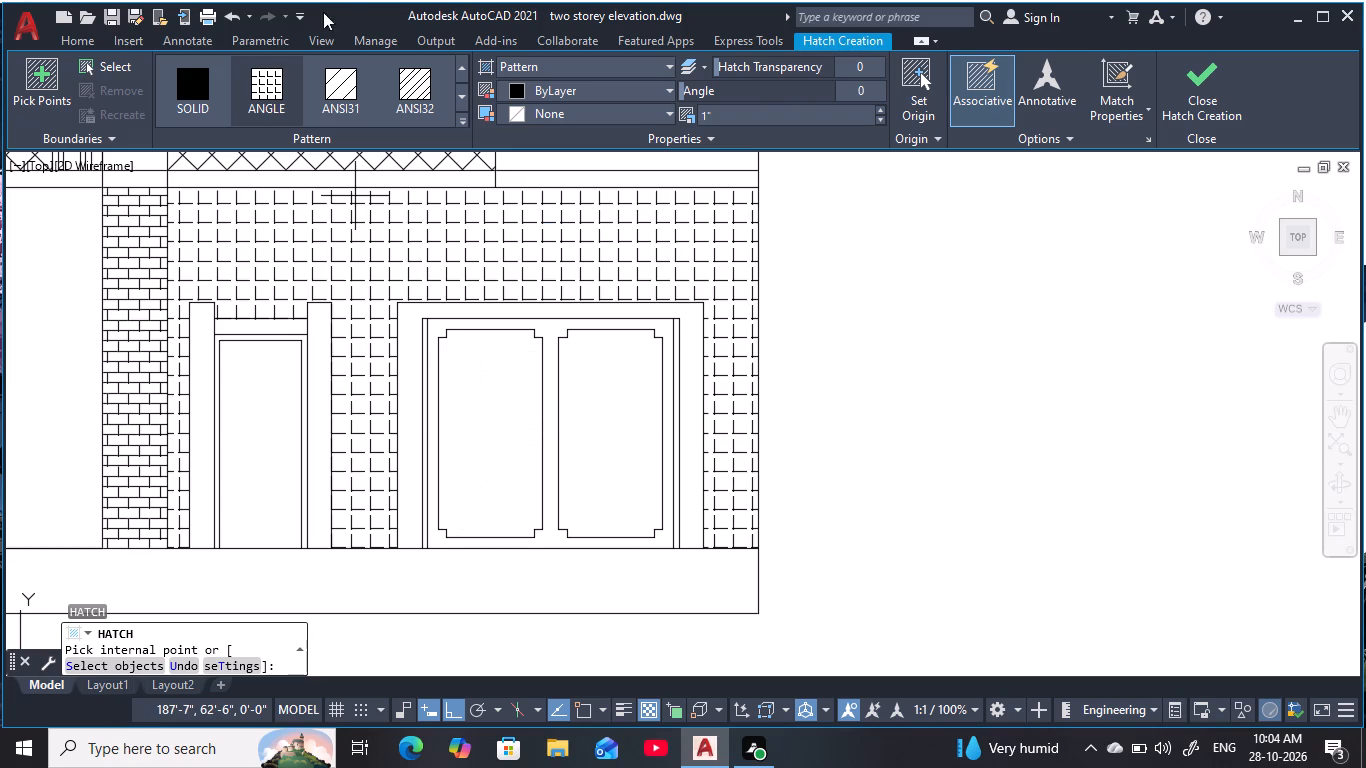
pyautogui.click(459, 125)
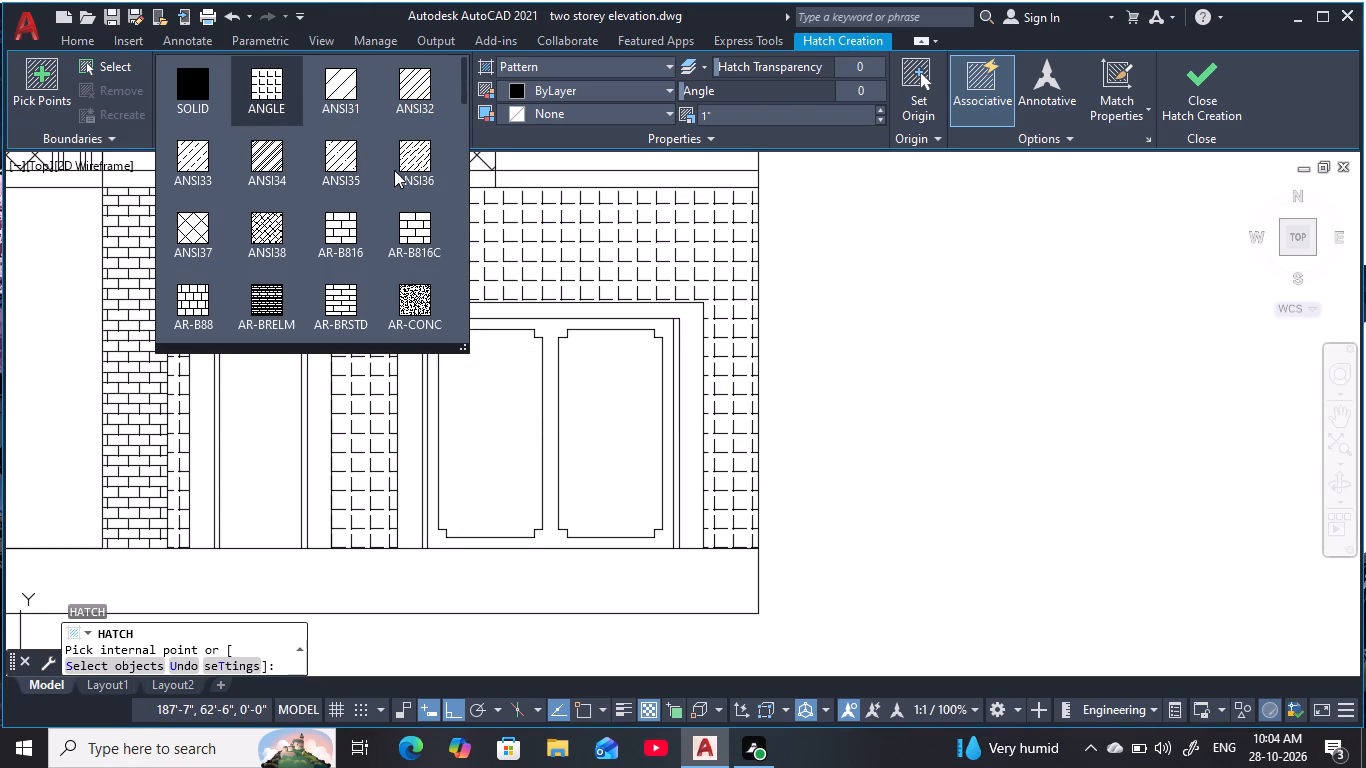
pyautogui.click(218, 239)
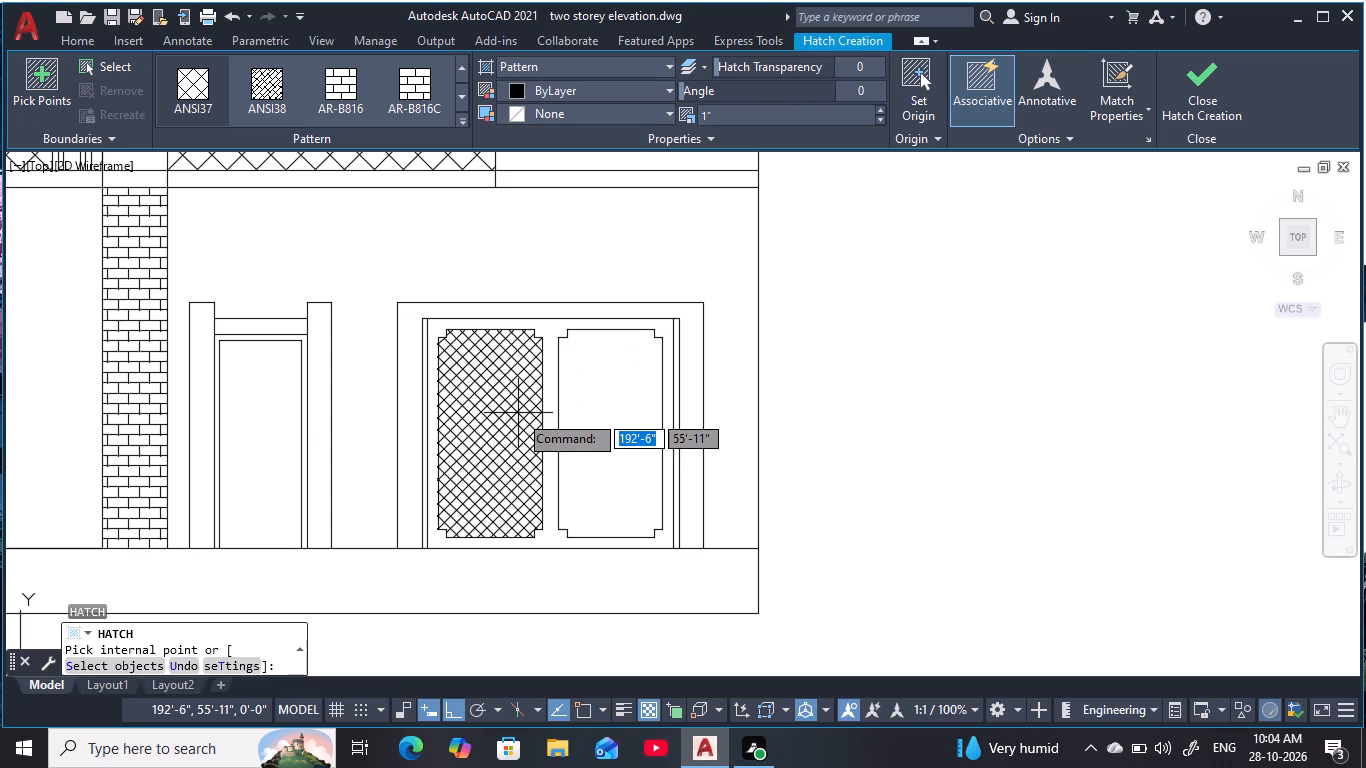
pyautogui.click(518, 413)
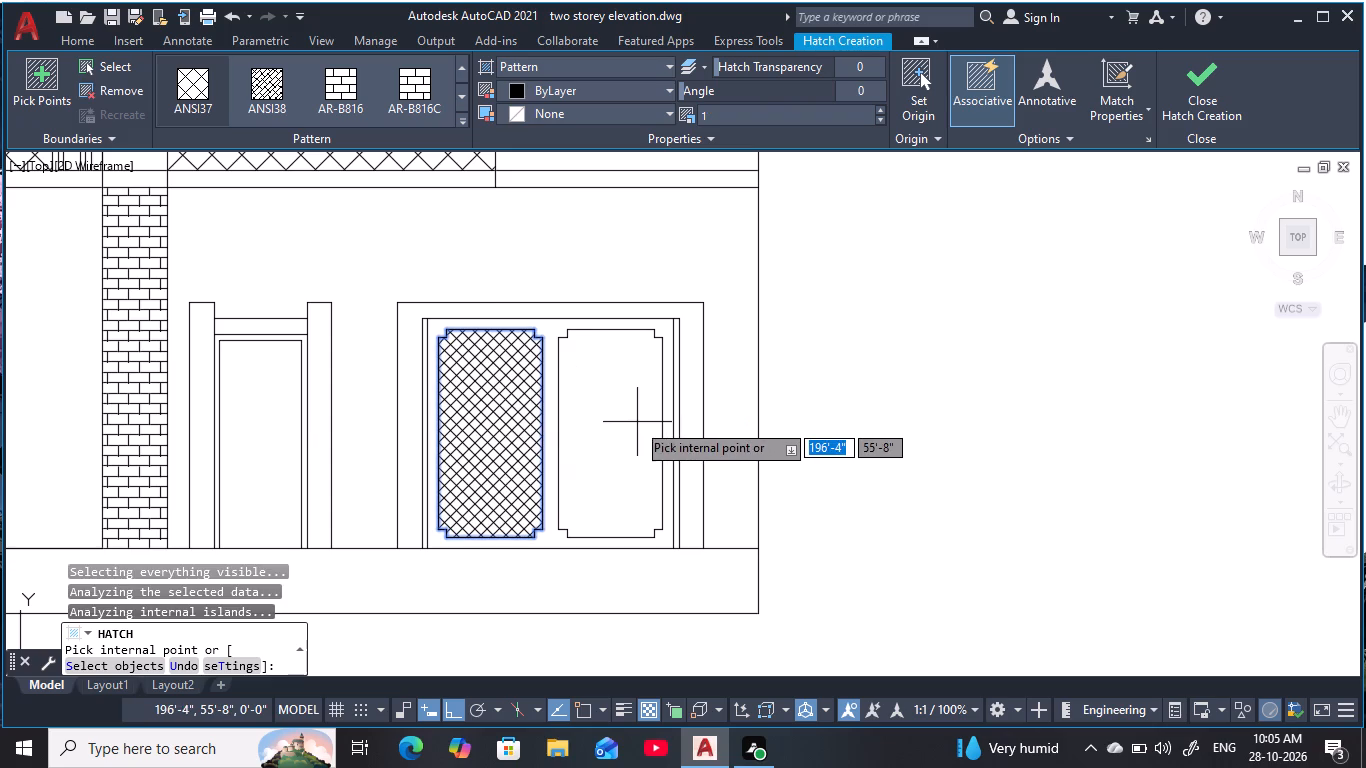
pyautogui.click(608, 416)
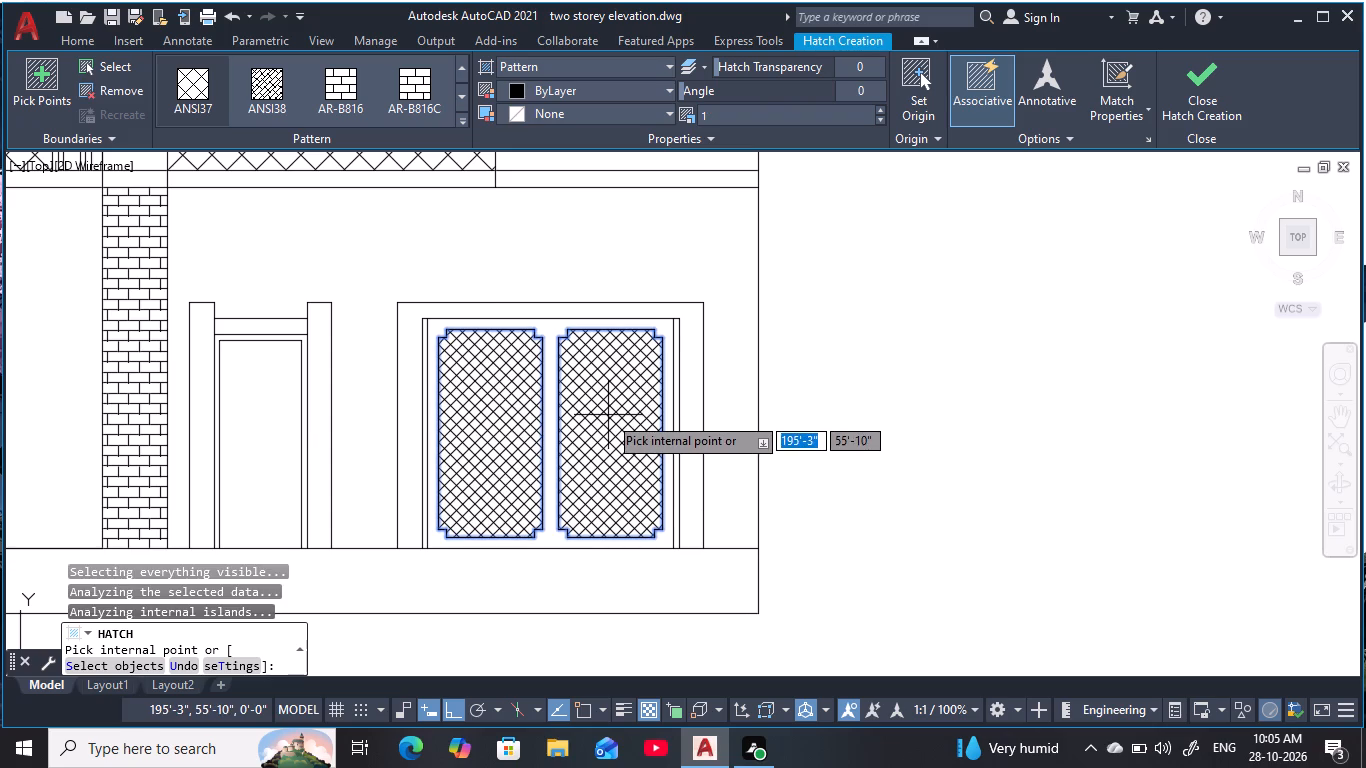
pyautogui.press('Escape')
pyautogui.press('Escape')
pyautogui.press('Escape')
pyautogui.press('Escape')
pyautogui.press('Escape')
pyautogui.press('Escape')
pyautogui.press('Escape')
pyautogui.press('Escape')
pyautogui.press('Escape')
pyautogui.press('Escape')
pyautogui.press('Escape')
pyautogui.press('Escape')
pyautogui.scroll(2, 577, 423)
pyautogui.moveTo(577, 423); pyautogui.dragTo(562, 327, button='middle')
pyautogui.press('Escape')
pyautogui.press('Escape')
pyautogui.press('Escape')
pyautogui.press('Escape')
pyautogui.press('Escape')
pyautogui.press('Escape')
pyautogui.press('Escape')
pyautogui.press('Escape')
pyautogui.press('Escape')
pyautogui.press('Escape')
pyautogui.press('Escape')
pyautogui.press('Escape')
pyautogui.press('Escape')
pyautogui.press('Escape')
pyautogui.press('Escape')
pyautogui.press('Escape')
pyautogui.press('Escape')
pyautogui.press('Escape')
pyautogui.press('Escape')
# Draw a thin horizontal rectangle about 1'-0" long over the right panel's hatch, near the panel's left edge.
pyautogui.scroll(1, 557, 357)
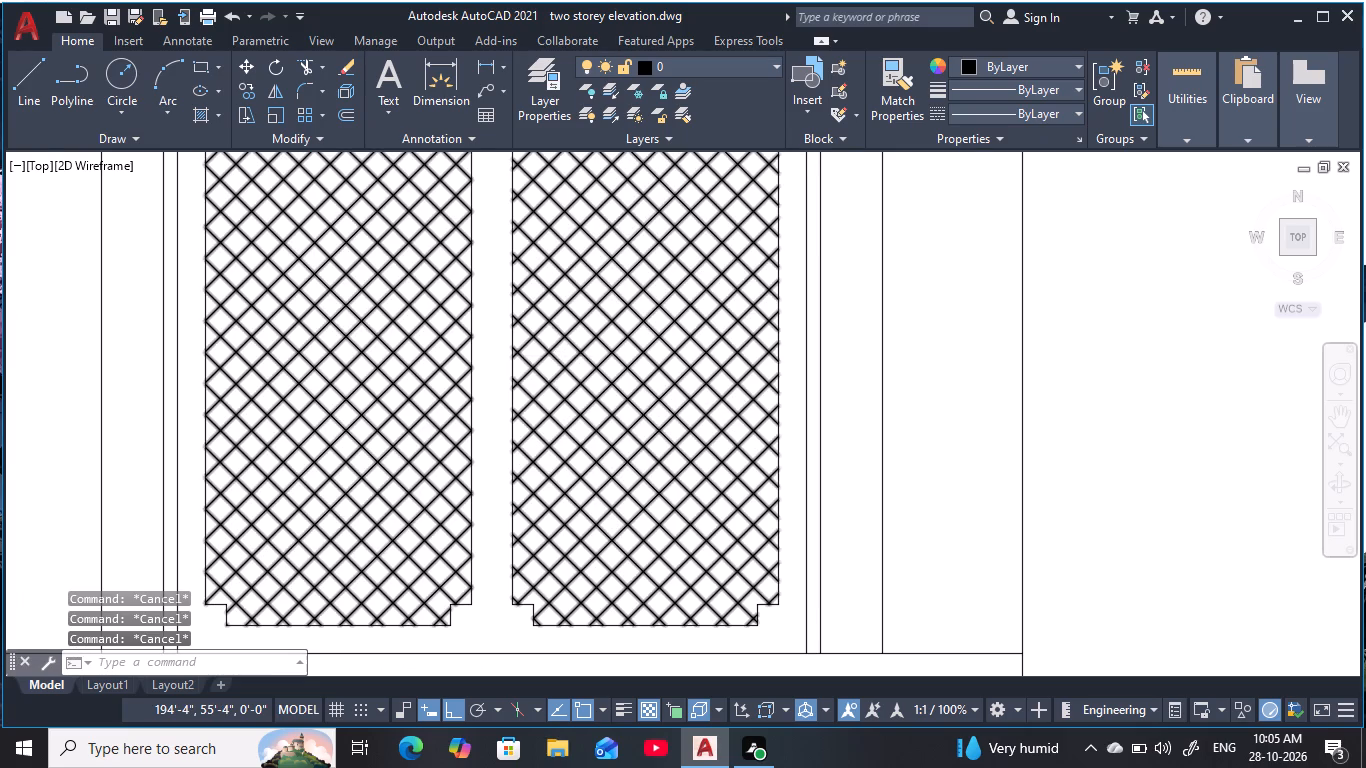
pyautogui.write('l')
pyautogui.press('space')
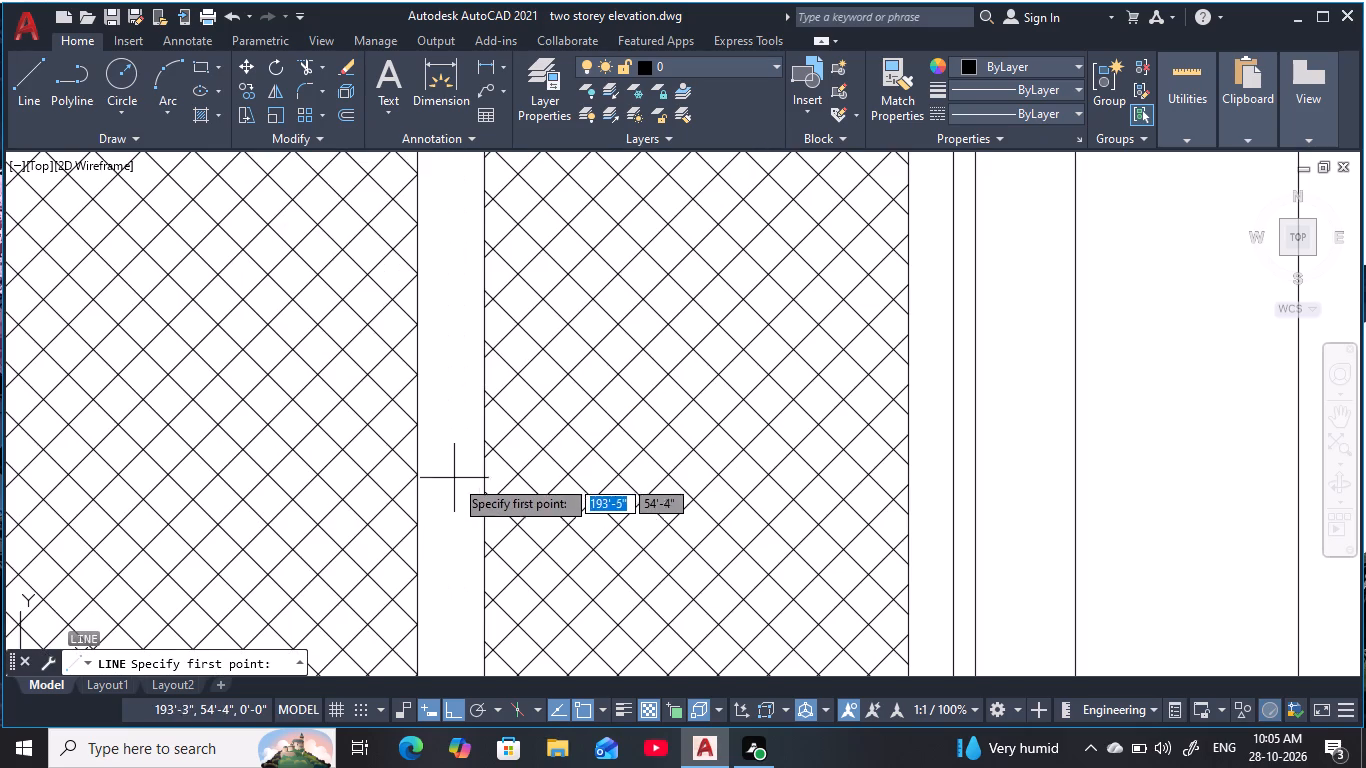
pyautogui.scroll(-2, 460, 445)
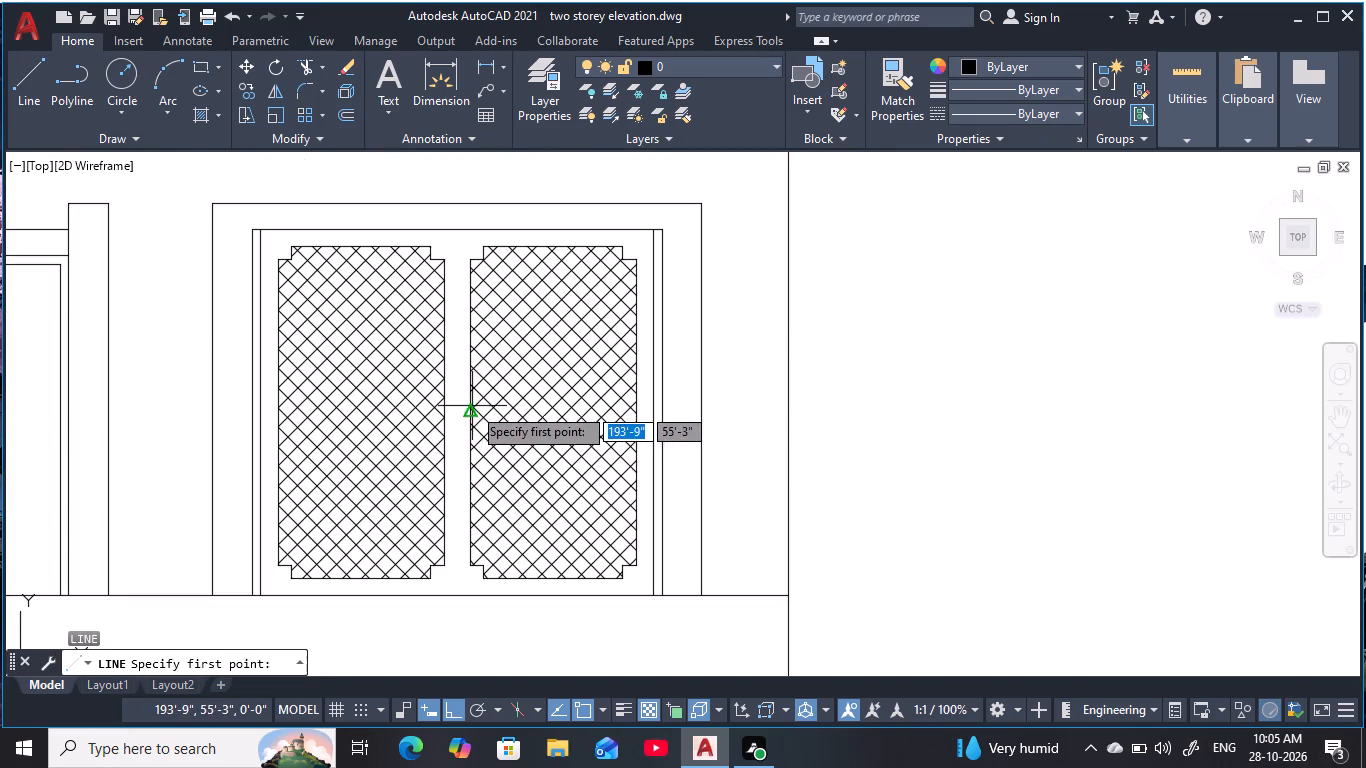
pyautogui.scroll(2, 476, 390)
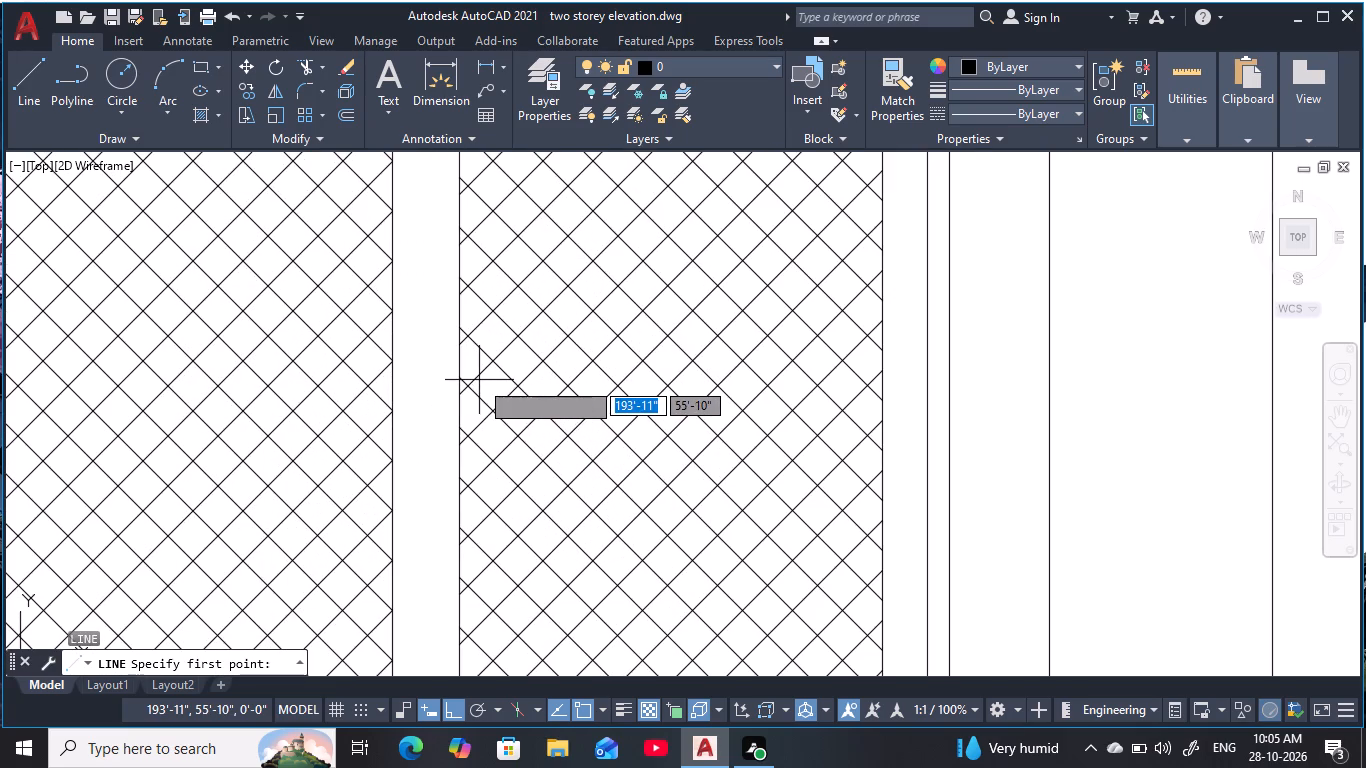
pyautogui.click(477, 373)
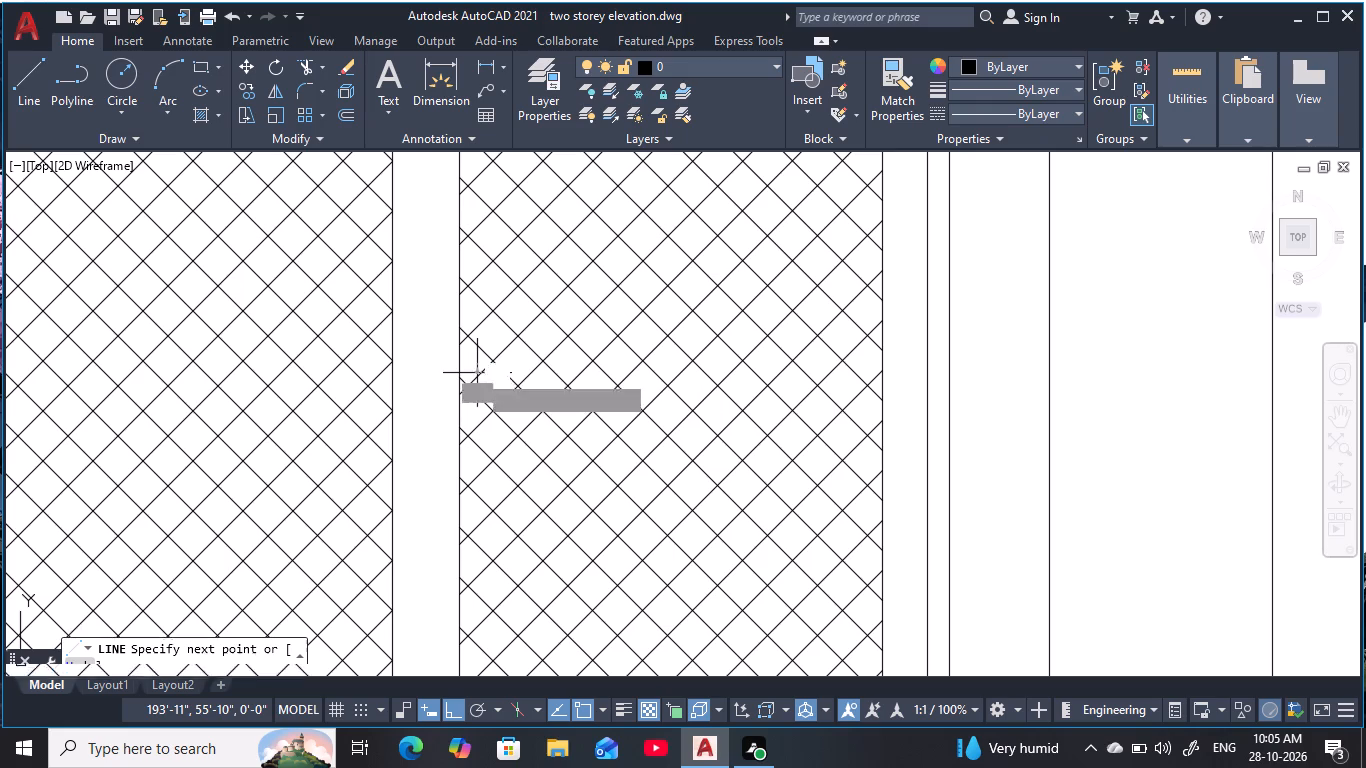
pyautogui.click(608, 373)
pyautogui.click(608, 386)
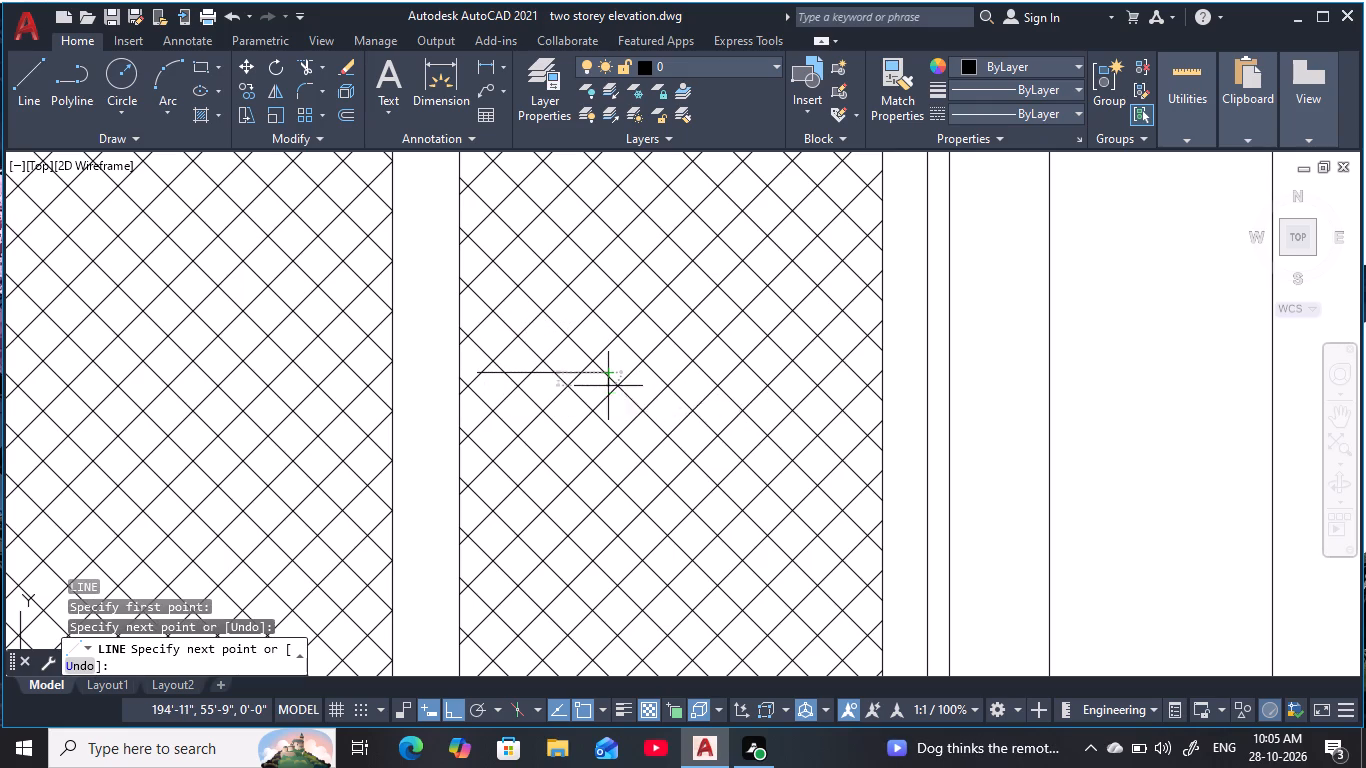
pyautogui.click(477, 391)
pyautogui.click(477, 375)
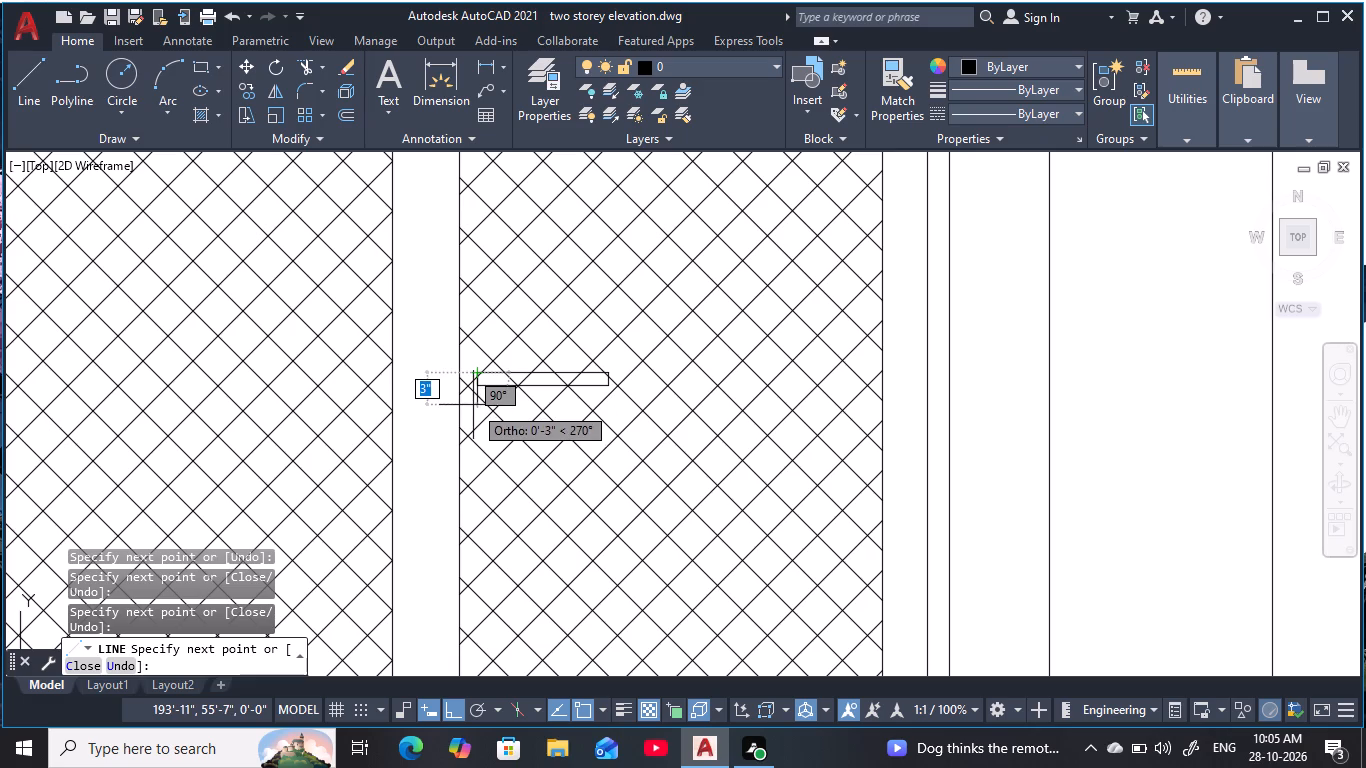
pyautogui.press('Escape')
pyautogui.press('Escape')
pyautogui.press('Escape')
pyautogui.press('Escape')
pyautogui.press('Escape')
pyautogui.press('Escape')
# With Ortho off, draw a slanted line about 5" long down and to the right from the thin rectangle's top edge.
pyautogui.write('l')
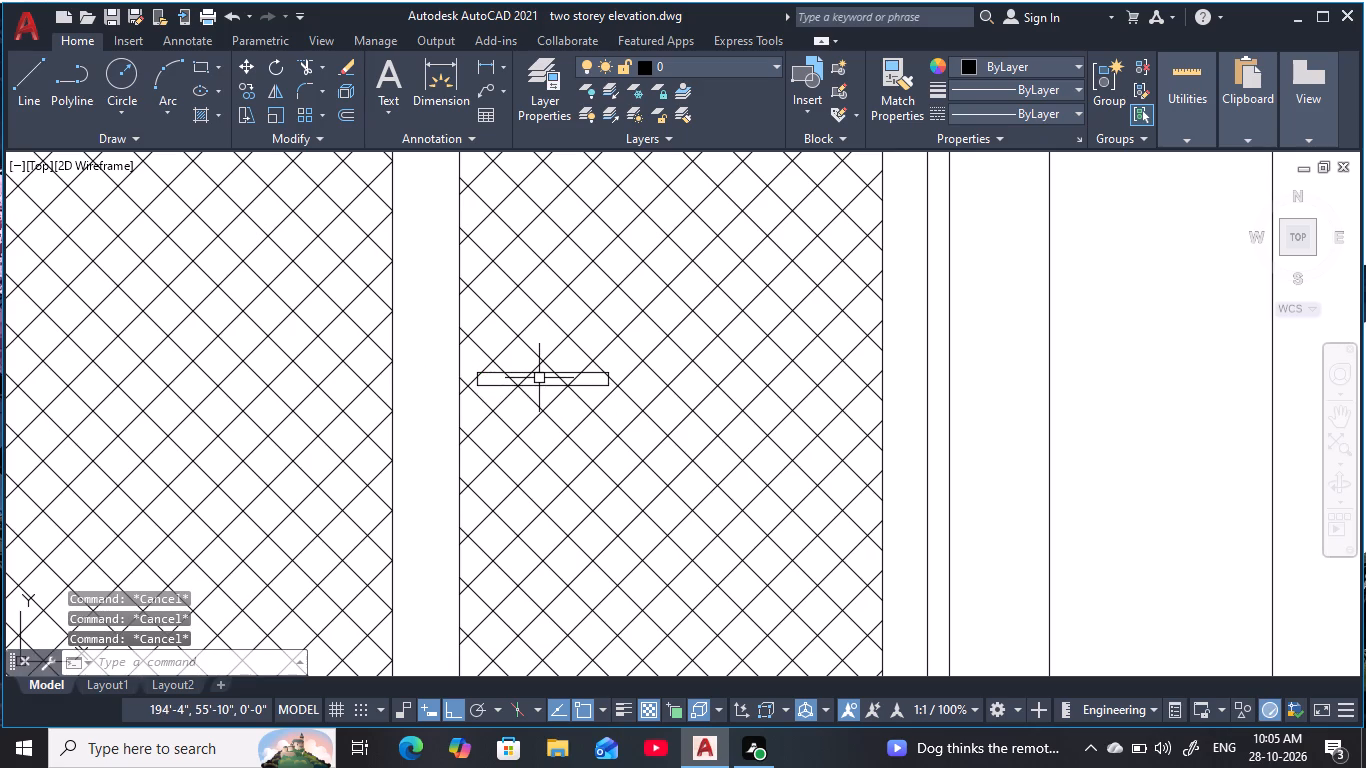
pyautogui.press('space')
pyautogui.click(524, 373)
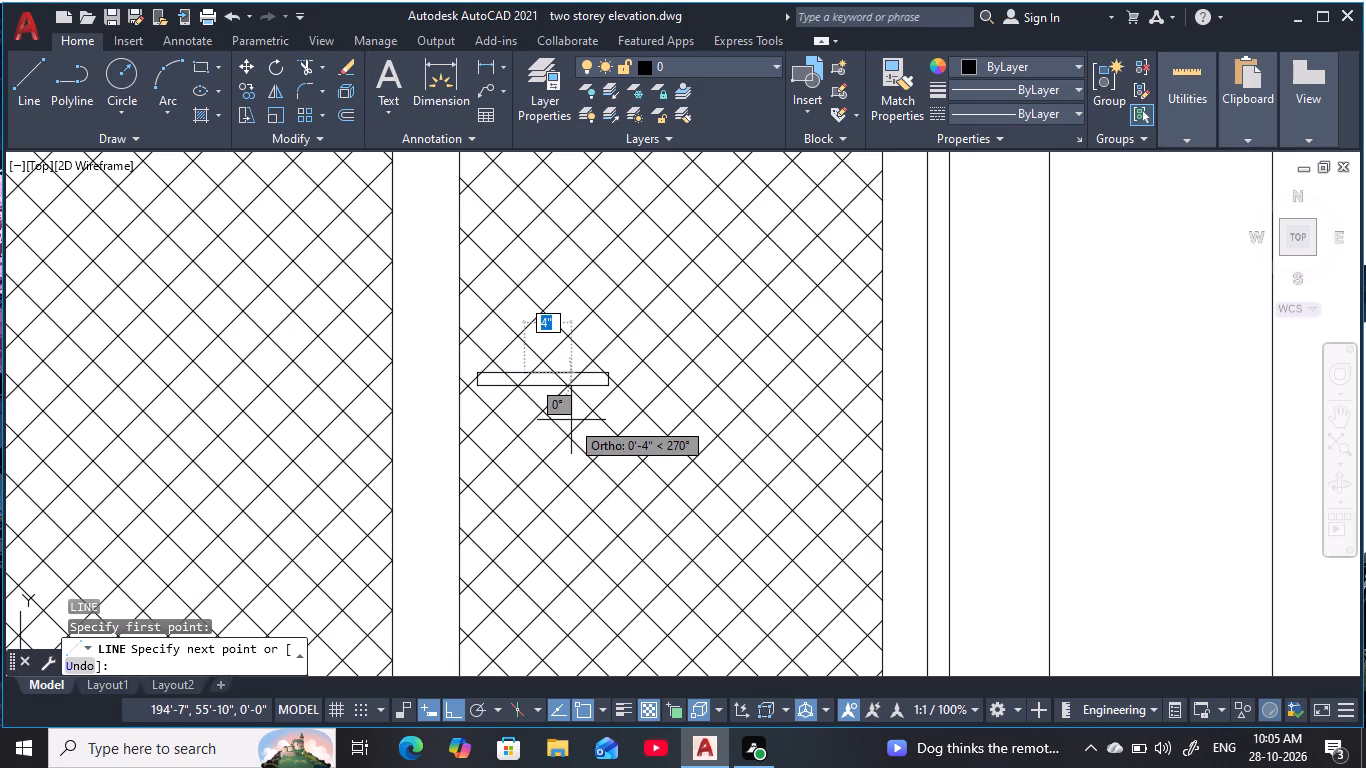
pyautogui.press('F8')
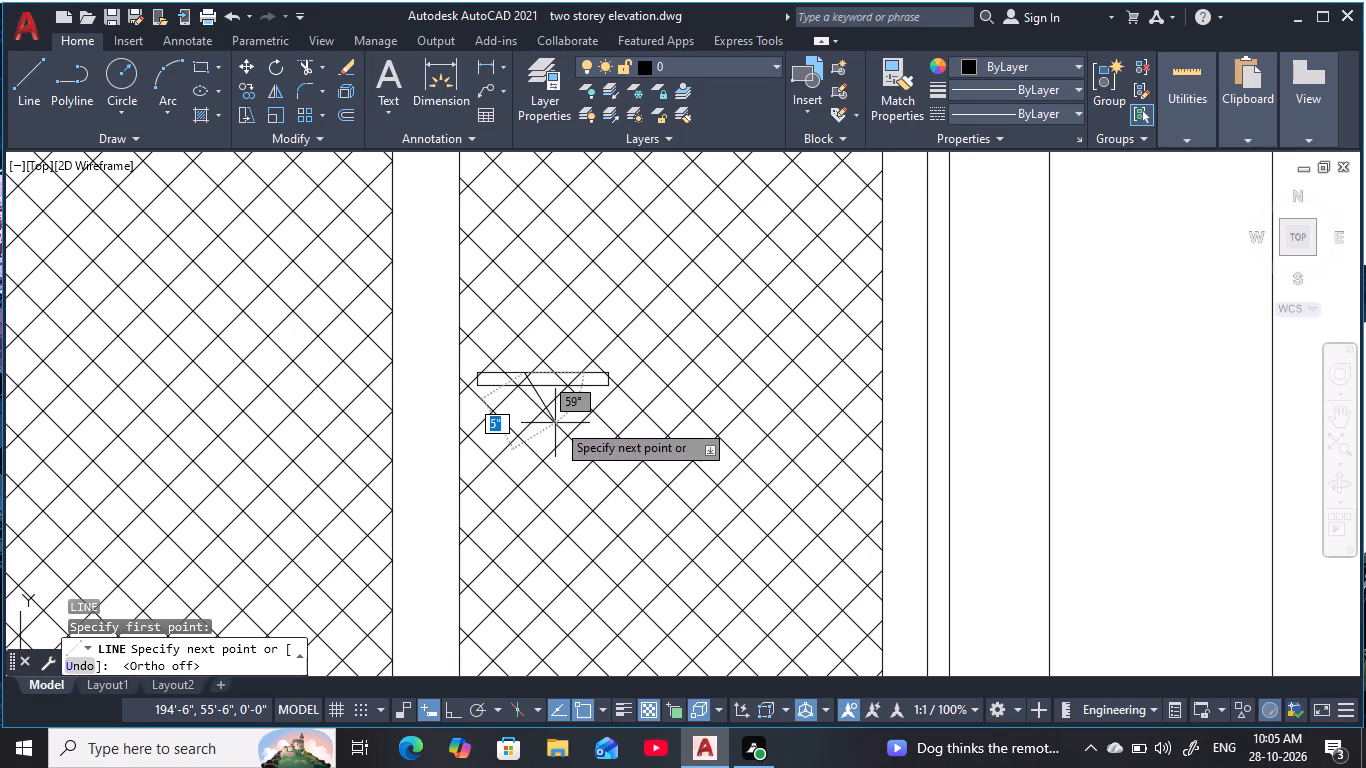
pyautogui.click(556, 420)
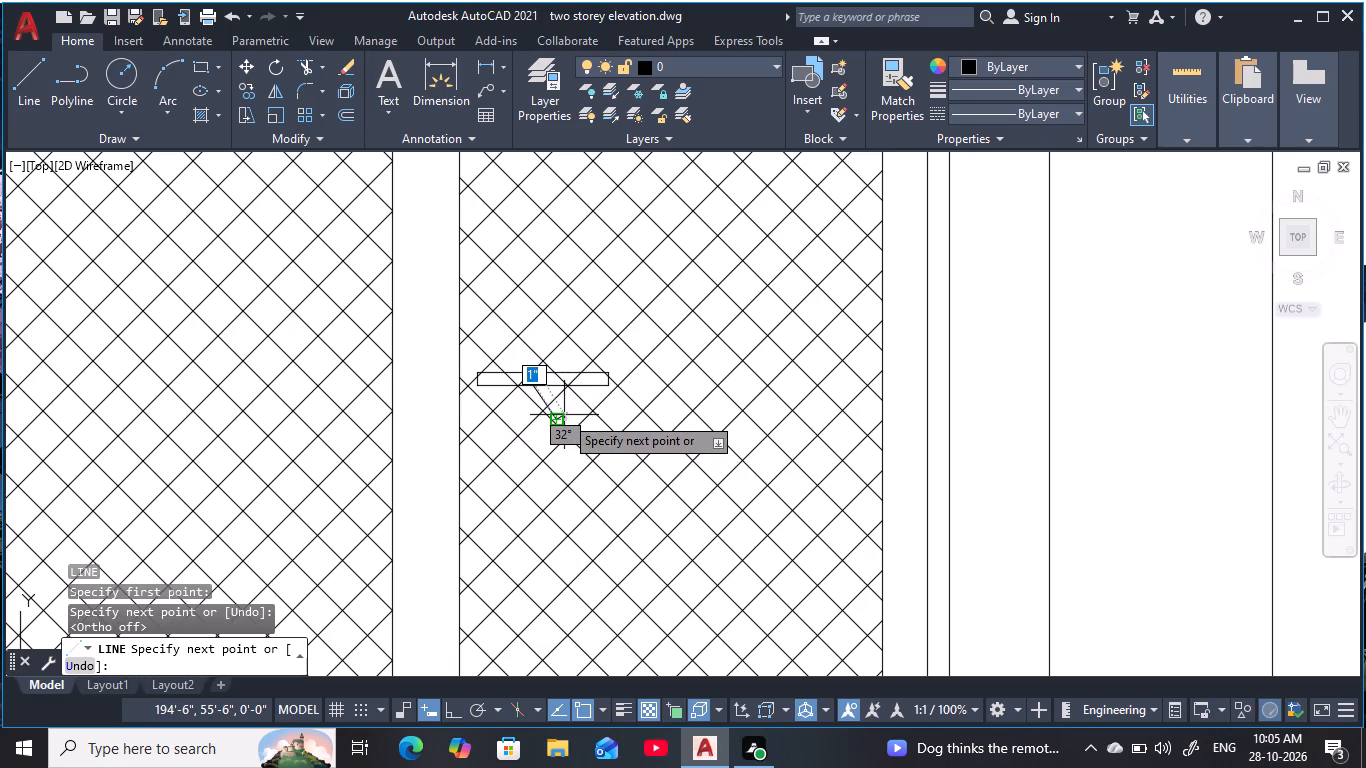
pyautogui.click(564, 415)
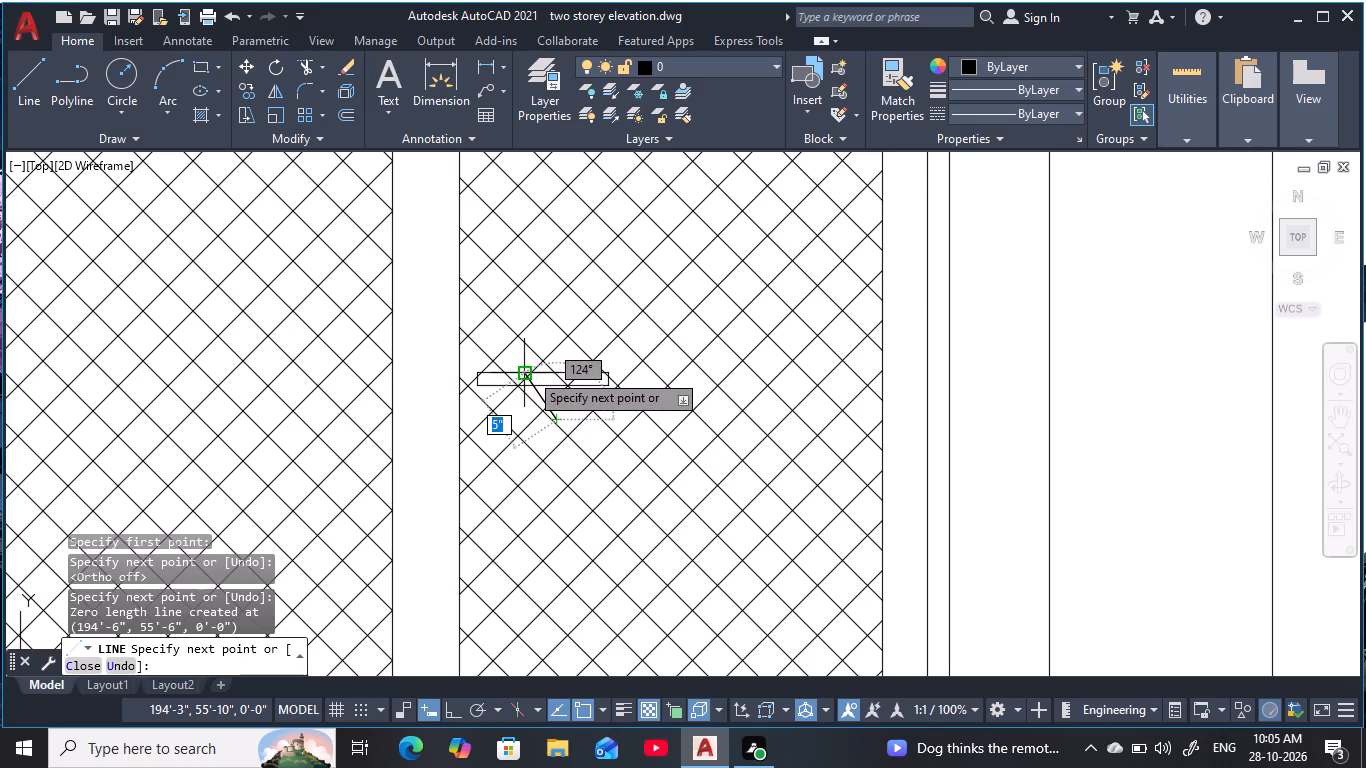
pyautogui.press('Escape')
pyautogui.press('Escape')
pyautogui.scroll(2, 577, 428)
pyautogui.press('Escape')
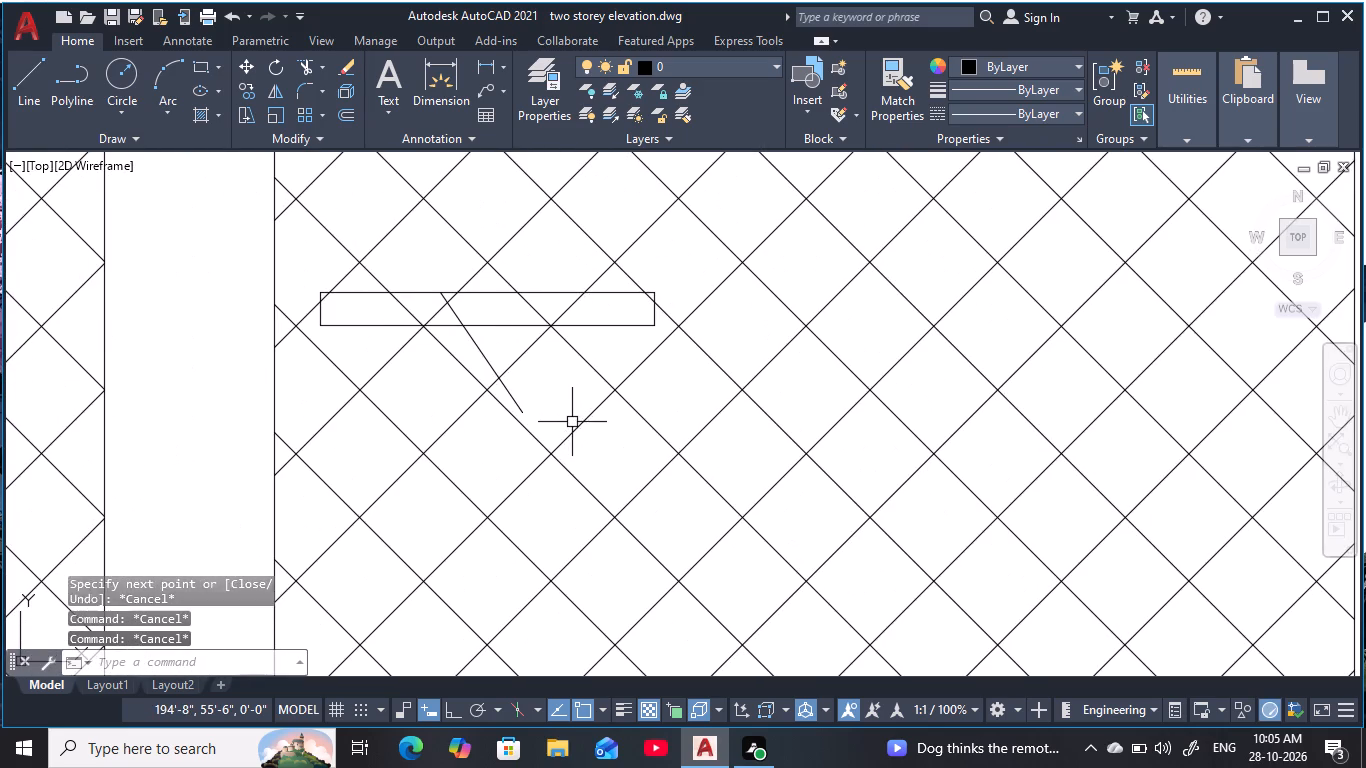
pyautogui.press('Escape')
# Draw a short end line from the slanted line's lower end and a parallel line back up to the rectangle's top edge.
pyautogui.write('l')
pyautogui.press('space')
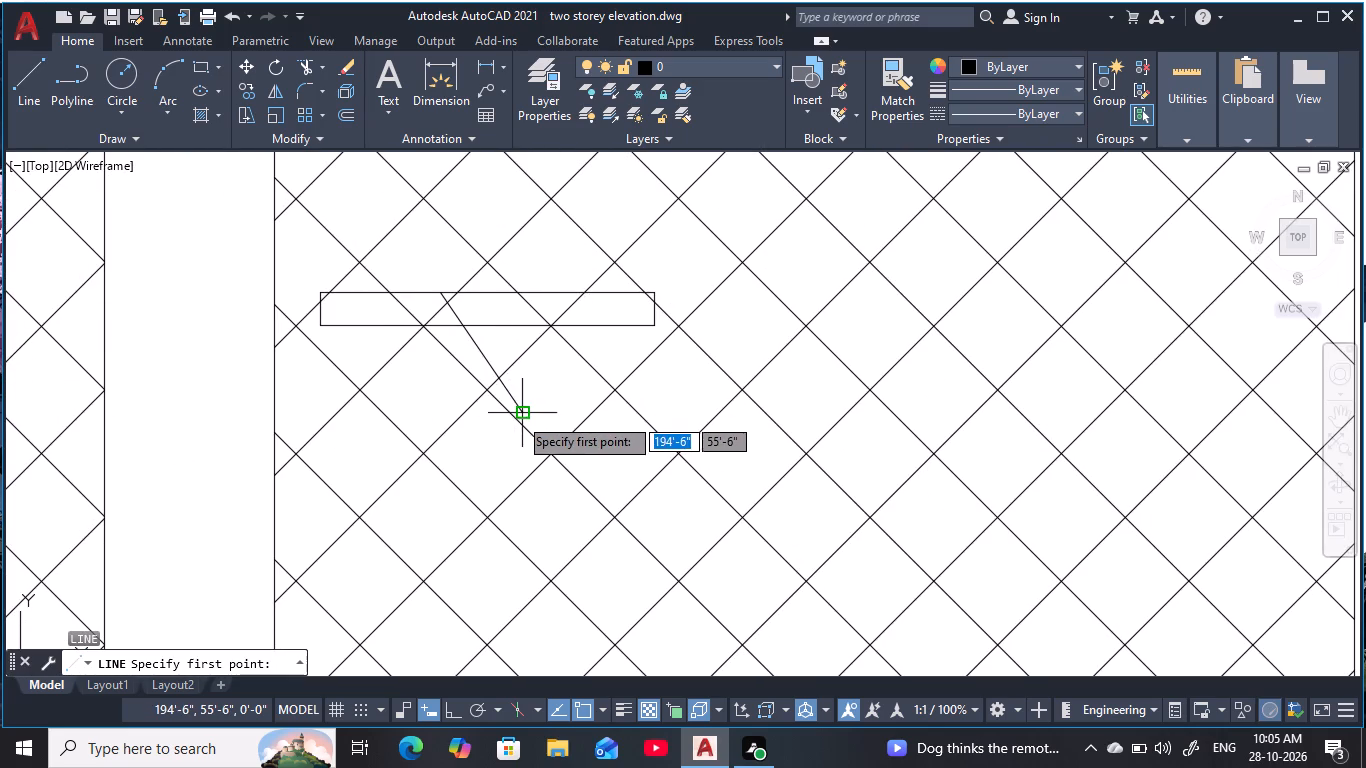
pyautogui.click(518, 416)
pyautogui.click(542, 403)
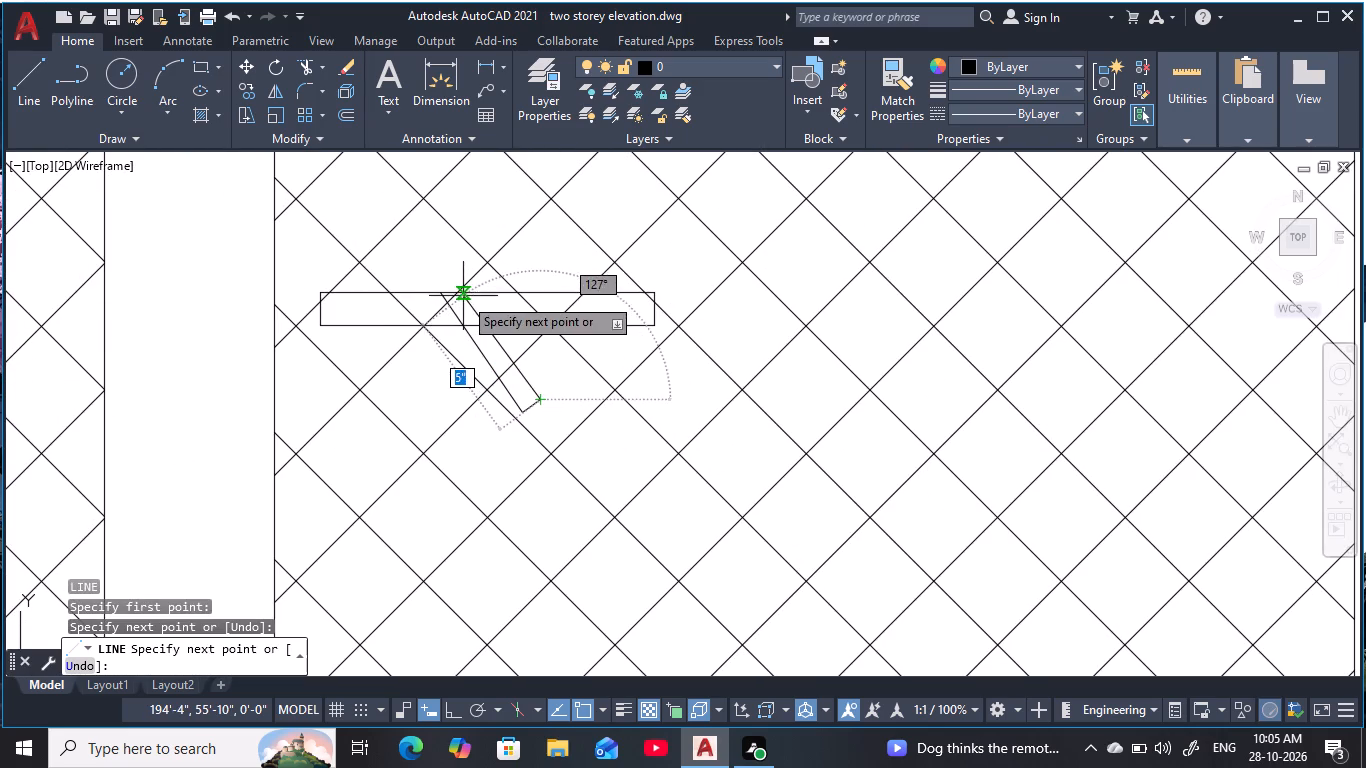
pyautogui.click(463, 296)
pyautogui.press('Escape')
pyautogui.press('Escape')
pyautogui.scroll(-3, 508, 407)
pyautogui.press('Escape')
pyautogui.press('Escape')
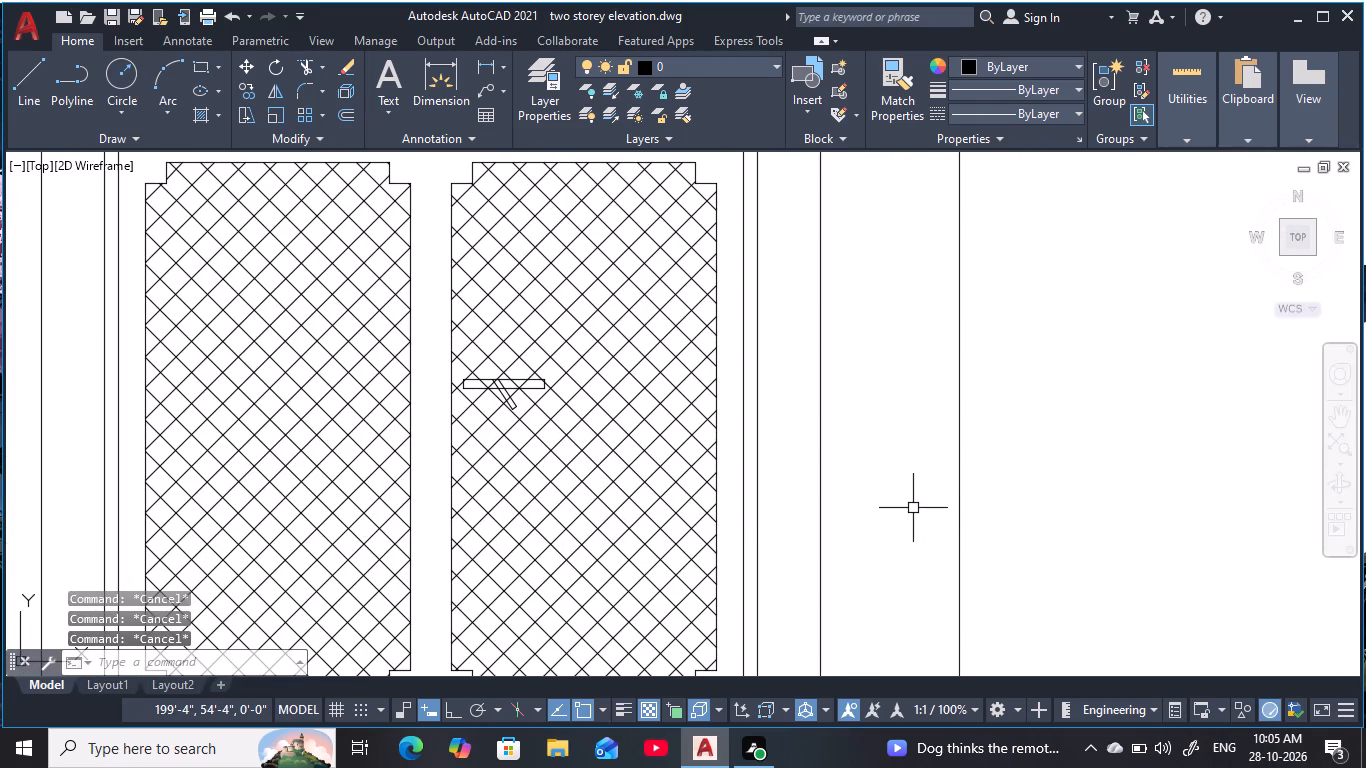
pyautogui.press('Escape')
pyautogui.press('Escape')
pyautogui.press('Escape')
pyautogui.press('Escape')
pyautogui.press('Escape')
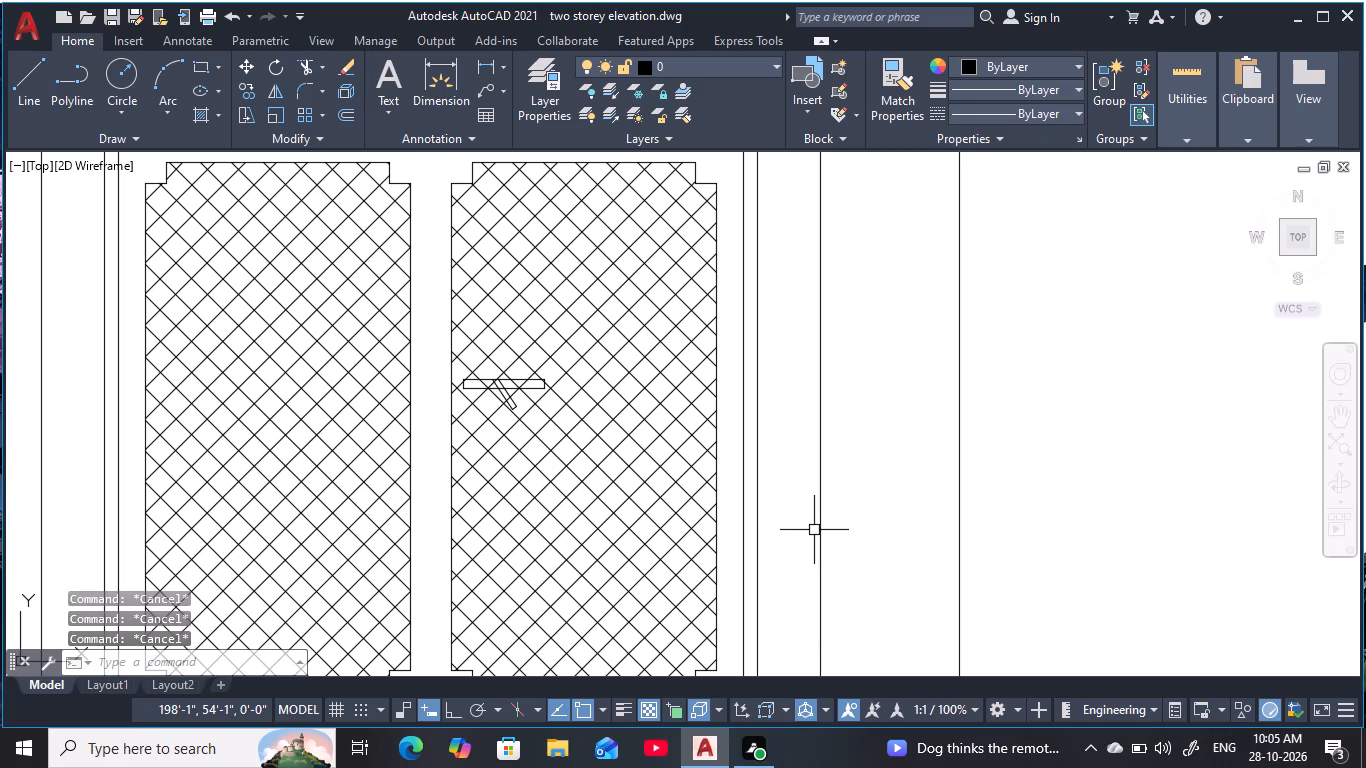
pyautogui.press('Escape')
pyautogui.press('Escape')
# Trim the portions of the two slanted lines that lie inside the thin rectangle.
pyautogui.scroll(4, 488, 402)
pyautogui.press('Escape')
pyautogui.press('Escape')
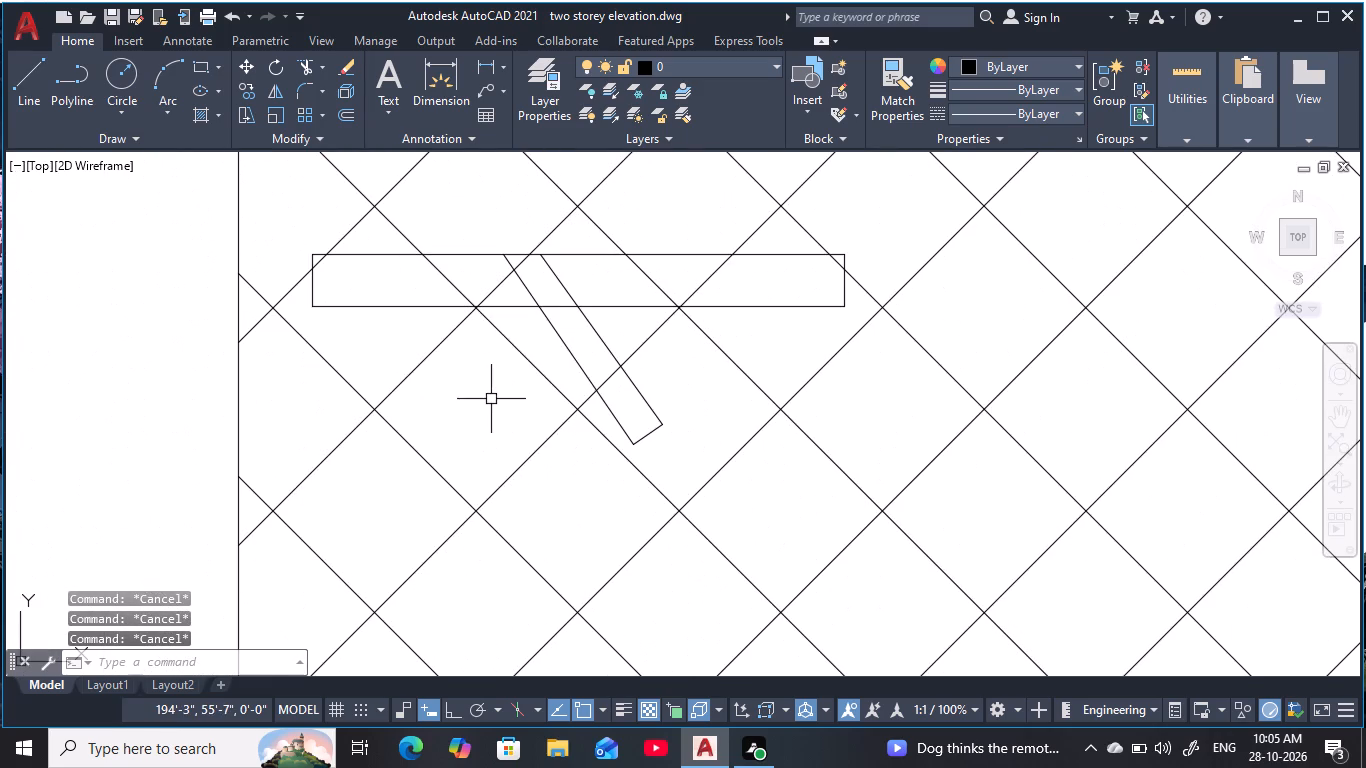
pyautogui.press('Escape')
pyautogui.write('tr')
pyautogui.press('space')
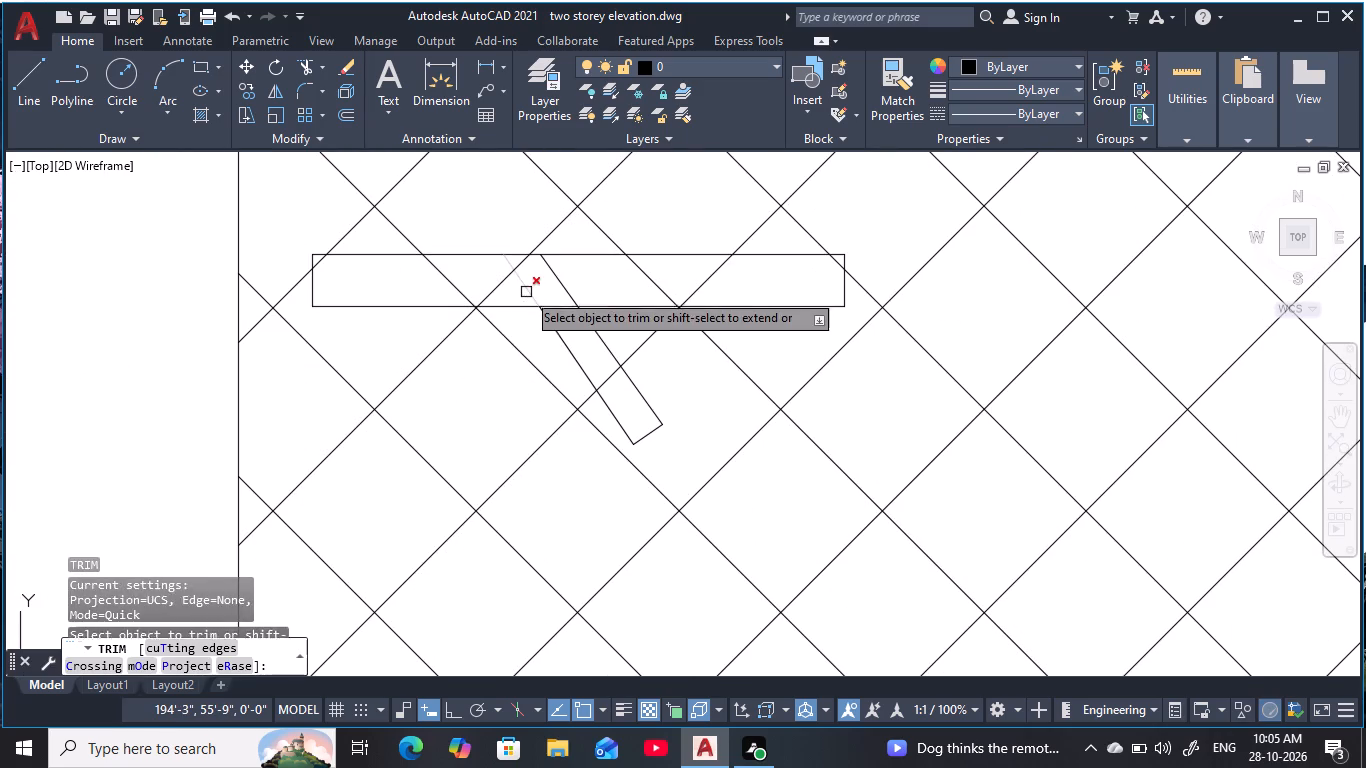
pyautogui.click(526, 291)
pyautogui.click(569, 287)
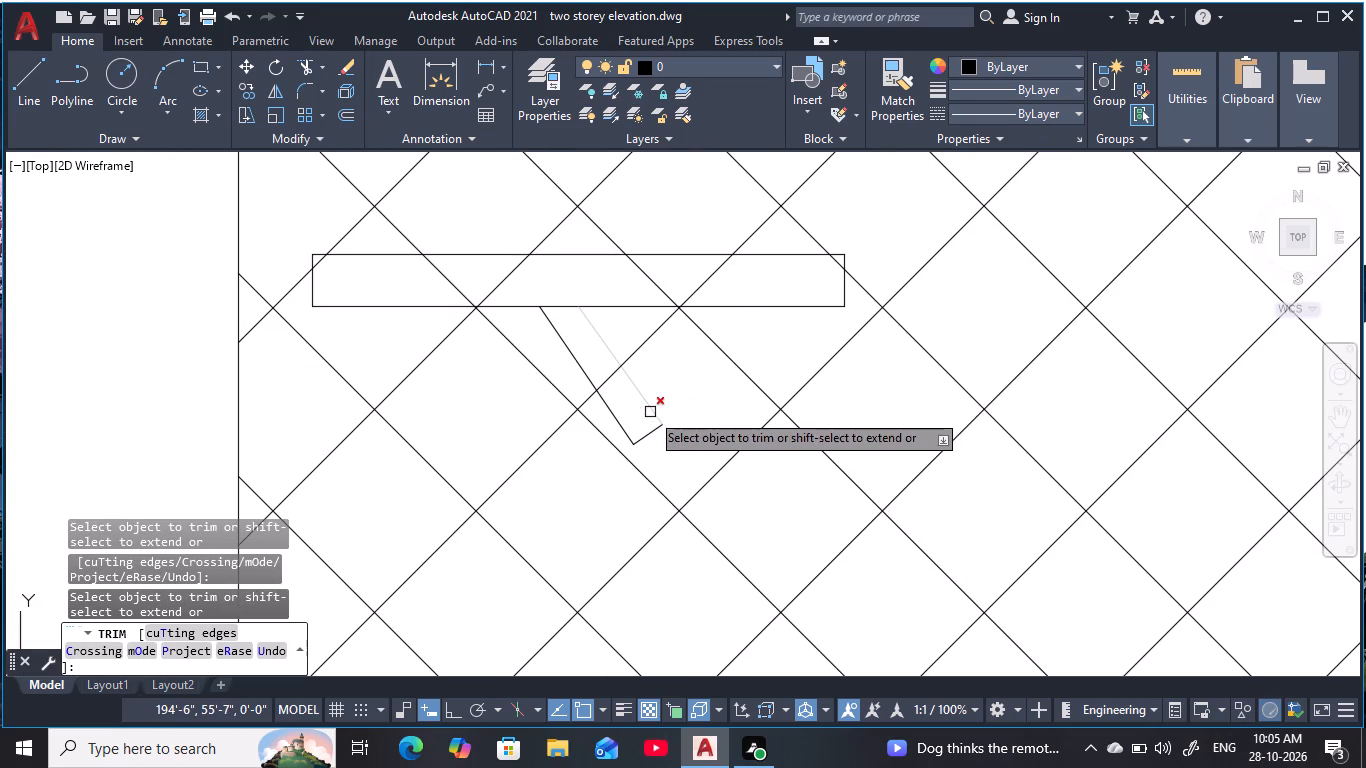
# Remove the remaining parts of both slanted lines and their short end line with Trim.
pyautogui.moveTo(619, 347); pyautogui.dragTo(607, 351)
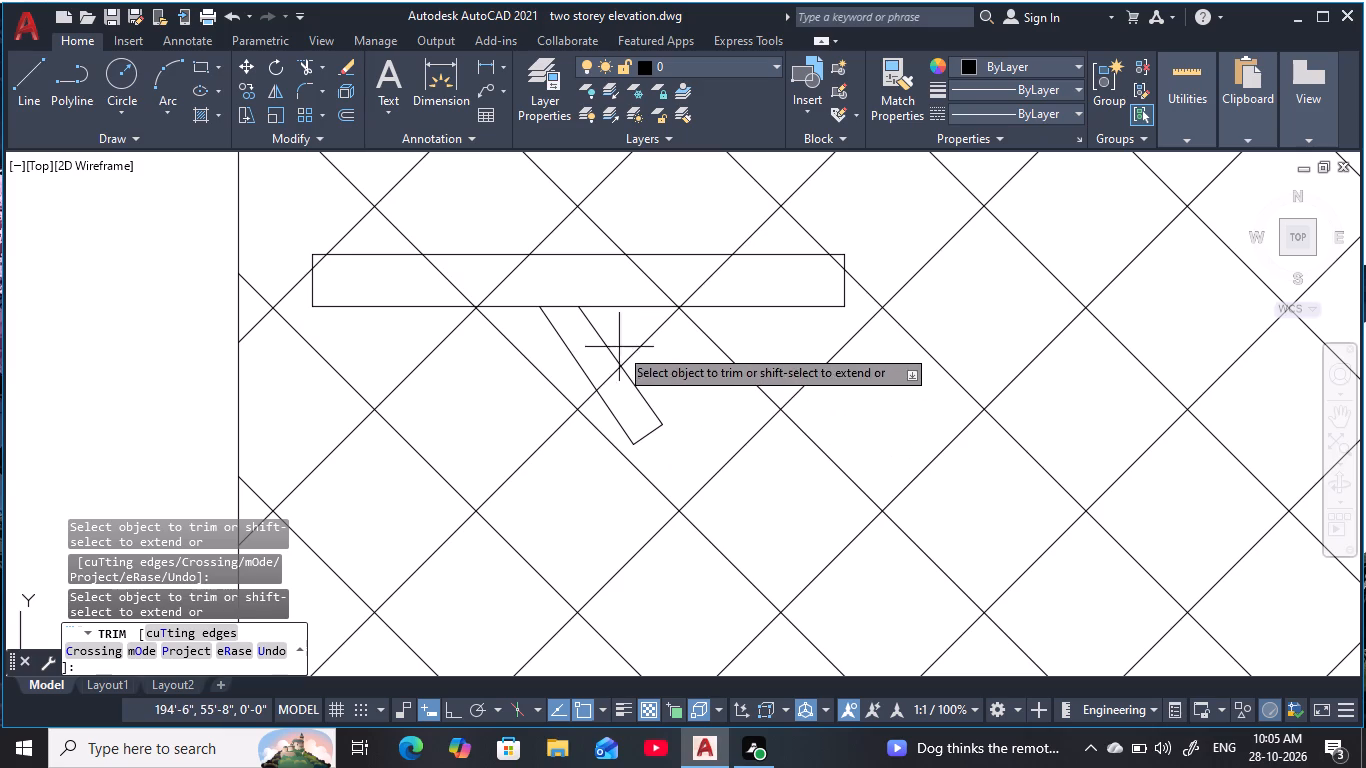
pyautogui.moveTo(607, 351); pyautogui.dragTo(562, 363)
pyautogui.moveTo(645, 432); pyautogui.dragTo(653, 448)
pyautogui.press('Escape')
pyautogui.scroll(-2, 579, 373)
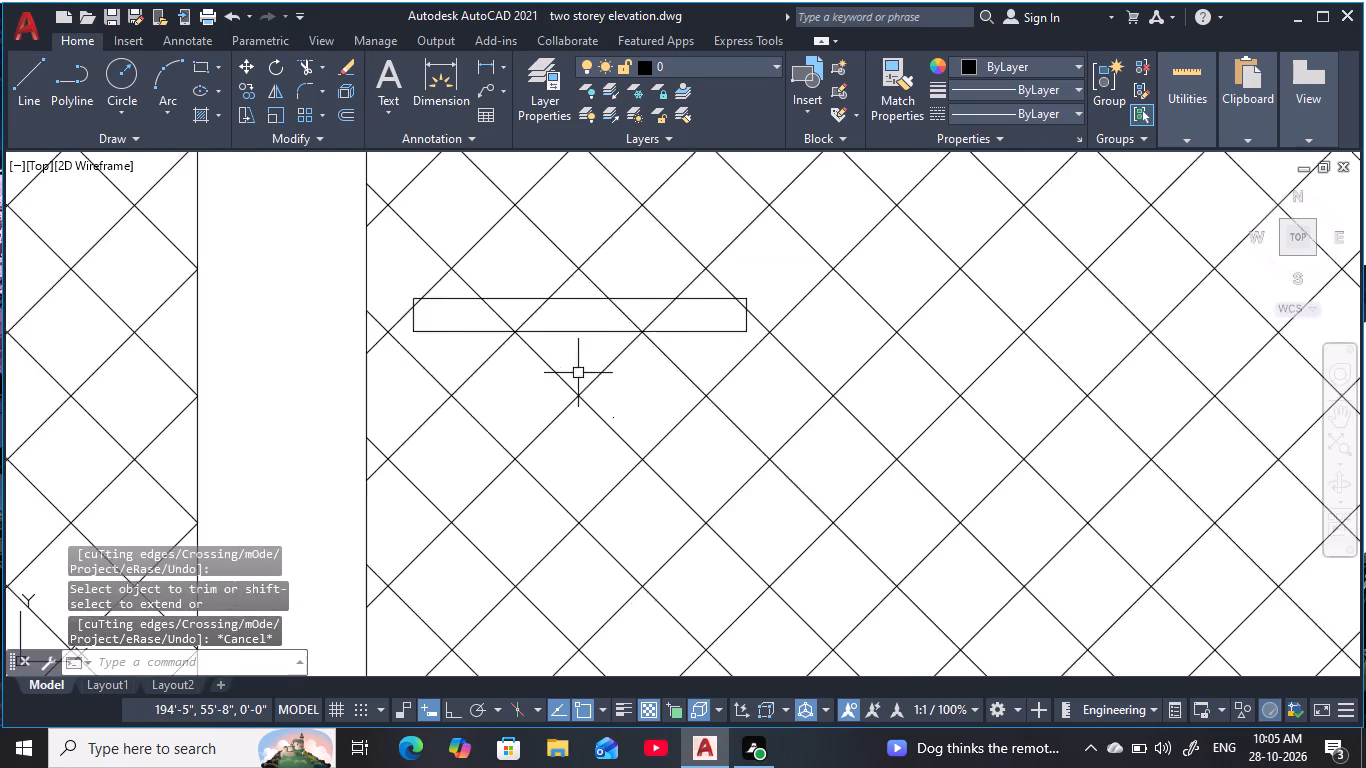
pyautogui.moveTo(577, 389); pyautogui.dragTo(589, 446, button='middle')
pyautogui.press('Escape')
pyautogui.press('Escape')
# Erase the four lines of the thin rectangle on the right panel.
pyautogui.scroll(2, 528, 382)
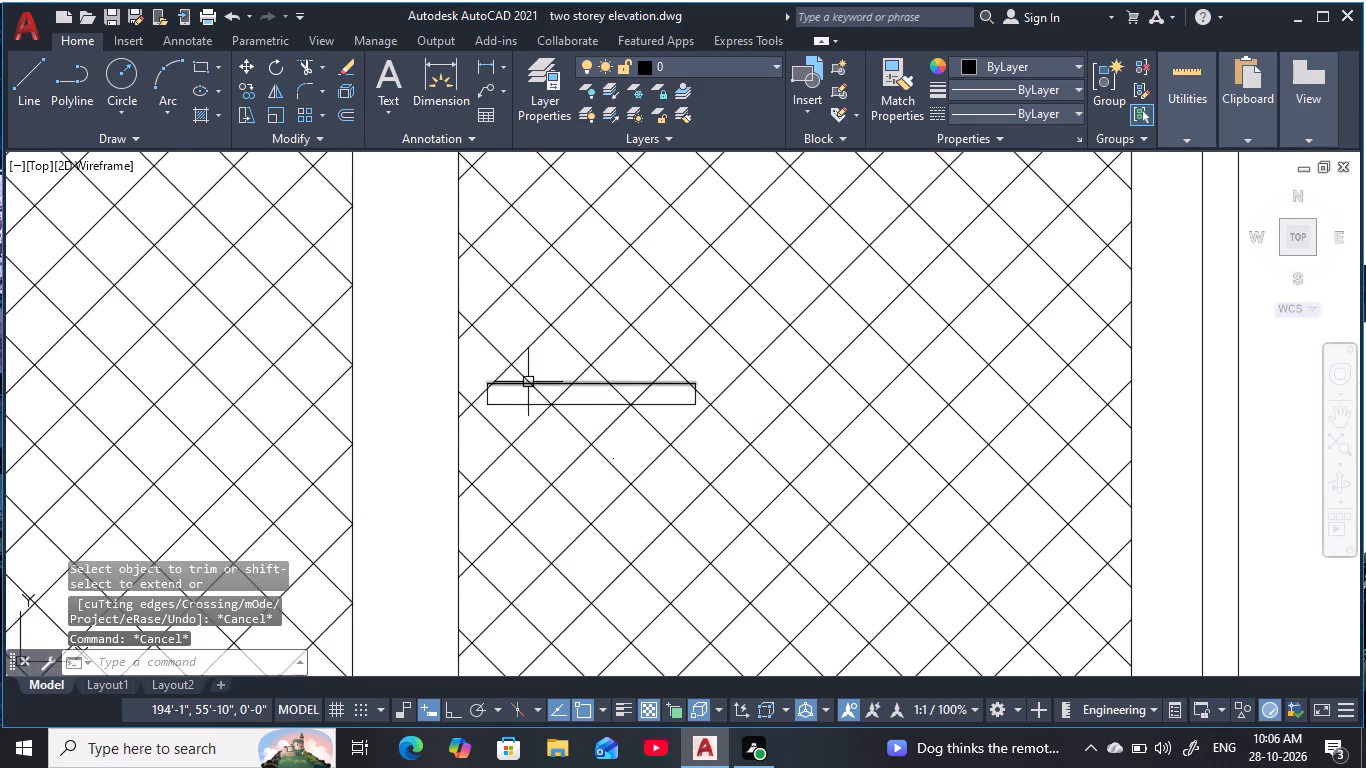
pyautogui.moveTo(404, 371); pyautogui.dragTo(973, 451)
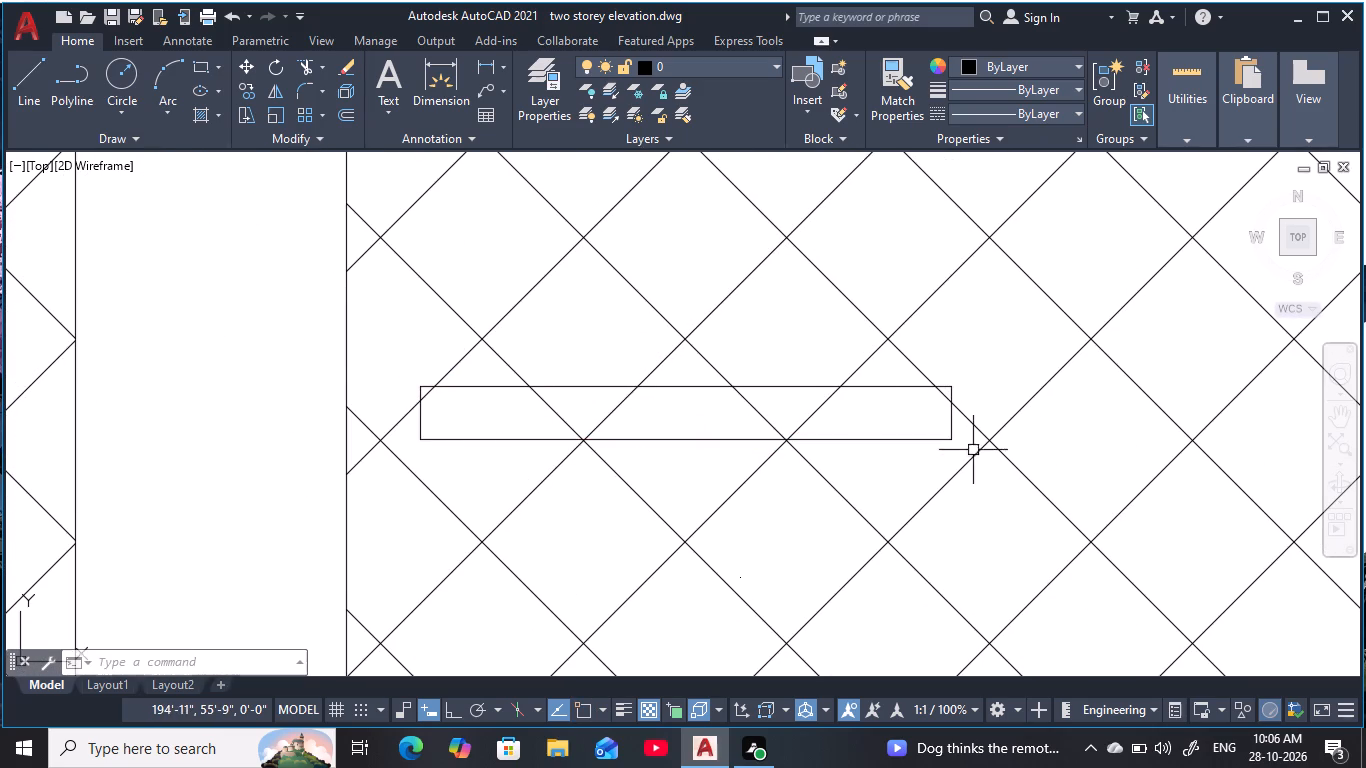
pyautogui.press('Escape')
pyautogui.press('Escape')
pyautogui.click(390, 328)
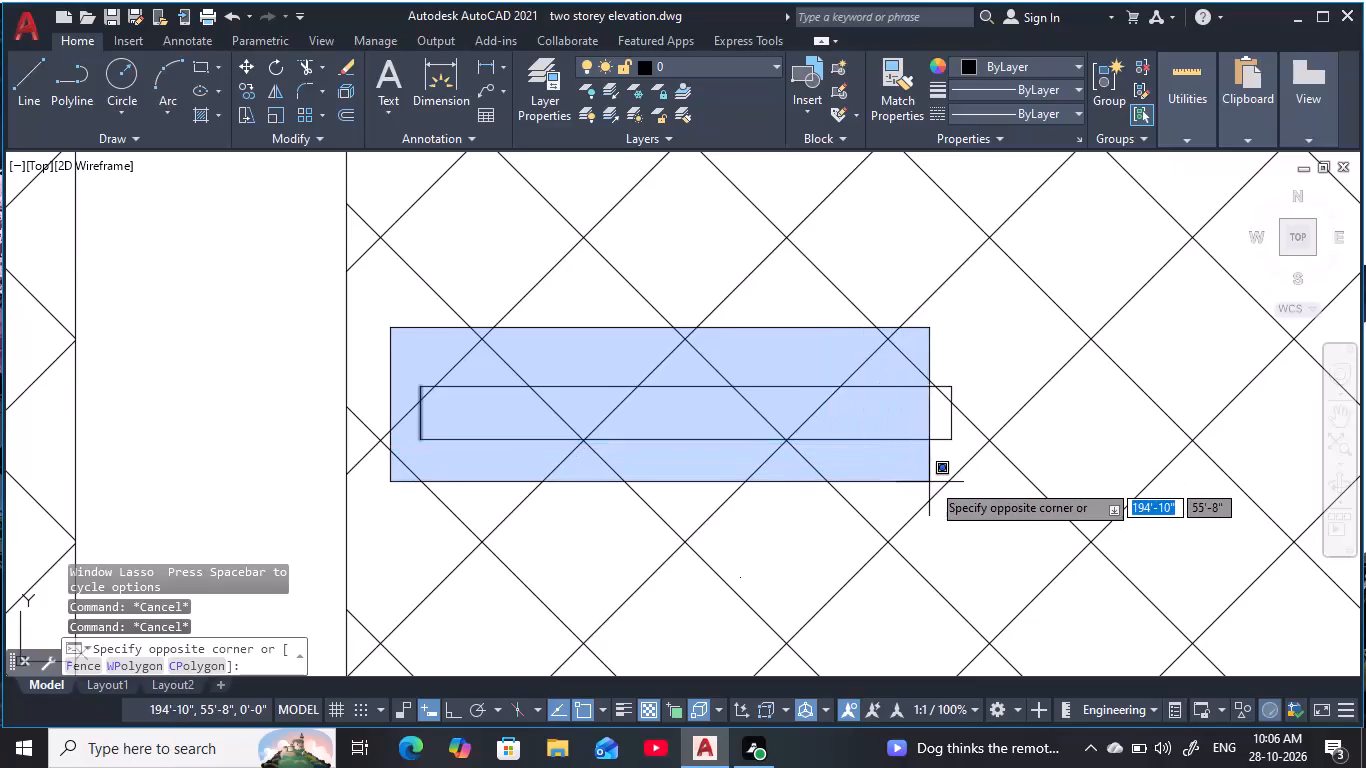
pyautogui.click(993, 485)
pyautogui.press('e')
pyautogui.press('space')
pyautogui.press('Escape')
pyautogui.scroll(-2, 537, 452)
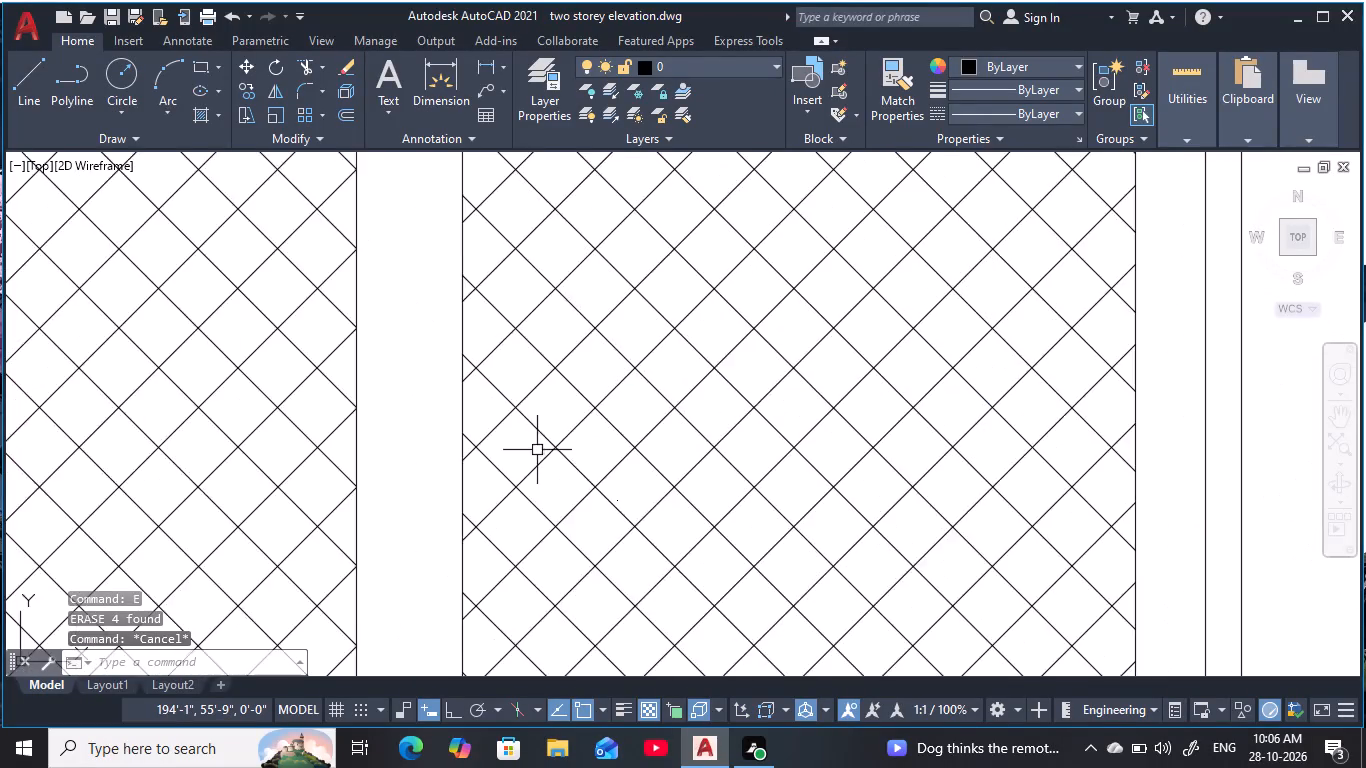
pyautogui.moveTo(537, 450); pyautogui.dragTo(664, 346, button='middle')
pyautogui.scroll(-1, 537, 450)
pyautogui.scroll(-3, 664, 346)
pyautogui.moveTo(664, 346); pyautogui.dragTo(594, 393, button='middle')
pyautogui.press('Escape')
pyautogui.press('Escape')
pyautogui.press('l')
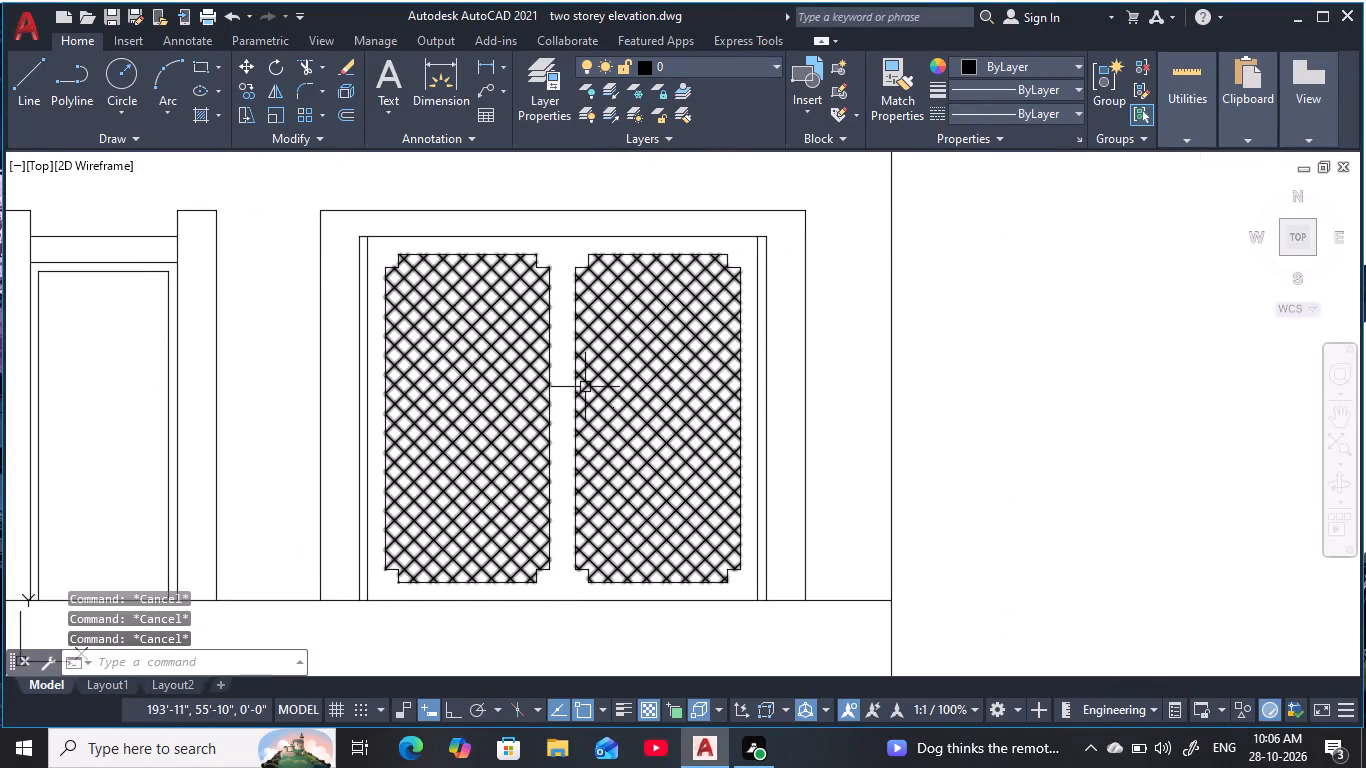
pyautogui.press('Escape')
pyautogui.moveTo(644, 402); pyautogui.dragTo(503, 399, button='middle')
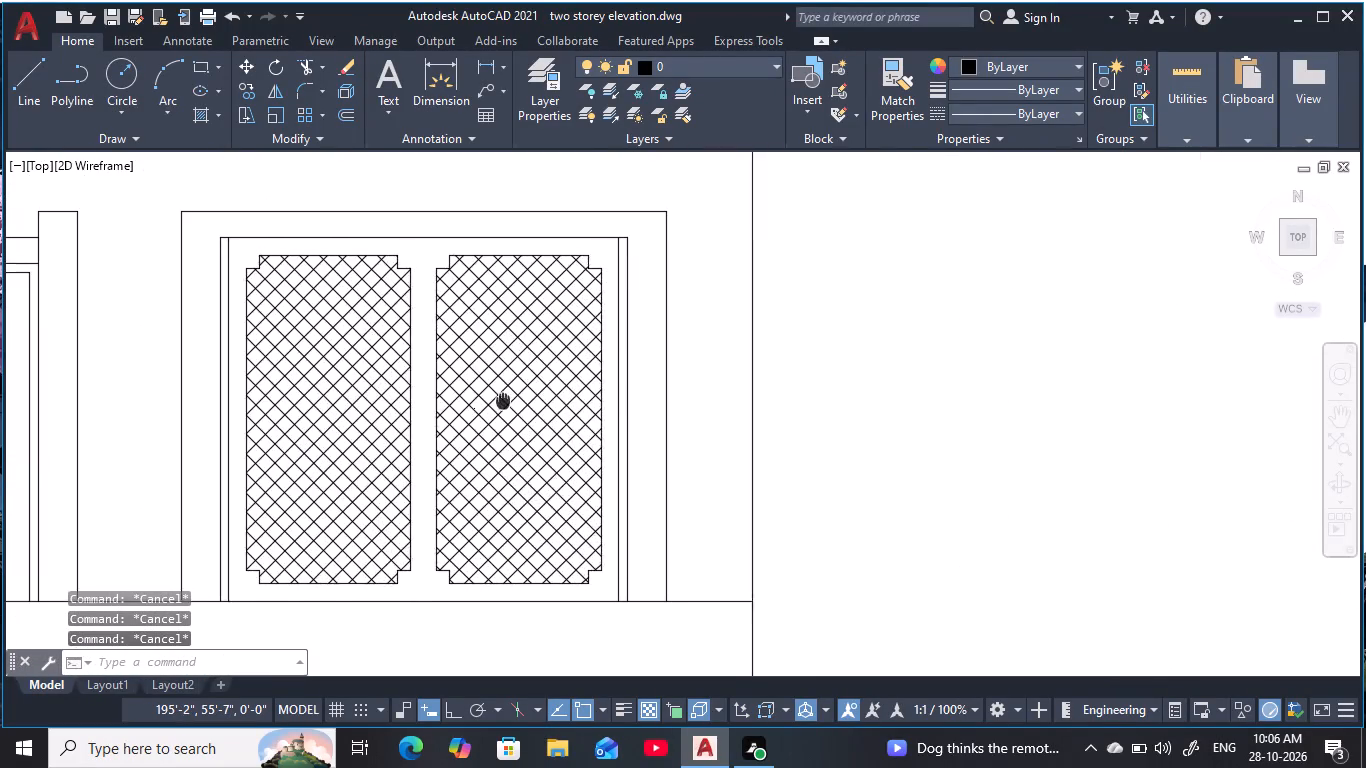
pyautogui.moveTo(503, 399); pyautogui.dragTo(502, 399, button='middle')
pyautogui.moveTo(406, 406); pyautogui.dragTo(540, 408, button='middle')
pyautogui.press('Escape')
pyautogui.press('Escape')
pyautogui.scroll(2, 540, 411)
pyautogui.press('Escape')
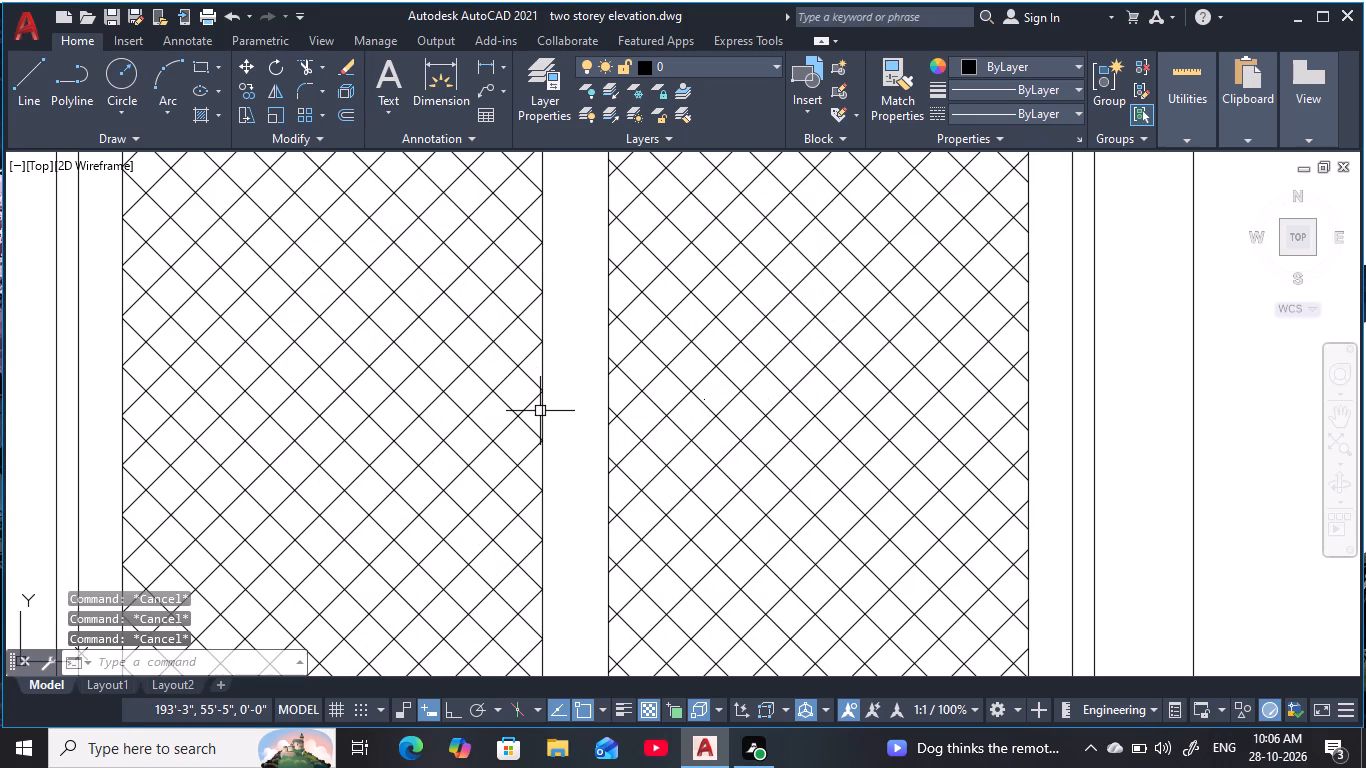
# With Ortho on, draw a horizontal line about 2' long across the gap between the two hatched panels, overlapping both at mid-height.
pyautogui.write('l')
pyautogui.press('space')
pyautogui.scroll(-3, 540, 411)
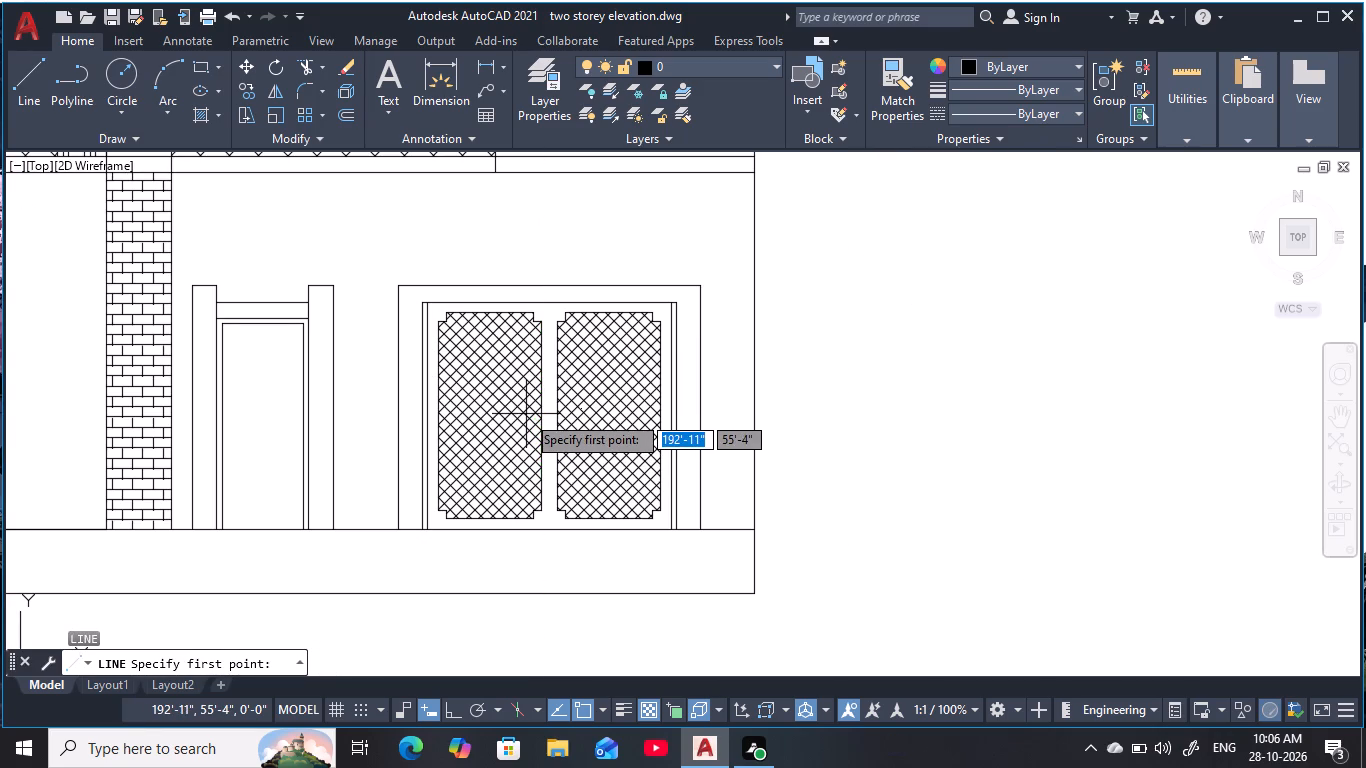
pyautogui.click(525, 414)
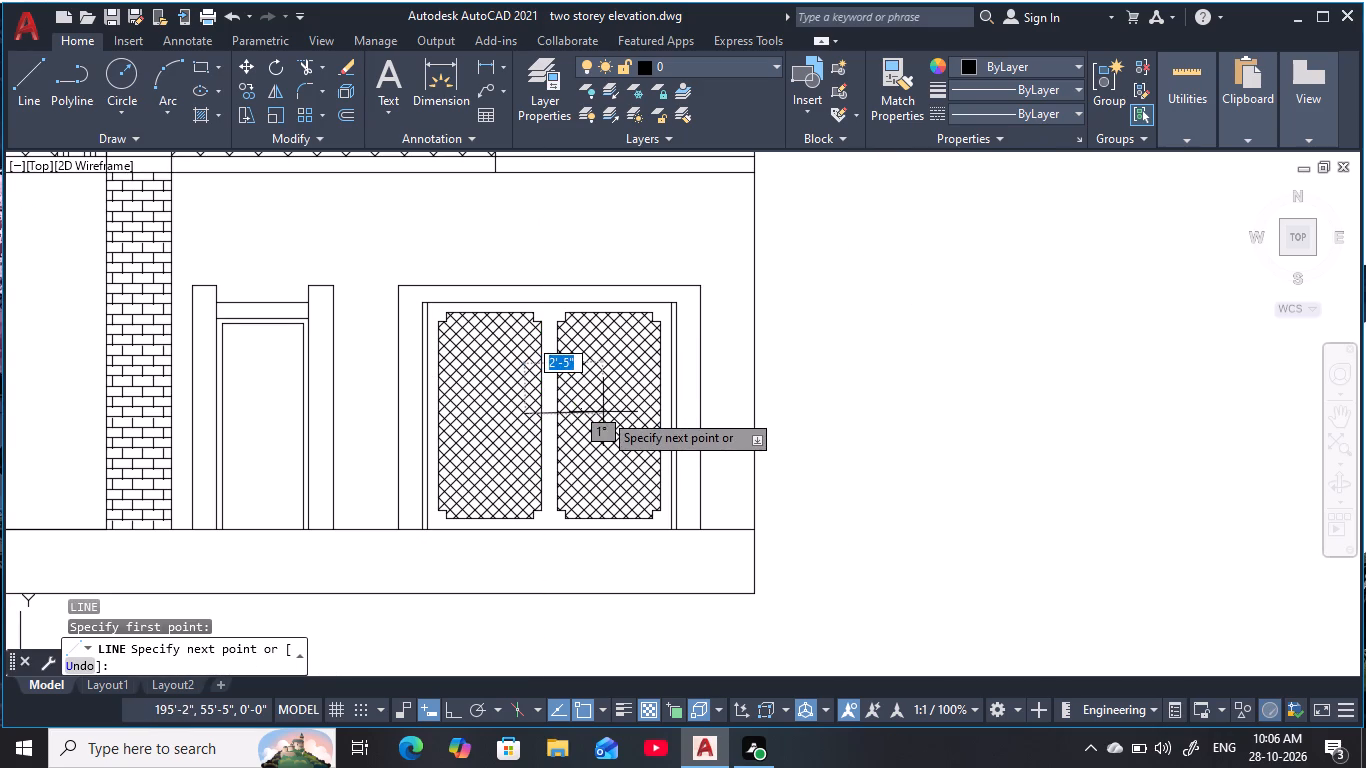
pyautogui.press('F8')
pyautogui.scroll(2, 619, 415)
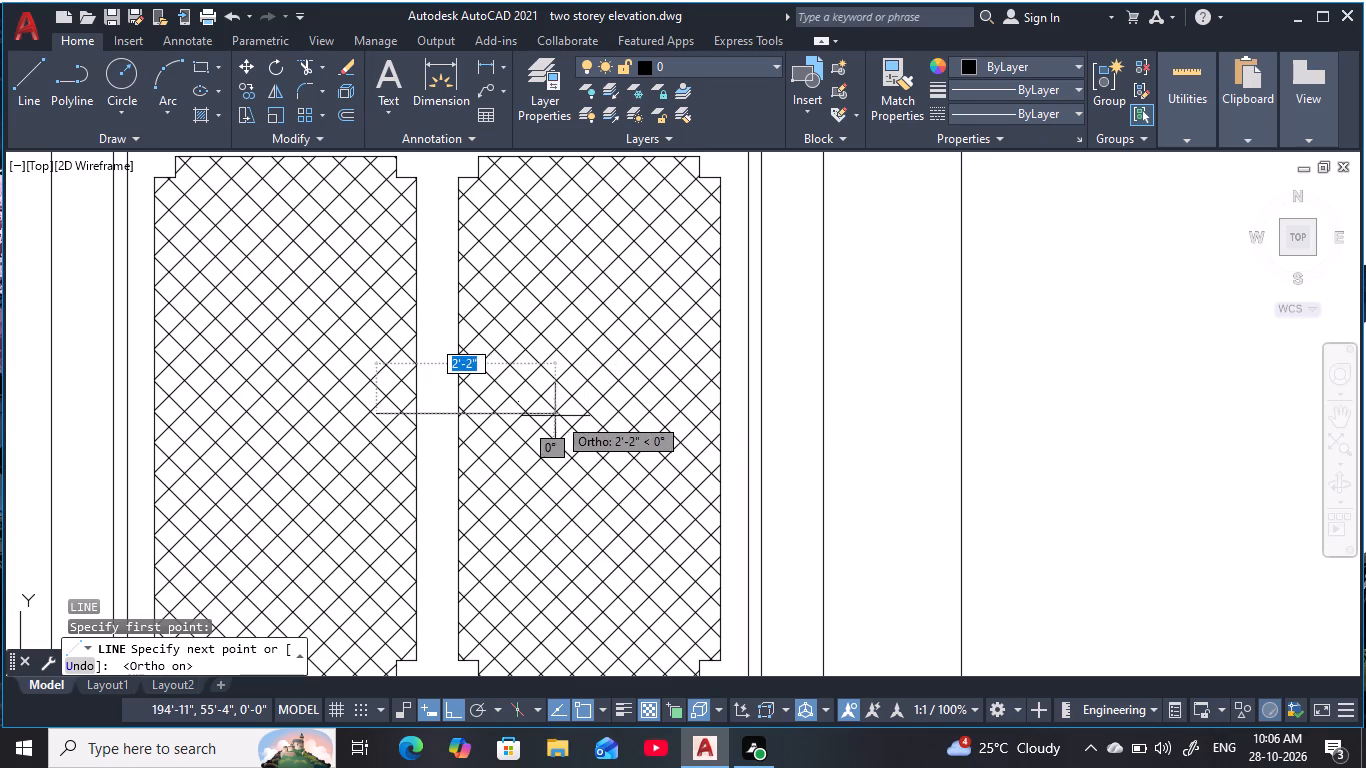
pyautogui.click(534, 420)
pyautogui.press('Escape')
pyautogui.press('Escape')
pyautogui.press('Escape')
# Close the horizontal line into a thin rectangular bar about 1'-11" long by drawing its two short ends and upper edge.
pyautogui.write('l')
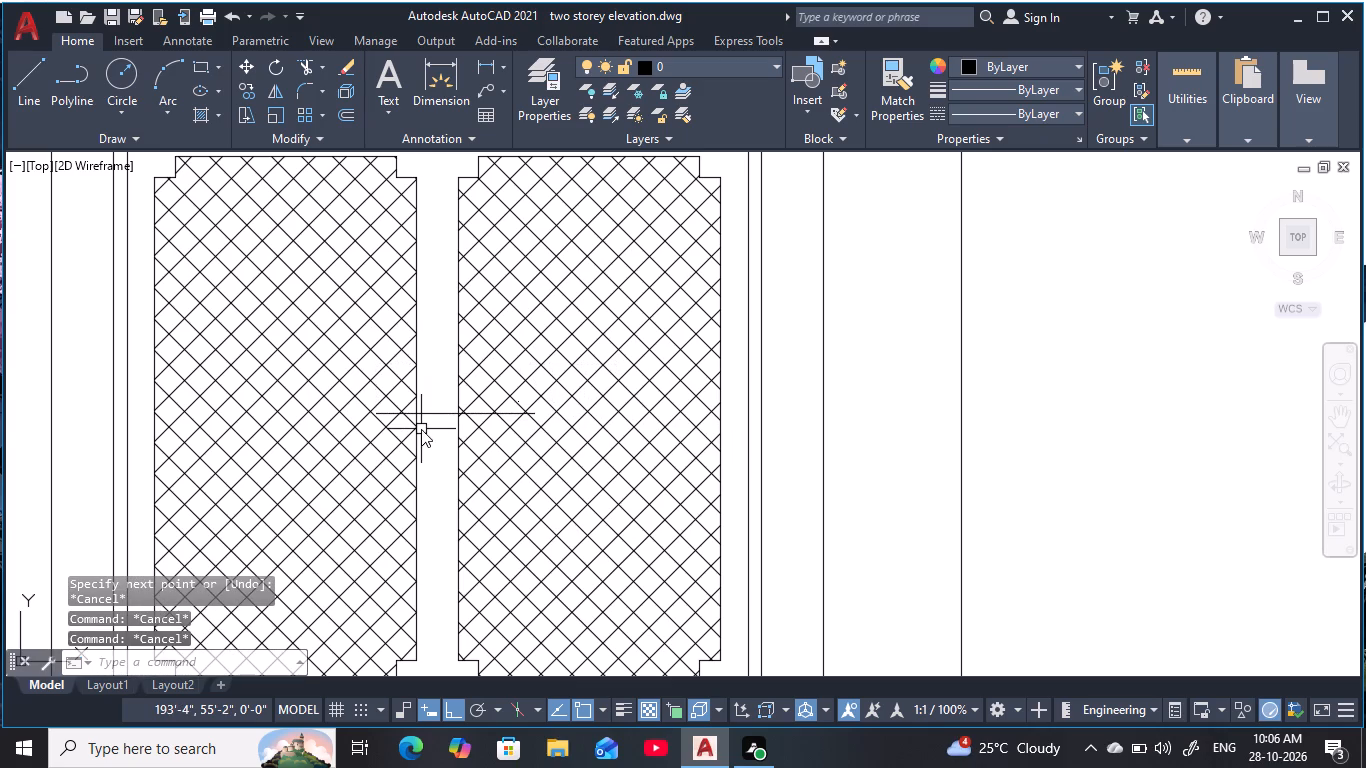
pyautogui.press('space')
pyautogui.click(372, 412)
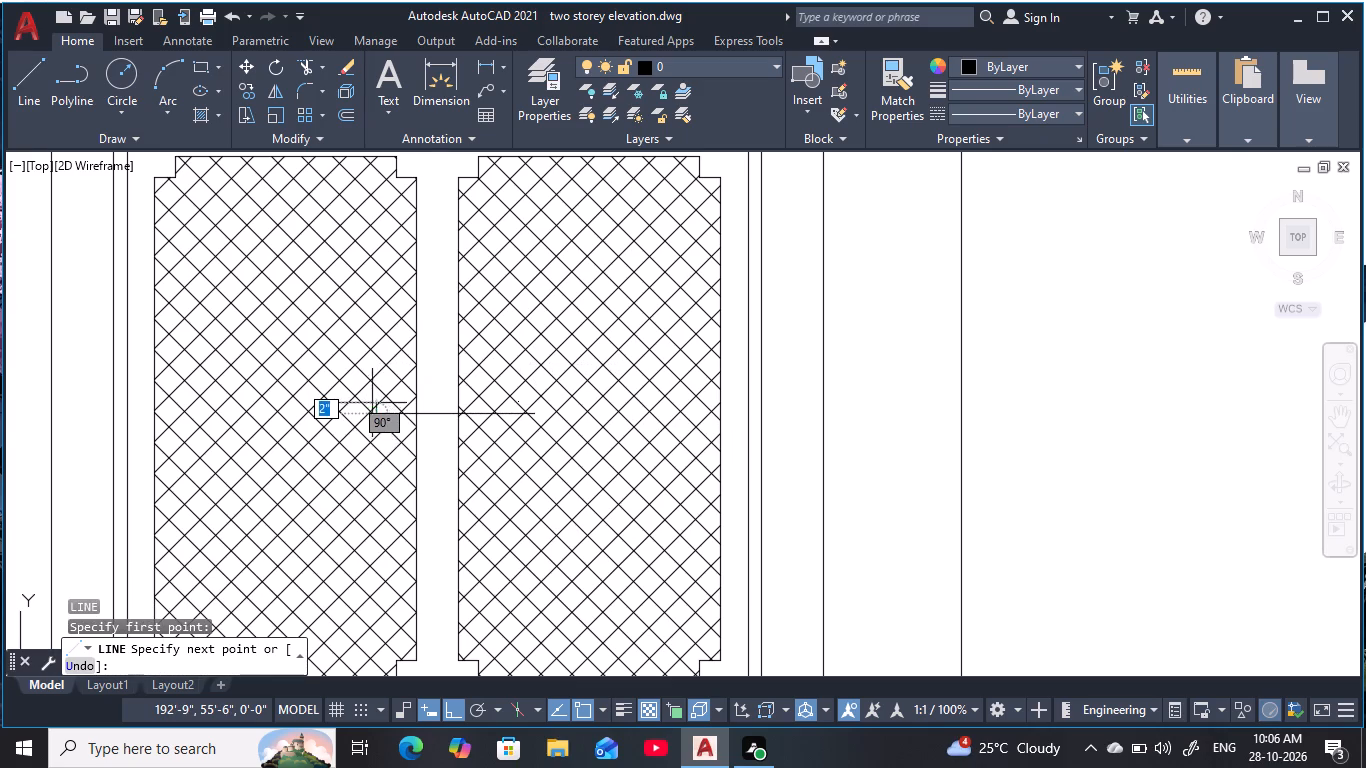
pyautogui.scroll(4, 373, 404)
pyautogui.click(394, 421)
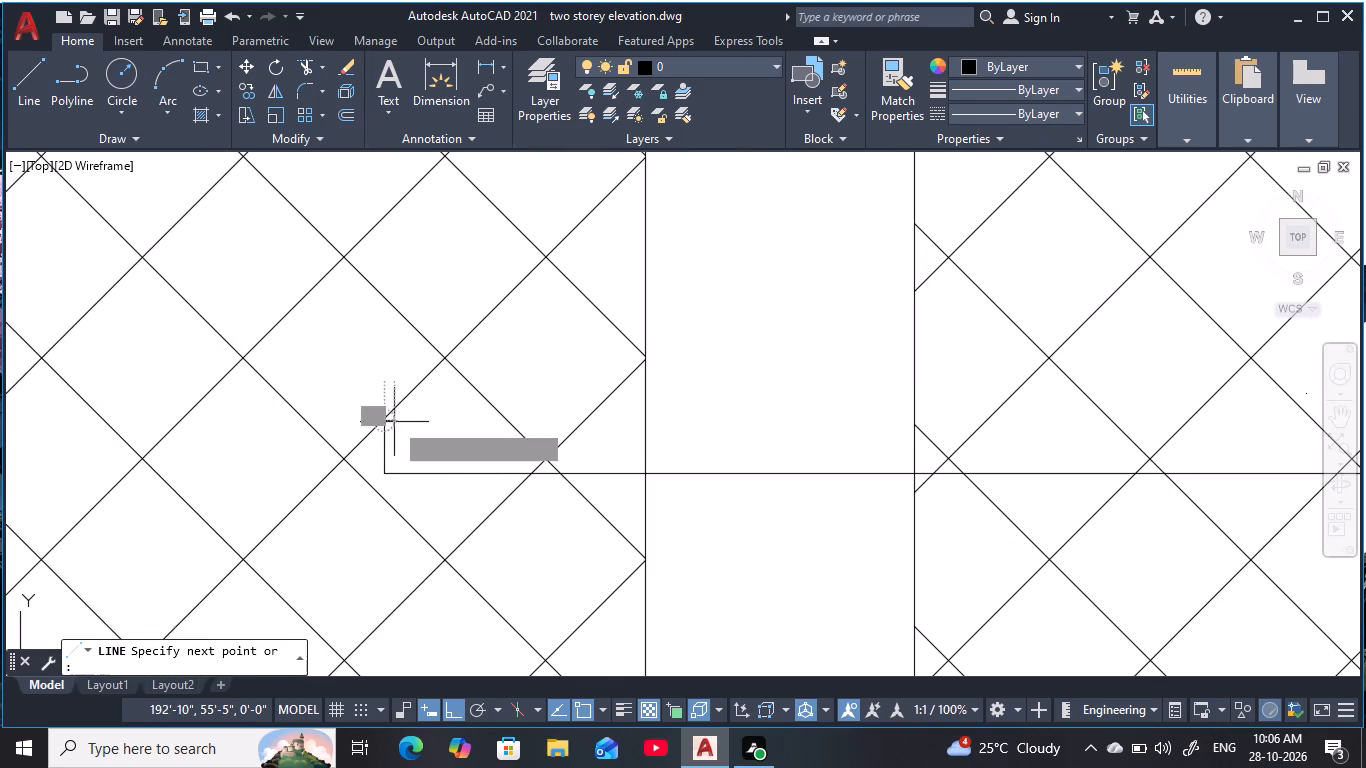
pyautogui.scroll(-2, 837, 384)
pyautogui.moveTo(840, 385); pyautogui.dragTo(503, 419, button='middle')
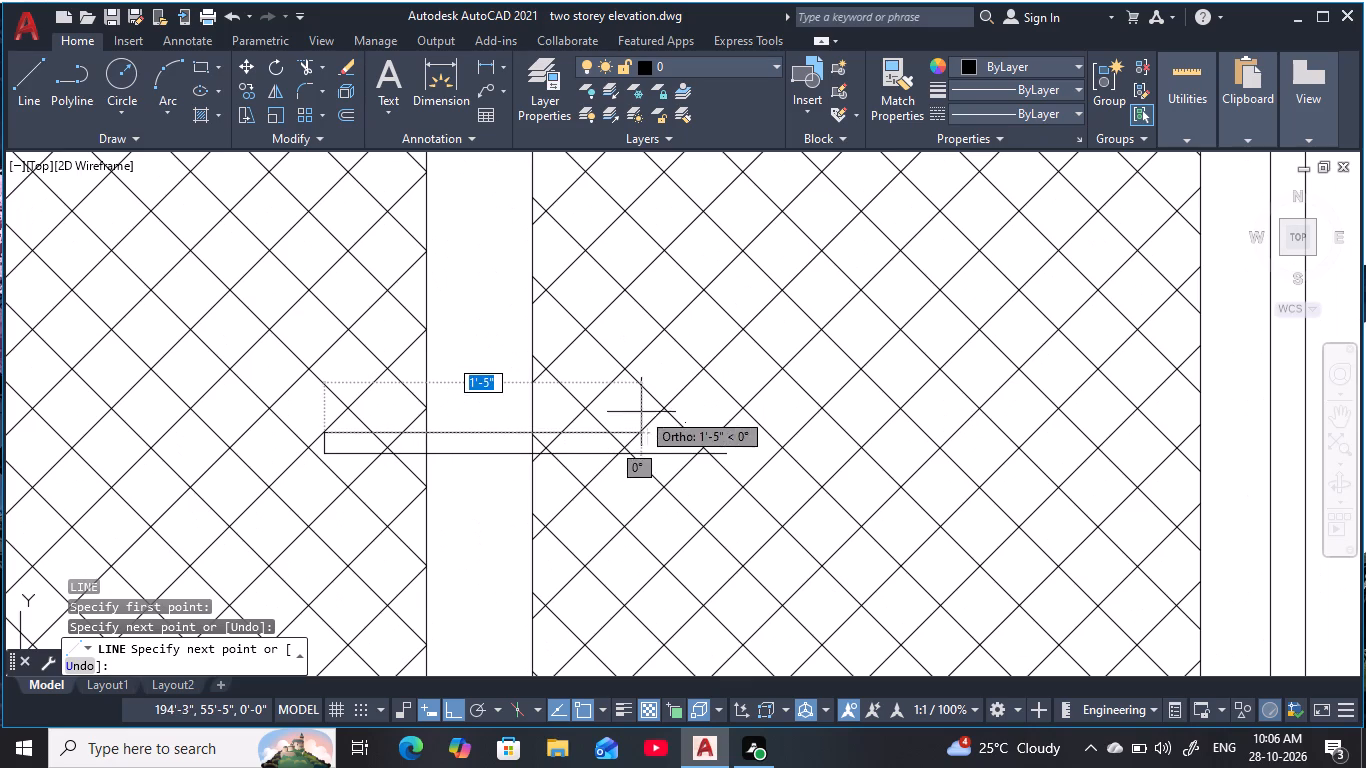
pyautogui.click(726, 436)
pyautogui.click(727, 457)
pyautogui.press('Escape')
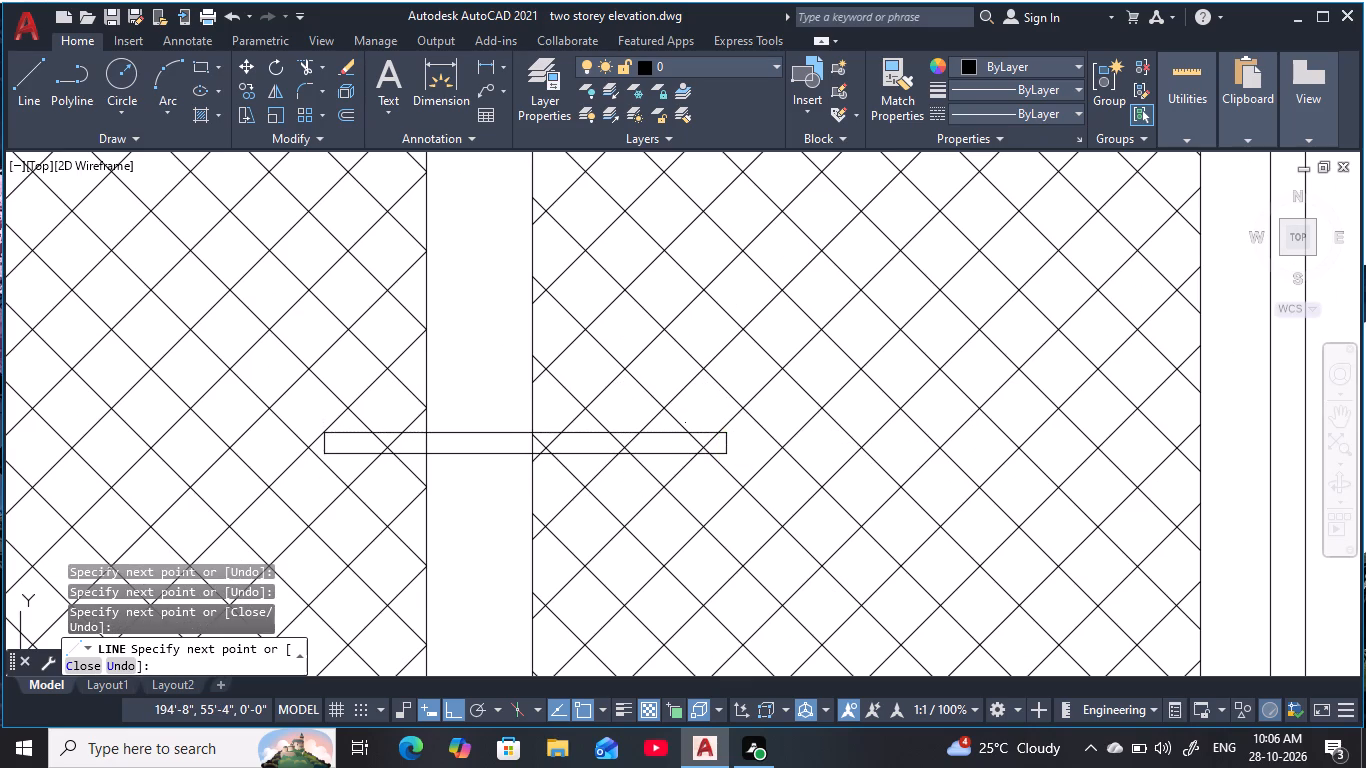
pyautogui.press('Escape')
pyautogui.press('Escape')
pyautogui.press('Escape')
pyautogui.press('Escape')
pyautogui.press('Escape')
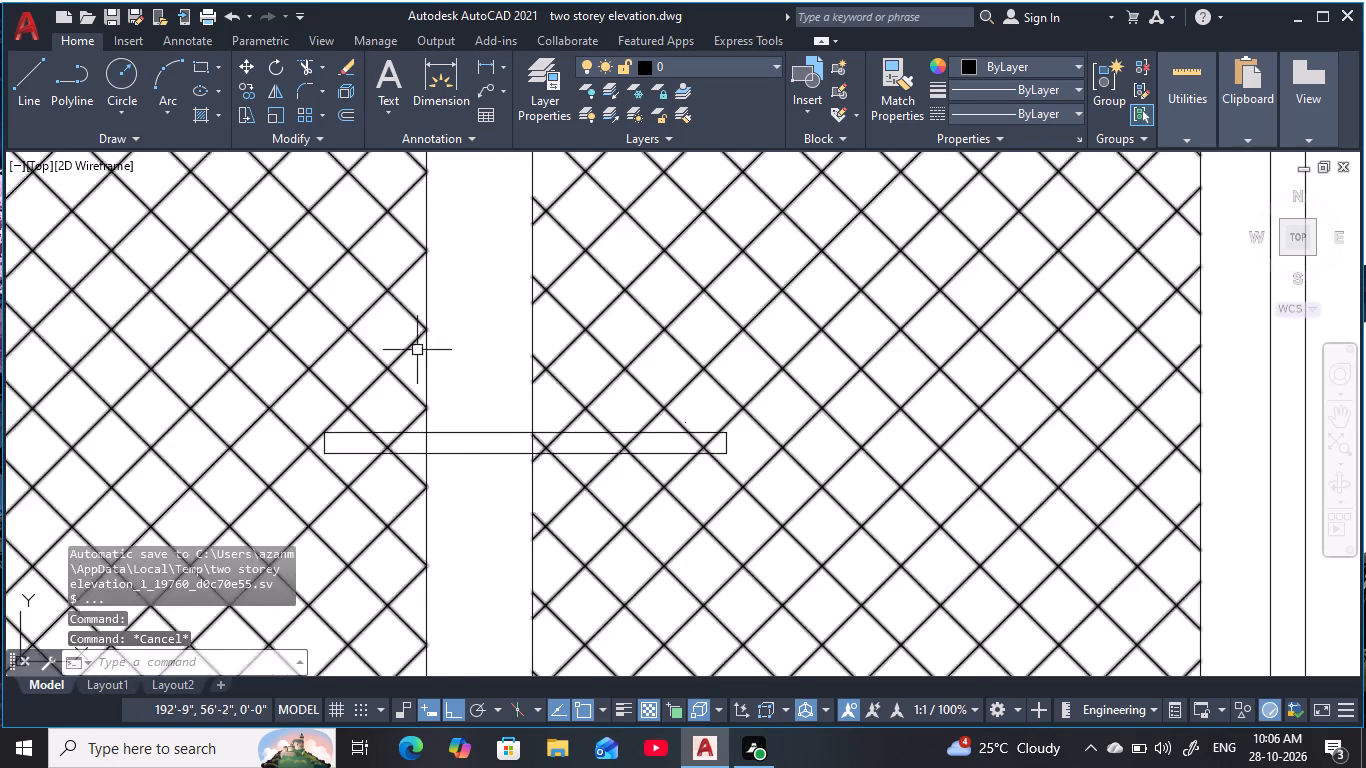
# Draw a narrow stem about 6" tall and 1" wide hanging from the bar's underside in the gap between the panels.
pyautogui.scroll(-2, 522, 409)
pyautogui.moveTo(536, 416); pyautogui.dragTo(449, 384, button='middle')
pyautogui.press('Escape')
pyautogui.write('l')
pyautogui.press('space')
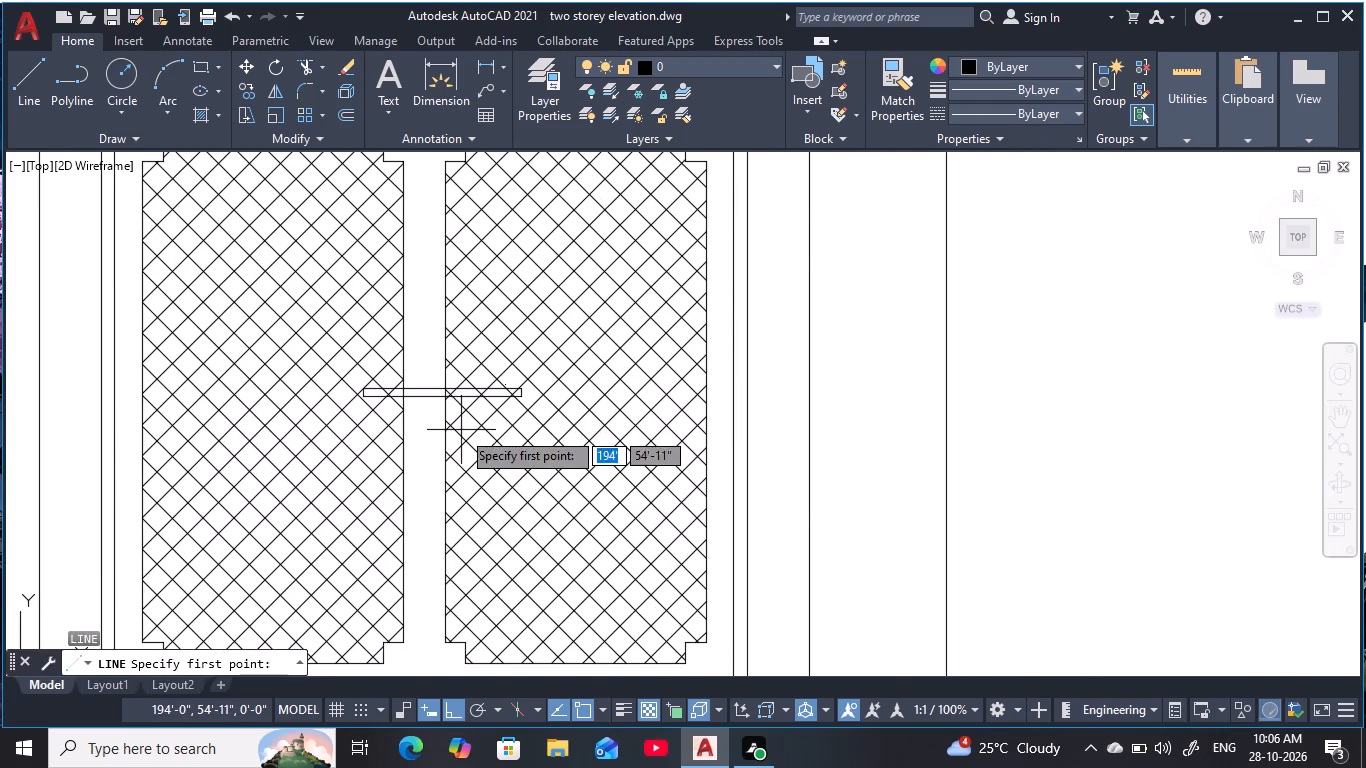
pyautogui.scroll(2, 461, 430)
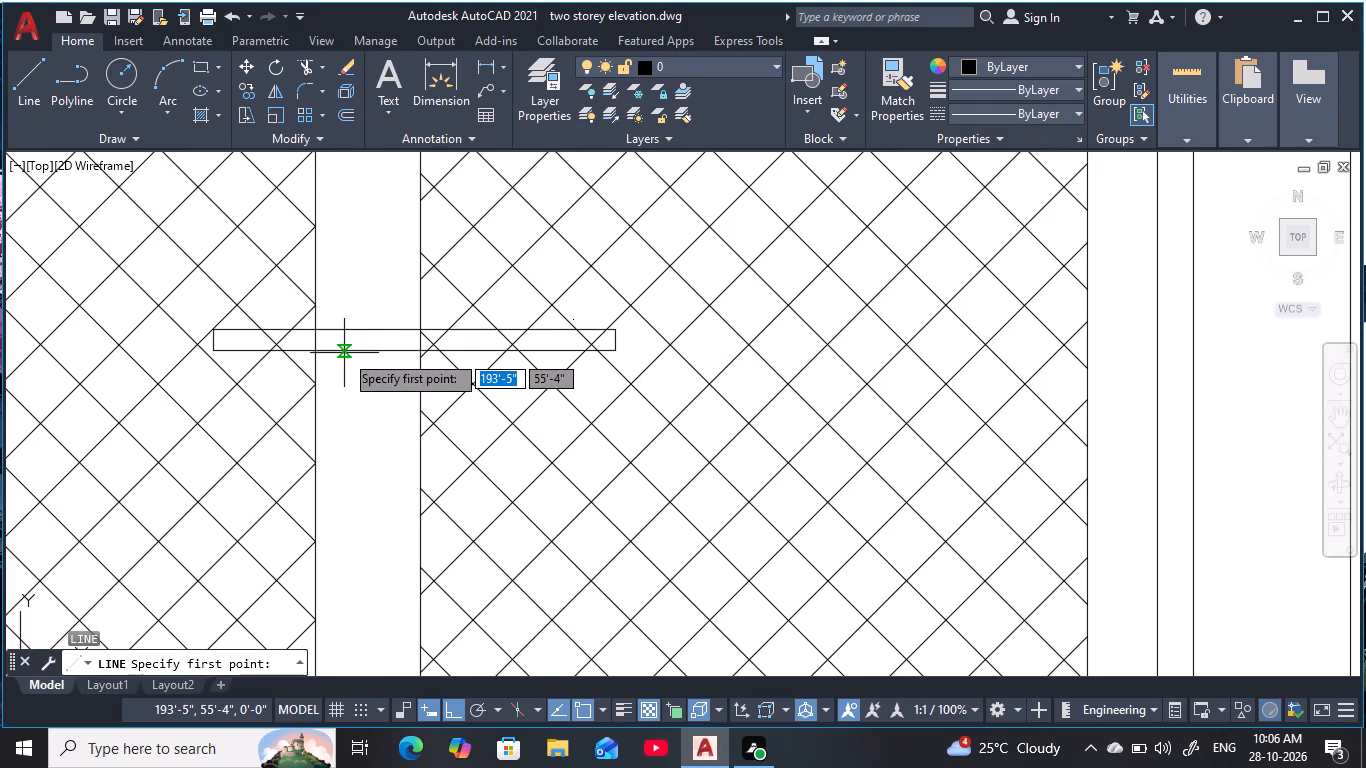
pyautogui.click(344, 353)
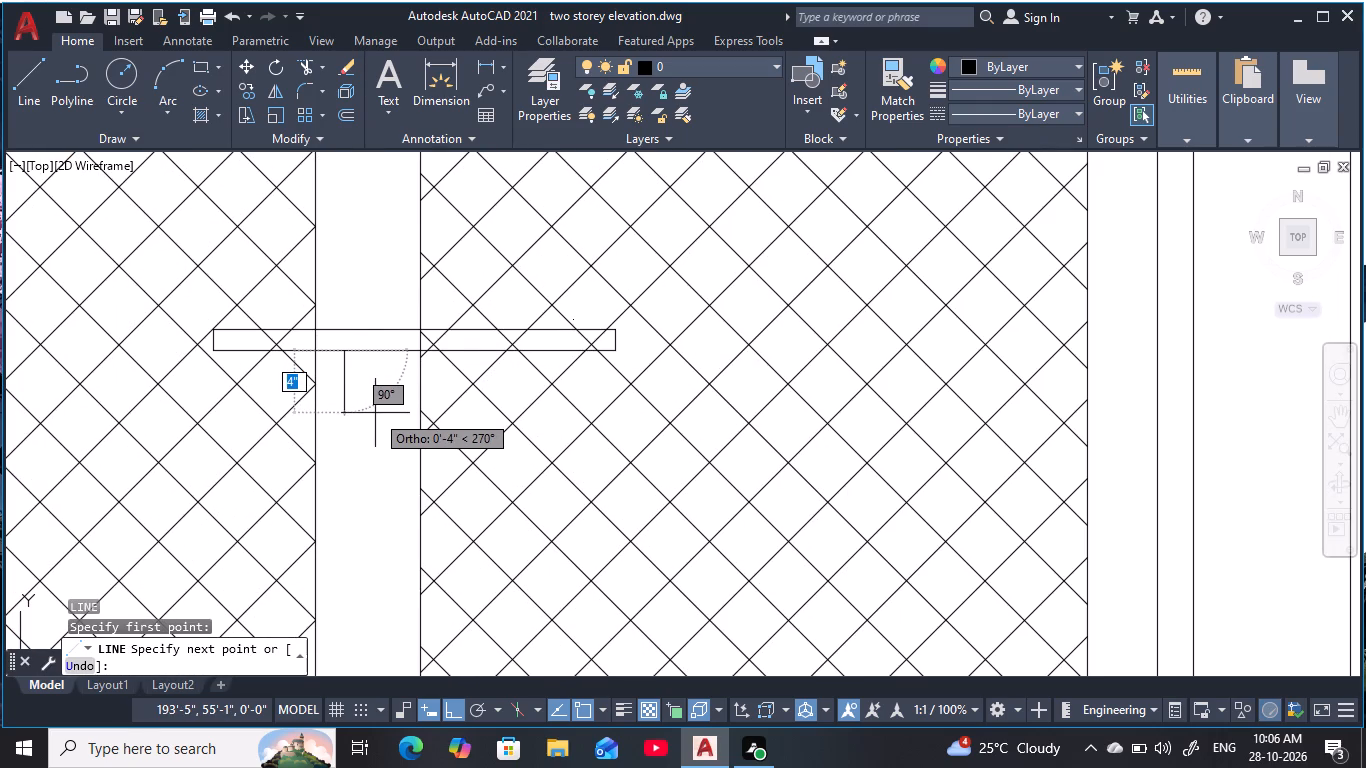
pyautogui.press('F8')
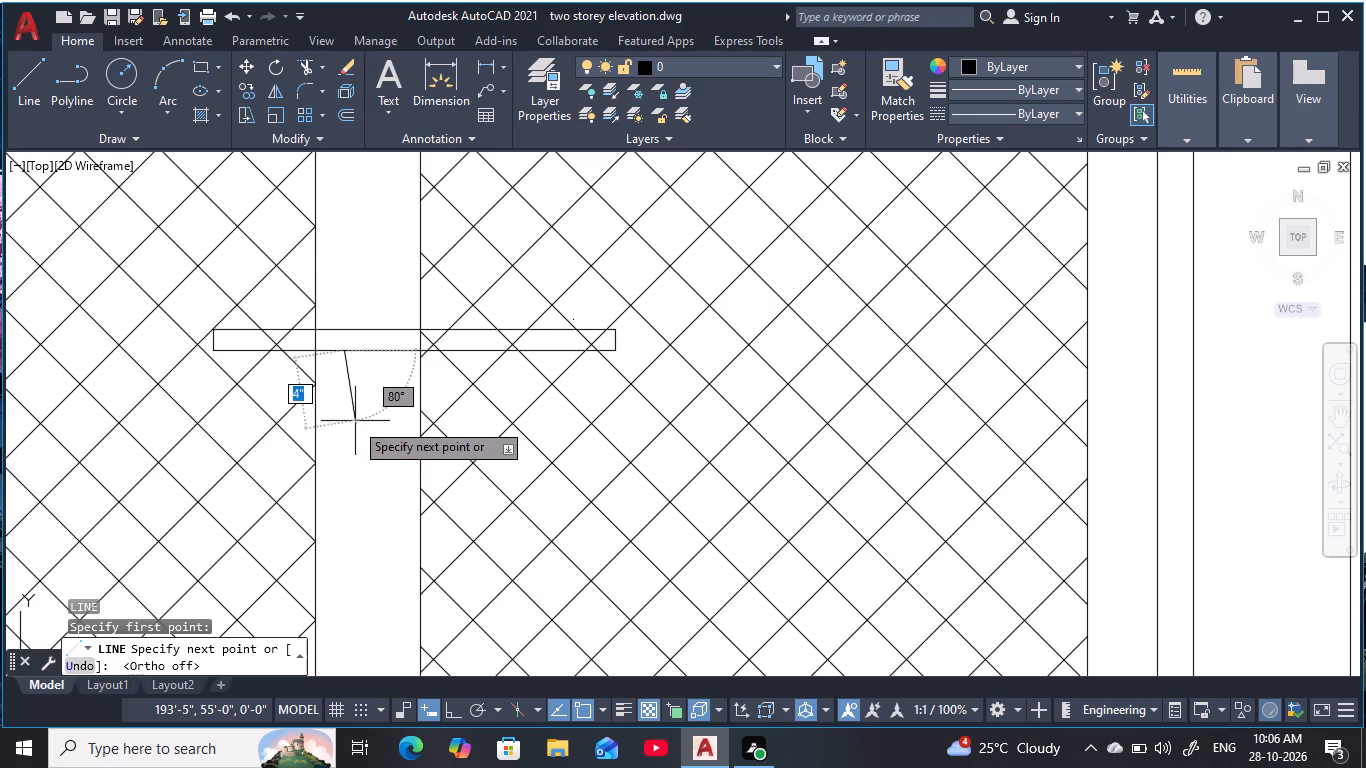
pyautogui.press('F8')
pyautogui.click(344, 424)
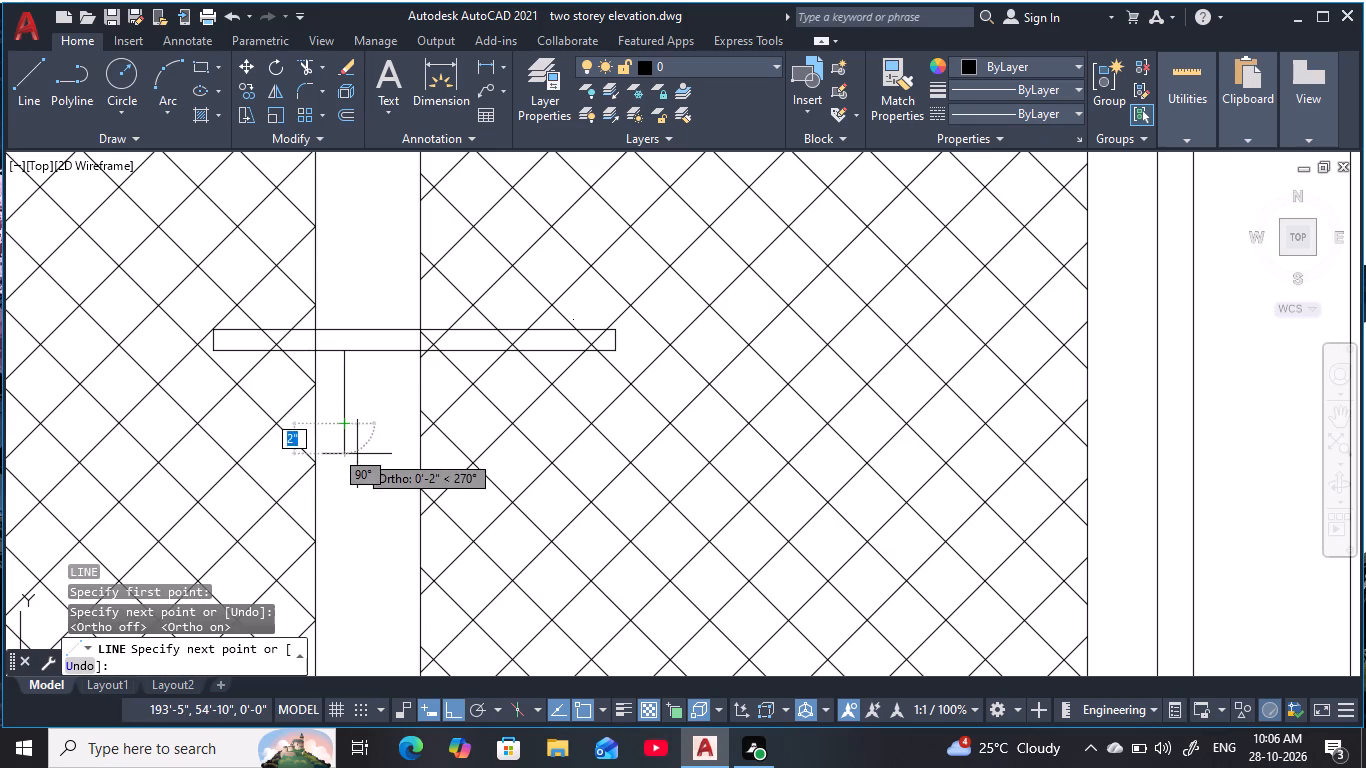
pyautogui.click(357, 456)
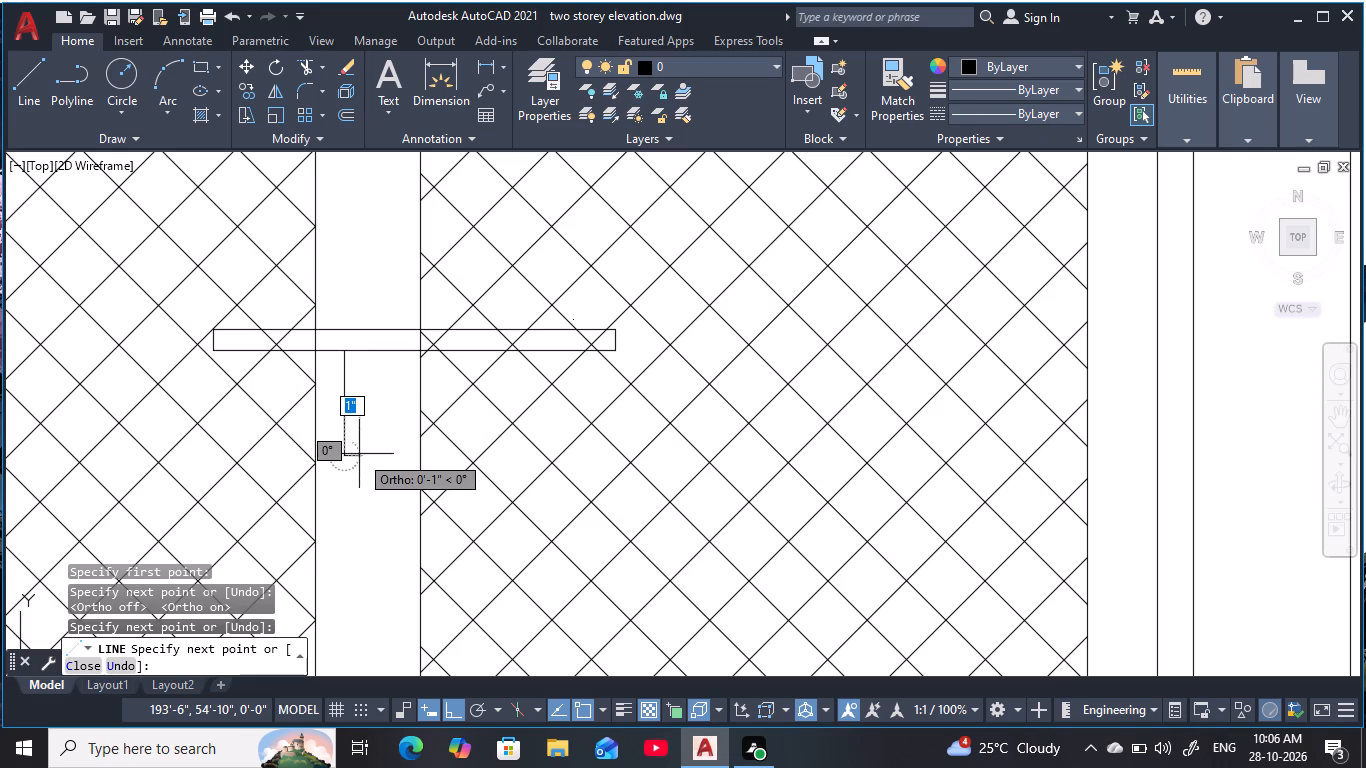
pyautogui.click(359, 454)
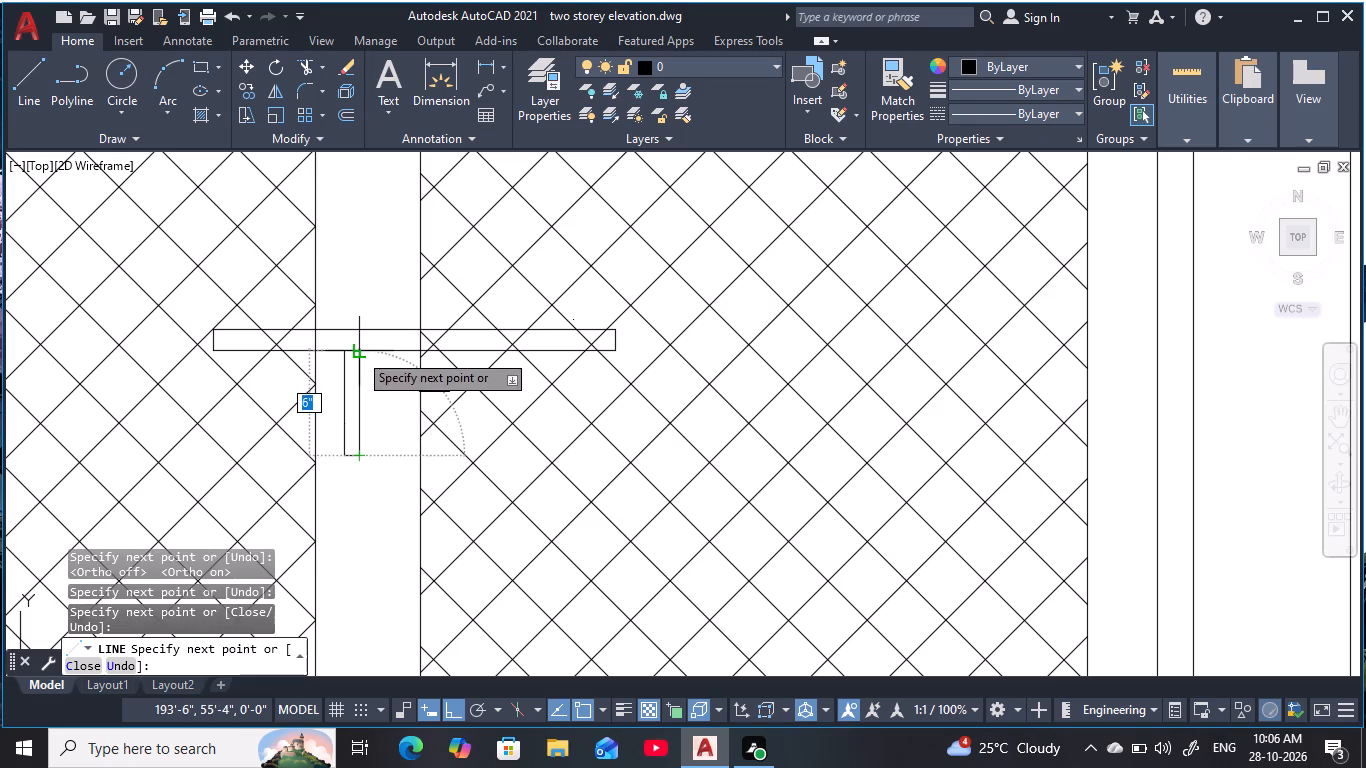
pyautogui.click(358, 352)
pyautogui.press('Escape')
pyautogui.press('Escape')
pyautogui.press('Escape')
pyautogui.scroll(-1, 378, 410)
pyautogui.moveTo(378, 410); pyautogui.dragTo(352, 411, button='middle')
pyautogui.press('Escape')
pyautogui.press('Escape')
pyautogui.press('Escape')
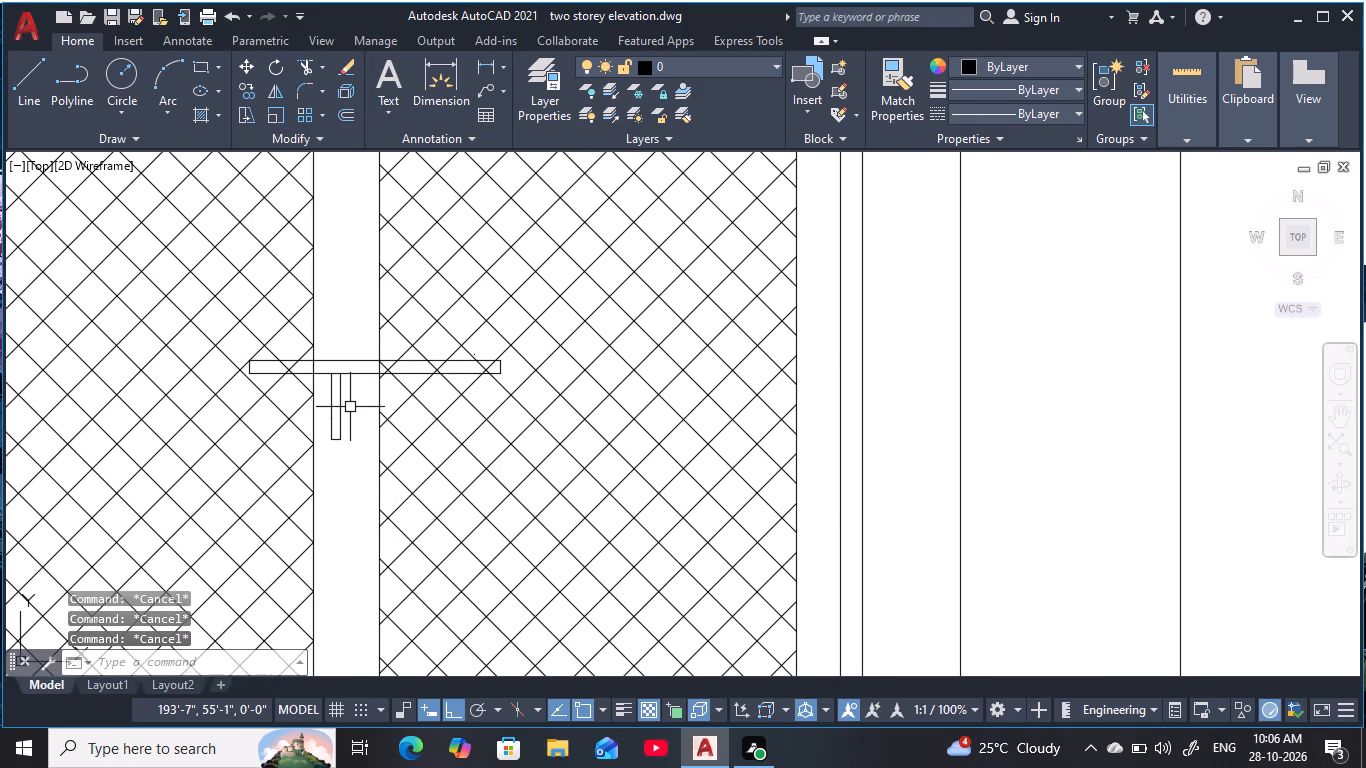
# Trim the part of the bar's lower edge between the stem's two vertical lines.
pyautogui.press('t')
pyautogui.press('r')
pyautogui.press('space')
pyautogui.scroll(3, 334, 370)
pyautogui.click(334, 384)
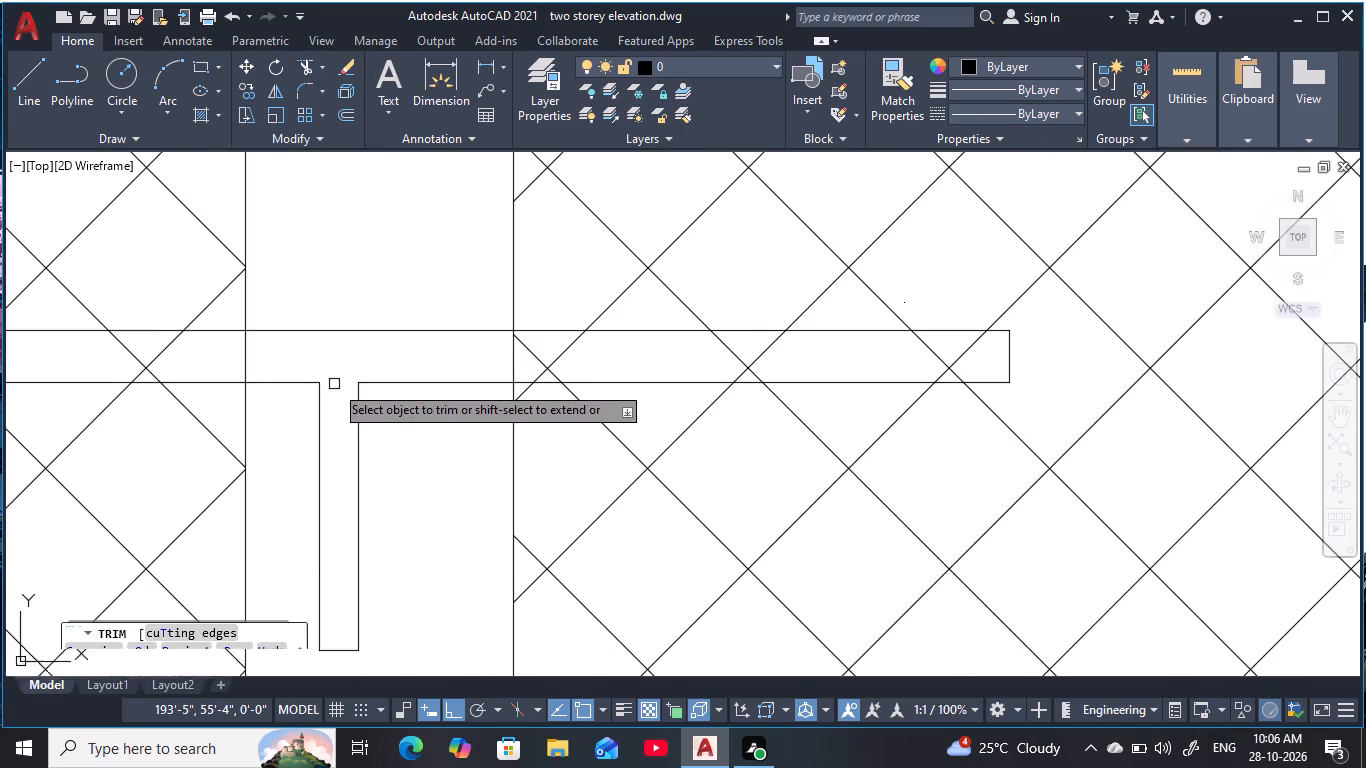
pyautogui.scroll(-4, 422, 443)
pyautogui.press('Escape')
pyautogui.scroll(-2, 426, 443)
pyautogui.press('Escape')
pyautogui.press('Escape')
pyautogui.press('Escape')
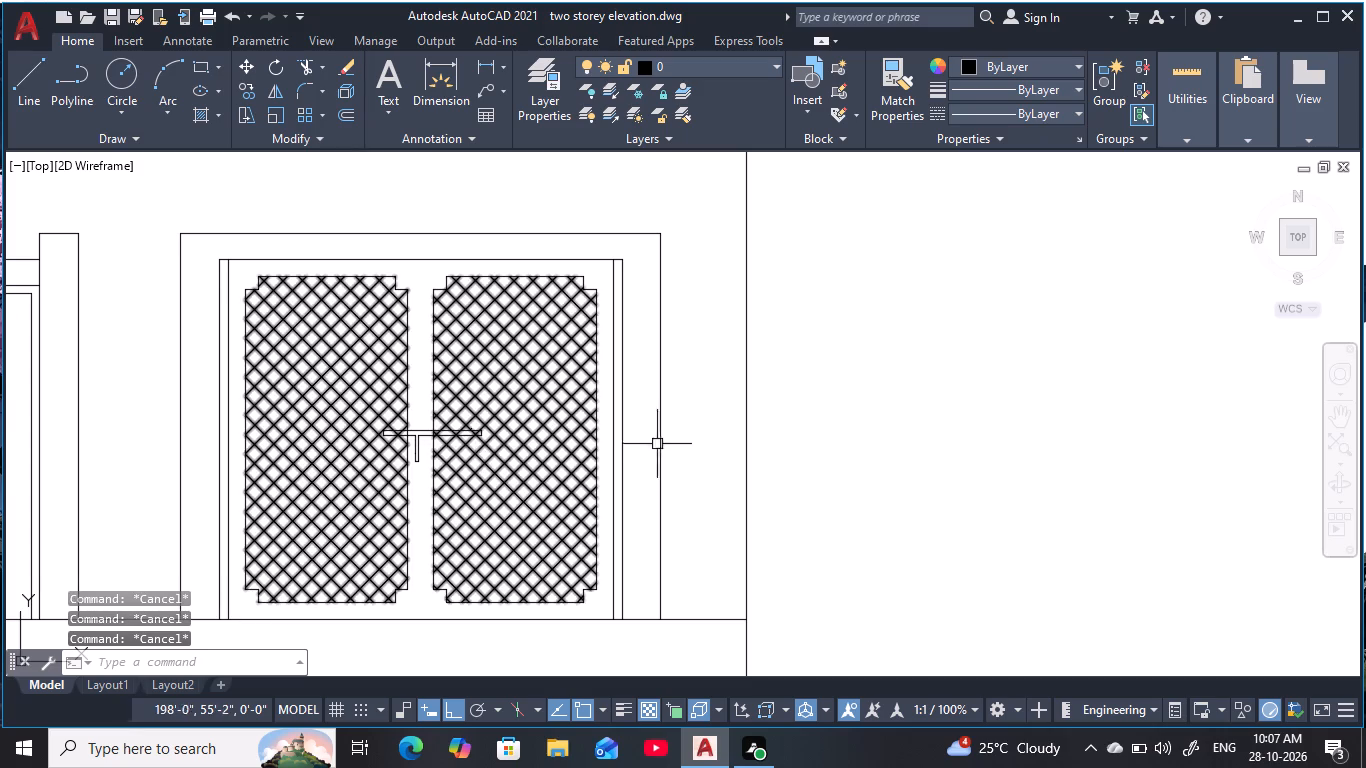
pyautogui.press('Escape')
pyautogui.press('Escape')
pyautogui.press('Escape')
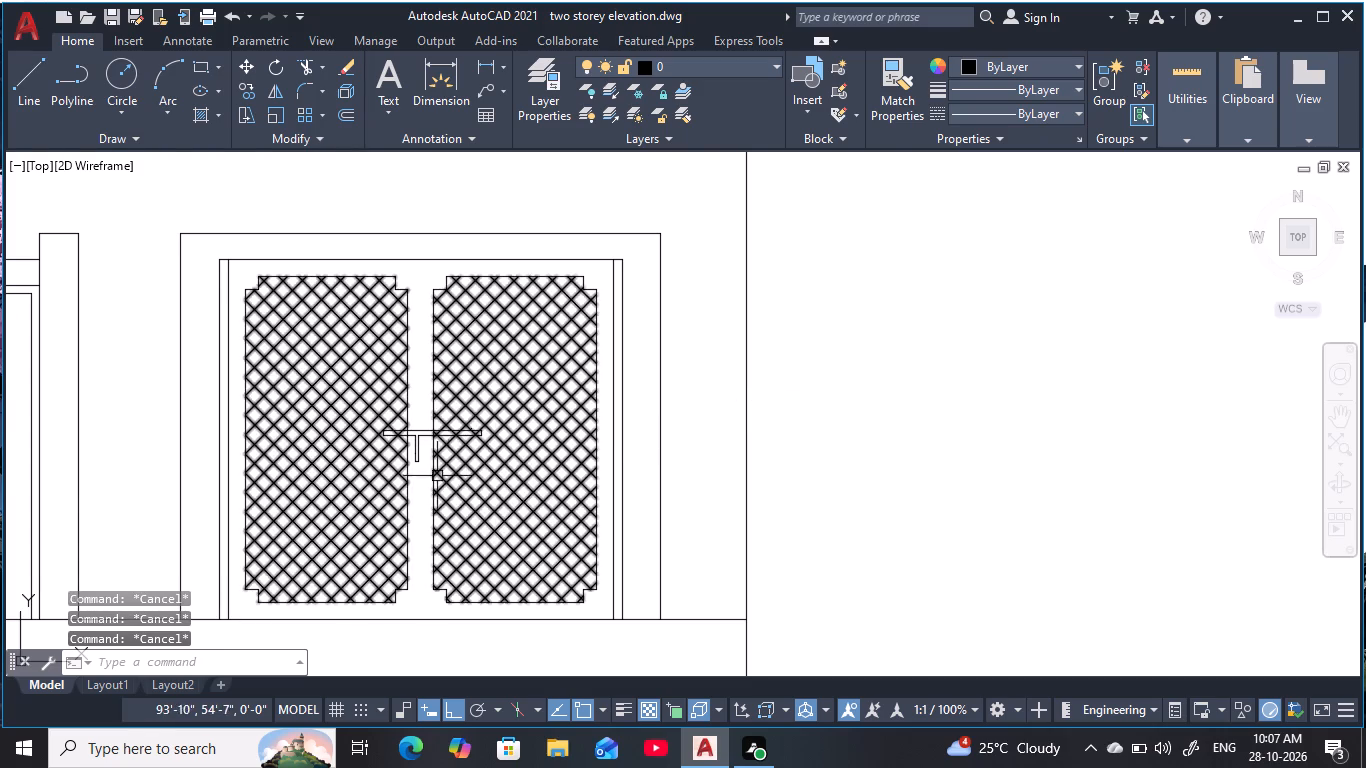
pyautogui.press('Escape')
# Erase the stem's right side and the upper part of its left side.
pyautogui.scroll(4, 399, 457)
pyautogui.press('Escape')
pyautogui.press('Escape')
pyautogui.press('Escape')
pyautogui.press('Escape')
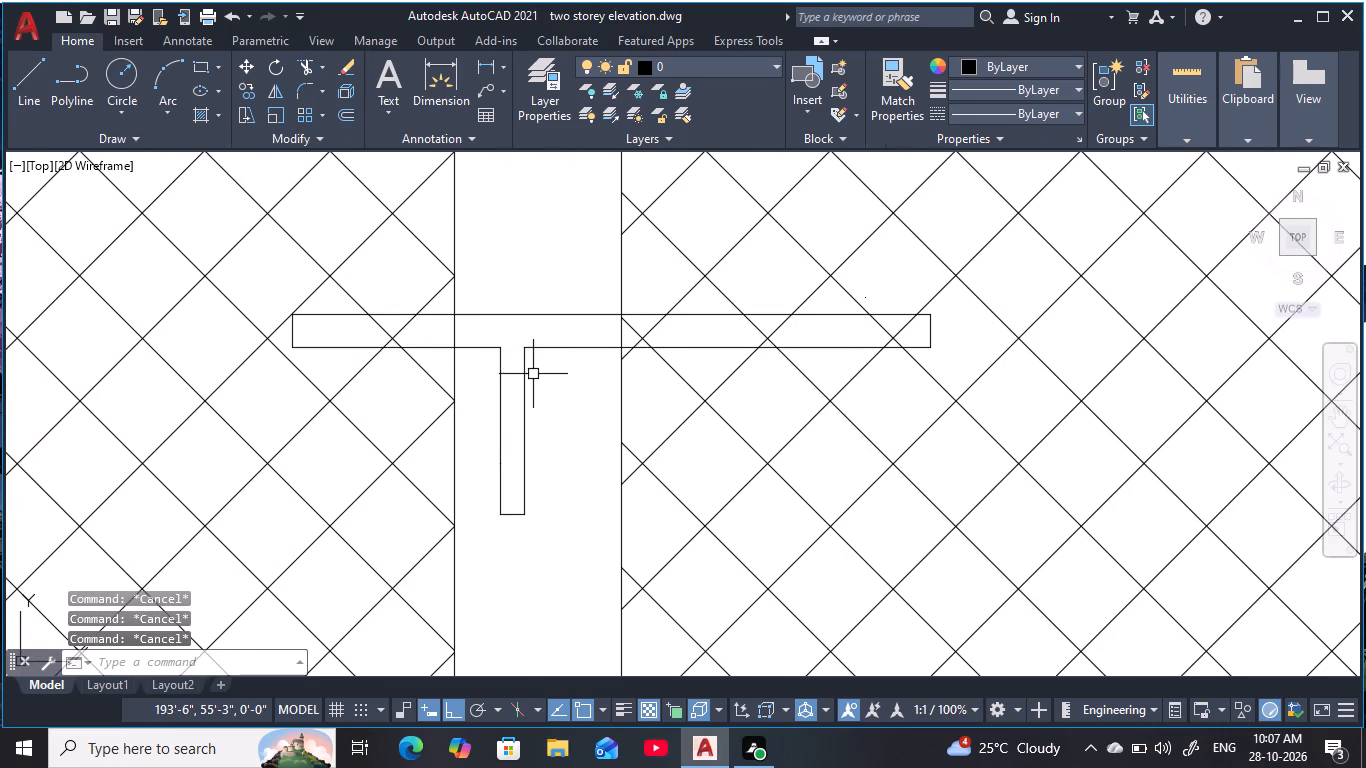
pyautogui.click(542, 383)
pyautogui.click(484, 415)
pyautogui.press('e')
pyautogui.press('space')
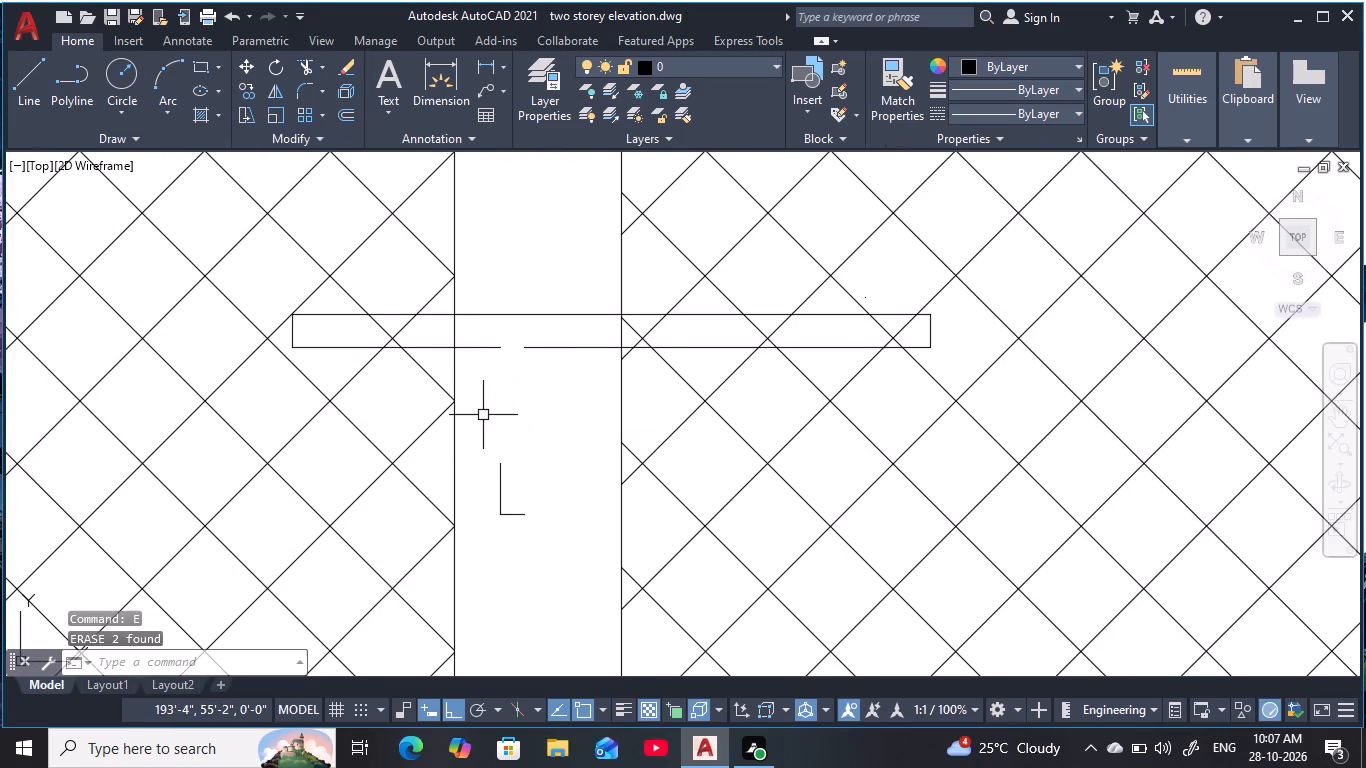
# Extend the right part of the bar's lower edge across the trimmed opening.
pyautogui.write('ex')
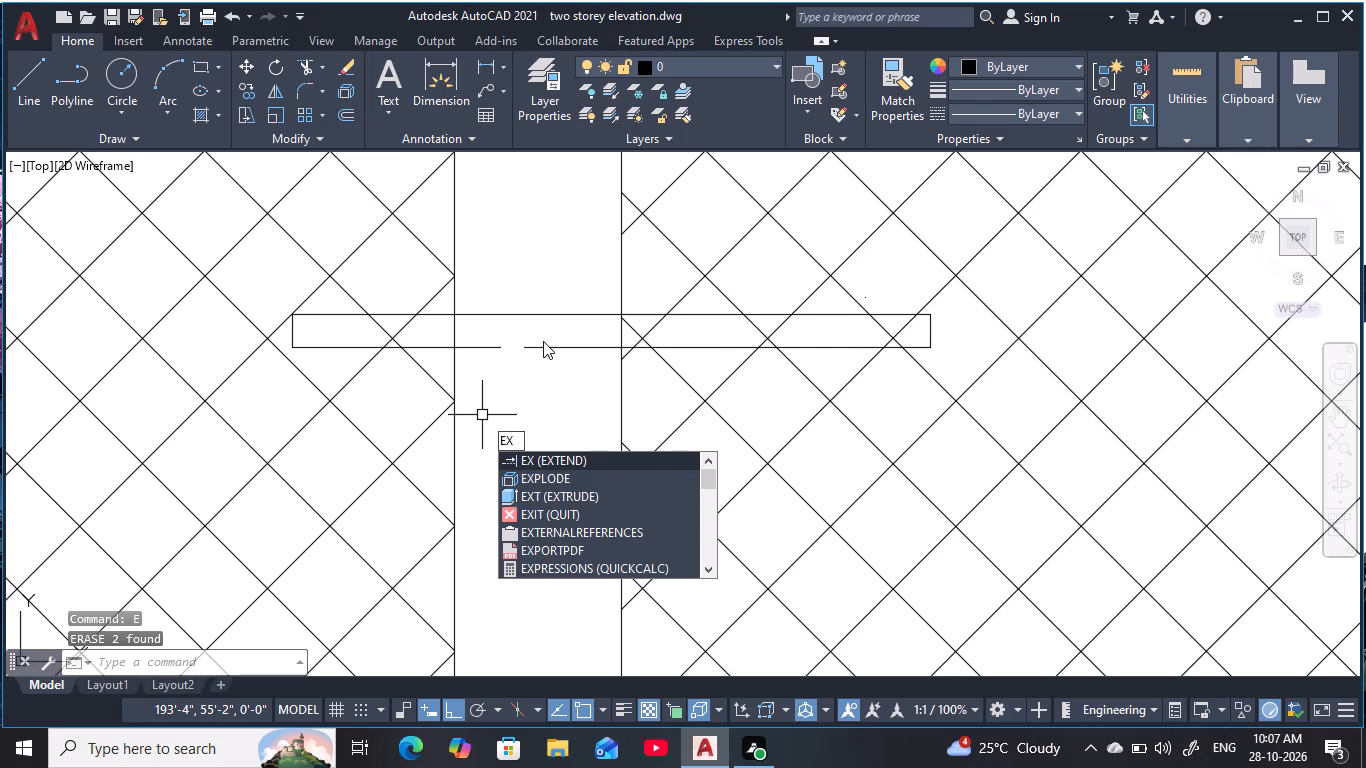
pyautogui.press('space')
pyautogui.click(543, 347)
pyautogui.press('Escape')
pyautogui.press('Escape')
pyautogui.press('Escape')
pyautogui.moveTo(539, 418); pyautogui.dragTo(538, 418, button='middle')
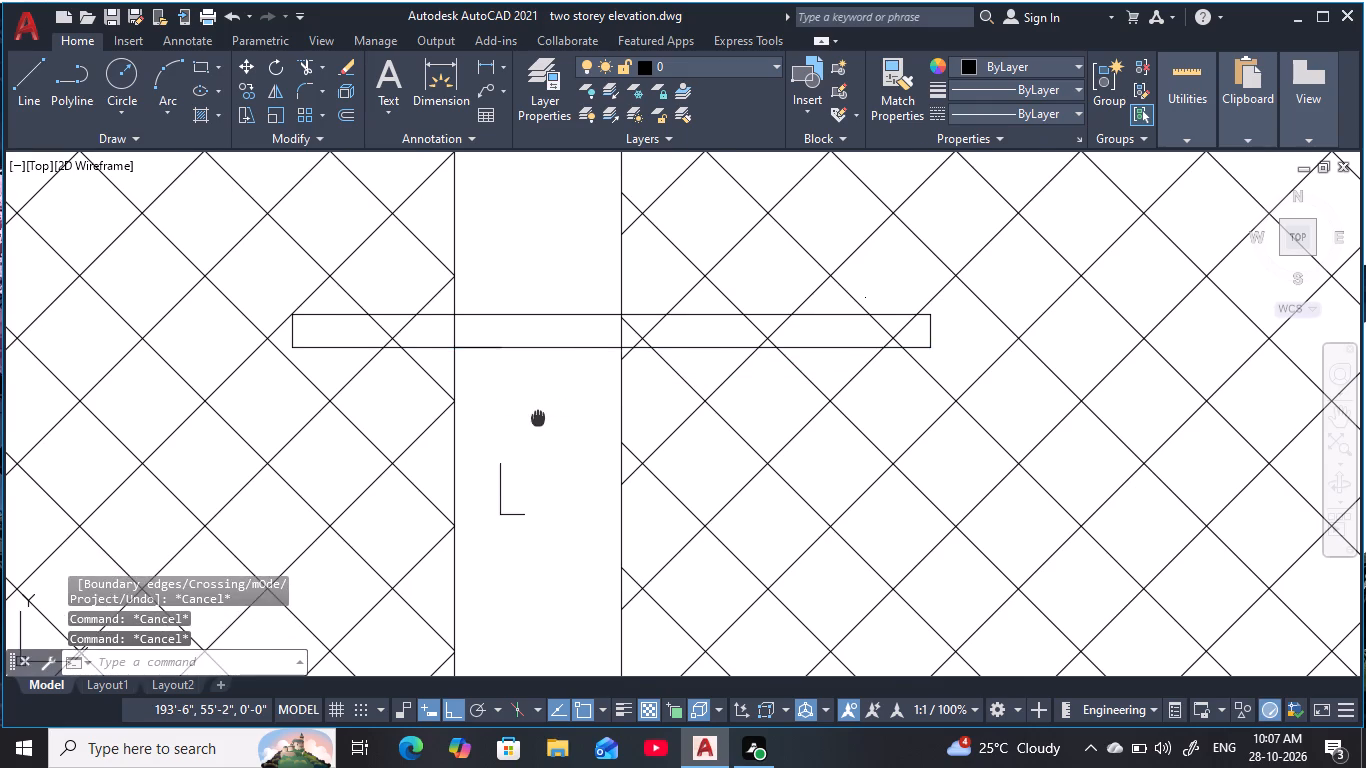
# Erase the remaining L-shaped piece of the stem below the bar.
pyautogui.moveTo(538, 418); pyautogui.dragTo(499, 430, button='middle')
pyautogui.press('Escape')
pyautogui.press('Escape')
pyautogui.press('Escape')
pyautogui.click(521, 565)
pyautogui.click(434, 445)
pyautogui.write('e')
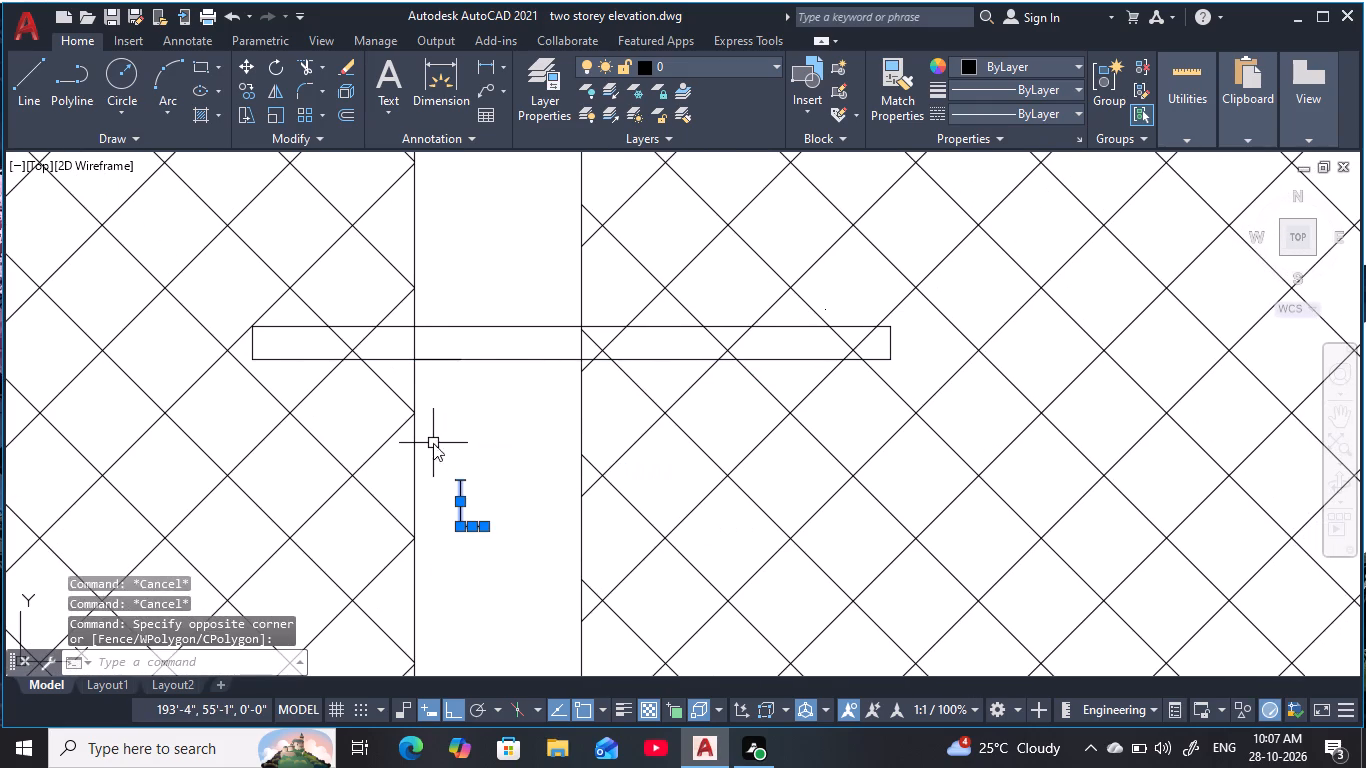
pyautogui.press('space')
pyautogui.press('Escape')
# Draw a narrow three-sided stem down from the bar's lower edge, starting midway across the gap between the hatched panels.
pyautogui.moveTo(469, 411); pyautogui.dragTo(360, 420, button='middle')
pyautogui.press('Escape')
pyautogui.press('Escape')
pyautogui.press('l')
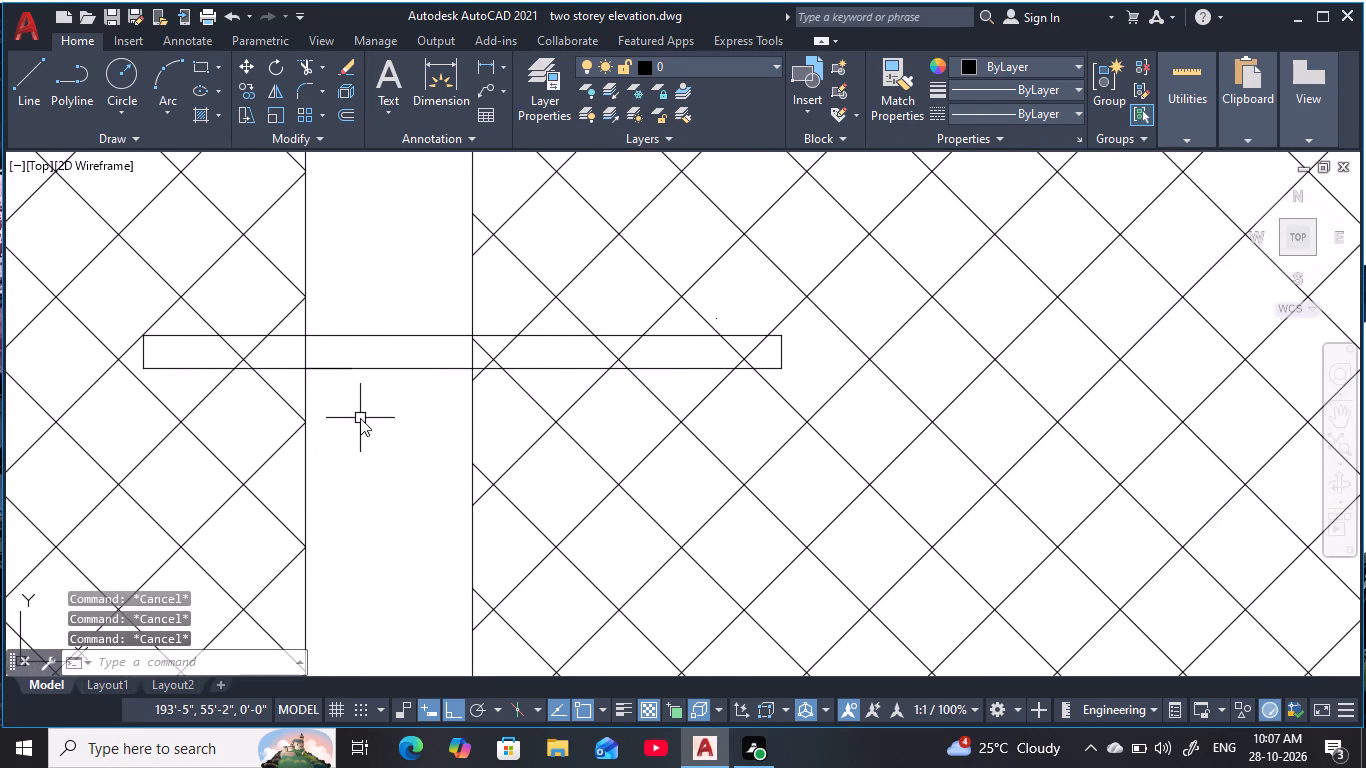
pyautogui.press('space')
pyautogui.click(389, 371)
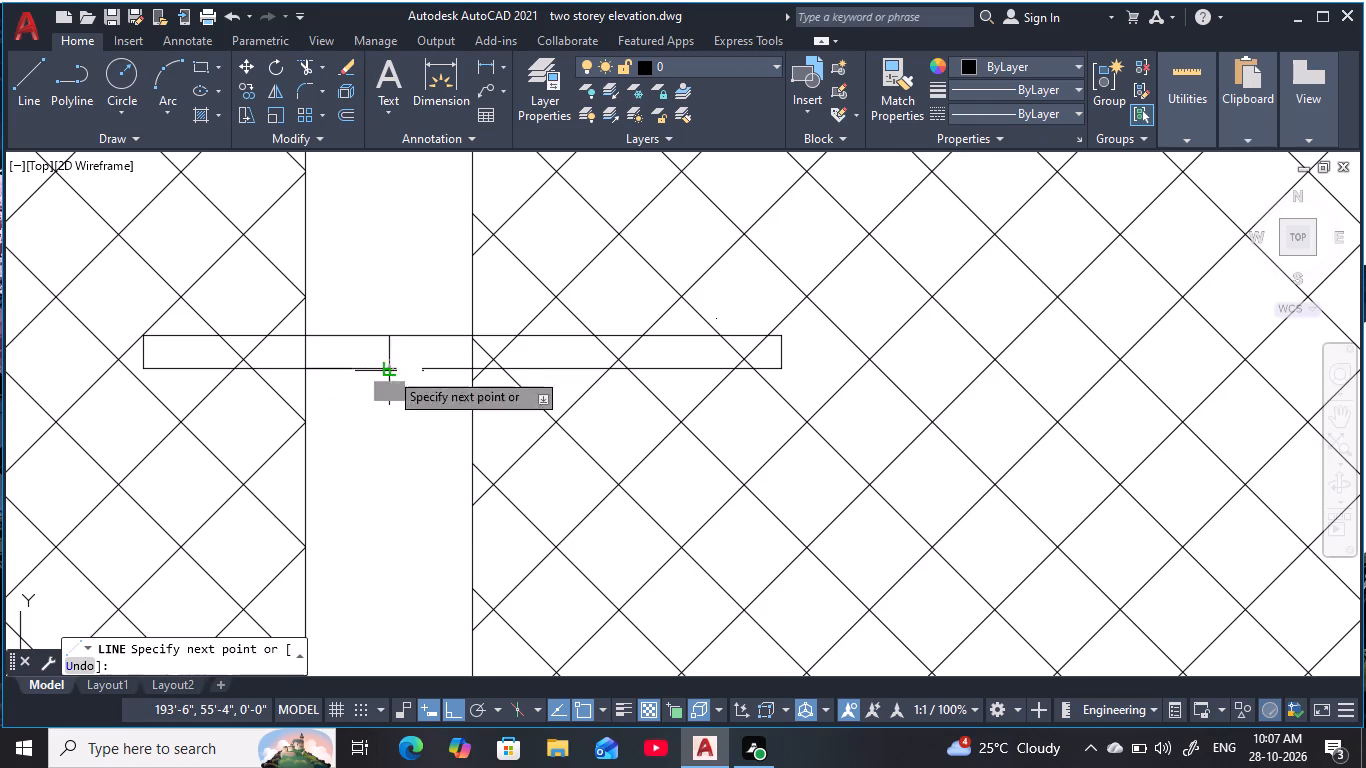
pyautogui.click(394, 496)
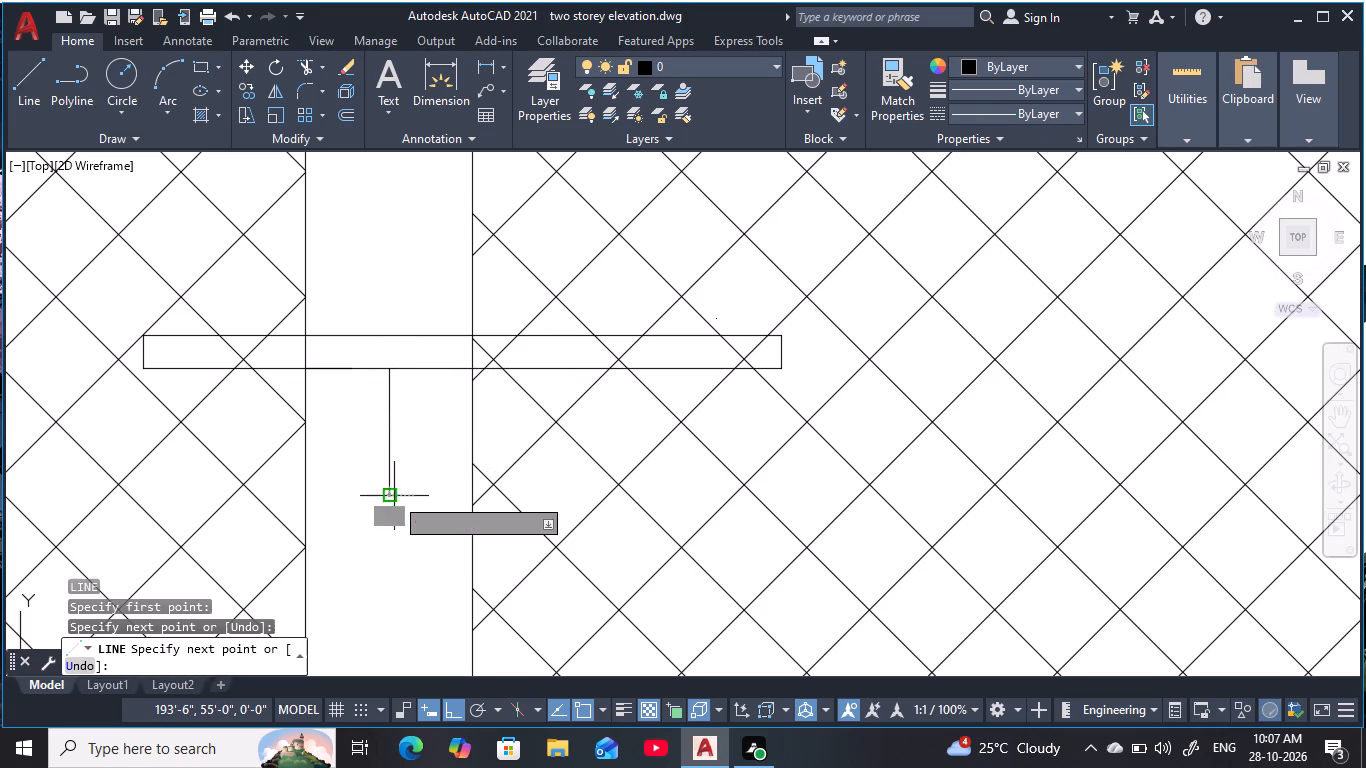
pyautogui.click(407, 489)
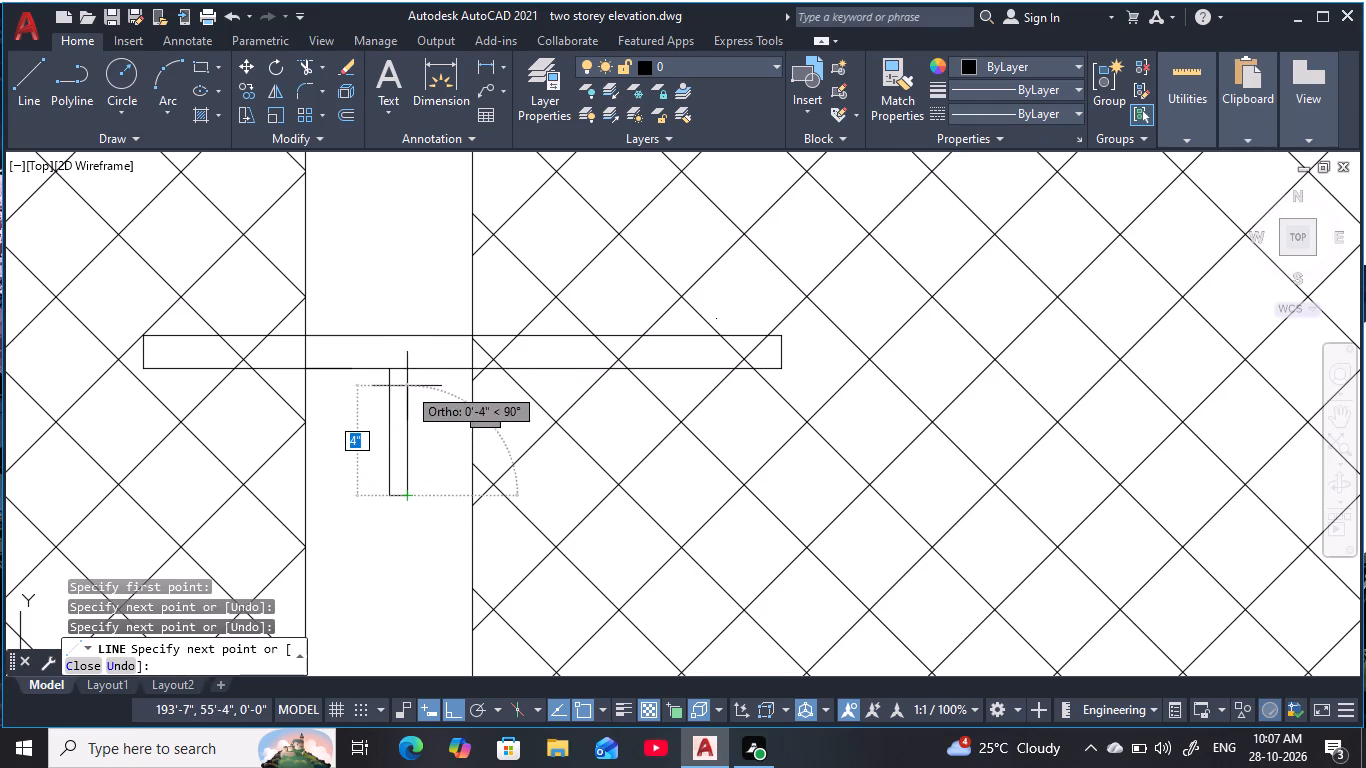
pyautogui.click(409, 370)
pyautogui.press('Escape')
pyautogui.press('Escape')
pyautogui.scroll(-2, 425, 447)
pyautogui.moveTo(425, 447); pyautogui.dragTo(416, 448, button='middle')
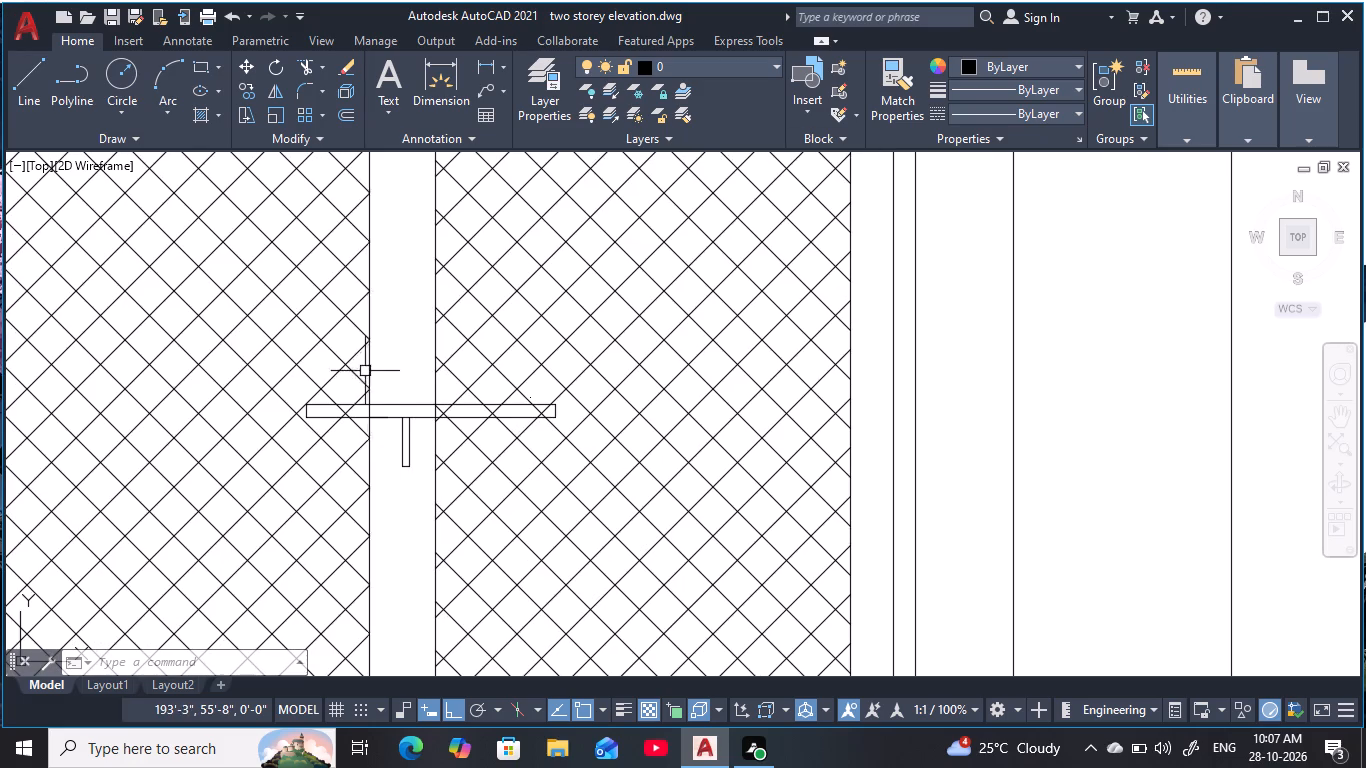
# Trim the part of the bar's lower edge between the new stem's two sides.
pyautogui.scroll(4, 419, 428)
pyautogui.press('Escape')
pyautogui.press('Escape')
pyautogui.press('Escape')
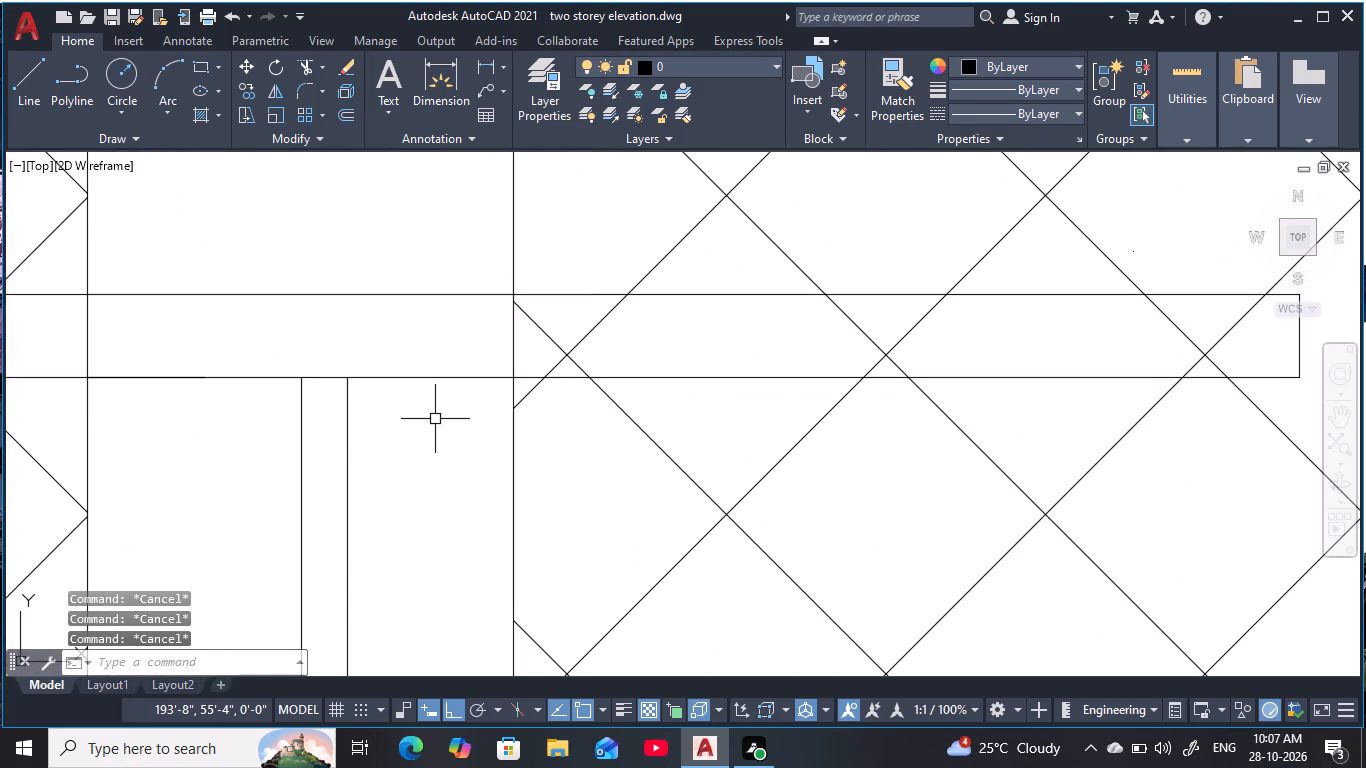
pyautogui.press('t')
pyautogui.press('r')
pyautogui.press('space')
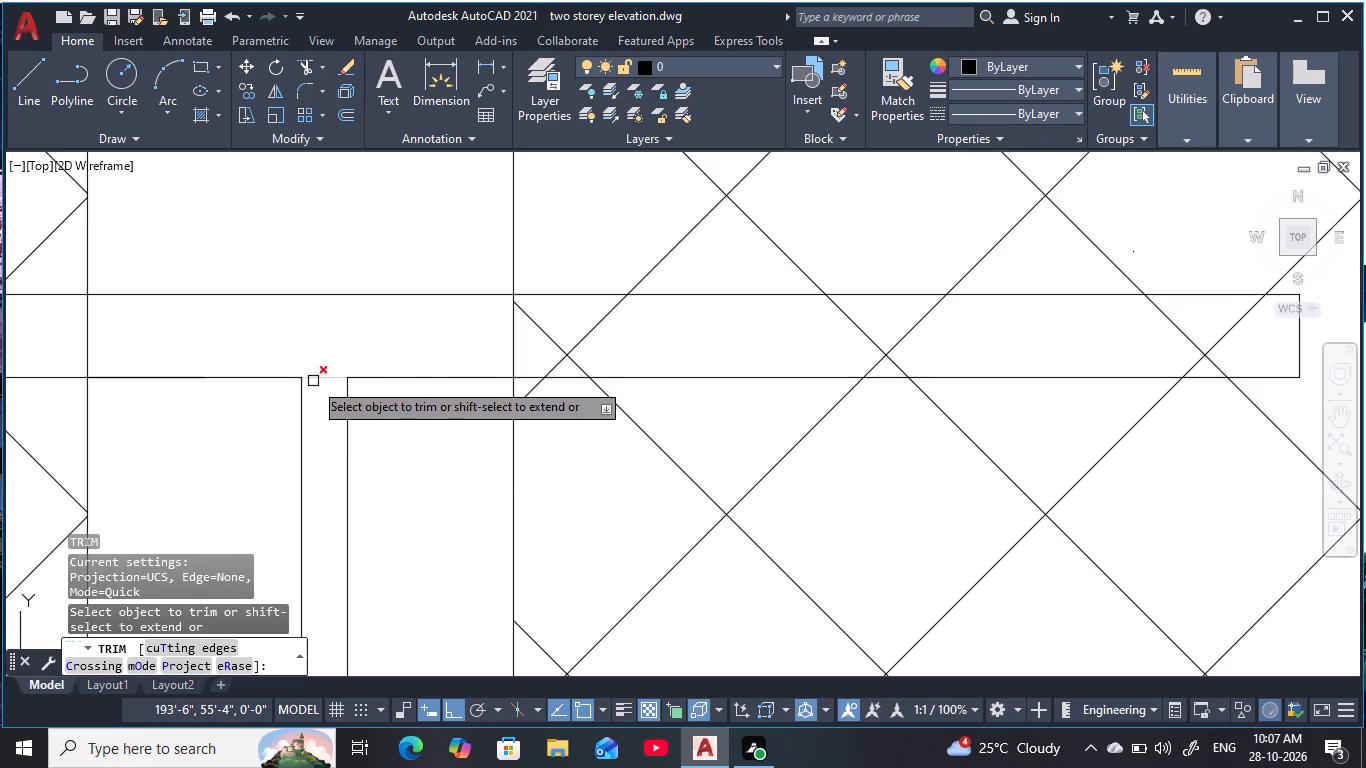
pyautogui.click(315, 381)
pyautogui.press('Escape')
pyautogui.scroll(-6, 577, 495)
pyautogui.press('Escape')
# Draw a vertical 7' centre line between the hatched panels, from the wide opening's inner top edge to the floor line.
pyautogui.moveTo(642, 591); pyautogui.dragTo(642, 589, button='middle')
pyautogui.scroll(-1, 642, 589)
pyautogui.moveTo(642, 589); pyautogui.dragTo(616, 375, button='middle')
pyautogui.press('Escape')
pyautogui.scroll(1, 596, 322)
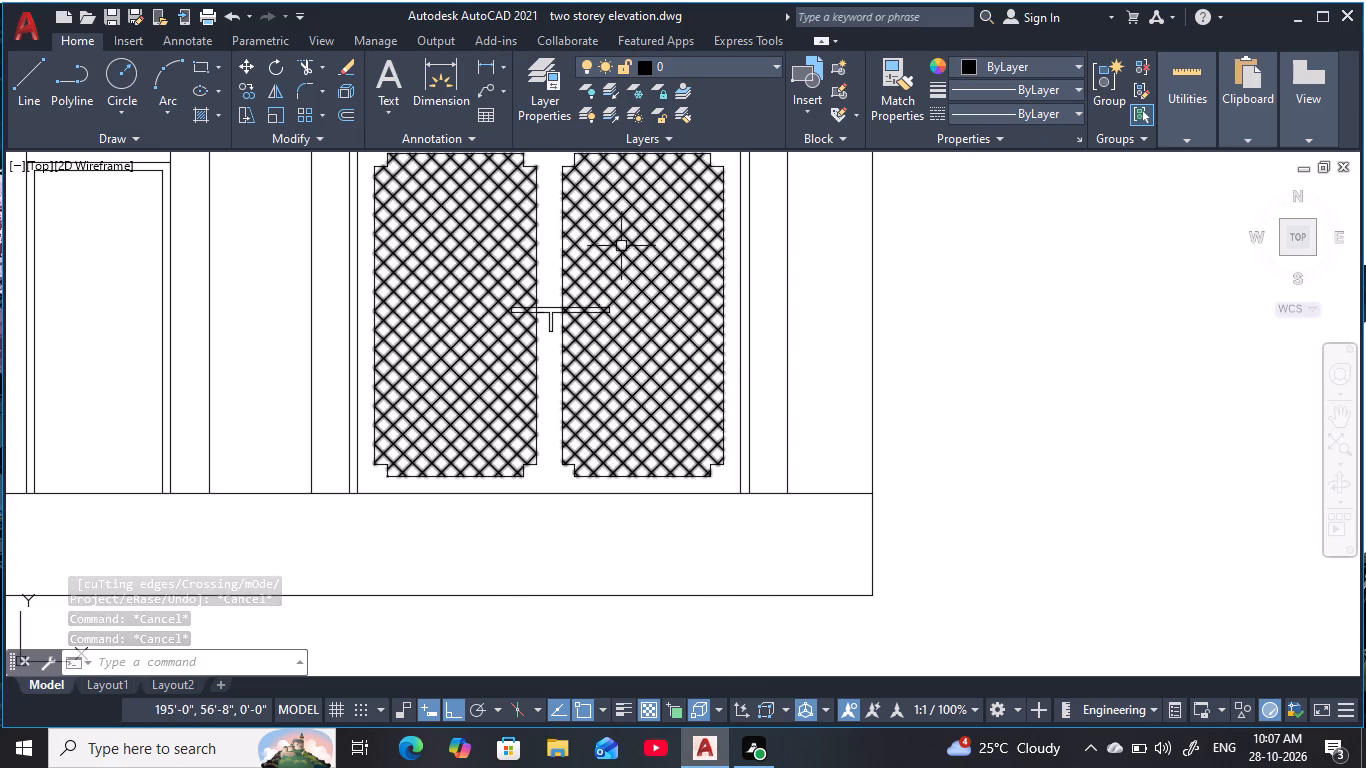
pyautogui.scroll(1, 557, 270)
pyautogui.moveTo(541, 277); pyautogui.dragTo(456, 523, button='middle')
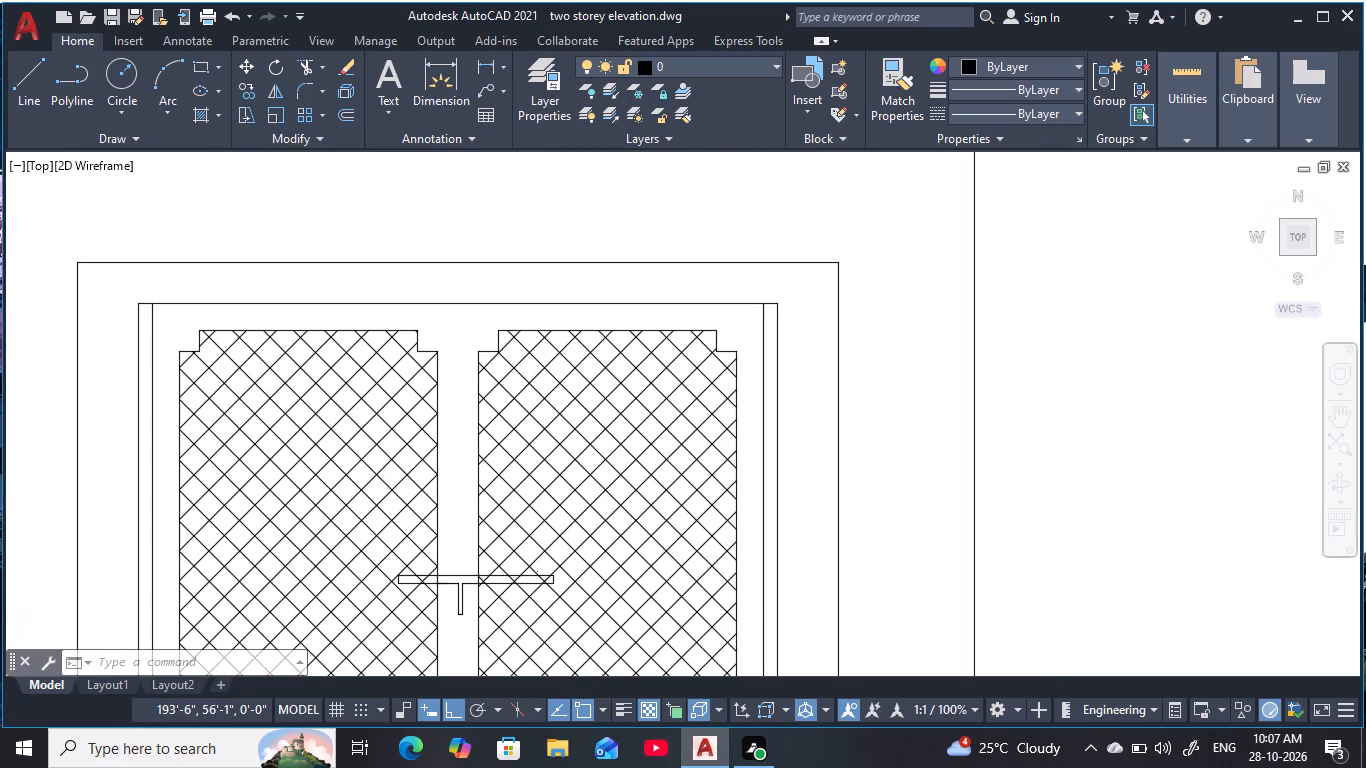
pyautogui.write('l')
pyautogui.press('space')
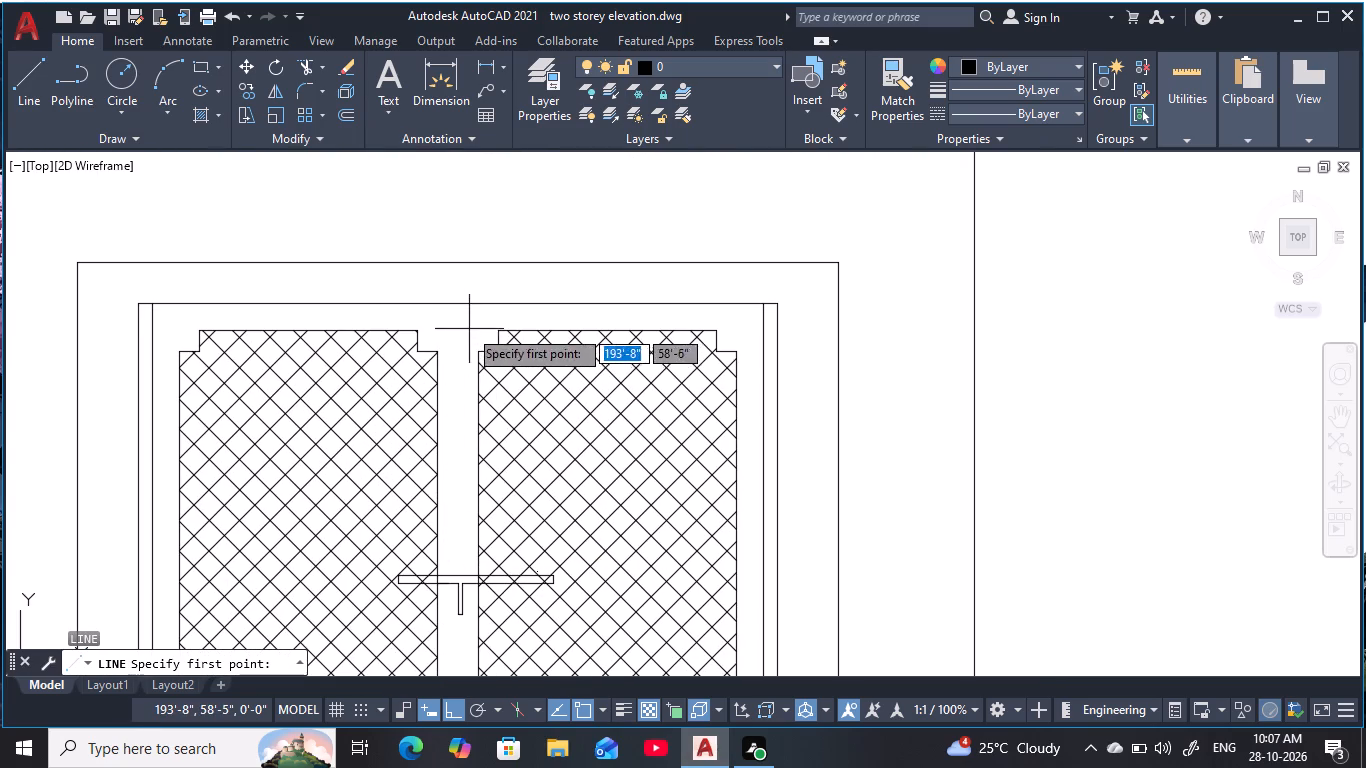
pyautogui.click(460, 304)
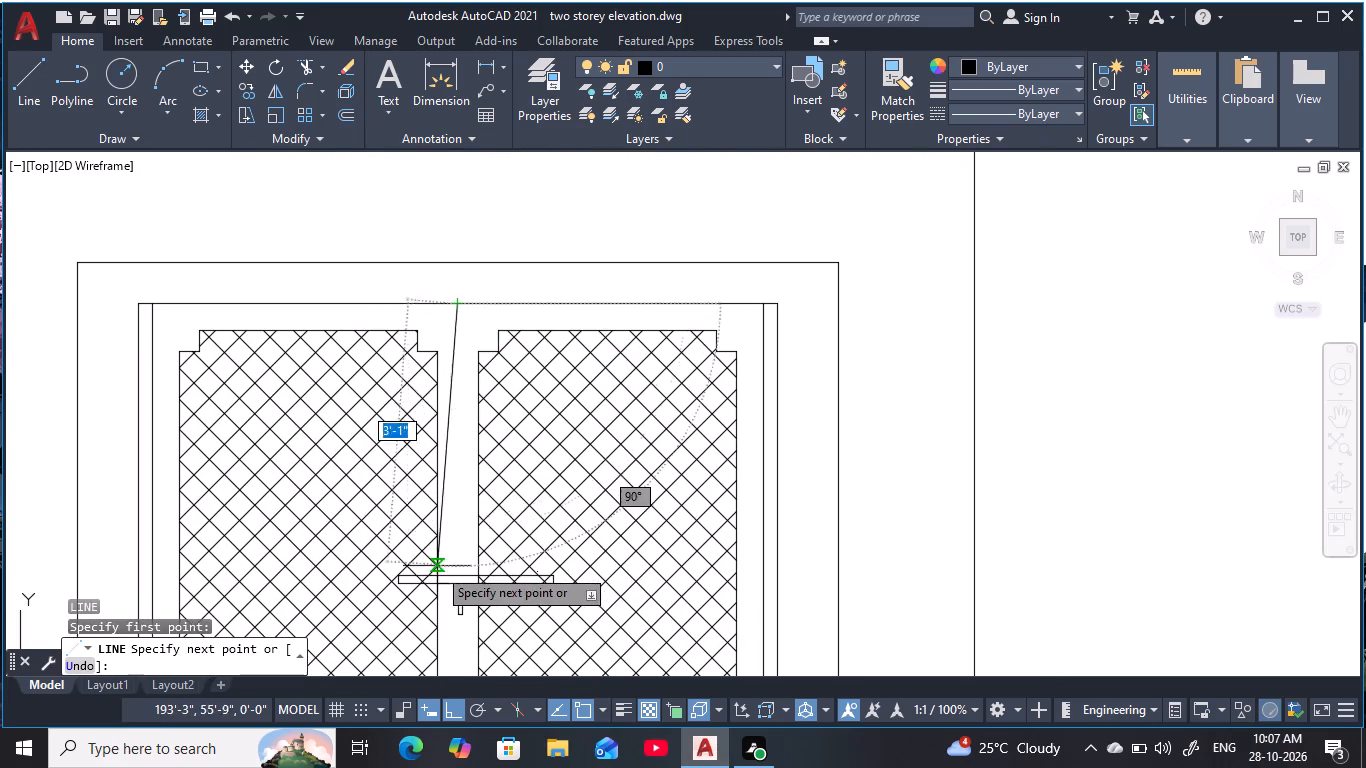
pyautogui.scroll(-2, 437, 572)
pyautogui.moveTo(436, 584); pyautogui.dragTo(432, 332, button='middle')
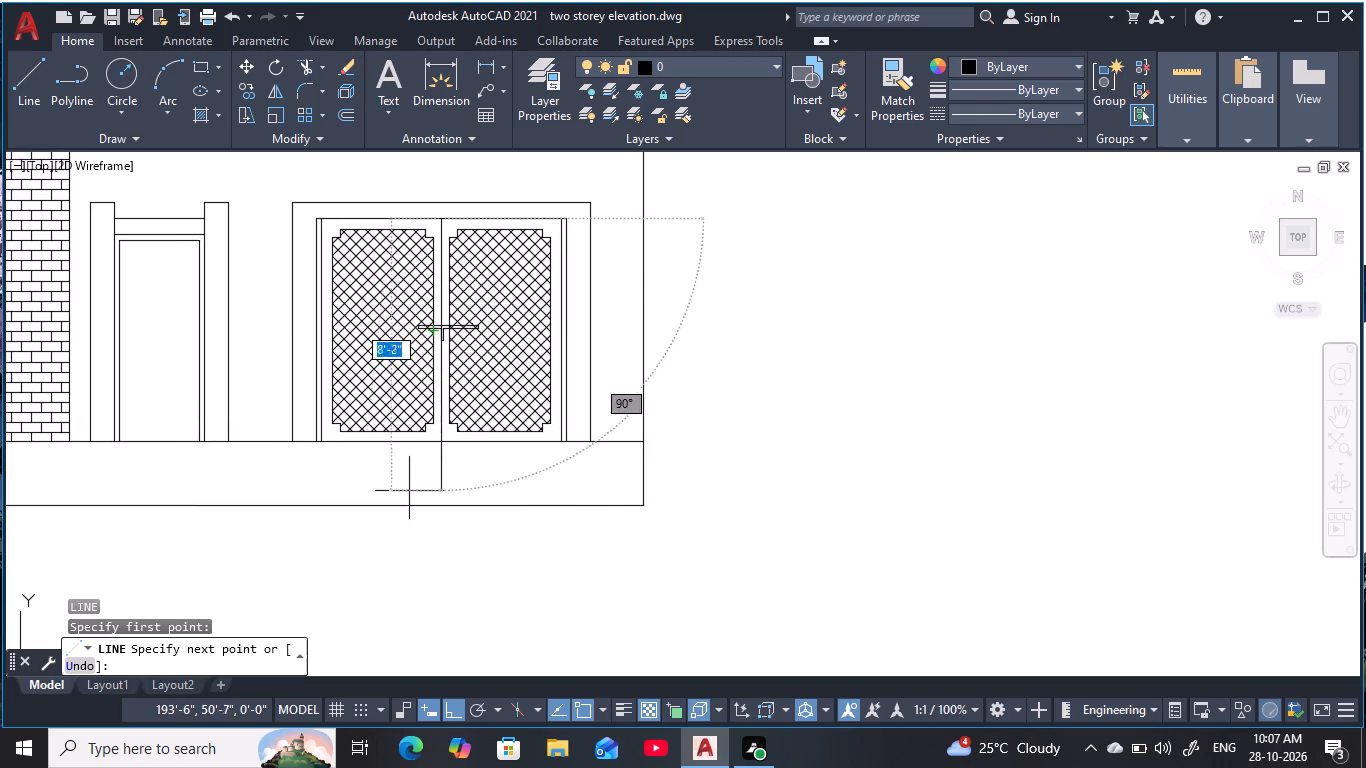
pyautogui.press('F8')
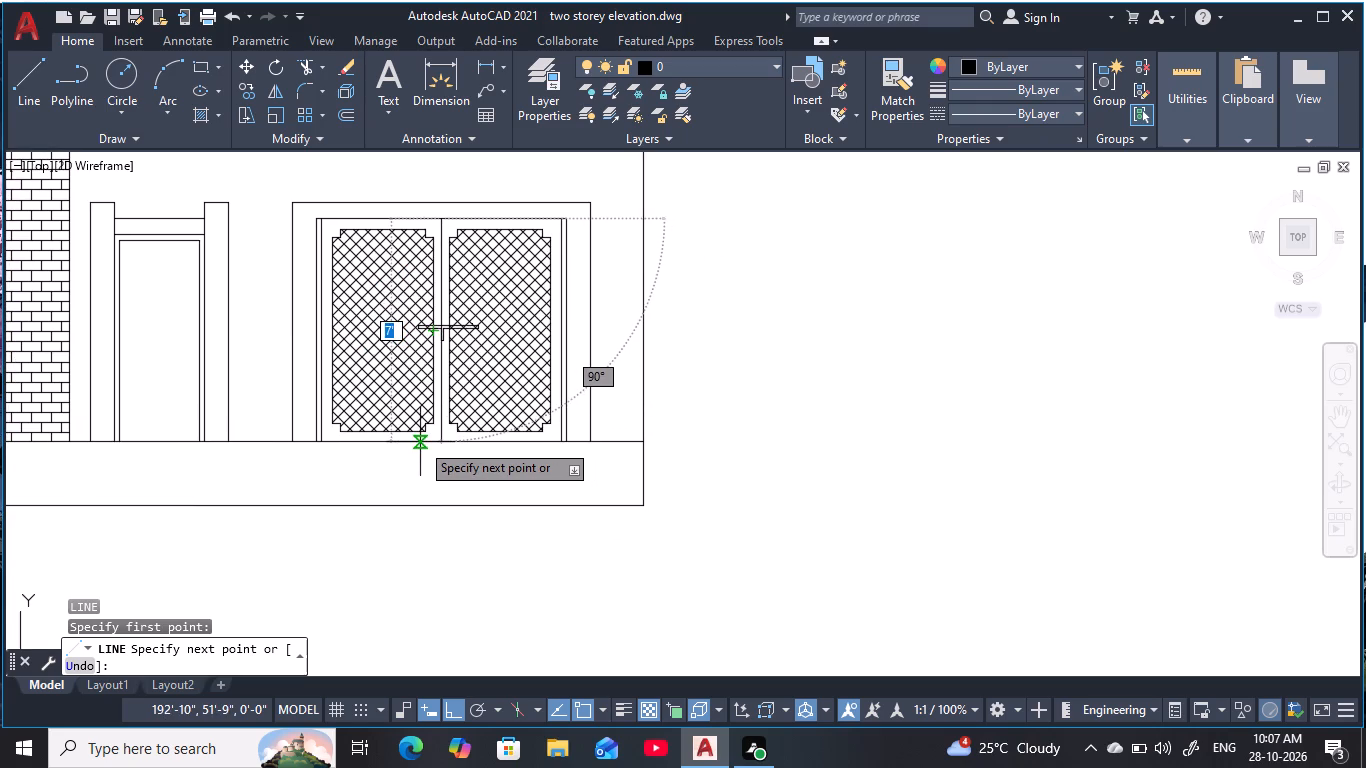
pyautogui.press('F8')
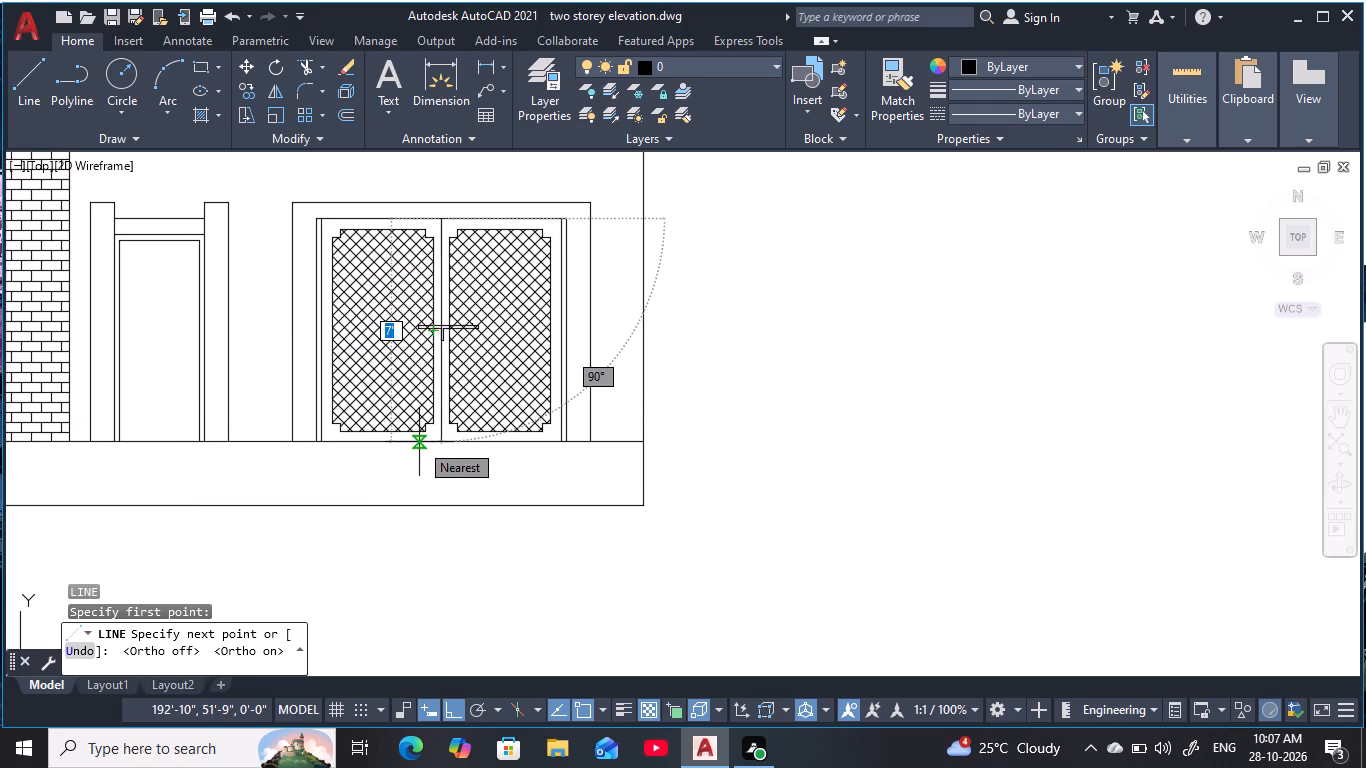
pyautogui.scroll(2, 459, 448)
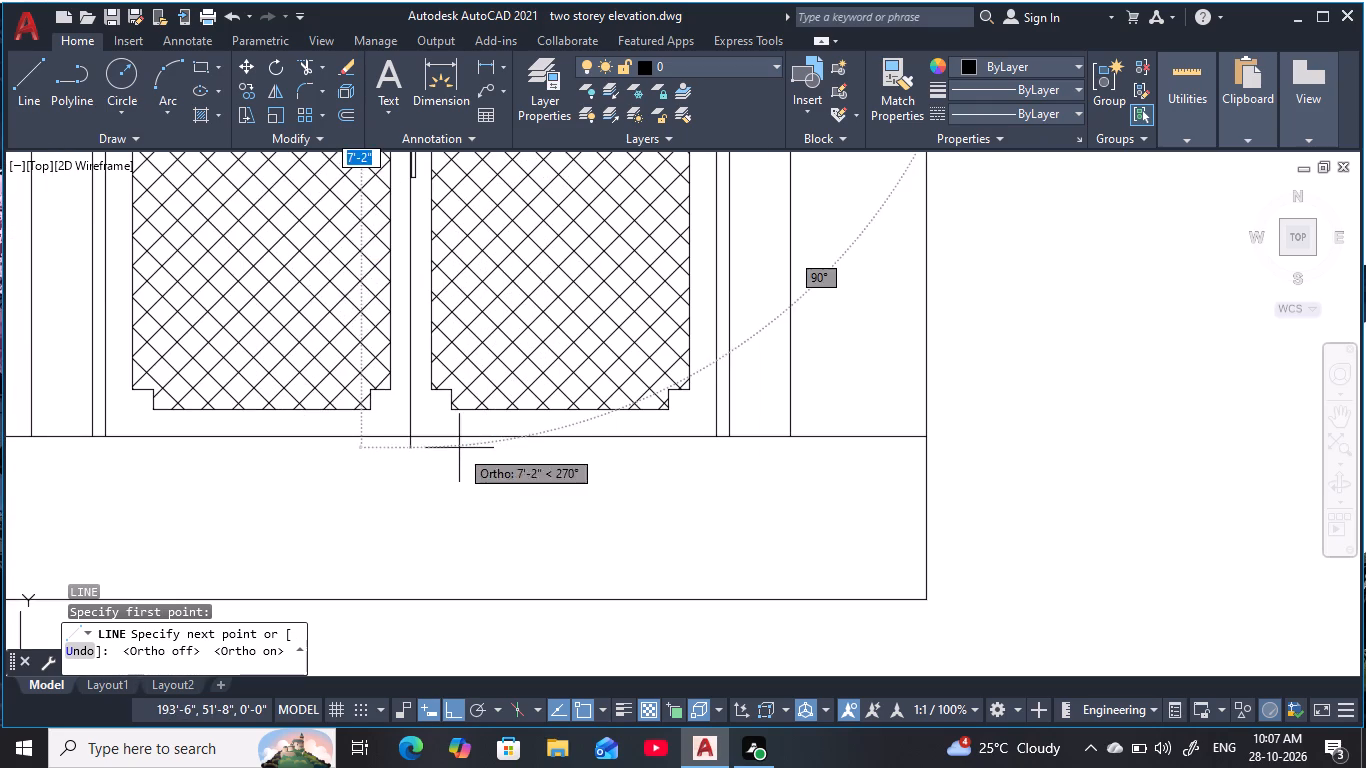
pyautogui.click(407, 438)
pyautogui.press('Escape')
pyautogui.press('Escape')
pyautogui.press('Escape')
pyautogui.press('Escape')
pyautogui.press('Escape')
pyautogui.press('Escape')
pyautogui.press('Escape')
pyautogui.press('Escape')
pyautogui.press('Escape')
pyautogui.press('Escape')
pyautogui.press('Escape')
pyautogui.press('Escape')
pyautogui.press('Escape')
pyautogui.press('Escape')
pyautogui.press('Escape')
pyautogui.press('Escape')
pyautogui.press('Escape')
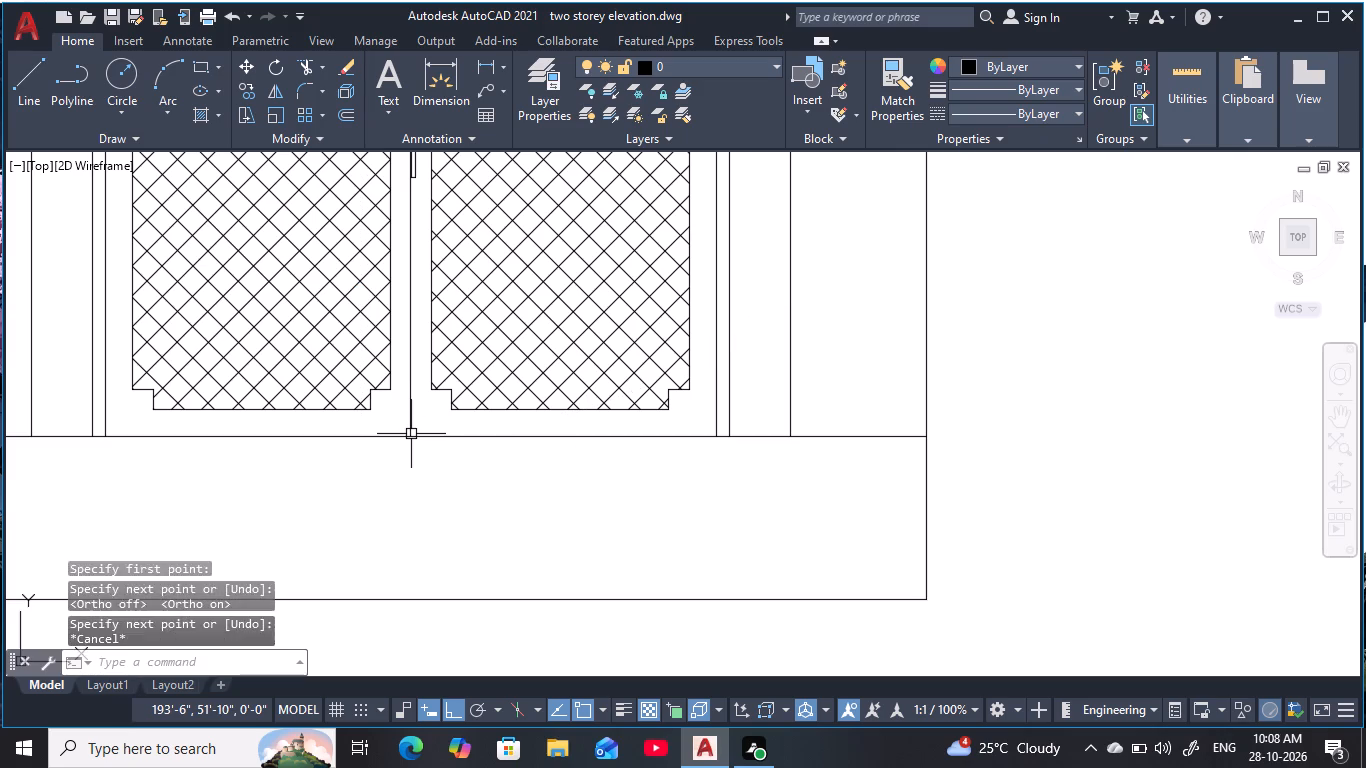
# Offset the centre line between the hatched panels by 1" to each side.
pyautogui.press('o')
pyautogui.press('space')
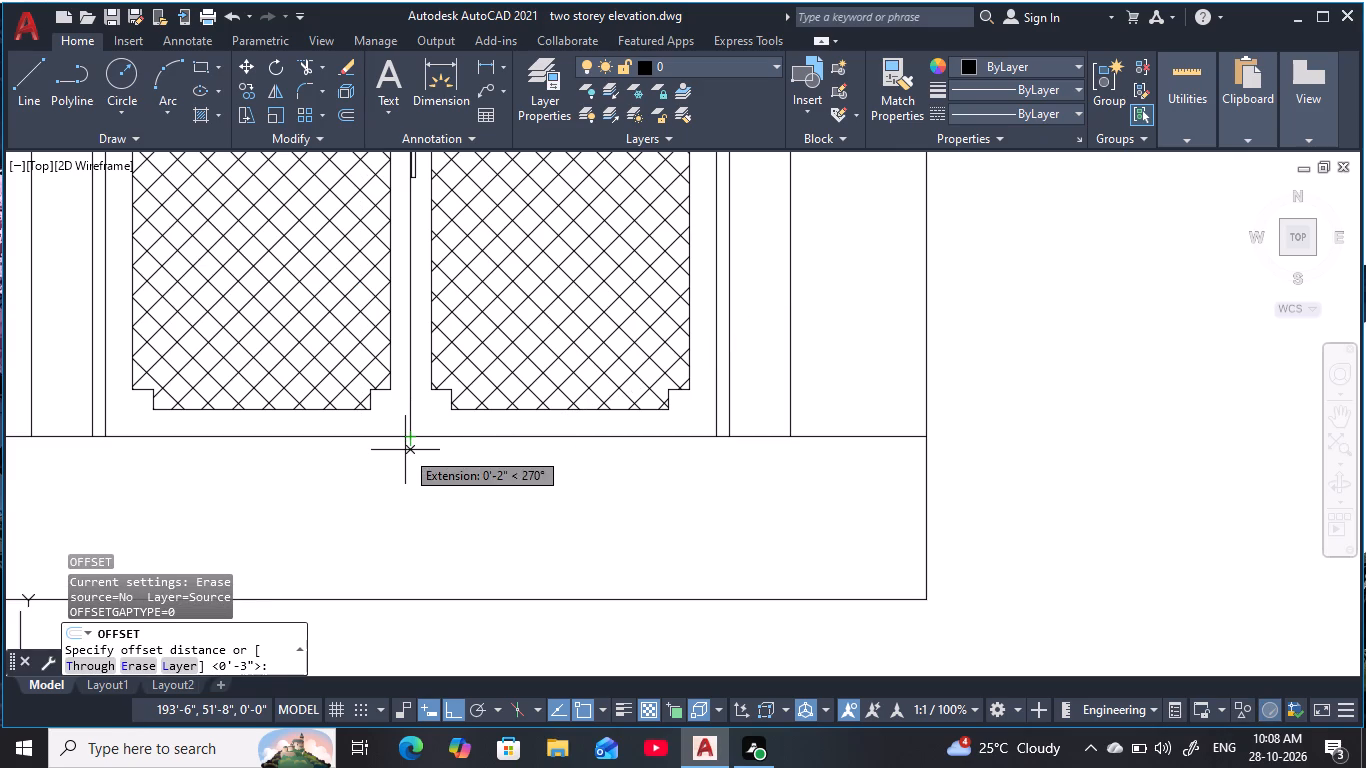
pyautogui.press('1')
pyautogui.press('space')
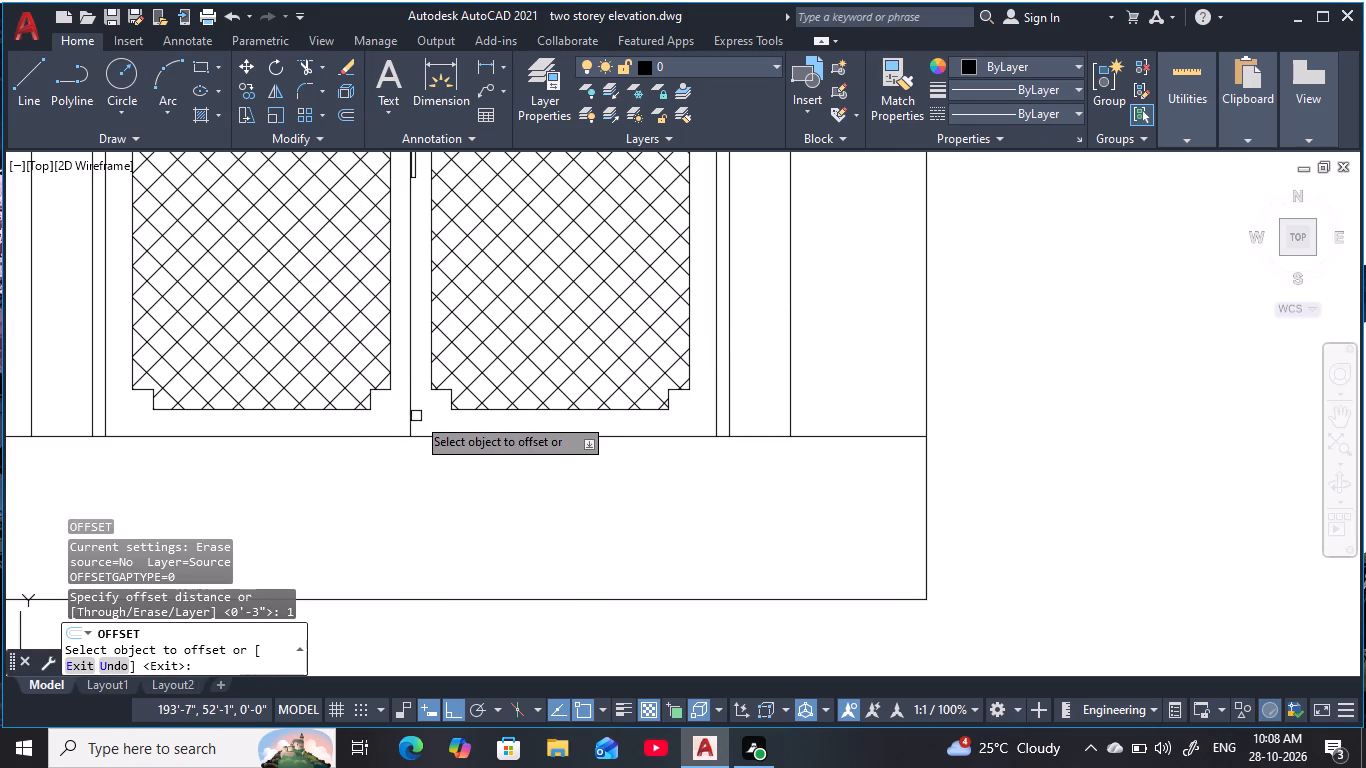
pyautogui.click(413, 418)
pyautogui.click(374, 425)
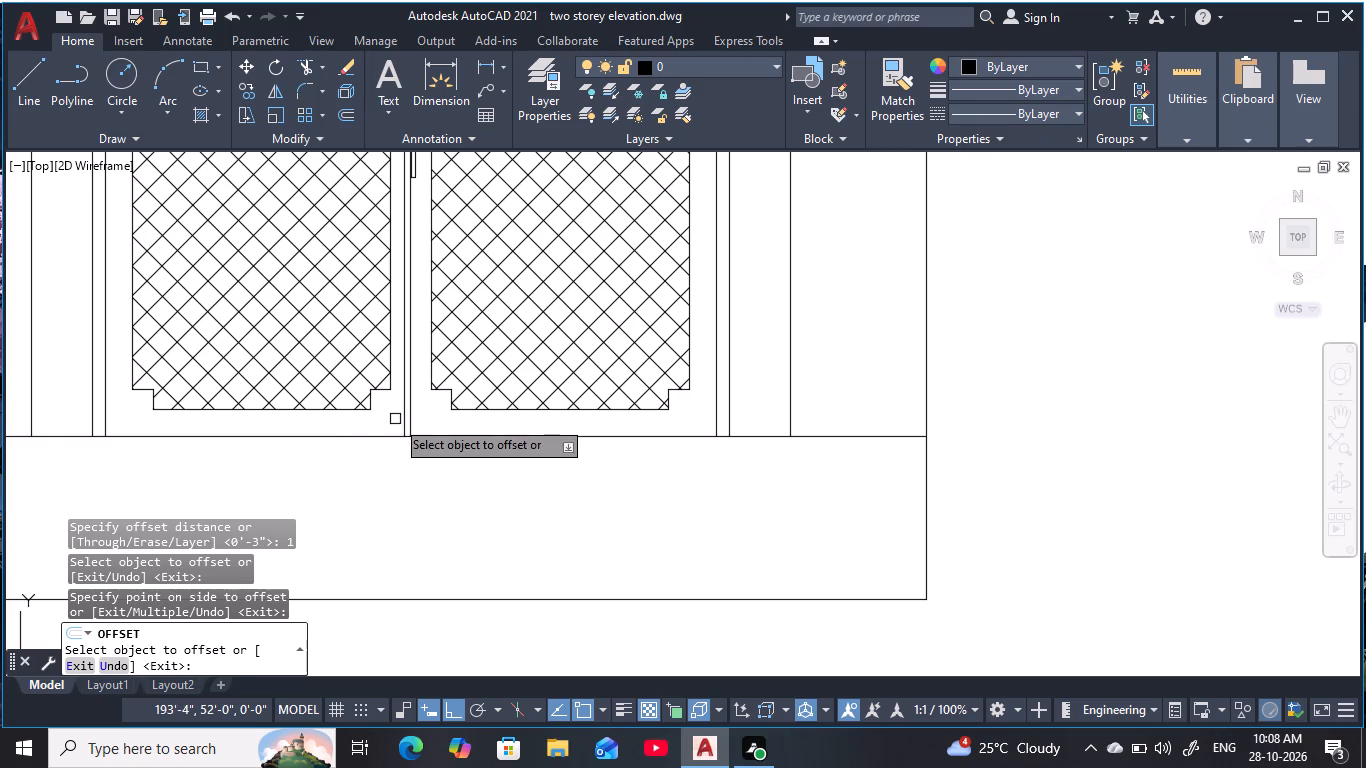
pyautogui.click(410, 415)
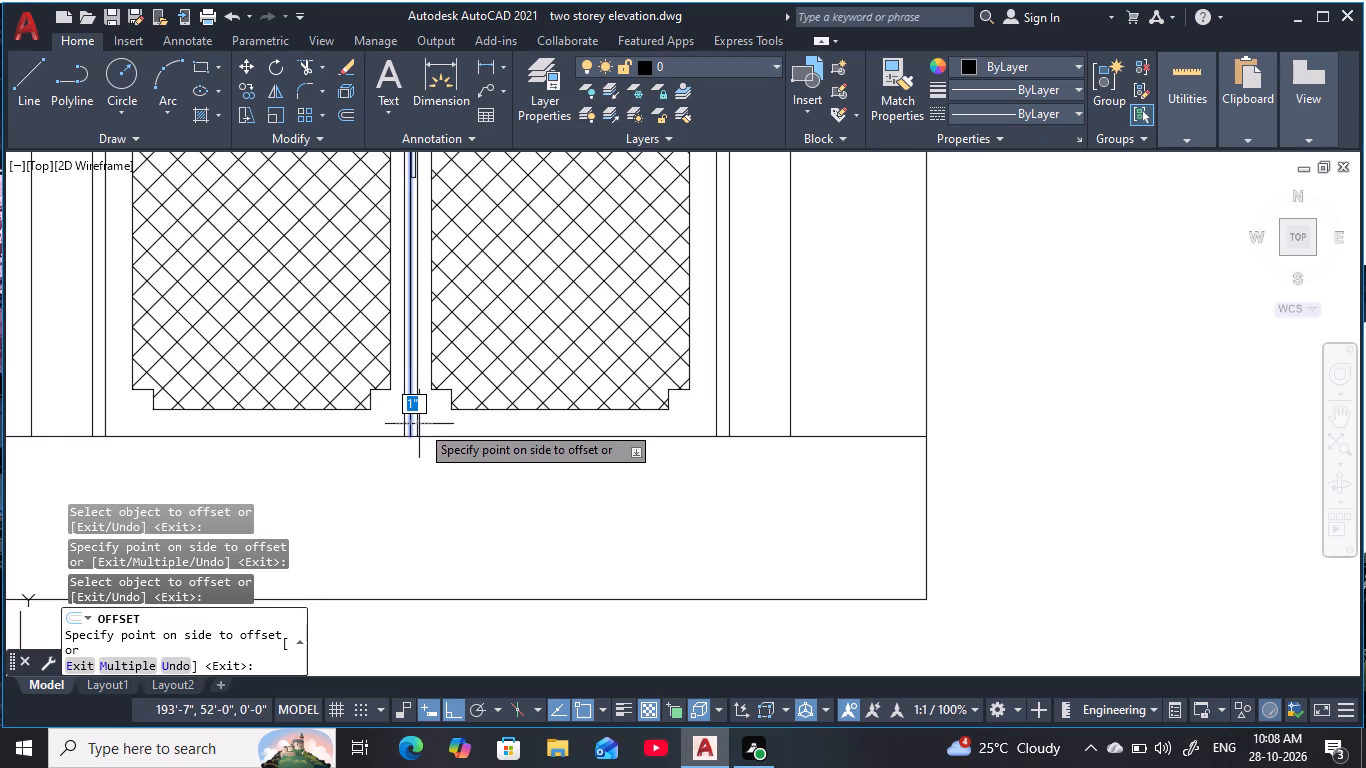
pyautogui.click(424, 427)
pyautogui.press('Escape')
pyautogui.moveTo(405, 338); pyautogui.dragTo(375, 482, button='middle')
pyautogui.scroll(-1, 375, 482)
pyautogui.press('Escape')
pyautogui.press('Escape')
pyautogui.press('Escape')
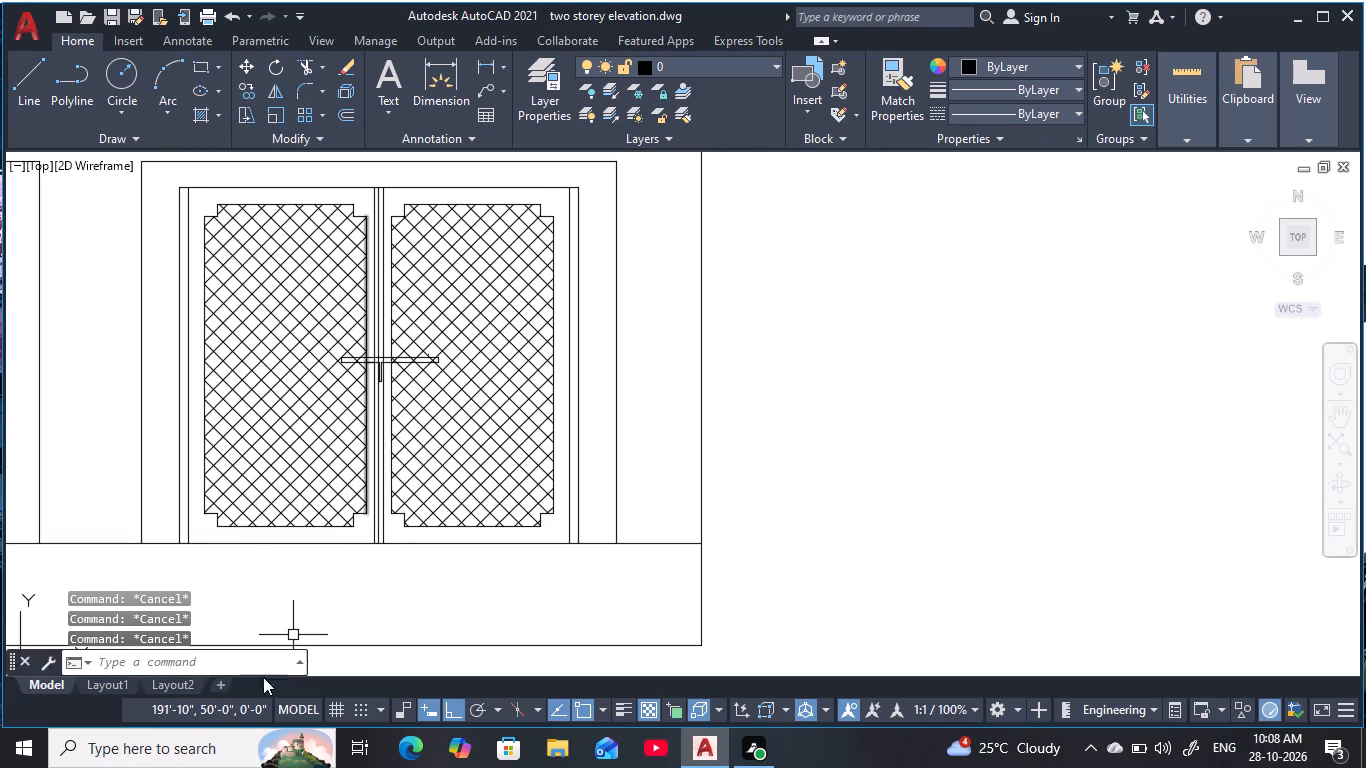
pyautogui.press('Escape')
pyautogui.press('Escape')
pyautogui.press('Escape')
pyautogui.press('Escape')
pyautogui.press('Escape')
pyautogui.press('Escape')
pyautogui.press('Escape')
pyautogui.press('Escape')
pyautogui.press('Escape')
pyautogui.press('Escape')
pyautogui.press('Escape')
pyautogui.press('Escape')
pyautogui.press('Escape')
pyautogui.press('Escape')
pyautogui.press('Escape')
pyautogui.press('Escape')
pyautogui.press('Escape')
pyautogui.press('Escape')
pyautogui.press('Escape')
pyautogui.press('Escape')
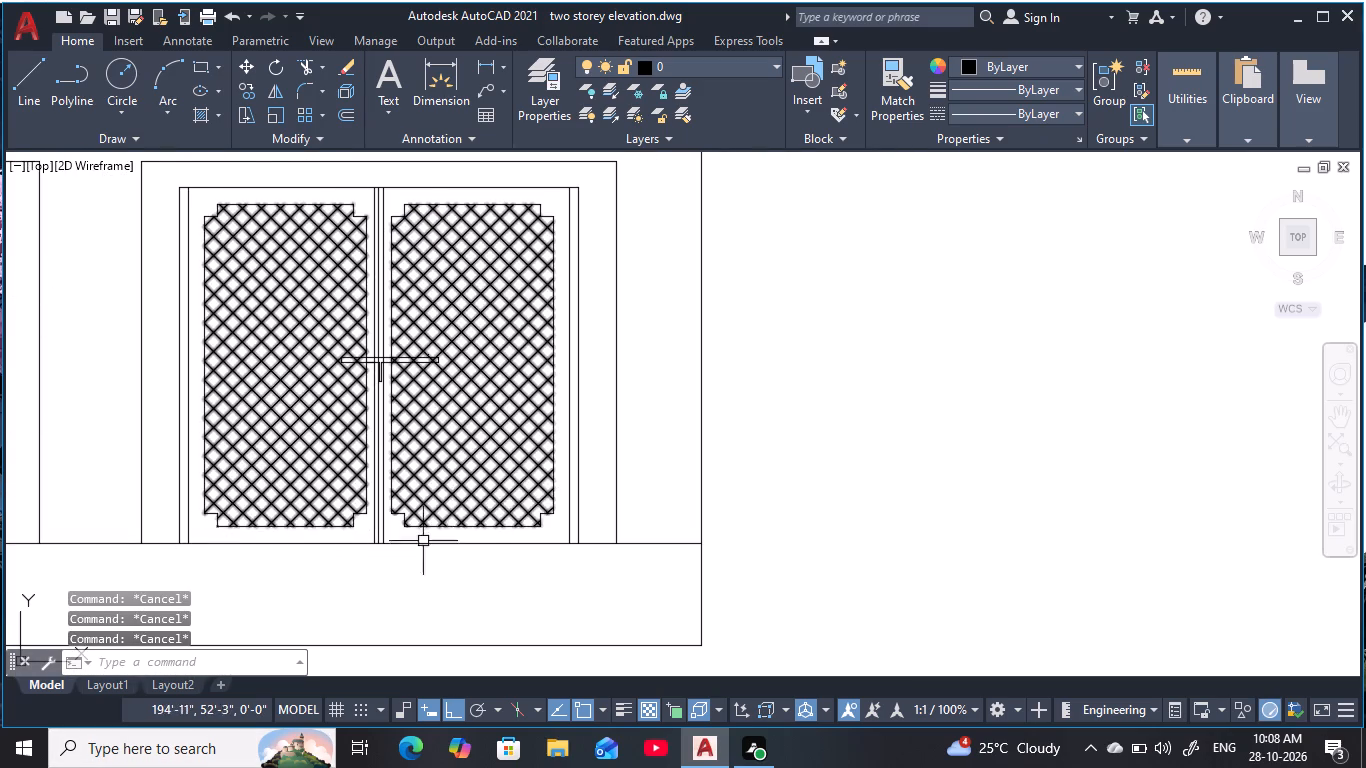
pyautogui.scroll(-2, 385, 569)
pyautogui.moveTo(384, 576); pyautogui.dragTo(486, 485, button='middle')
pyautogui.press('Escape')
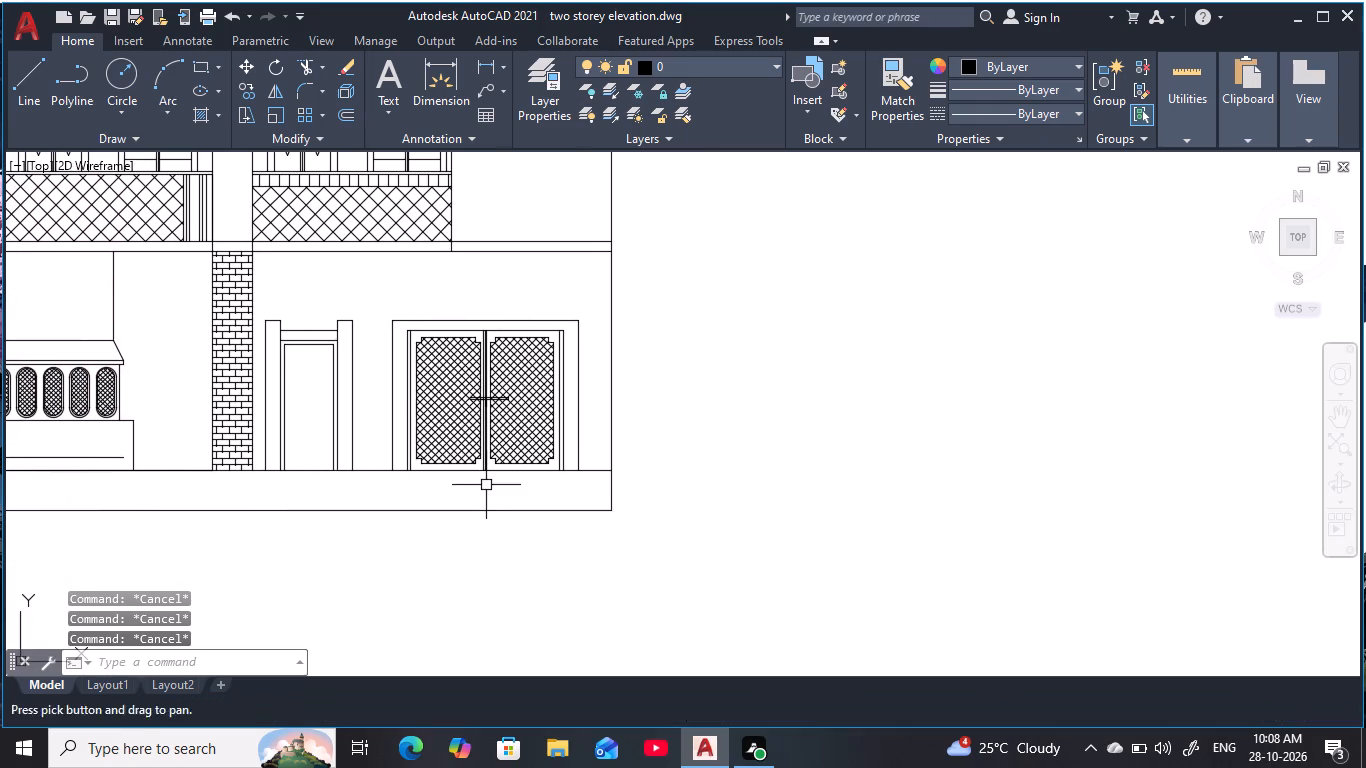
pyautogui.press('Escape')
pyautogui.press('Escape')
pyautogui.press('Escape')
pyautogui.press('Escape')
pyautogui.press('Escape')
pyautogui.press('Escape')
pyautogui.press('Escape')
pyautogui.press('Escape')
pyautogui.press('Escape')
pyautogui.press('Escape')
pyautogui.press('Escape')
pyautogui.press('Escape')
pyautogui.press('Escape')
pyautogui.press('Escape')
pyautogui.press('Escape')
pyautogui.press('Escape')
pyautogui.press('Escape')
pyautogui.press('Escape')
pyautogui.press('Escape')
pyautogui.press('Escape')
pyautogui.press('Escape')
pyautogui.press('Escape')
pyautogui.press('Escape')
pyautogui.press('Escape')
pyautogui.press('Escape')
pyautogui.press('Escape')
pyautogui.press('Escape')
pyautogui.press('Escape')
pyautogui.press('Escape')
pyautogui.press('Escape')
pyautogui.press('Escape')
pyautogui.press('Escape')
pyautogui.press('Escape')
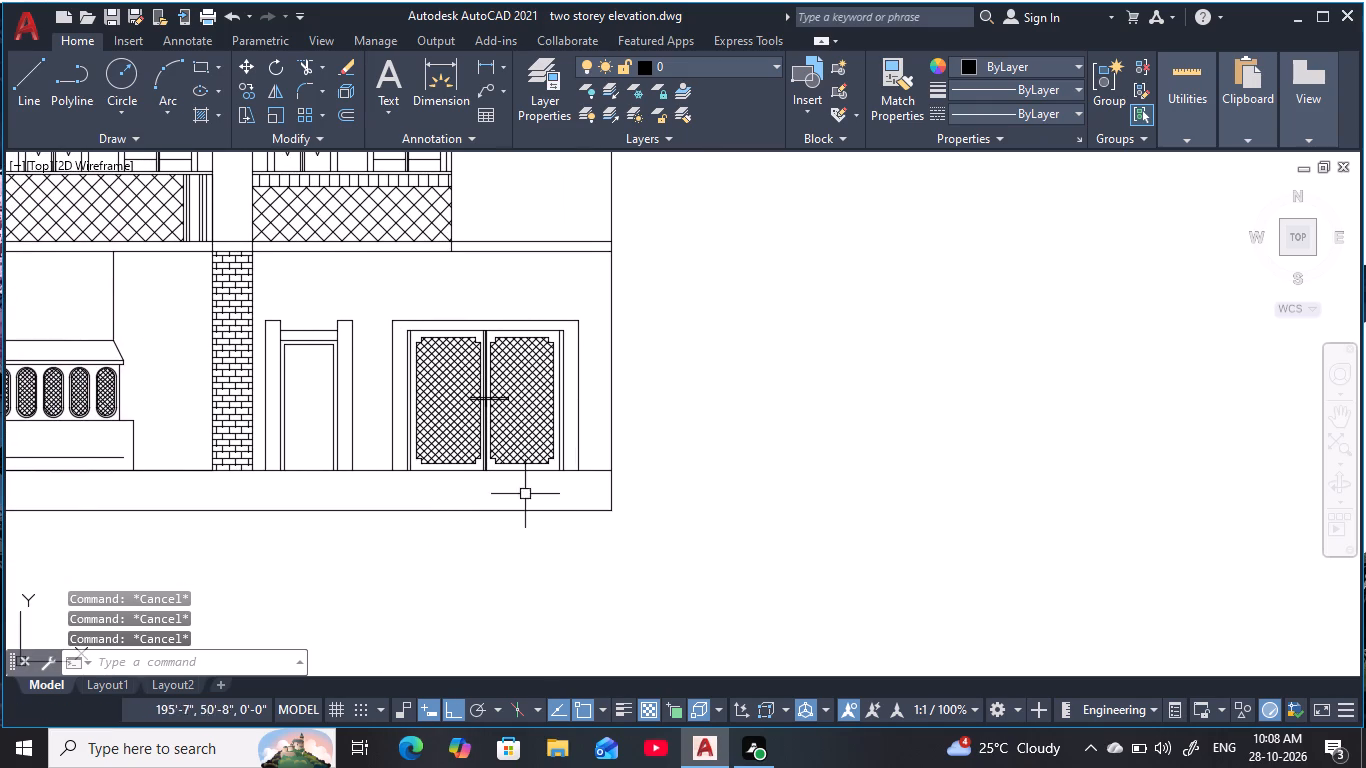
# Draw a horizontal line about 15'-9" long from the right end of the narrow doorway's upper lintel edge, past the building's right edge.
pyautogui.scroll(-1, 455, 493)
pyautogui.moveTo(465, 488); pyautogui.dragTo(596, 542, button='middle')
pyautogui.scroll(2, 560, 479)
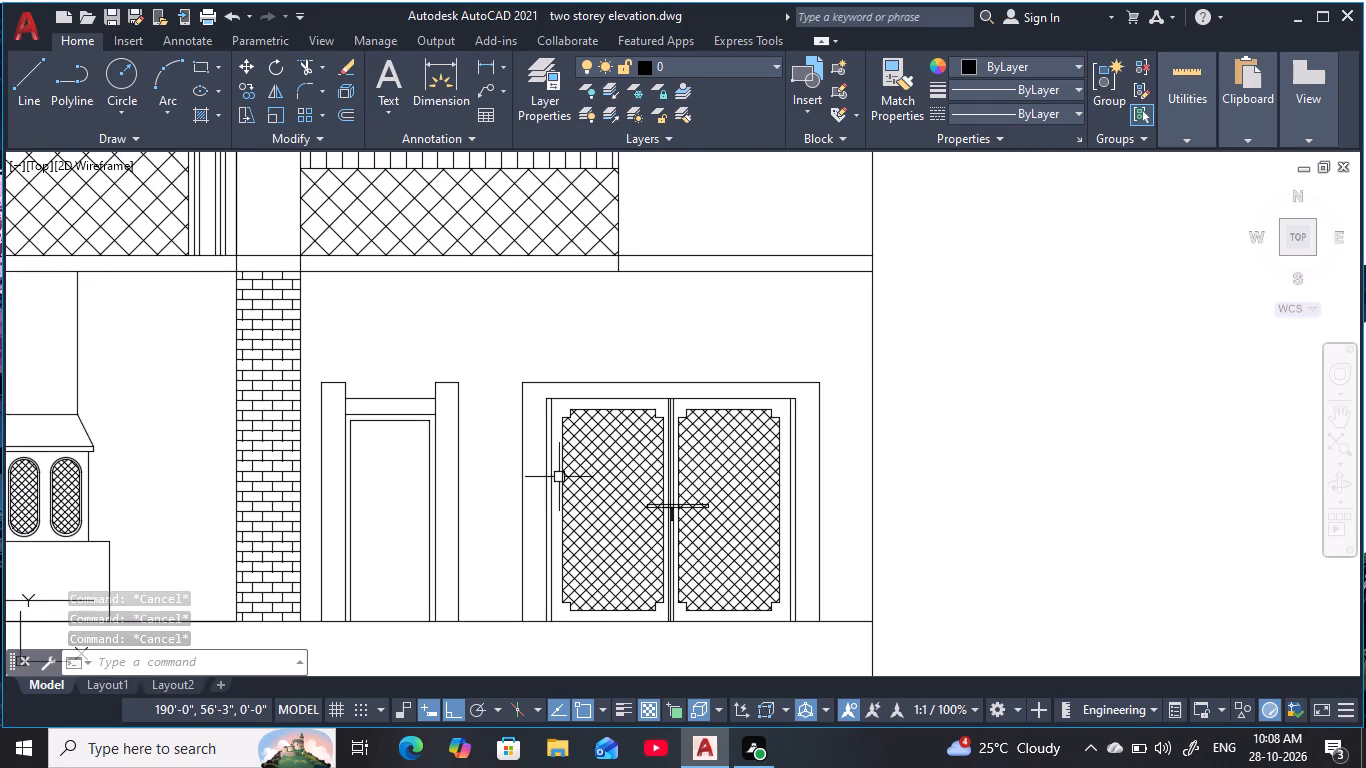
pyautogui.moveTo(556, 470); pyautogui.dragTo(534, 430, button='middle')
pyautogui.scroll(1, 507, 392)
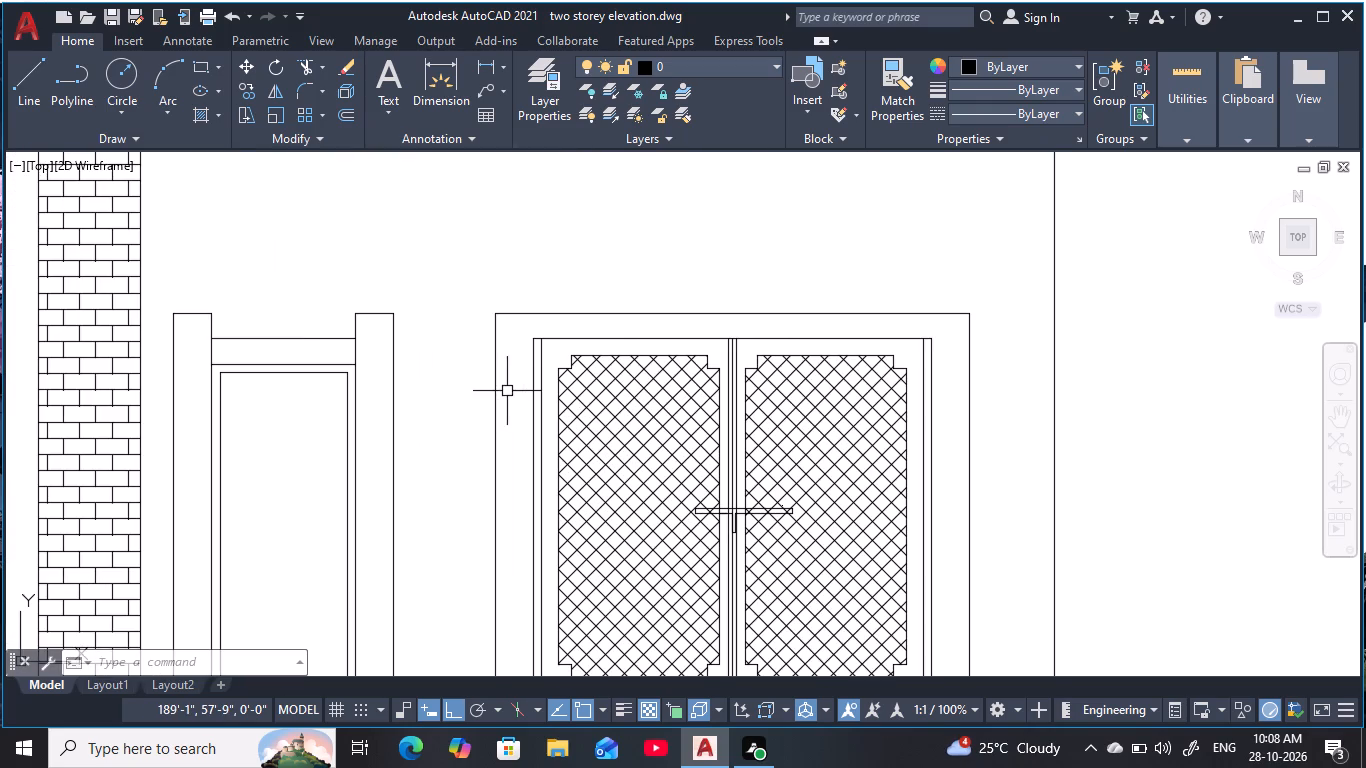
pyautogui.moveTo(507, 396); pyautogui.dragTo(509, 416, button='middle')
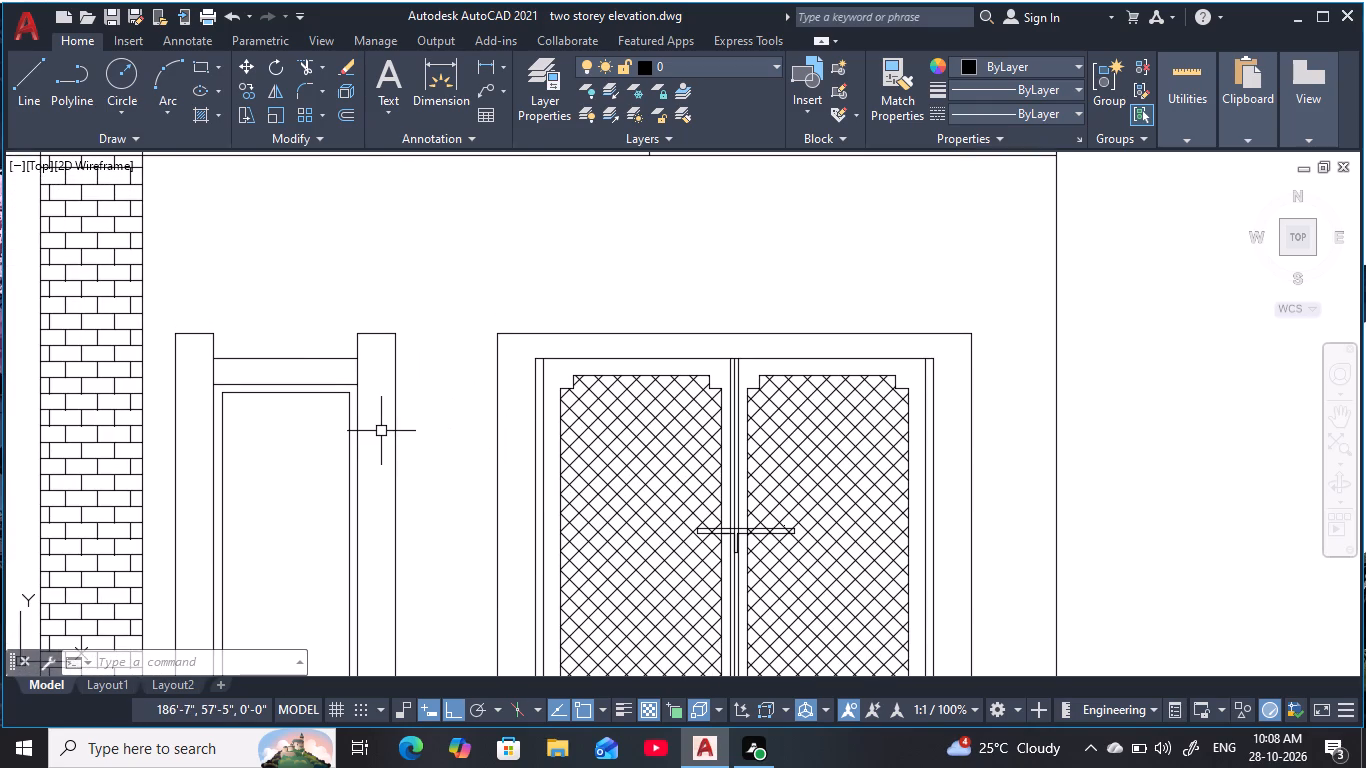
pyautogui.write('l')
pyautogui.press('space')
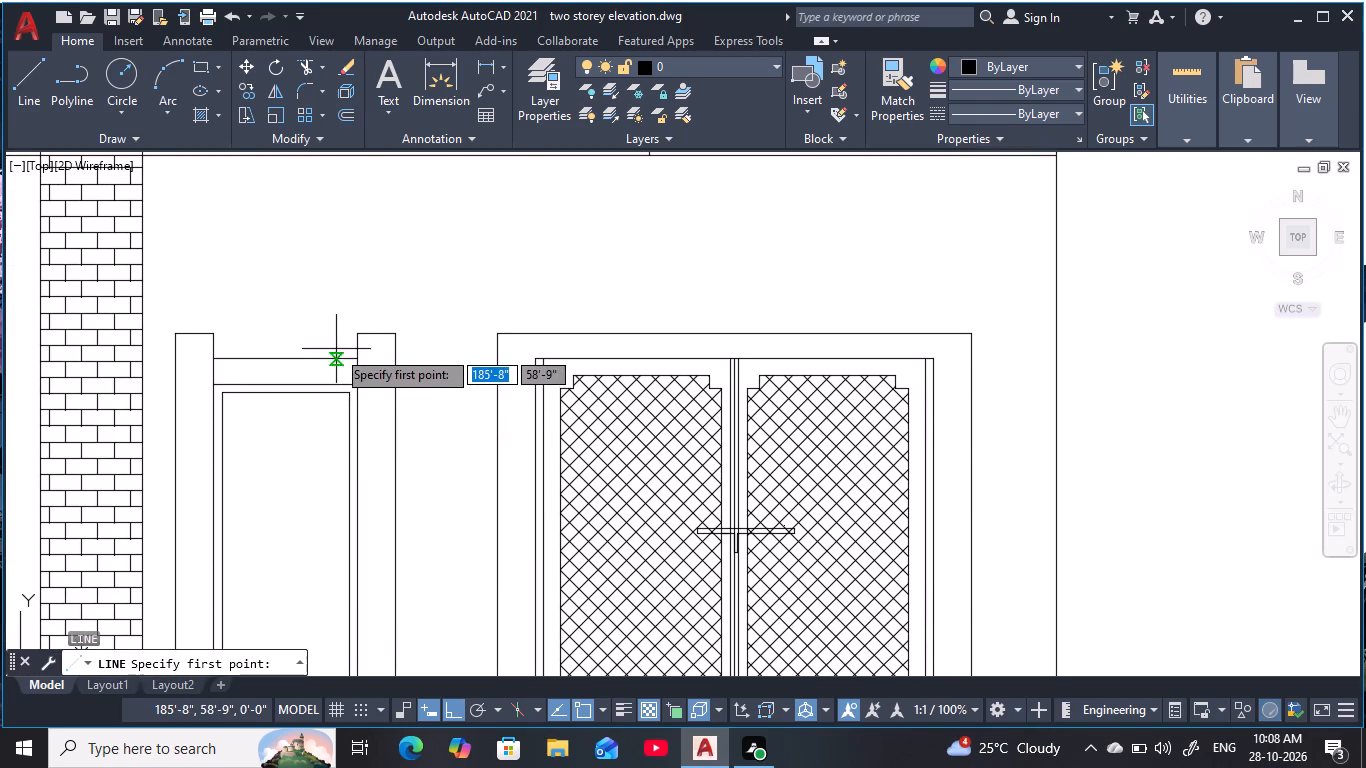
pyautogui.click(351, 356)
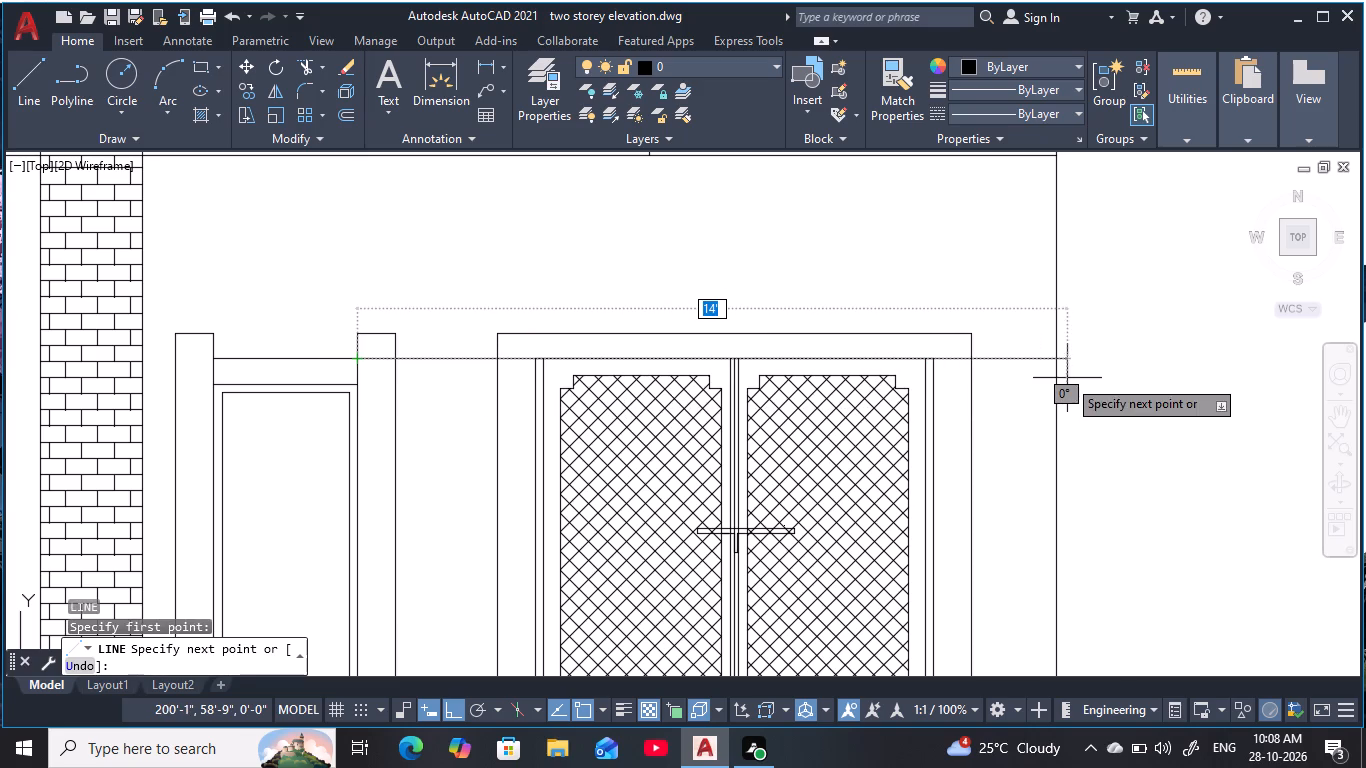
pyautogui.click(1158, 335)
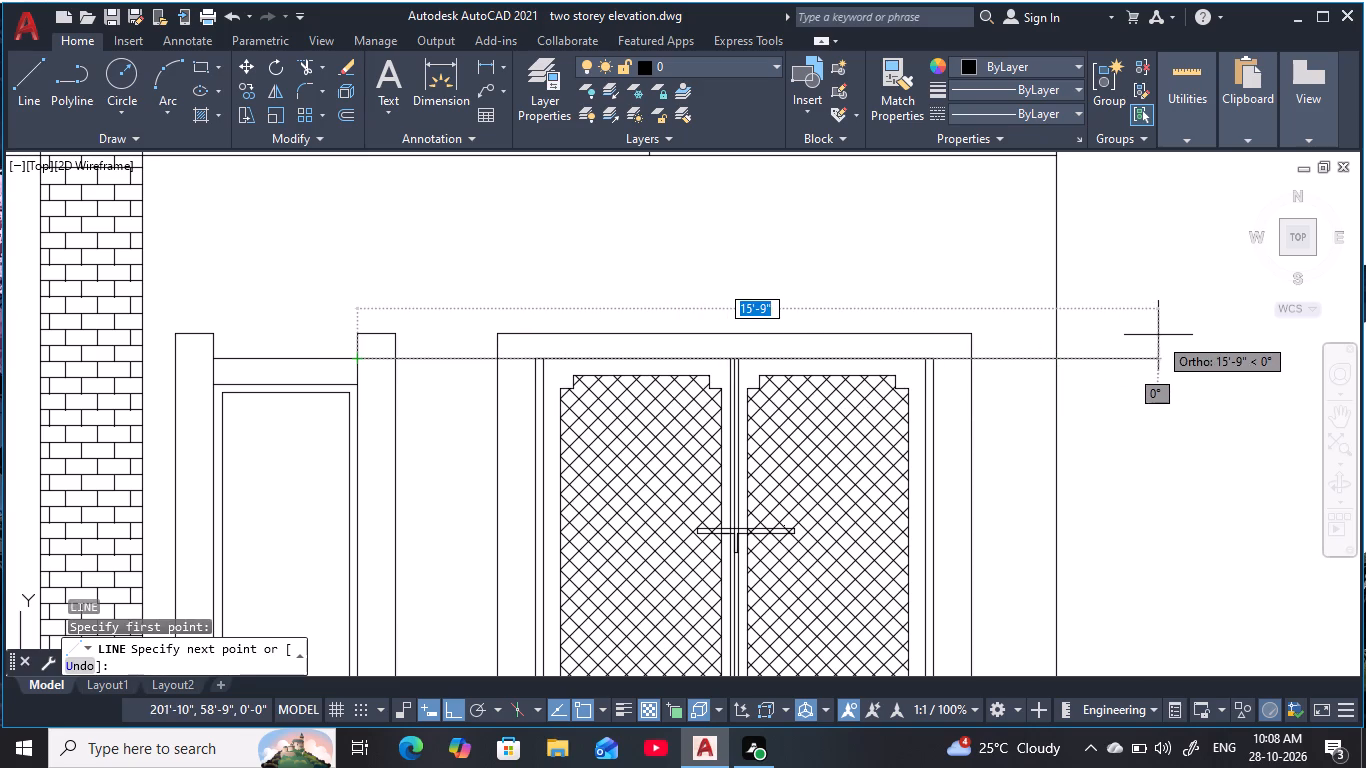
pyautogui.press('Escape')
pyautogui.press('Escape')
pyautogui.press('Escape')
pyautogui.press('Escape')
pyautogui.press('Escape')
pyautogui.press('Escape')
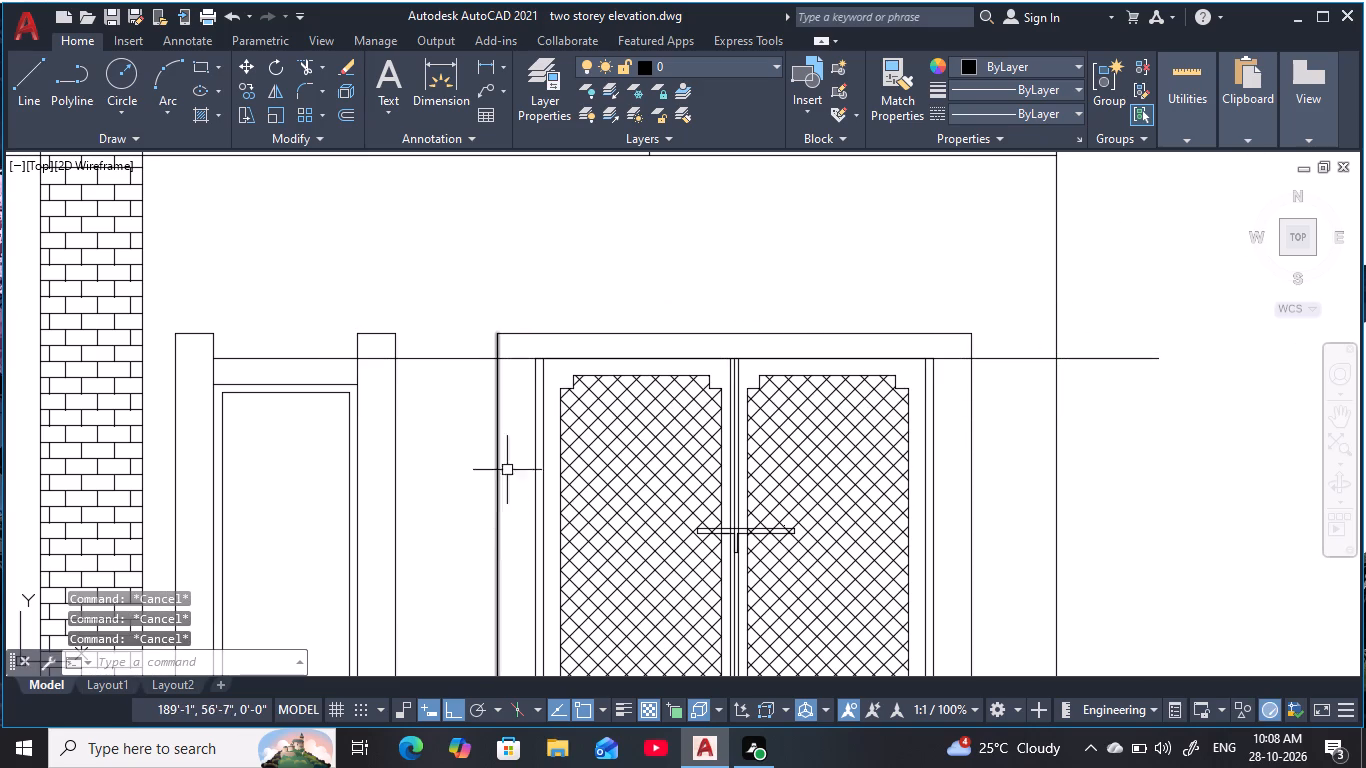
pyautogui.press('Escape')
# Extend the wide opening's left and right outer jamb lines up to the top edge of its surround.
pyautogui.write('ex')
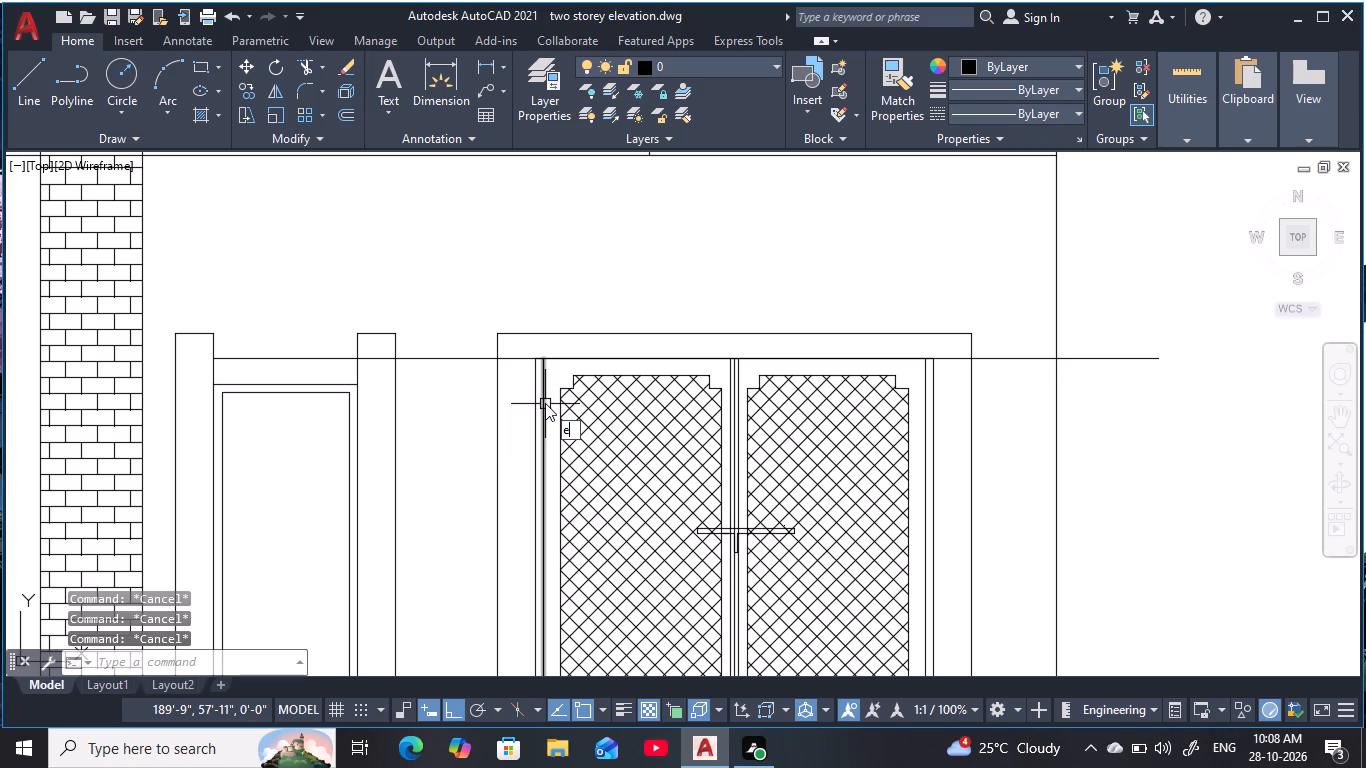
pyautogui.press('space')
pyautogui.click(534, 404)
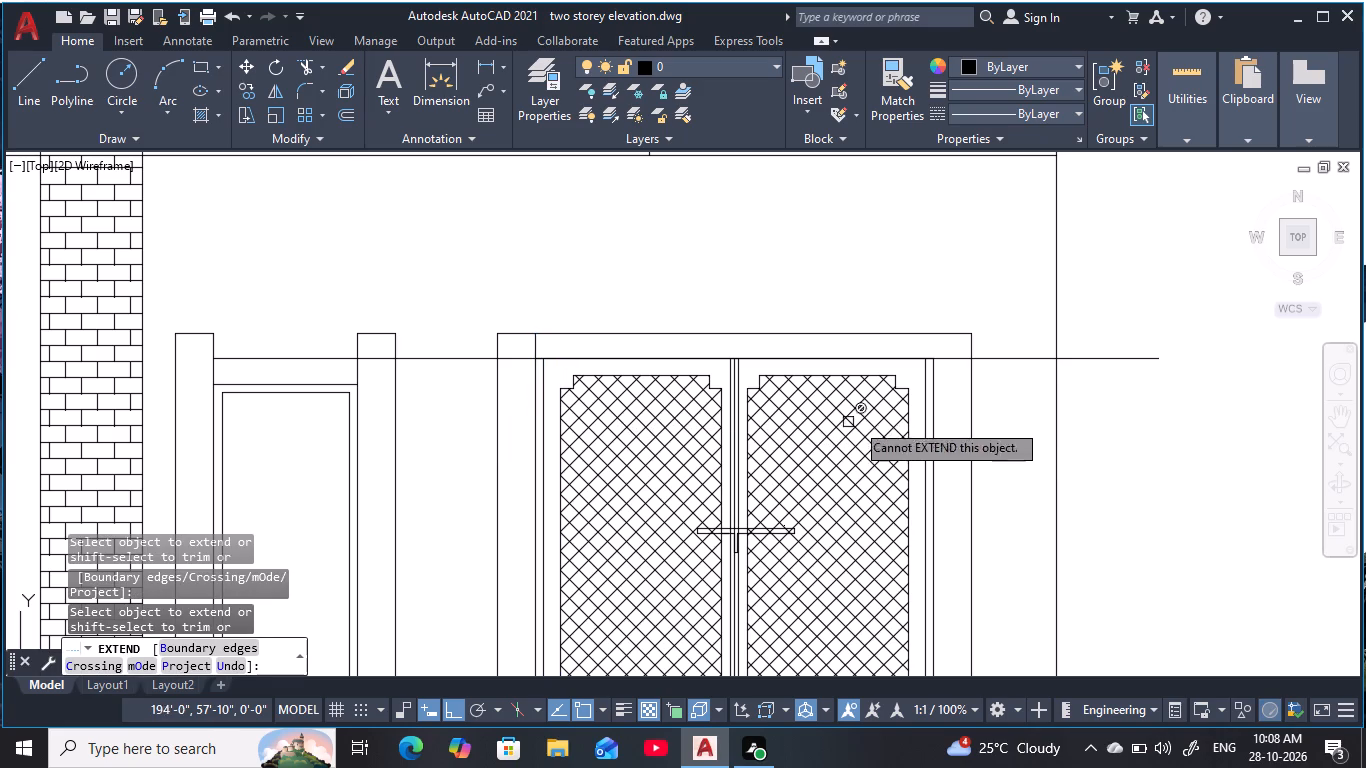
pyautogui.click(938, 421)
pyautogui.press('Escape')
pyautogui.press('Escape')
pyautogui.press('Escape')
pyautogui.press('Escape')
pyautogui.press('Escape')
pyautogui.press('Escape')
pyautogui.press('Escape')
pyautogui.press('Escape')
pyautogui.press('Escape')
pyautogui.press('Escape')
pyautogui.press('Escape')
pyautogui.press('Escape')
pyautogui.press('Escape')
pyautogui.press('Escape')
pyautogui.press('Escape')
pyautogui.press('Escape')
pyautogui.press('Escape')
pyautogui.press('Escape')
pyautogui.press('Escape')
pyautogui.press('Escape')
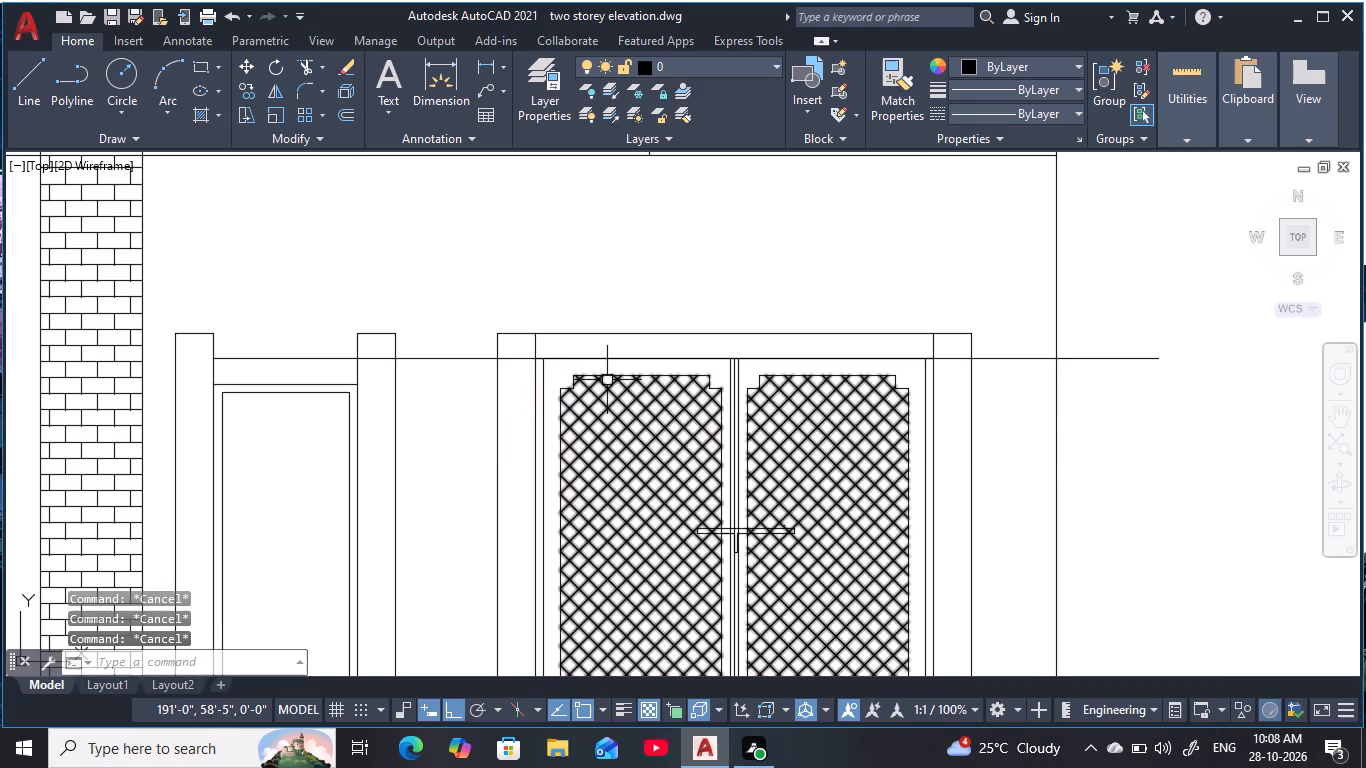
# Trim away the surround's top edge between the wide opening's left and right jambs.
pyautogui.press('t')
pyautogui.write('r')
pyautogui.press('space')
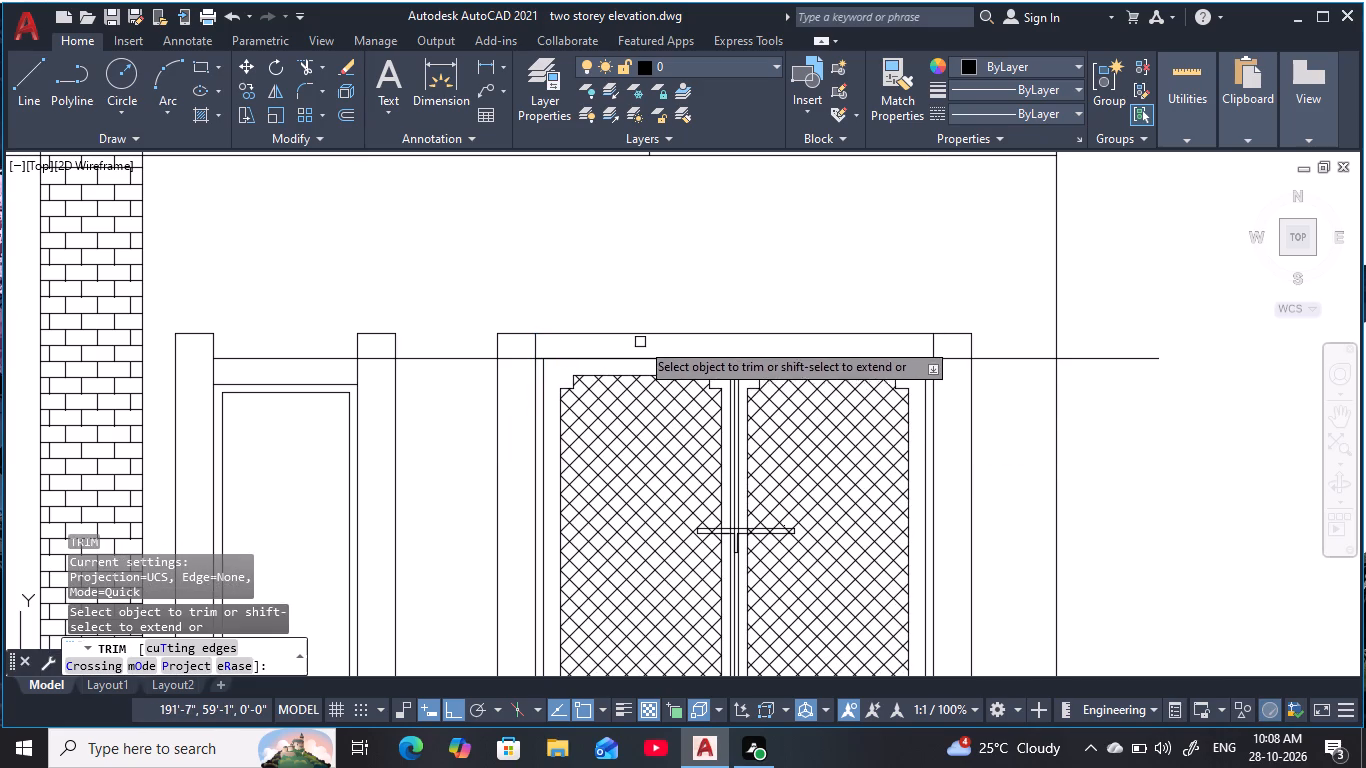
pyautogui.click(651, 335)
pyautogui.press('Escape')
pyautogui.press('Escape')
pyautogui.press('Escape')
pyautogui.press('Escape')
pyautogui.press('Escape')
pyautogui.press('Escape')
pyautogui.press('Escape')
pyautogui.press('Escape')
pyautogui.press('Escape')
pyautogui.press('Escape')
pyautogui.press('Escape')
pyautogui.press('Escape')
pyautogui.press('Escape')
pyautogui.press('Escape')
pyautogui.press('Escape')
pyautogui.press('Escape')
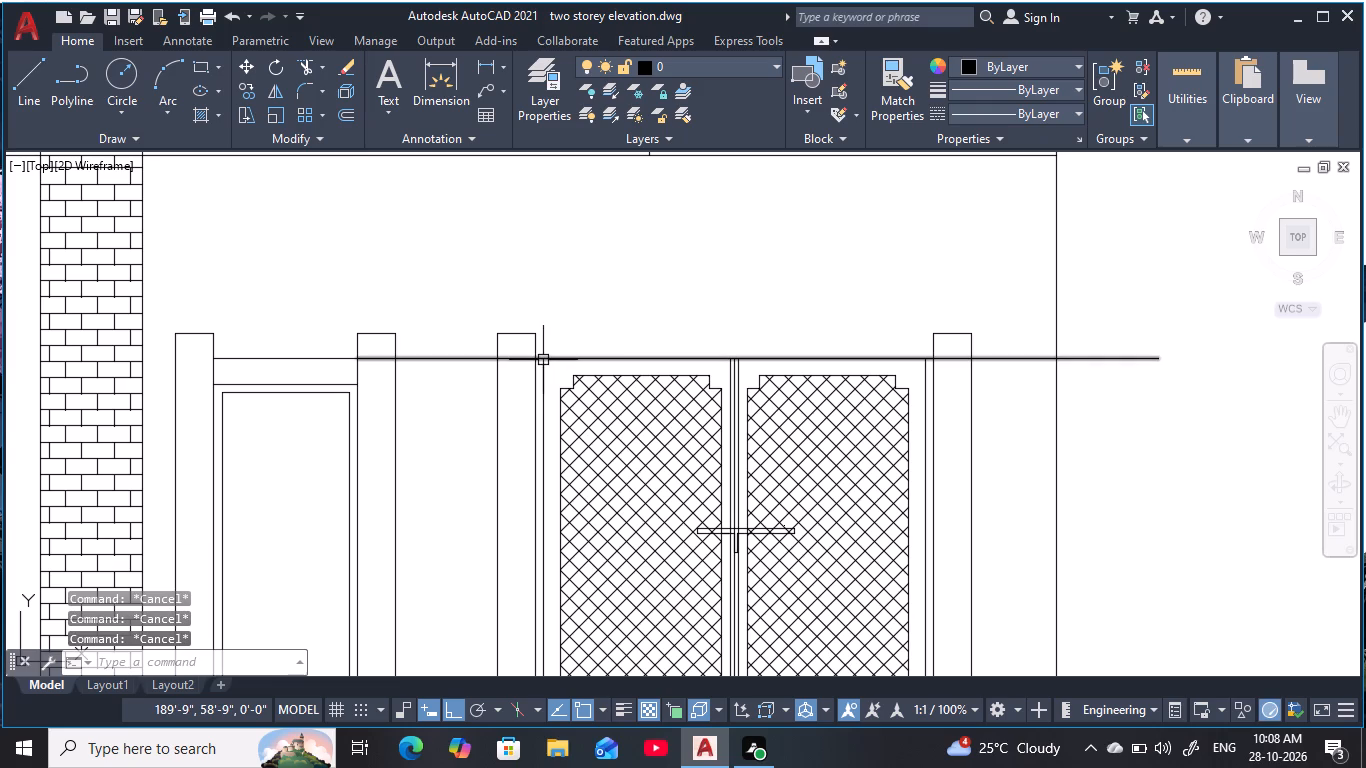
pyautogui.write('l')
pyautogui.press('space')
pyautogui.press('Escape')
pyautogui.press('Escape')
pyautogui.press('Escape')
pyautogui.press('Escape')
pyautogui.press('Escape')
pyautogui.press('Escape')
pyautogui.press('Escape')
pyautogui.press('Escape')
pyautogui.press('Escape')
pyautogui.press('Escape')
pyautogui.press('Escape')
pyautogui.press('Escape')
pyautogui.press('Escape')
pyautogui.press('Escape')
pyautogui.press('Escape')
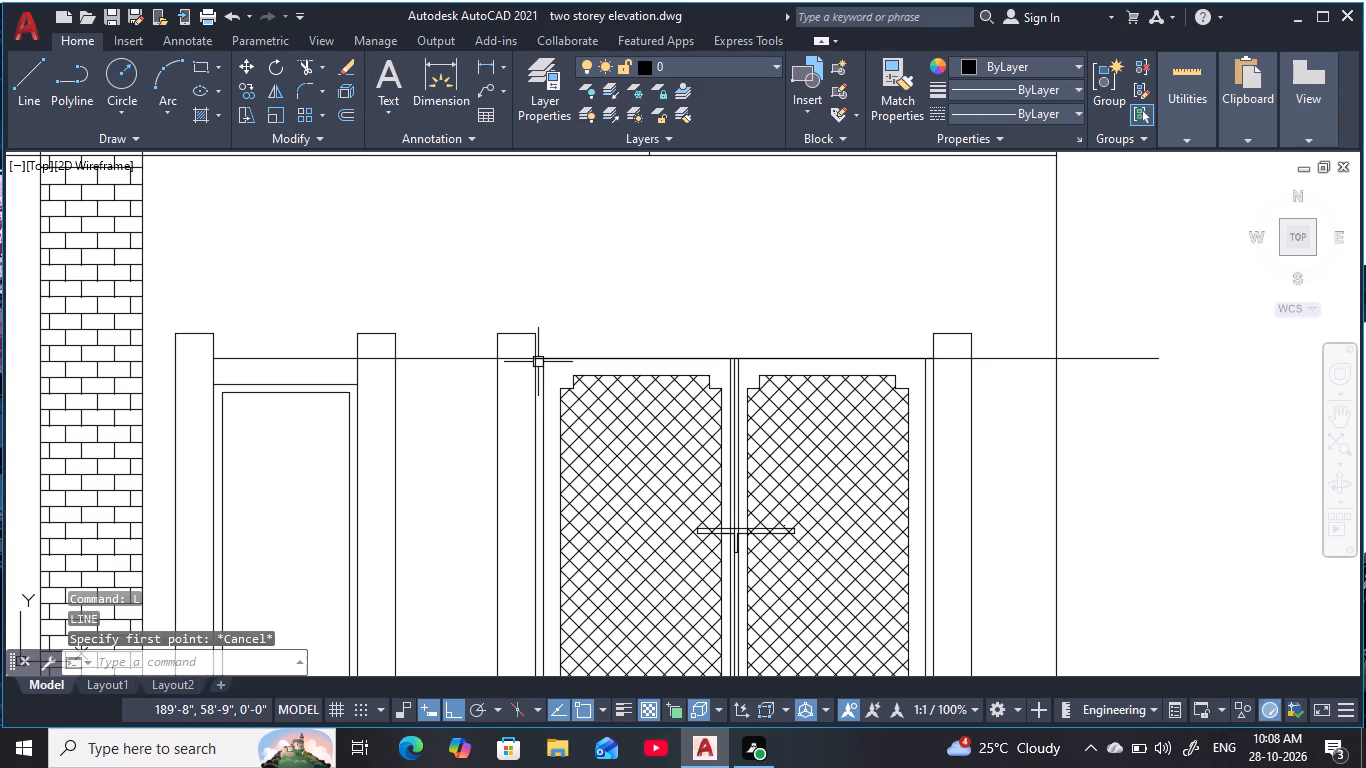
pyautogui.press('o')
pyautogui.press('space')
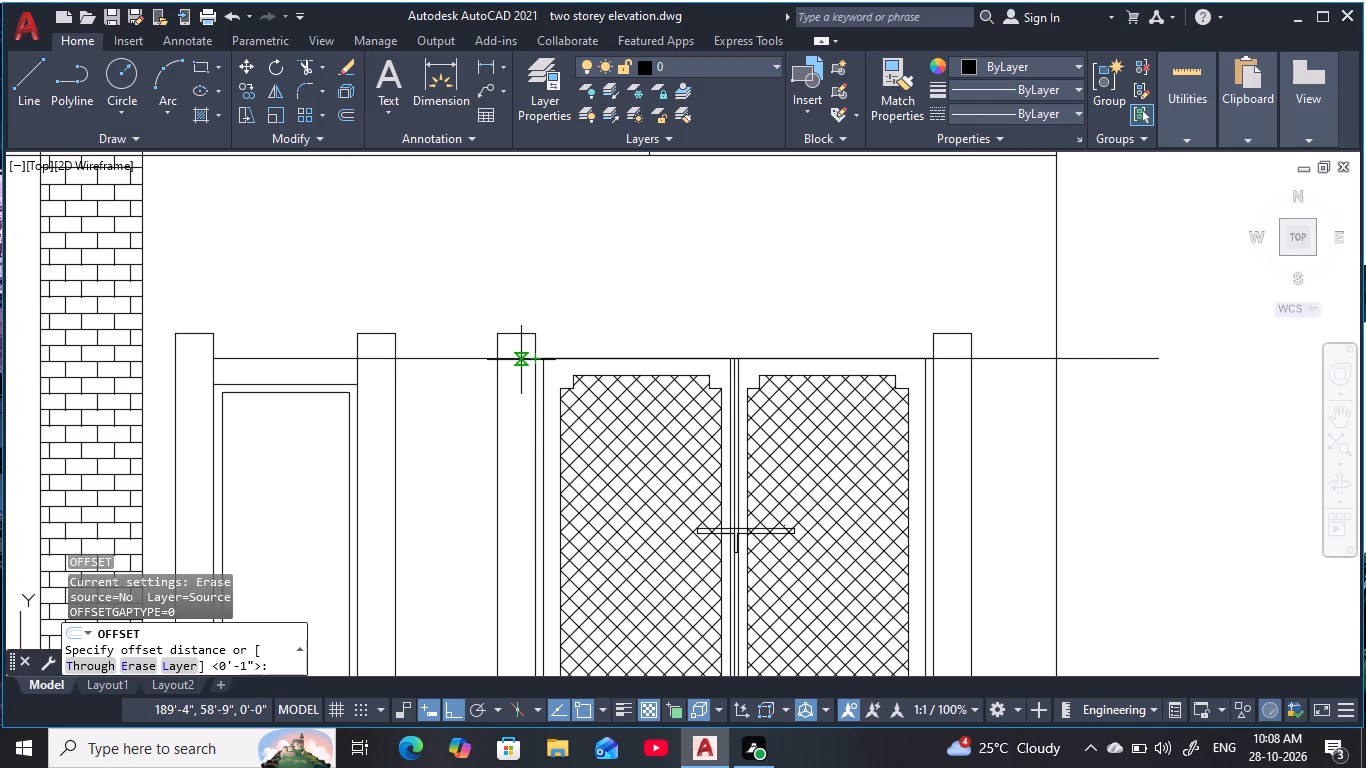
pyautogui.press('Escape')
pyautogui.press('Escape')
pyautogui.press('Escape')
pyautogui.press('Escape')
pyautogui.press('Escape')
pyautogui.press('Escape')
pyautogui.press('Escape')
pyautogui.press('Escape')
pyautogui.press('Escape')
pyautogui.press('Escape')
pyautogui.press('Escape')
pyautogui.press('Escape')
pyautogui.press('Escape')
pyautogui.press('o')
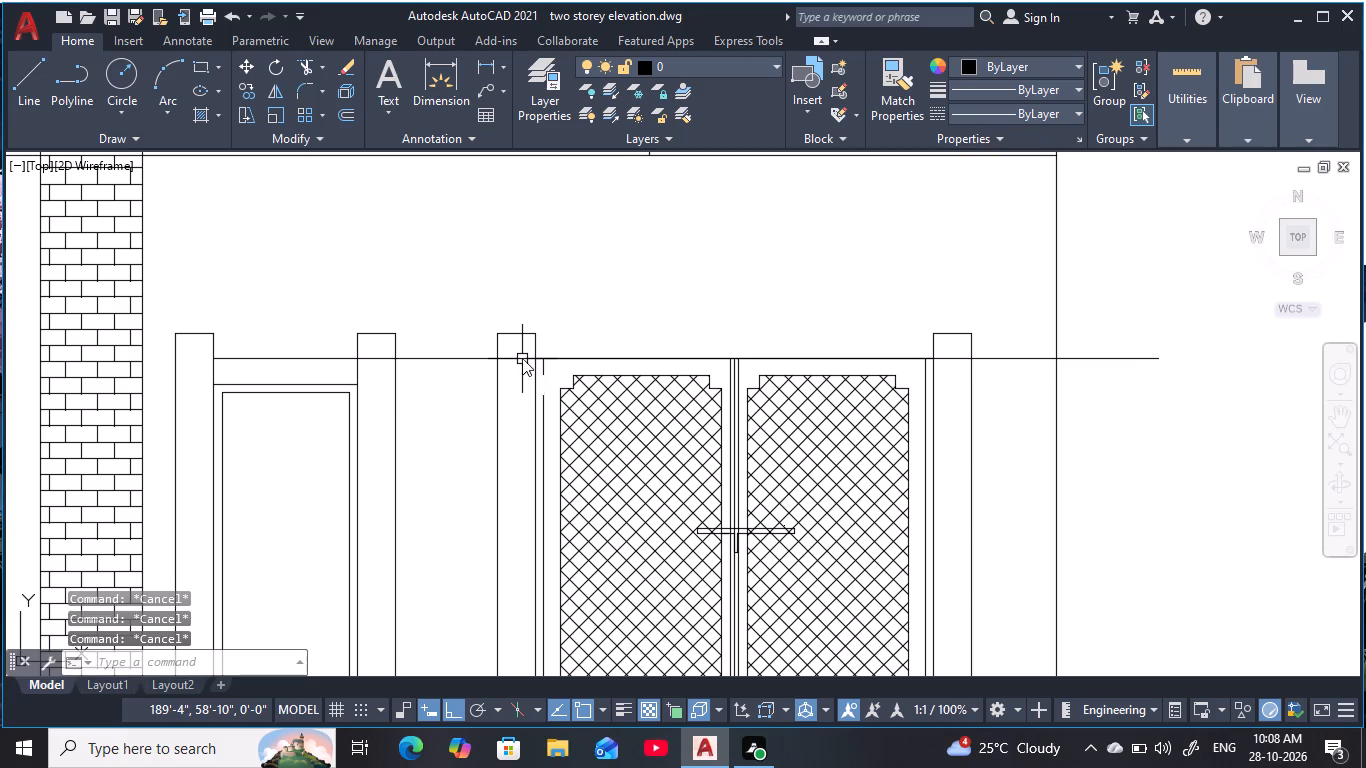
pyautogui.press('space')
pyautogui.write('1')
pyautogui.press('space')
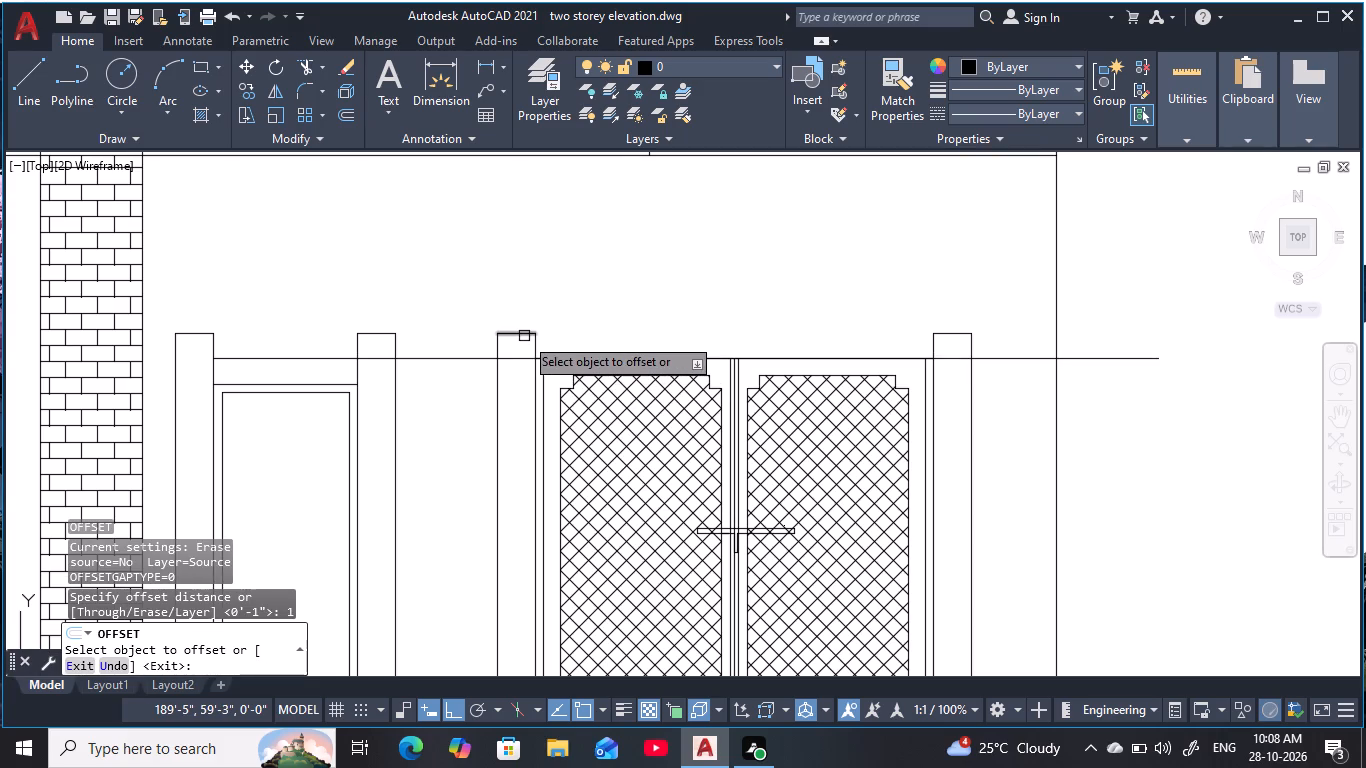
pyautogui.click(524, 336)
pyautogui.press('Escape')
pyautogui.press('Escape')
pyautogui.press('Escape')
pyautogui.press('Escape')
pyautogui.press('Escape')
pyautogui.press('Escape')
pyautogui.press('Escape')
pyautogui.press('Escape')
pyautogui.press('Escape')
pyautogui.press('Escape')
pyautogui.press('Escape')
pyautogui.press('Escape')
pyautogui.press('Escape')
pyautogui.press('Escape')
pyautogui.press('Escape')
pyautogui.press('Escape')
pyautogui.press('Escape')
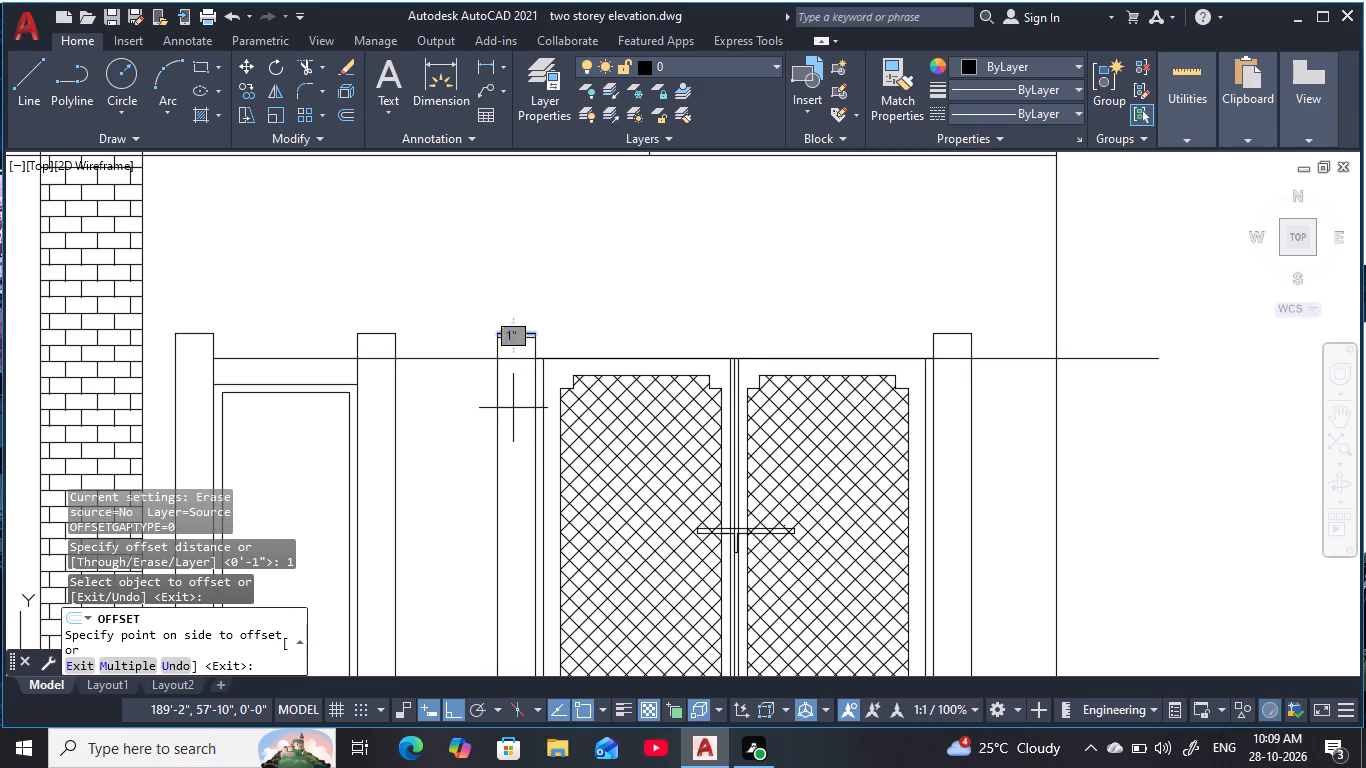
# Offset the top edge of the wide opening's left jamb by 2" both downward and upward.
pyautogui.press('o')
pyautogui.press('space')
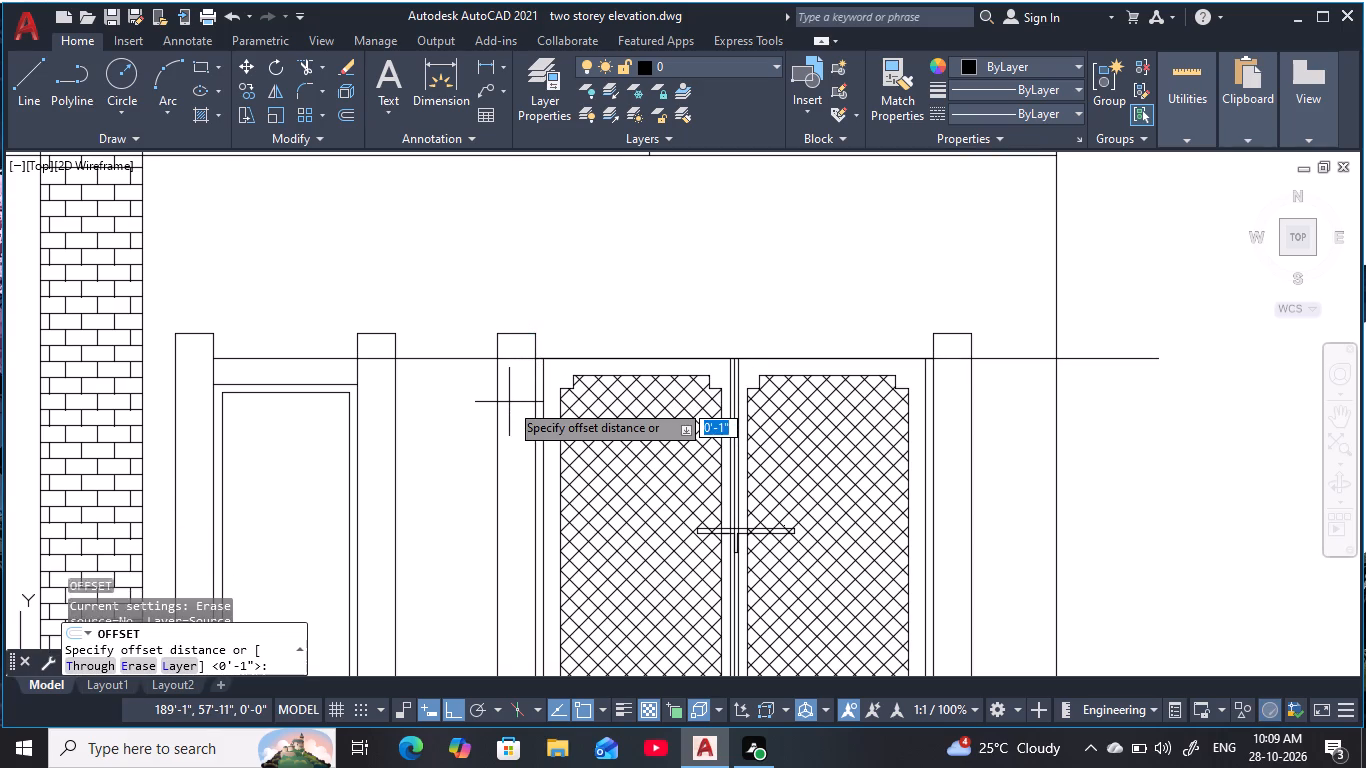
pyautogui.write('2')
pyautogui.press('space')
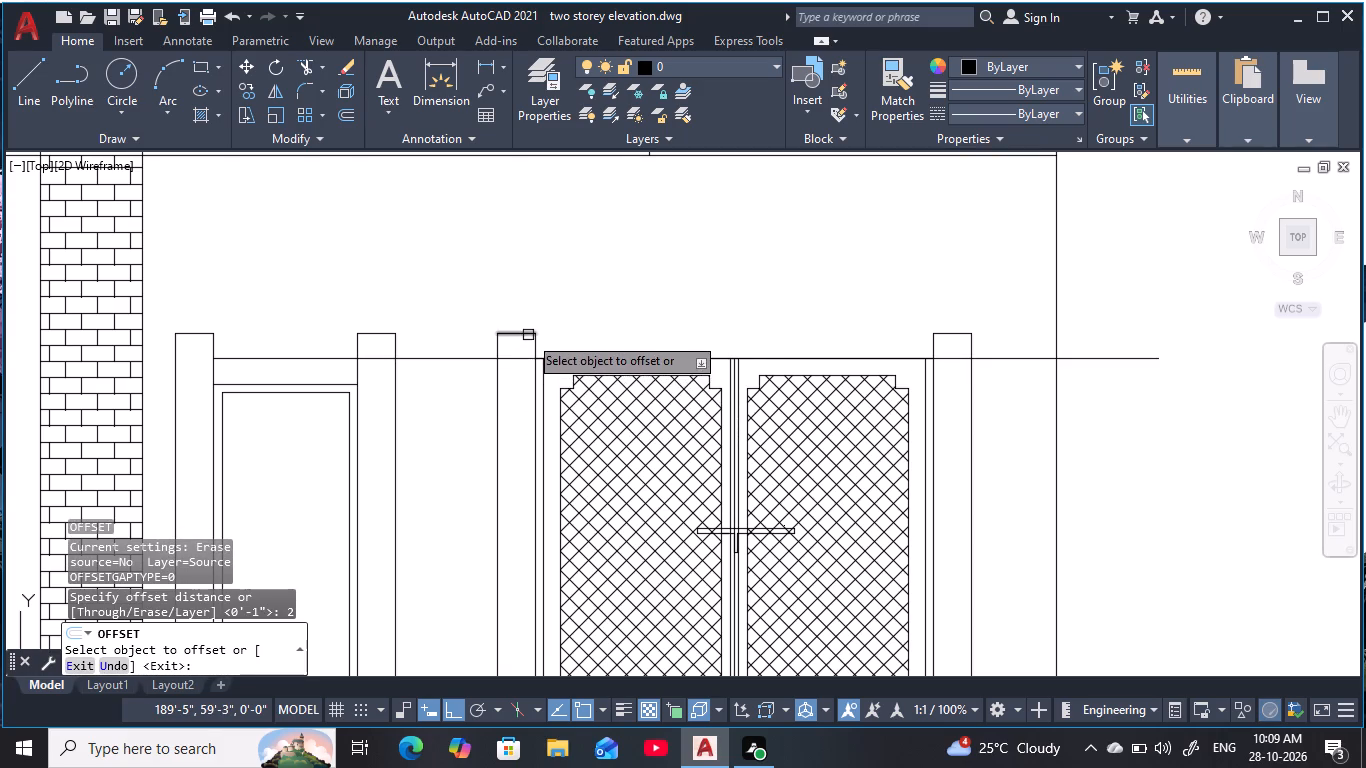
pyautogui.click(528, 335)
pyautogui.click(513, 420)
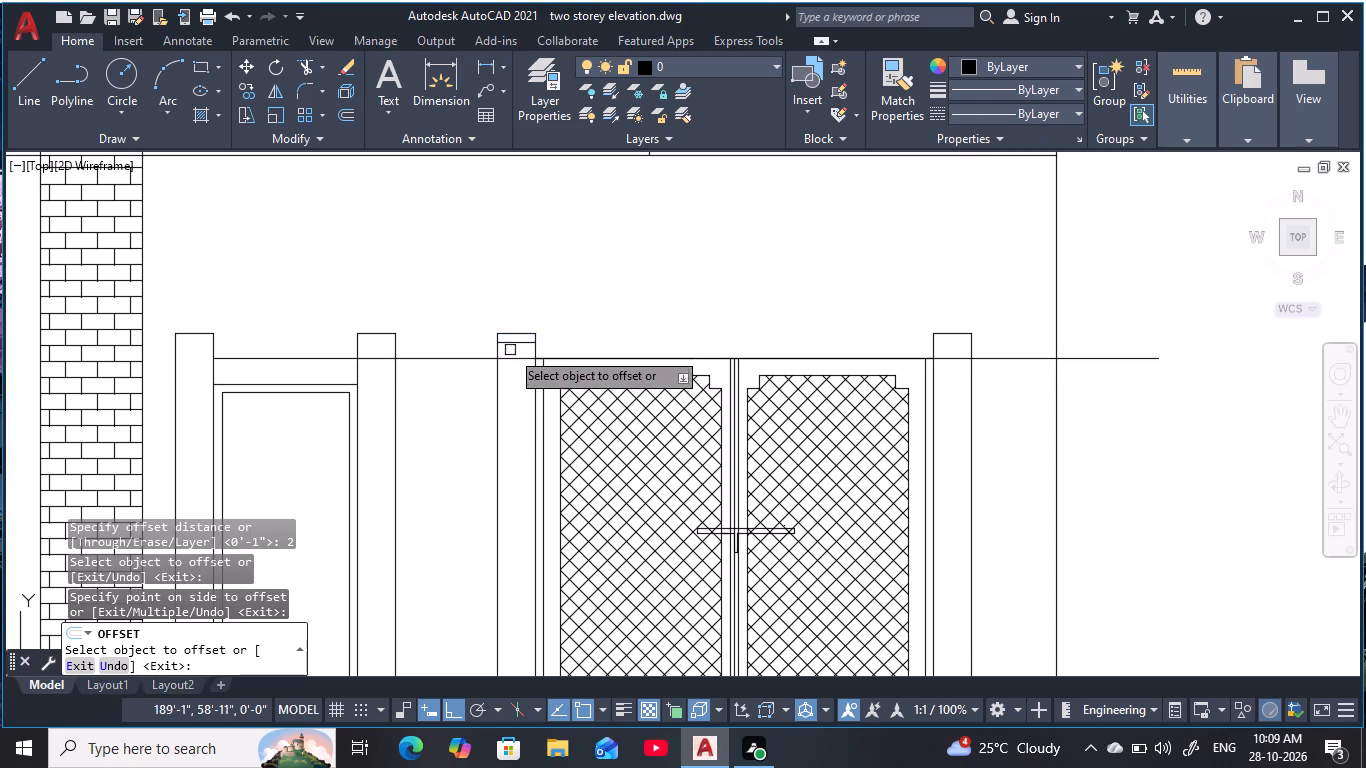
pyautogui.click(519, 336)
pyautogui.click(529, 307)
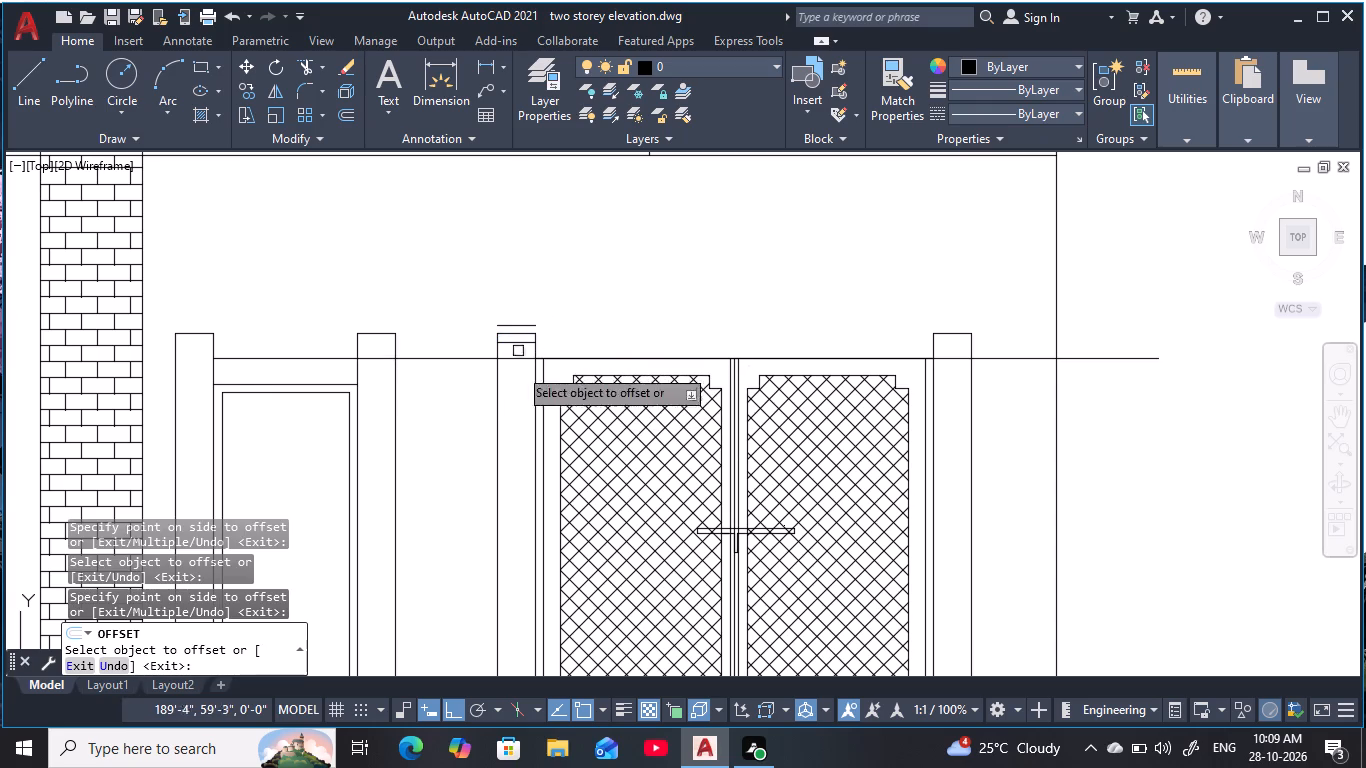
# Offset the top edges of the narrow doorway's right and left jambs by 2" both downward and upward.
pyautogui.click(388, 328)
pyautogui.click(379, 336)
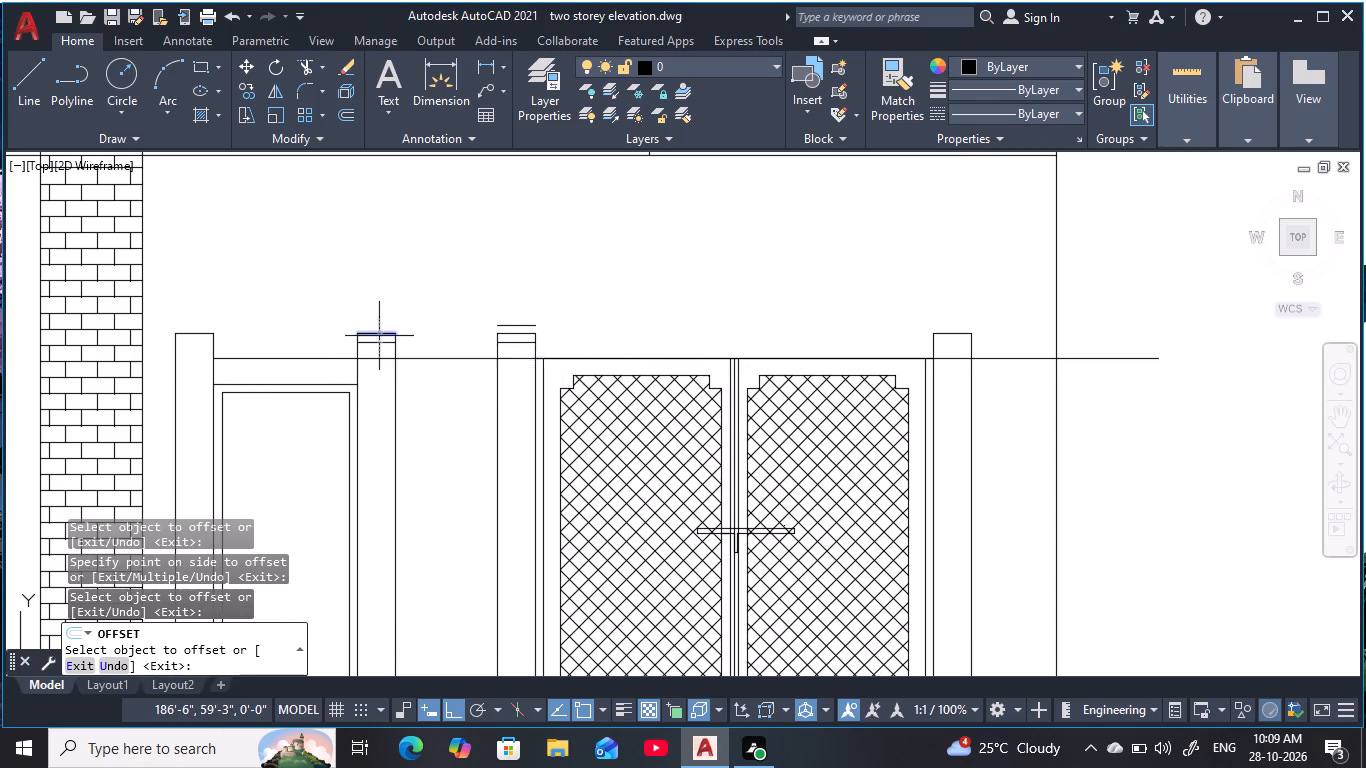
pyautogui.click(348, 428)
pyautogui.click(369, 329)
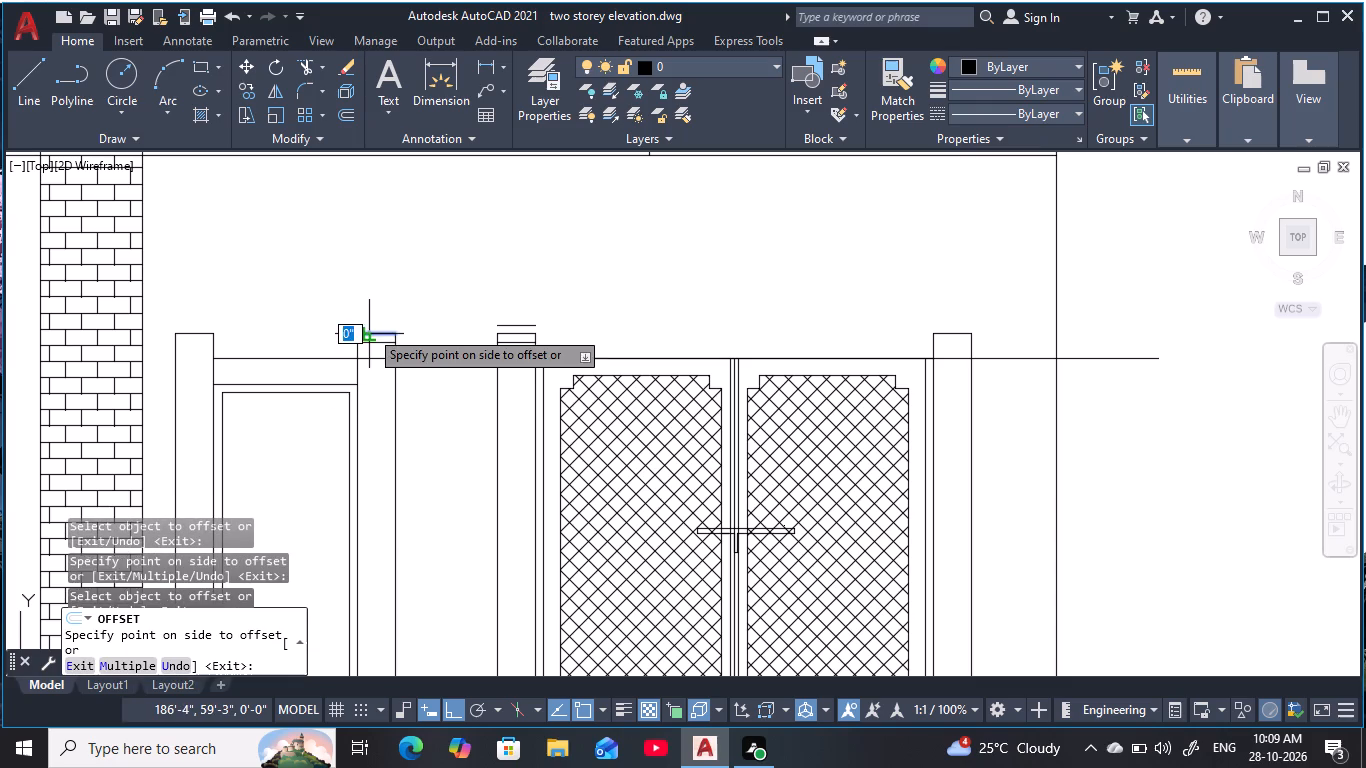
pyautogui.click(384, 278)
pyautogui.click(206, 332)
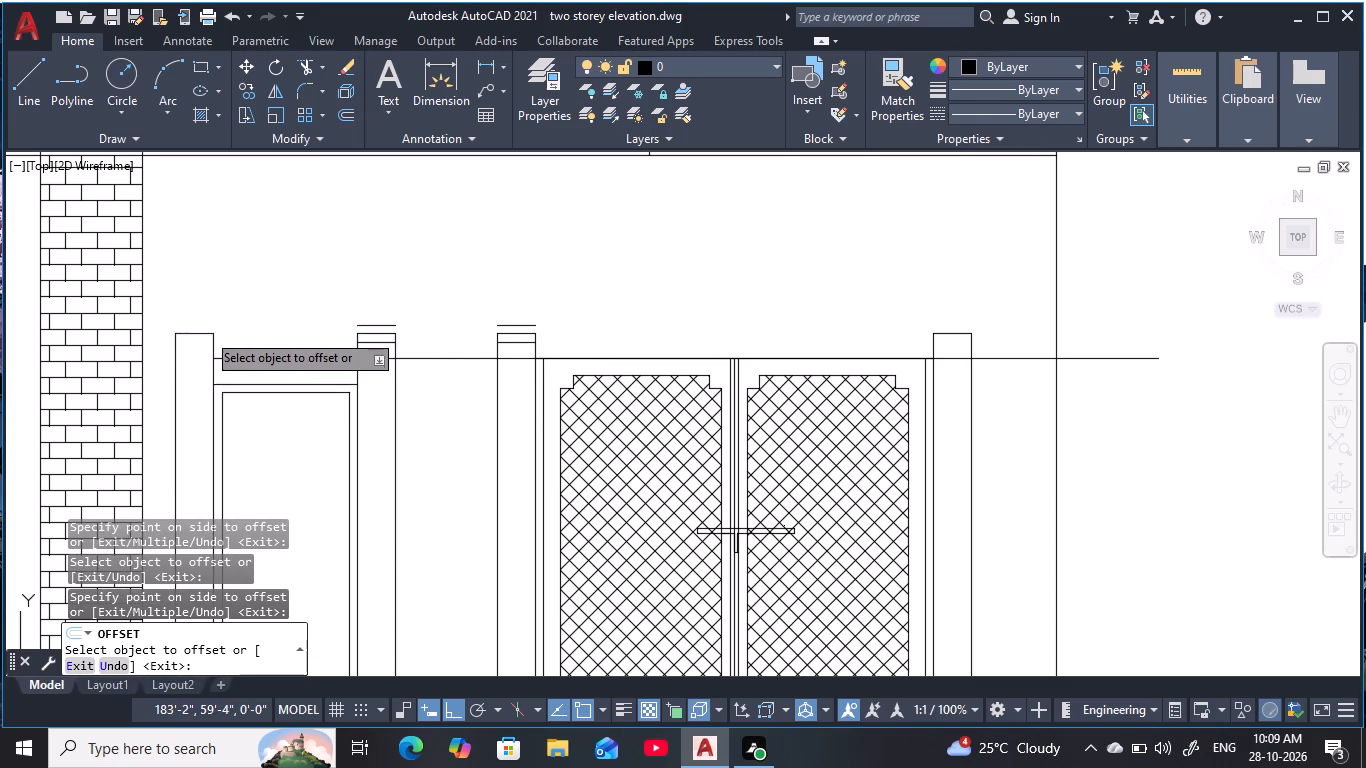
pyautogui.click(200, 414)
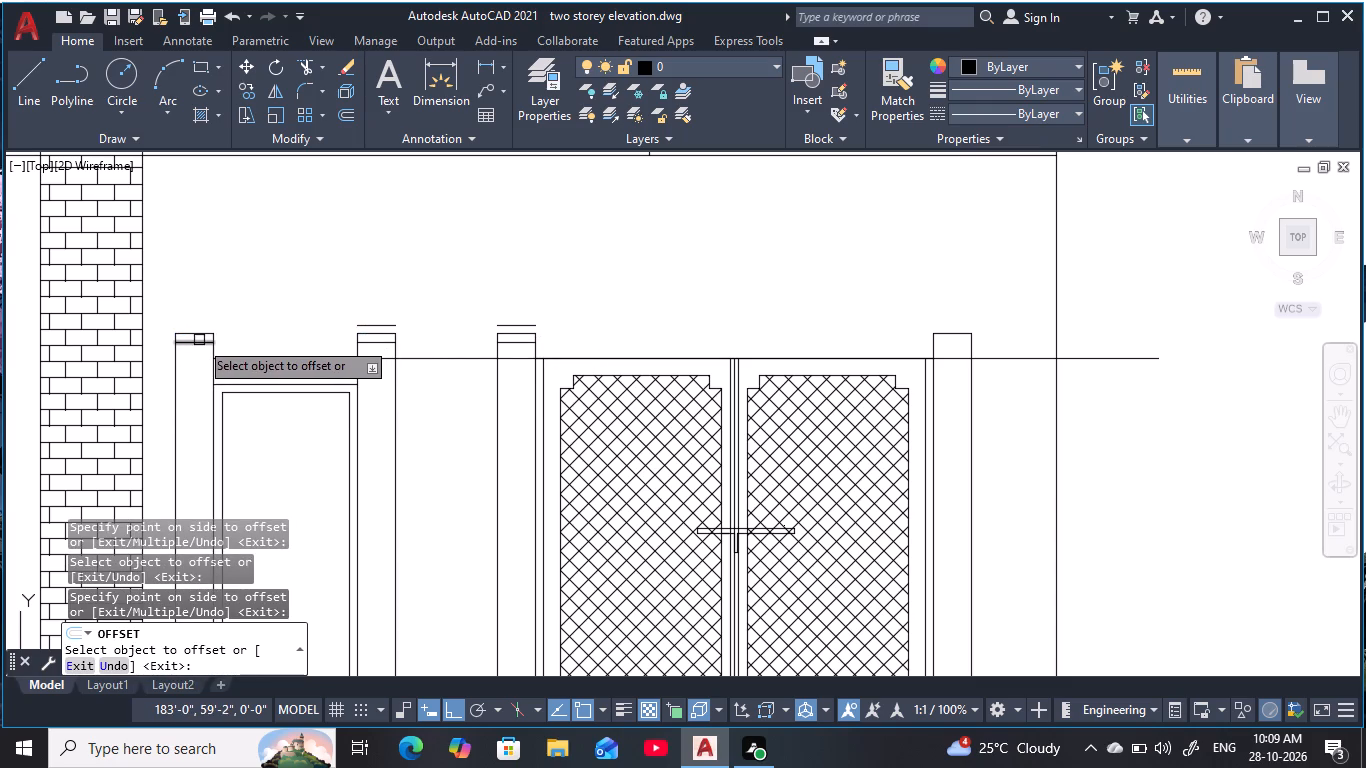
pyautogui.click(200, 332)
pyautogui.click(213, 295)
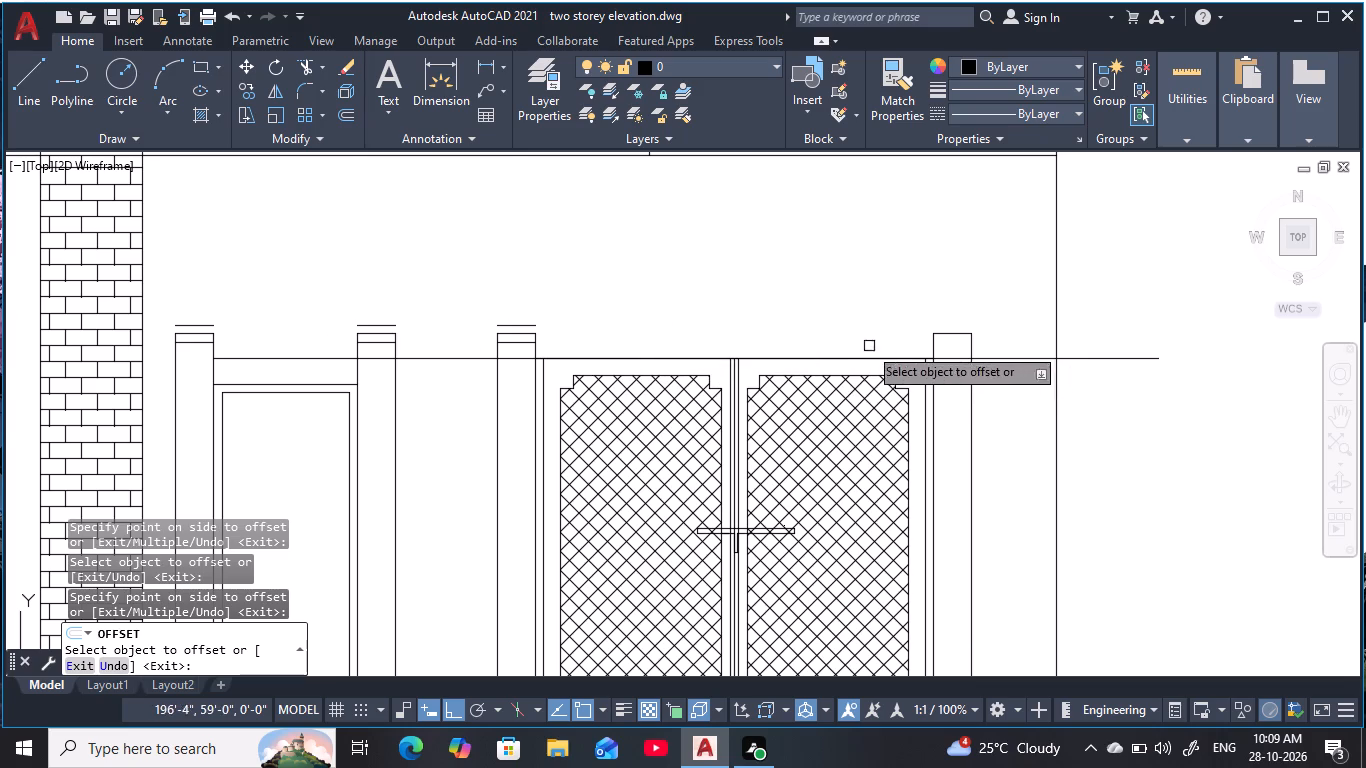
# Offset the top edge of the wide opening's right jamb by 2" both downward and upward.
pyautogui.click(964, 336)
pyautogui.click(947, 415)
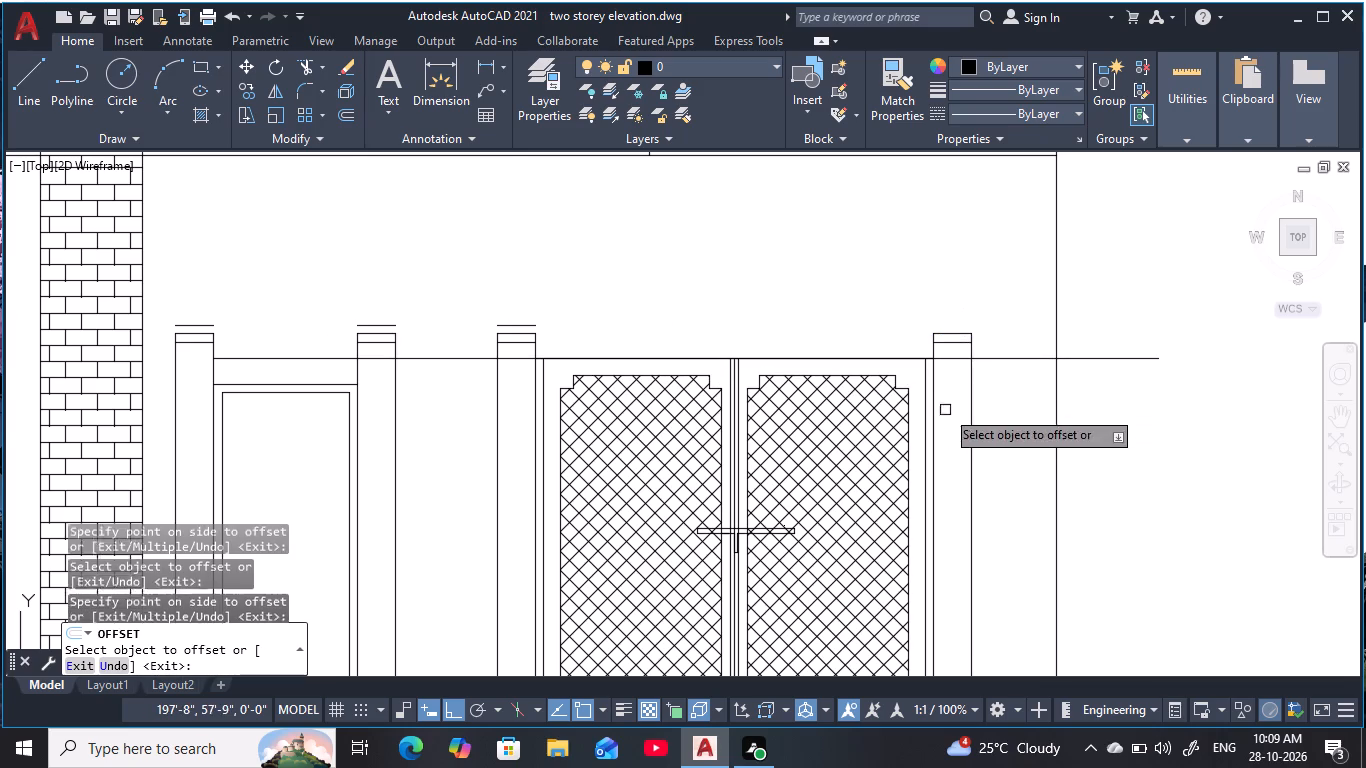
pyautogui.click(952, 333)
pyautogui.click(941, 283)
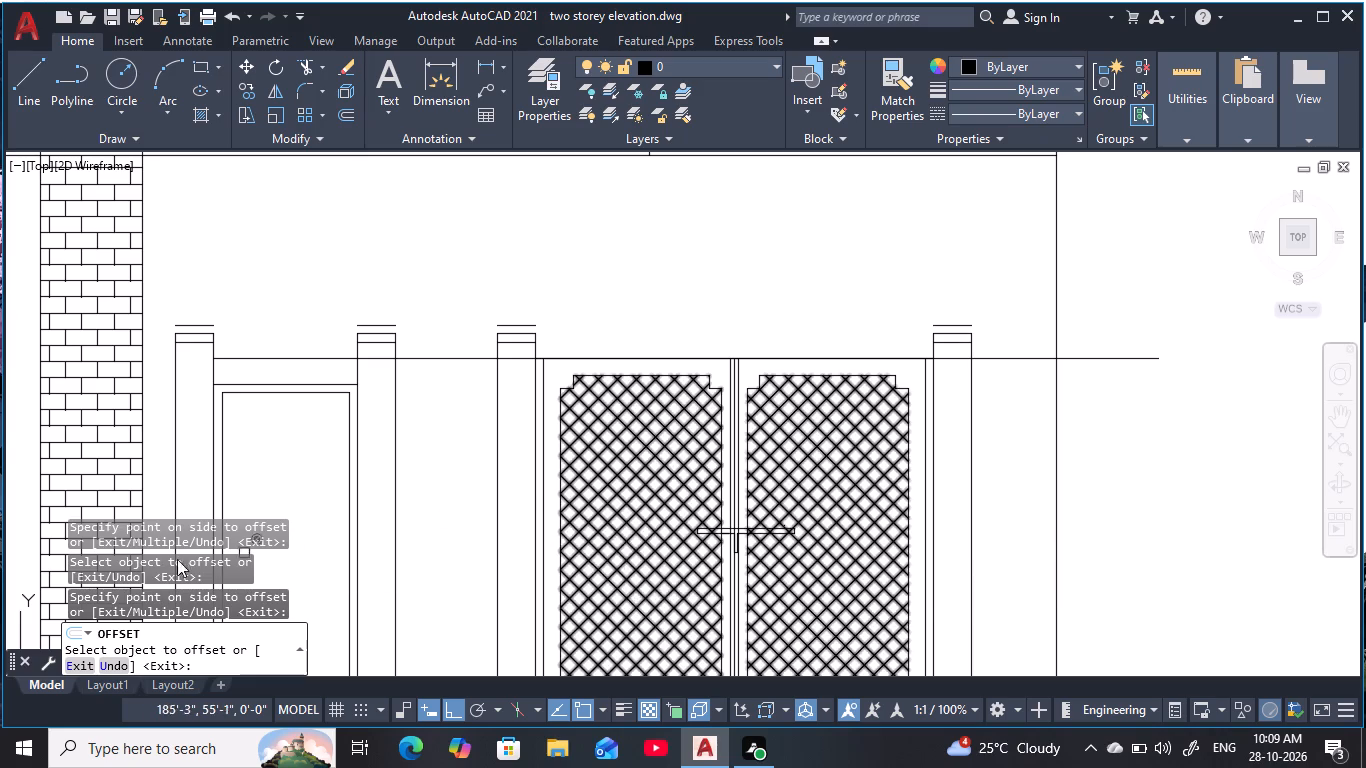
pyautogui.press('Escape')
pyautogui.press('Escape')
pyautogui.press('Escape')
pyautogui.press('Escape')
pyautogui.press('Escape')
pyautogui.press('Escape')
pyautogui.press('Escape')
pyautogui.press('Escape')
pyautogui.press('Escape')
pyautogui.press('Escape')
pyautogui.press('Escape')
# Offset the outer edge of the narrow doorway's left jamb by 1" twice in succession toward the brick column.
pyautogui.scroll(2, 177, 380)
pyautogui.moveTo(210, 406); pyautogui.dragTo(285, 414, button='middle')
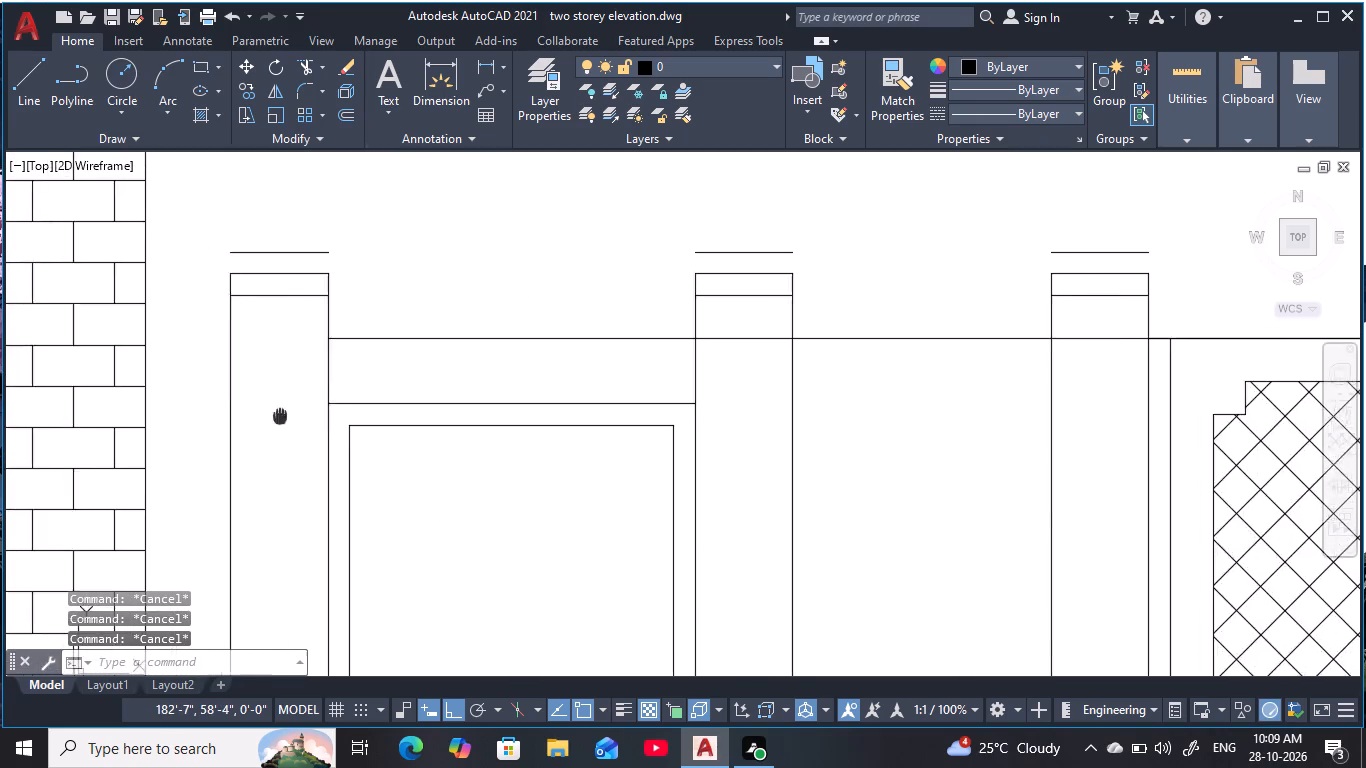
pyautogui.moveTo(285, 414); pyautogui.dragTo(426, 385, button='middle')
pyautogui.press('Escape')
pyautogui.press('Escape')
pyautogui.write('o')
pyautogui.press('space')
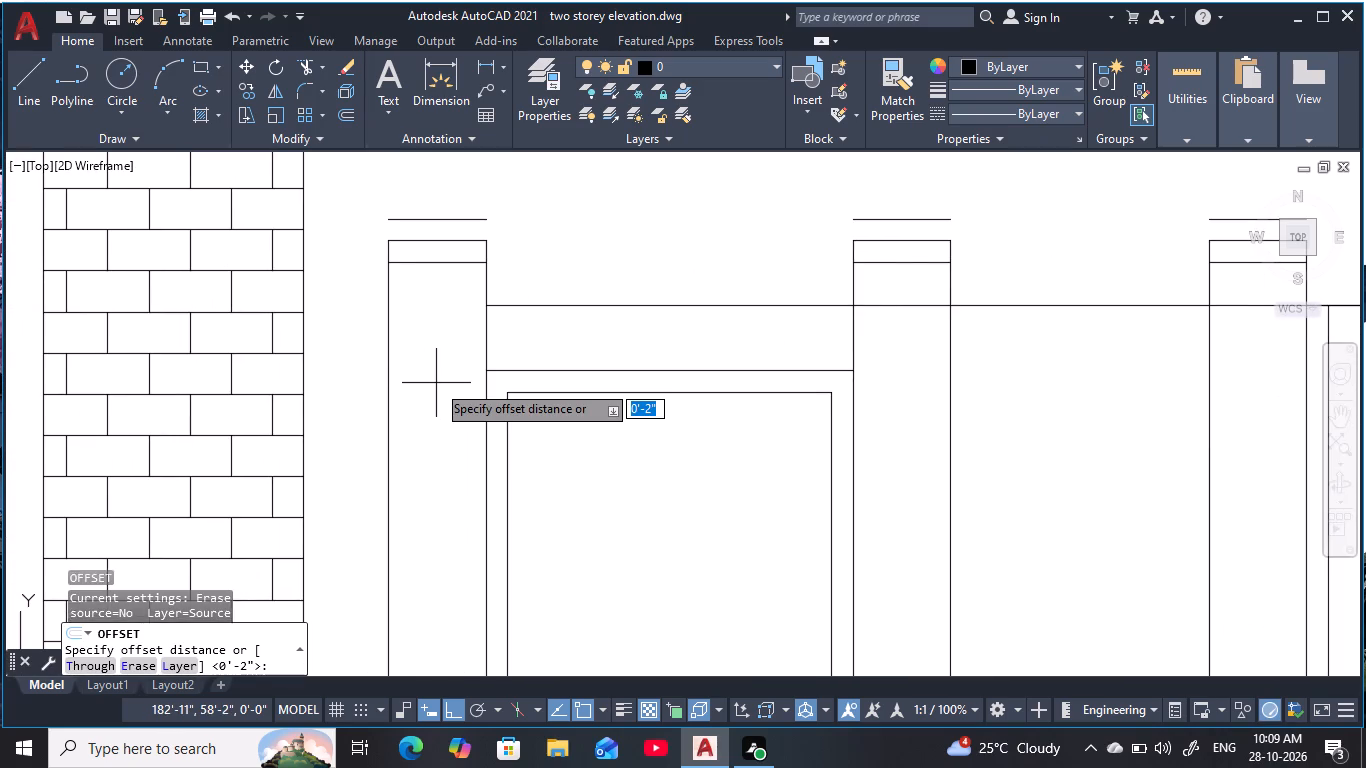
pyautogui.press('1')
pyautogui.press('space')
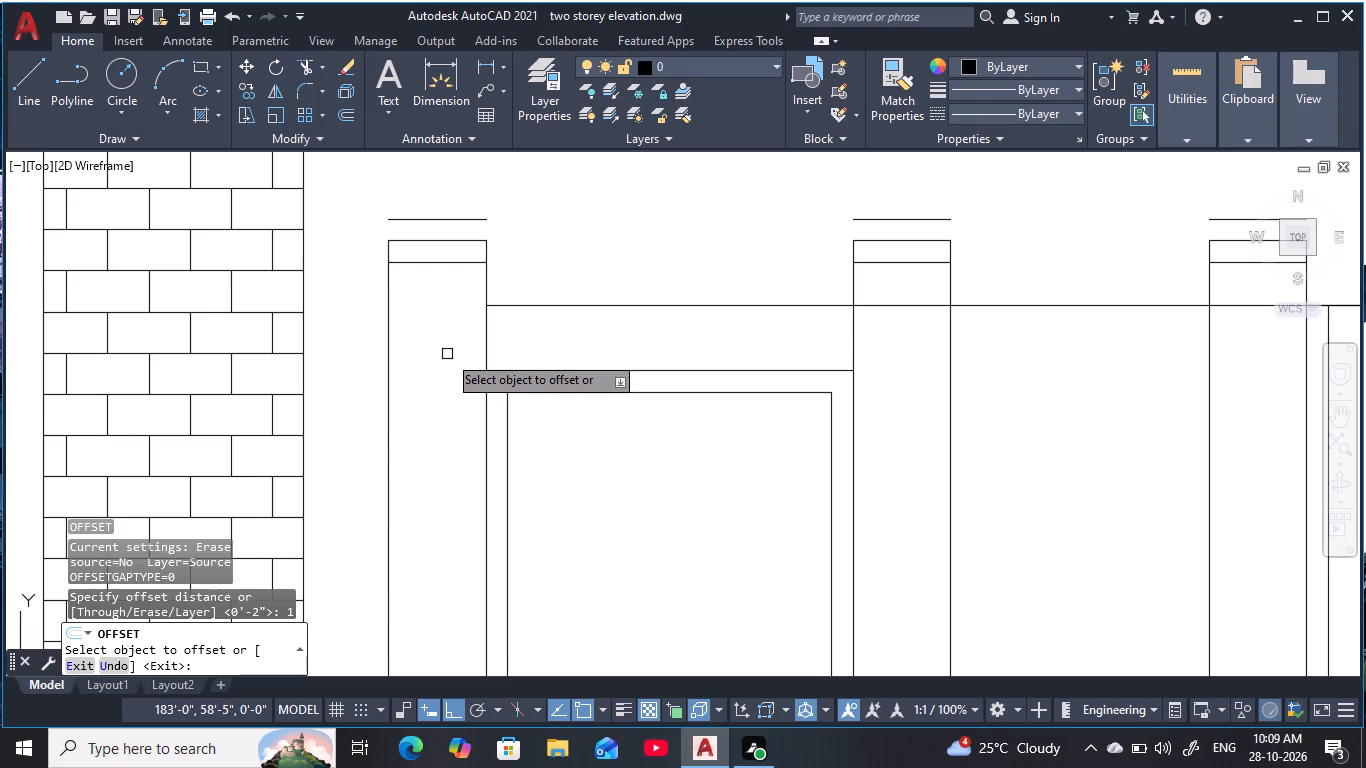
pyautogui.click(380, 367)
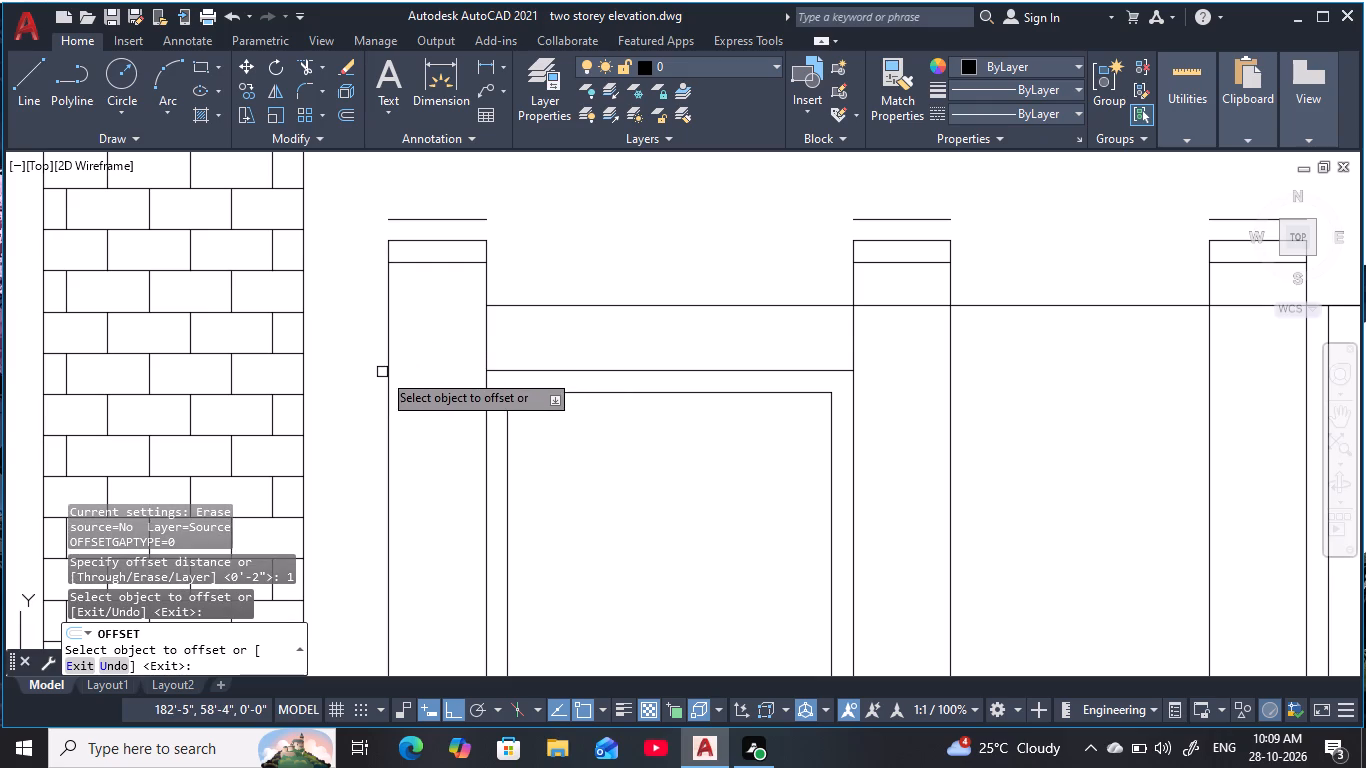
pyautogui.click(386, 376)
pyautogui.click(313, 403)
pyautogui.click(375, 408)
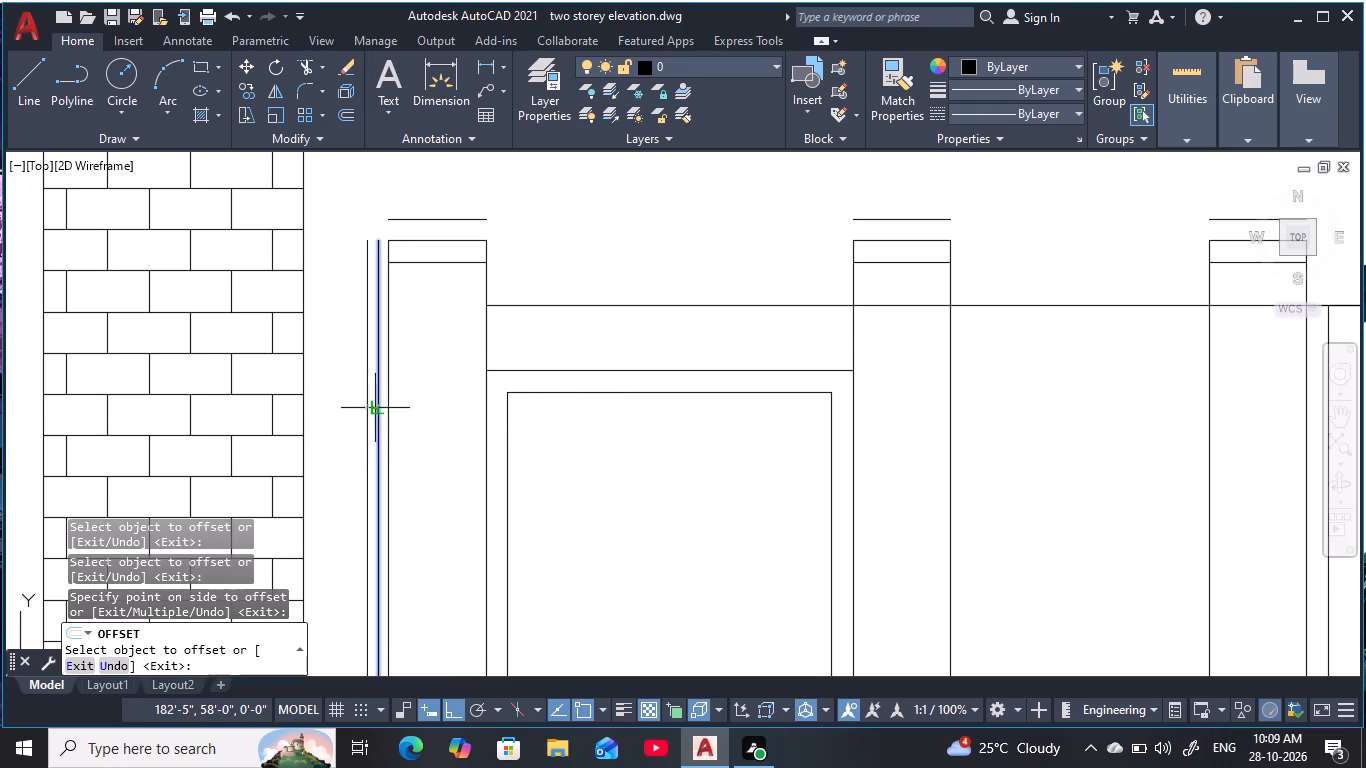
pyautogui.click(332, 428)
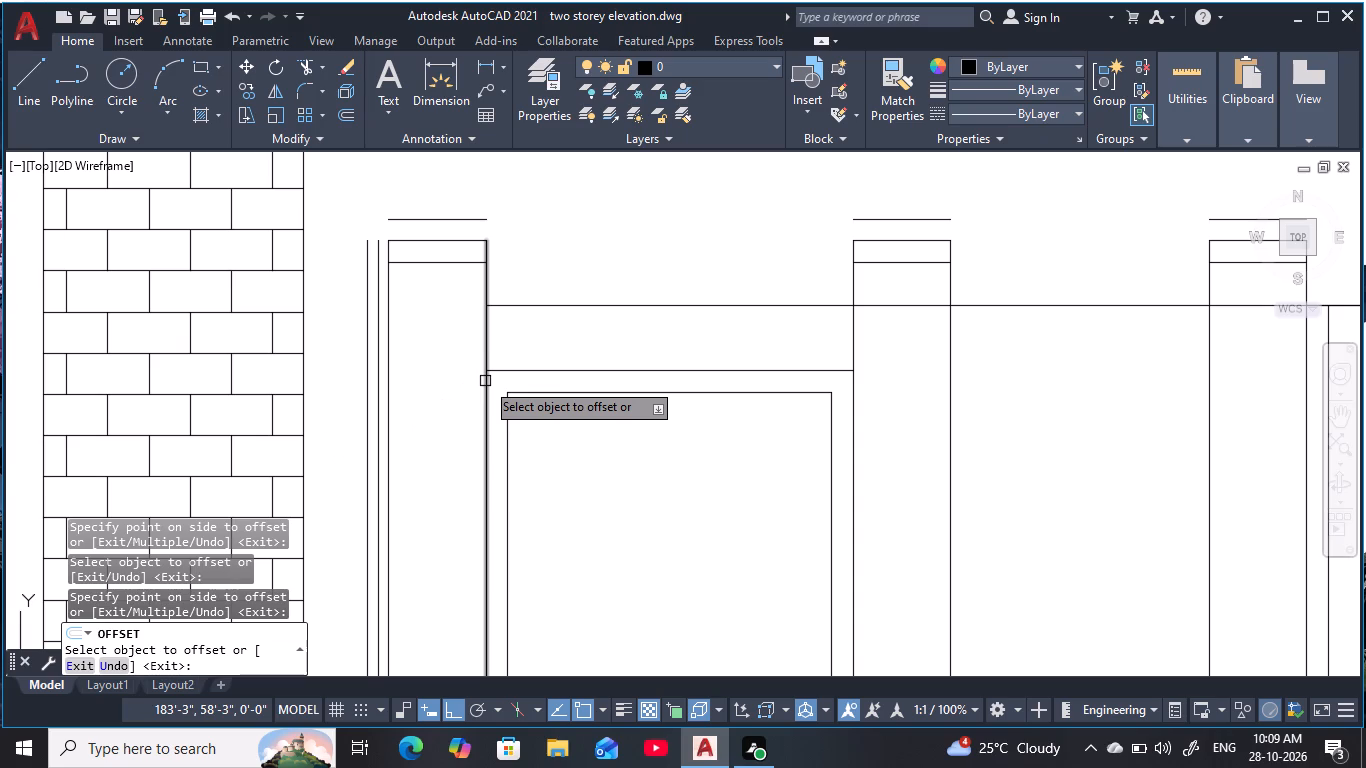
# Offset the inner edge of the narrow doorway's left jamb by 1" twice in succession toward the doorway.
pyautogui.click(485, 381)
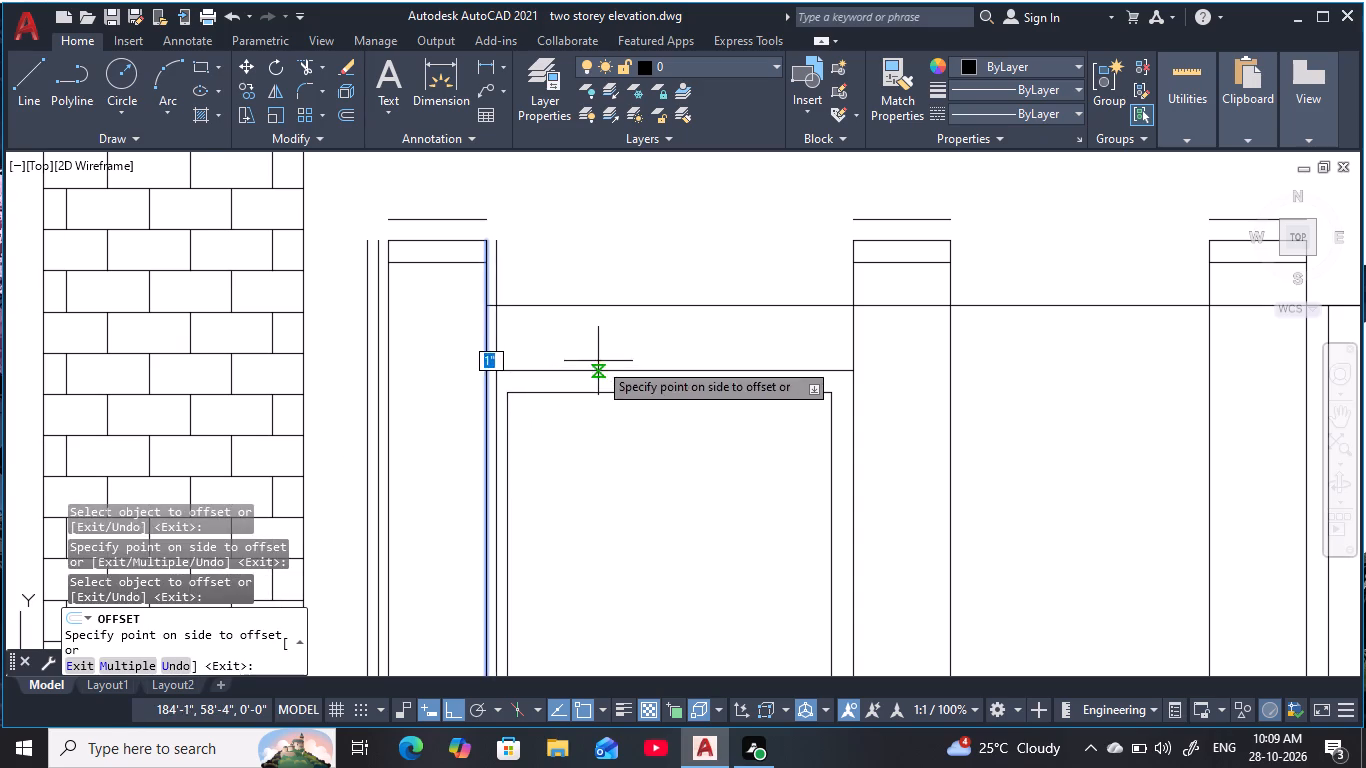
pyautogui.click(598, 361)
pyautogui.click(497, 408)
pyautogui.click(585, 393)
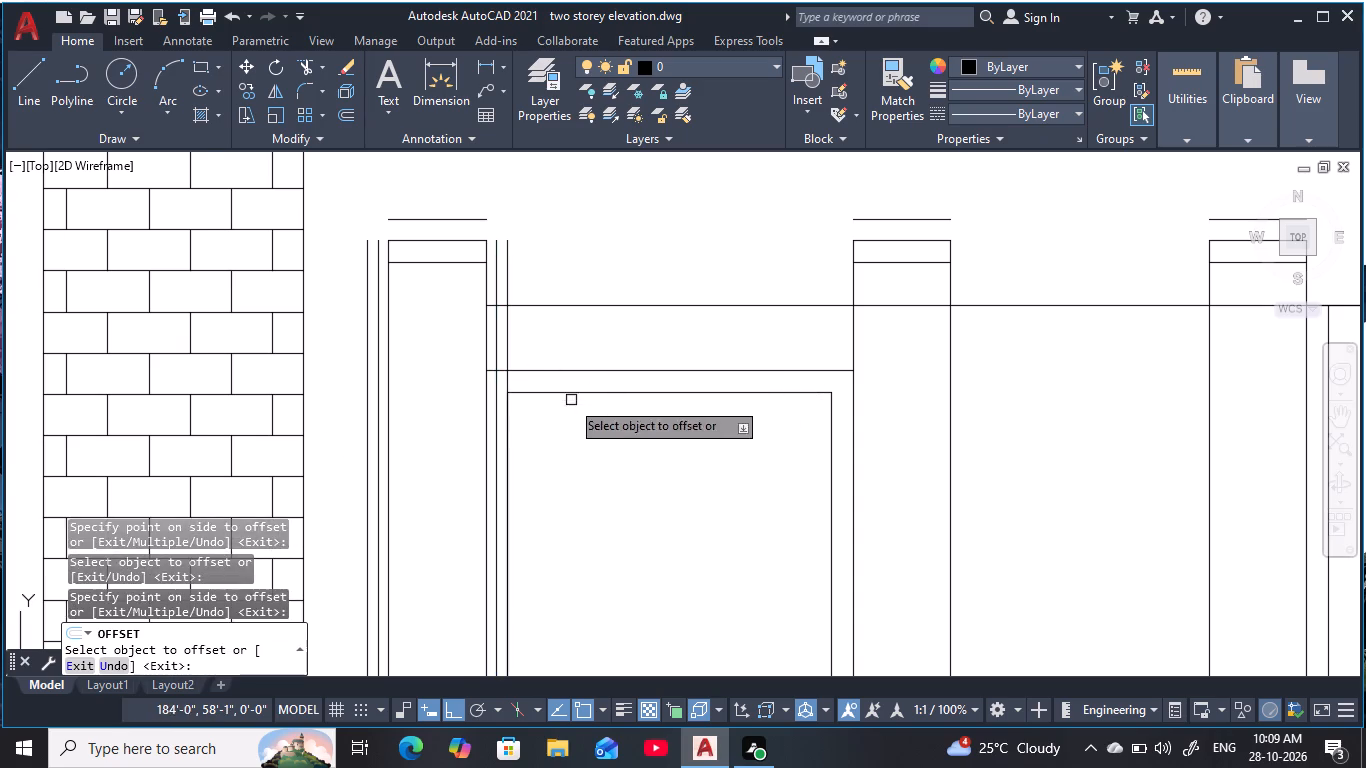
pyautogui.press('Escape')
pyautogui.press('Escape')
pyautogui.press('Escape')
pyautogui.press('Escape')
pyautogui.press('Escape')
pyautogui.press('Escape')
pyautogui.press('Escape')
pyautogui.press('Escape')
pyautogui.press('Escape')
pyautogui.press('Escape')
pyautogui.press('Escape')
pyautogui.press('Escape')
pyautogui.press('Escape')
pyautogui.press('Escape')
pyautogui.press('Escape')
pyautogui.press('Escape')
pyautogui.press('Escape')
pyautogui.press('Escape')
pyautogui.press('Escape')
pyautogui.press('Escape')
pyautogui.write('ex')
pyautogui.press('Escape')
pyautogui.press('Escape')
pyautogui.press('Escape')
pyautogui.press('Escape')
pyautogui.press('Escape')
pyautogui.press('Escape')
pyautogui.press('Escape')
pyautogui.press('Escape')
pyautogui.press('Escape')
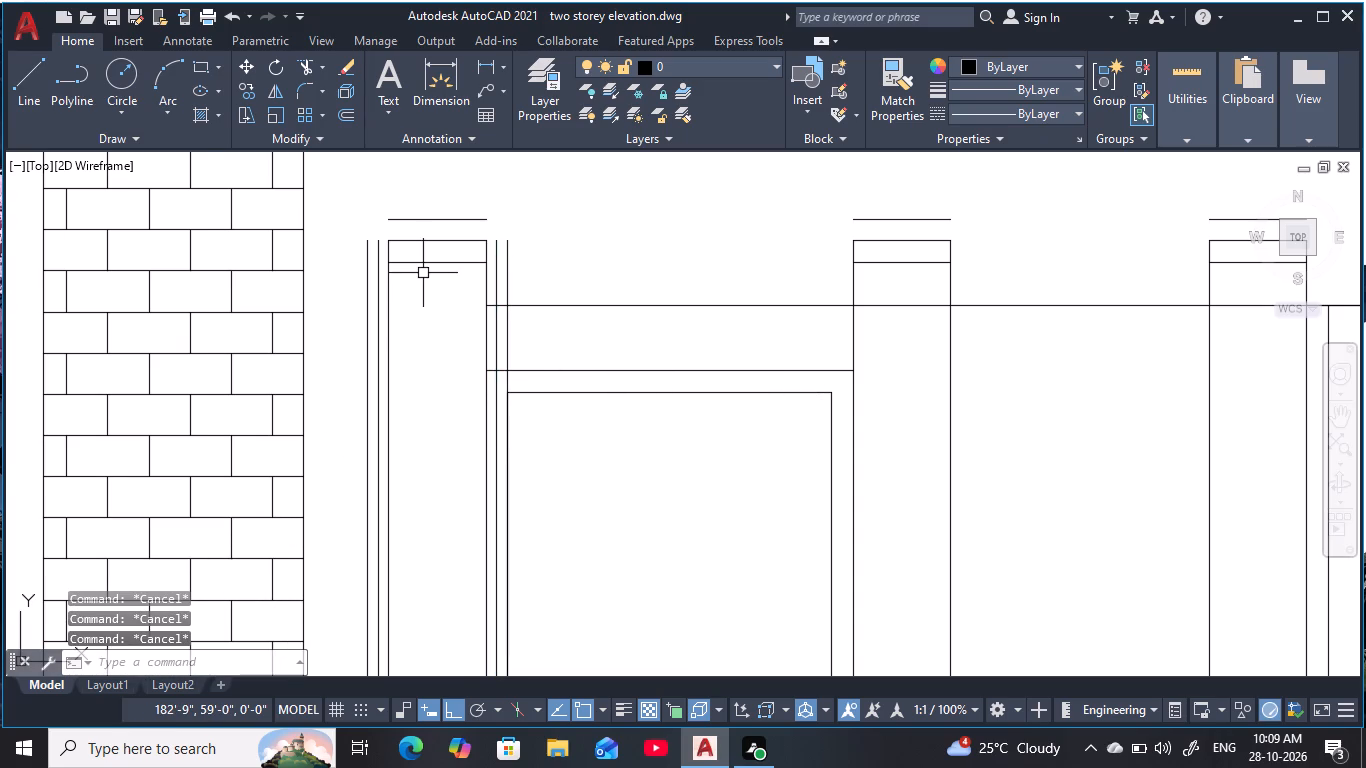
# Draw a horizontal line from the brick column's edge along the top cap line, ending past the narrow doorway's left jamb.
pyautogui.write('l')
pyautogui.press('space')
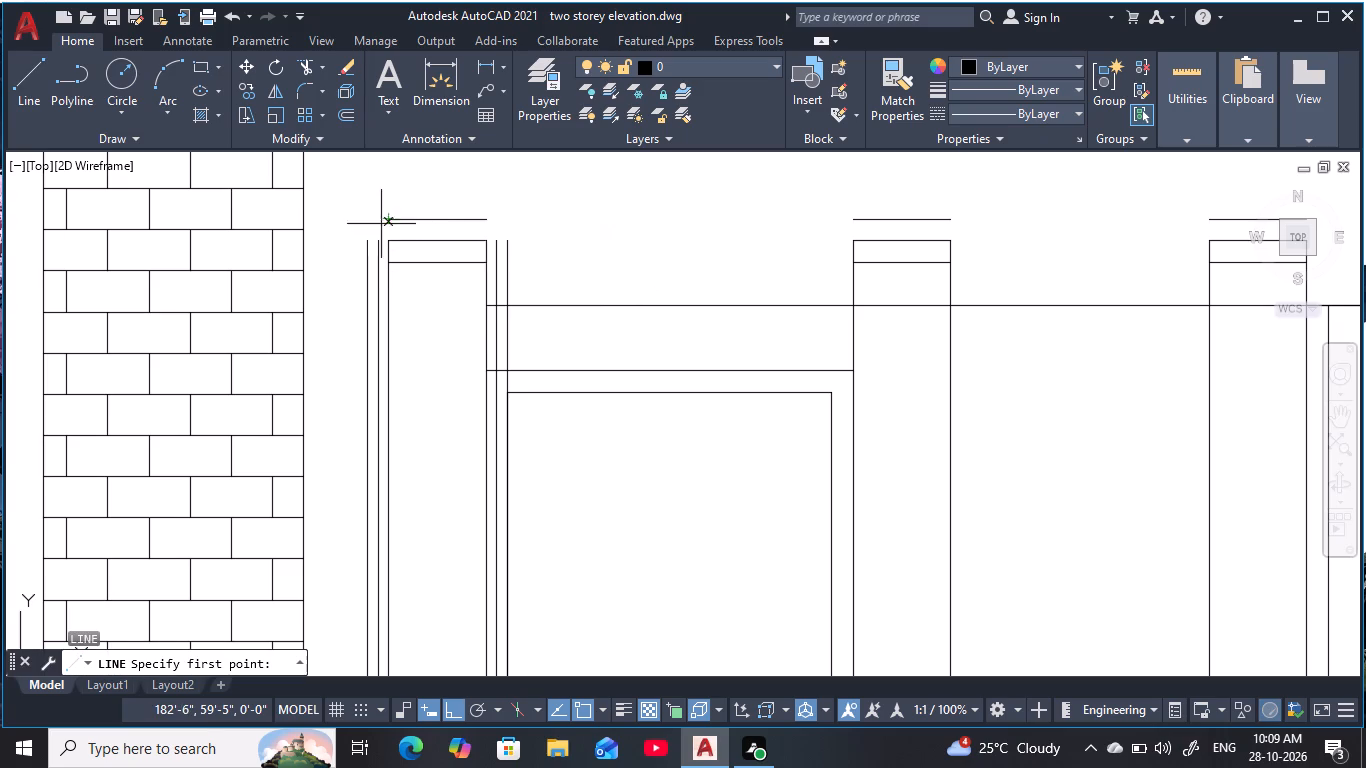
pyautogui.click(304, 220)
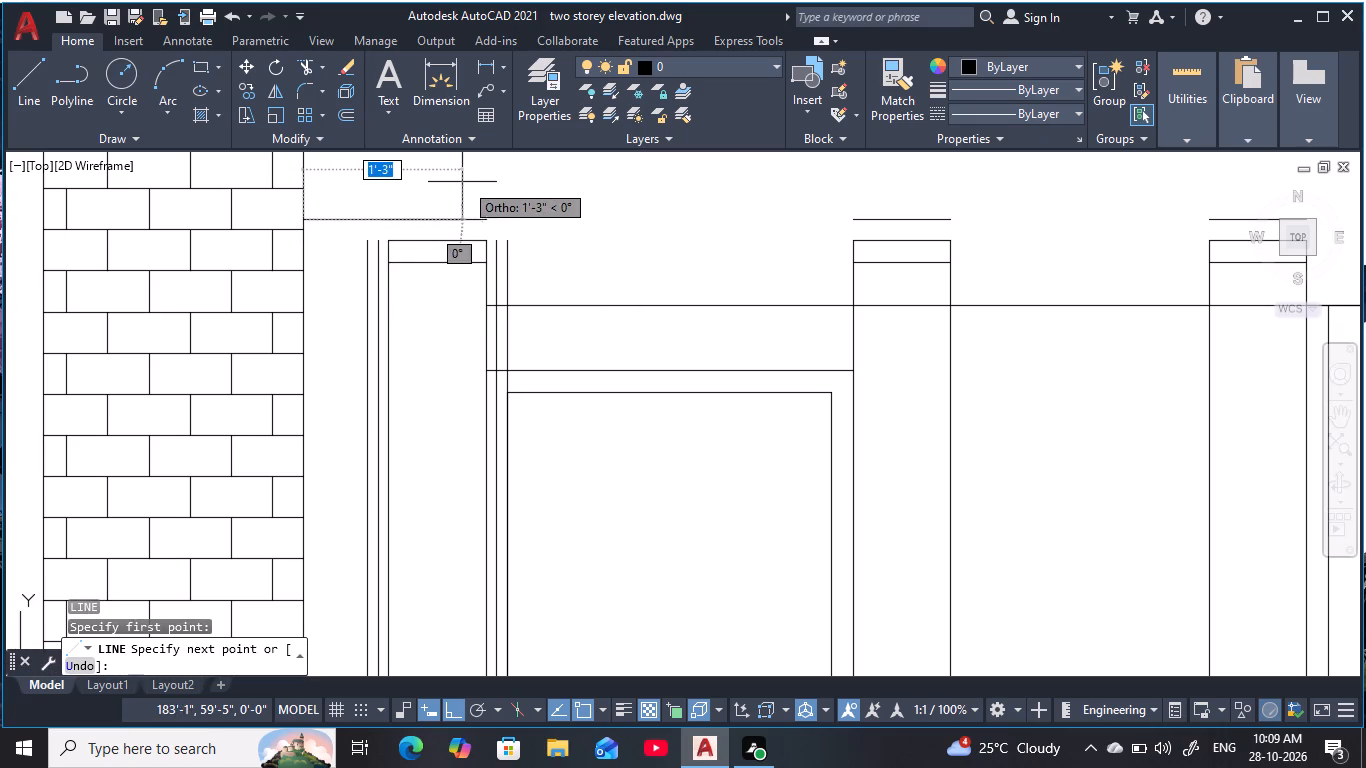
pyautogui.click(572, 234)
pyautogui.press('Escape')
pyautogui.press('Escape')
pyautogui.press('Escape')
pyautogui.press('Escape')
pyautogui.press('Escape')
pyautogui.press('Escape')
pyautogui.press('Escape')
pyautogui.press('Escape')
pyautogui.press('Escape')
pyautogui.press('Escape')
pyautogui.press('Escape')
pyautogui.press('Escape')
pyautogui.press('Escape')
pyautogui.press('Escape')
pyautogui.press('Escape')
pyautogui.press('Escape')
pyautogui.press('Escape')
pyautogui.press('Escape')
pyautogui.press('Escape')
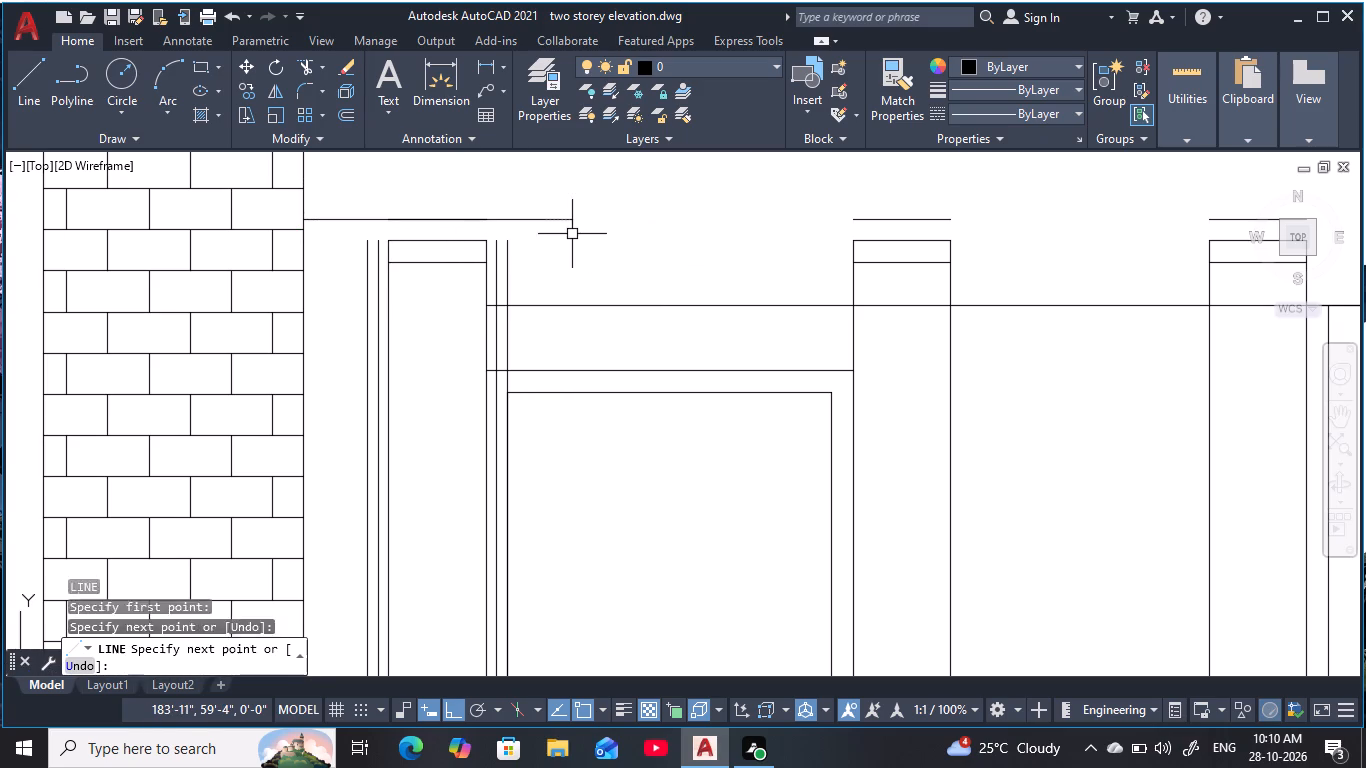
# Extend the narrow doorway's left jamb edges and their 1" offset lines on both sides up to the new horizontal line.
pyautogui.write('ex')
pyautogui.press('space')
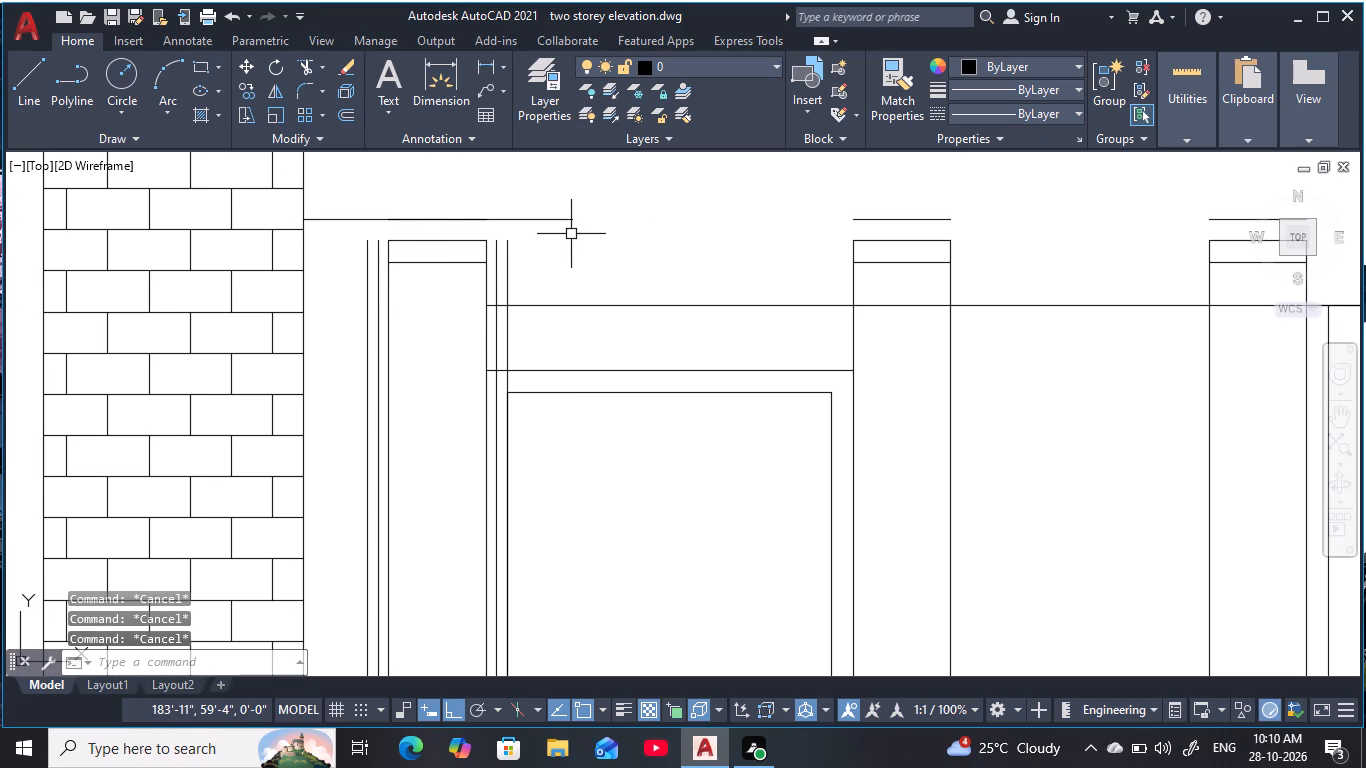
pyautogui.click(376, 297)
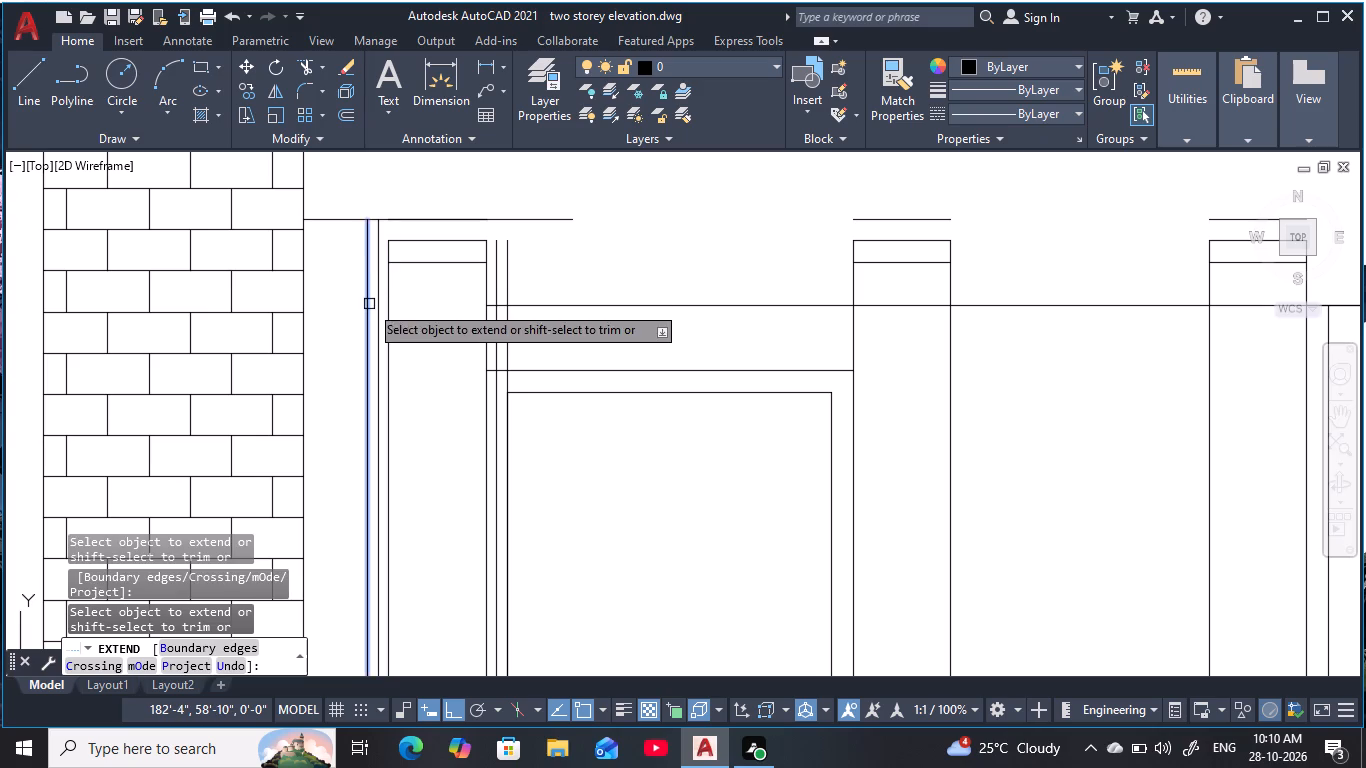
pyautogui.click(386, 301)
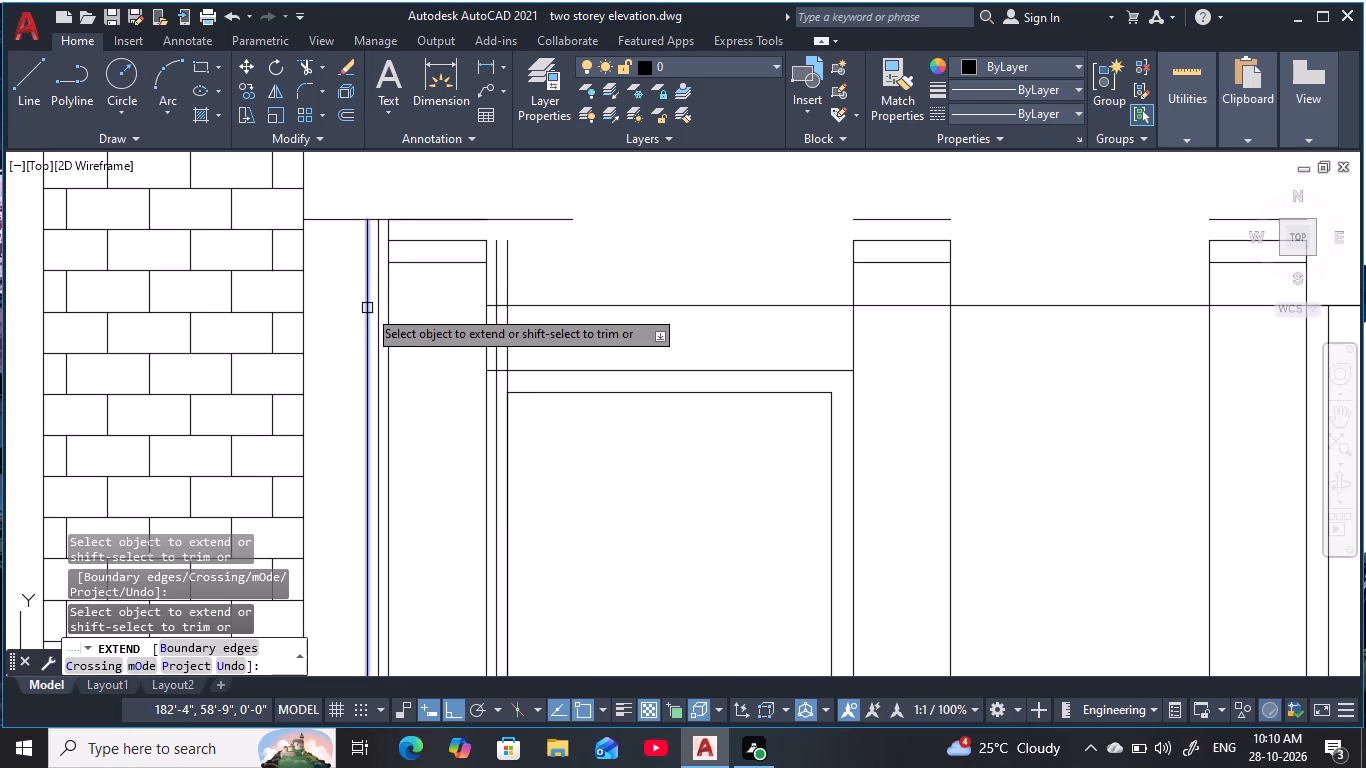
pyautogui.click(367, 308)
pyautogui.moveTo(464, 291); pyautogui.dragTo(519, 280)
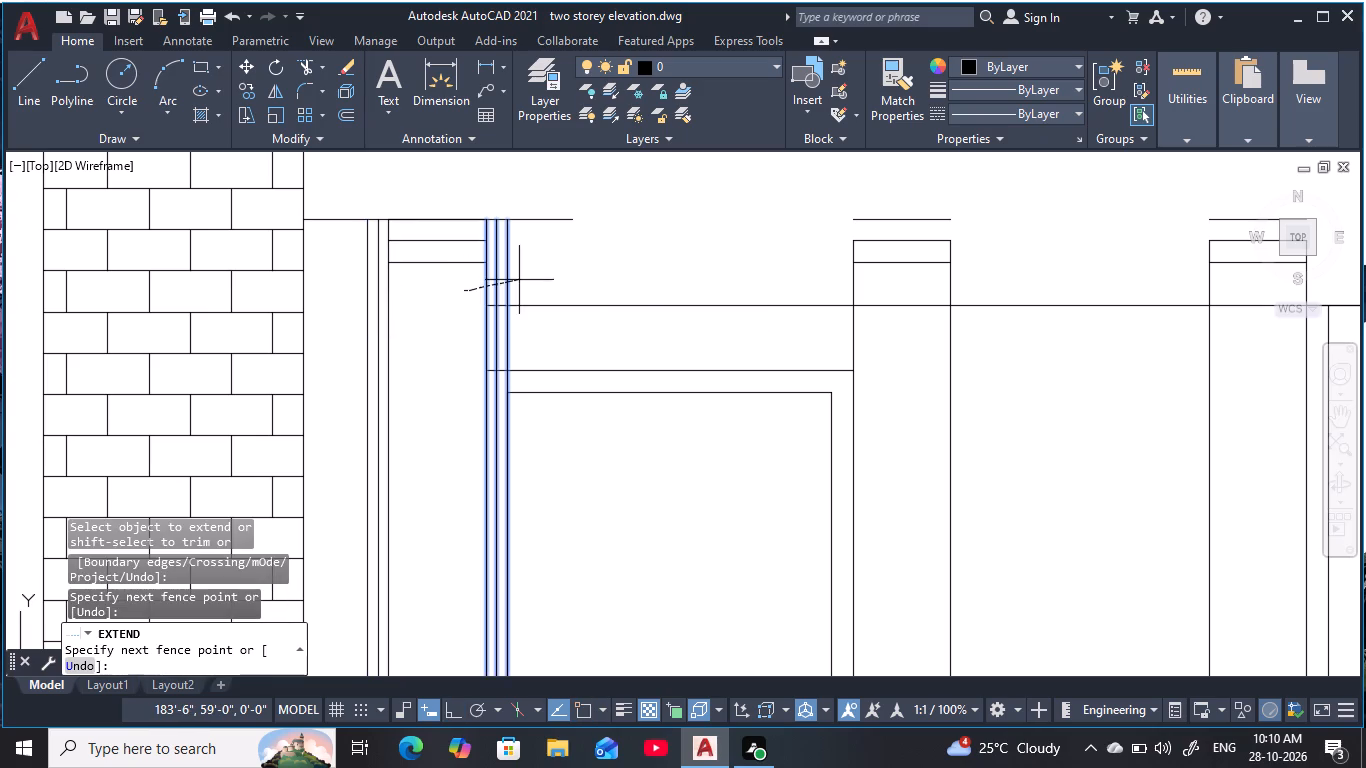
pyautogui.moveTo(519, 280); pyautogui.dragTo(520, 280)
pyautogui.press('Escape')
pyautogui.press('Escape')
pyautogui.press('Escape')
pyautogui.press('Escape')
pyautogui.press('Escape')
pyautogui.press('Escape')
pyautogui.press('Escape')
pyautogui.press('Escape')
pyautogui.press('Escape')
pyautogui.press('Escape')
pyautogui.press('Escape')
pyautogui.press('Escape')
pyautogui.press('Escape')
pyautogui.press('Escape')
pyautogui.press('Escape')
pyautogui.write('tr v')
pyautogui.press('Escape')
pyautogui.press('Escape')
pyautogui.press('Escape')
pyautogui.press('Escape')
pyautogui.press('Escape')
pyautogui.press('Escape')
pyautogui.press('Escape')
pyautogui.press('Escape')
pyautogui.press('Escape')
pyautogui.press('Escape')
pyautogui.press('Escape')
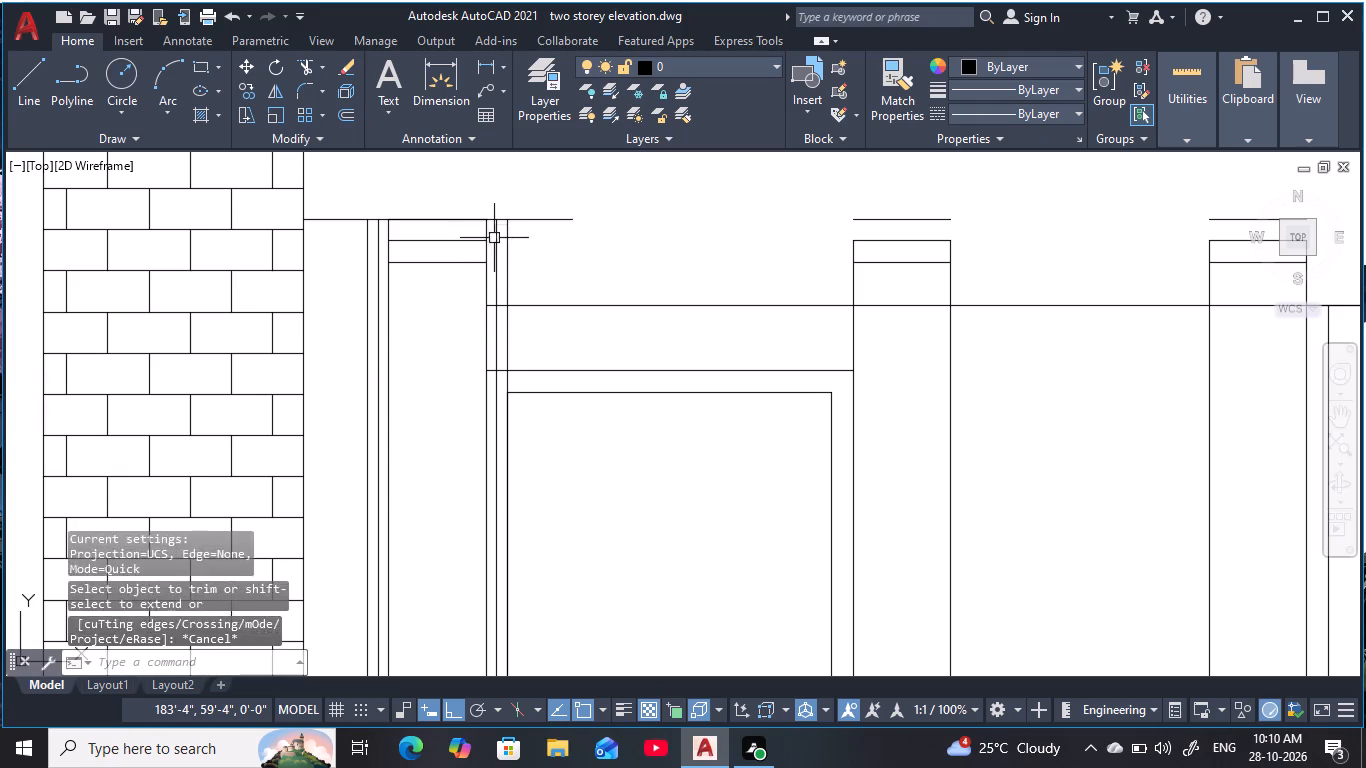
# Extend the left jamb's two lower horizontal cap lines outward to the outermost offset verticals on both sides.
pyautogui.write('ex')
pyautogui.press('space')
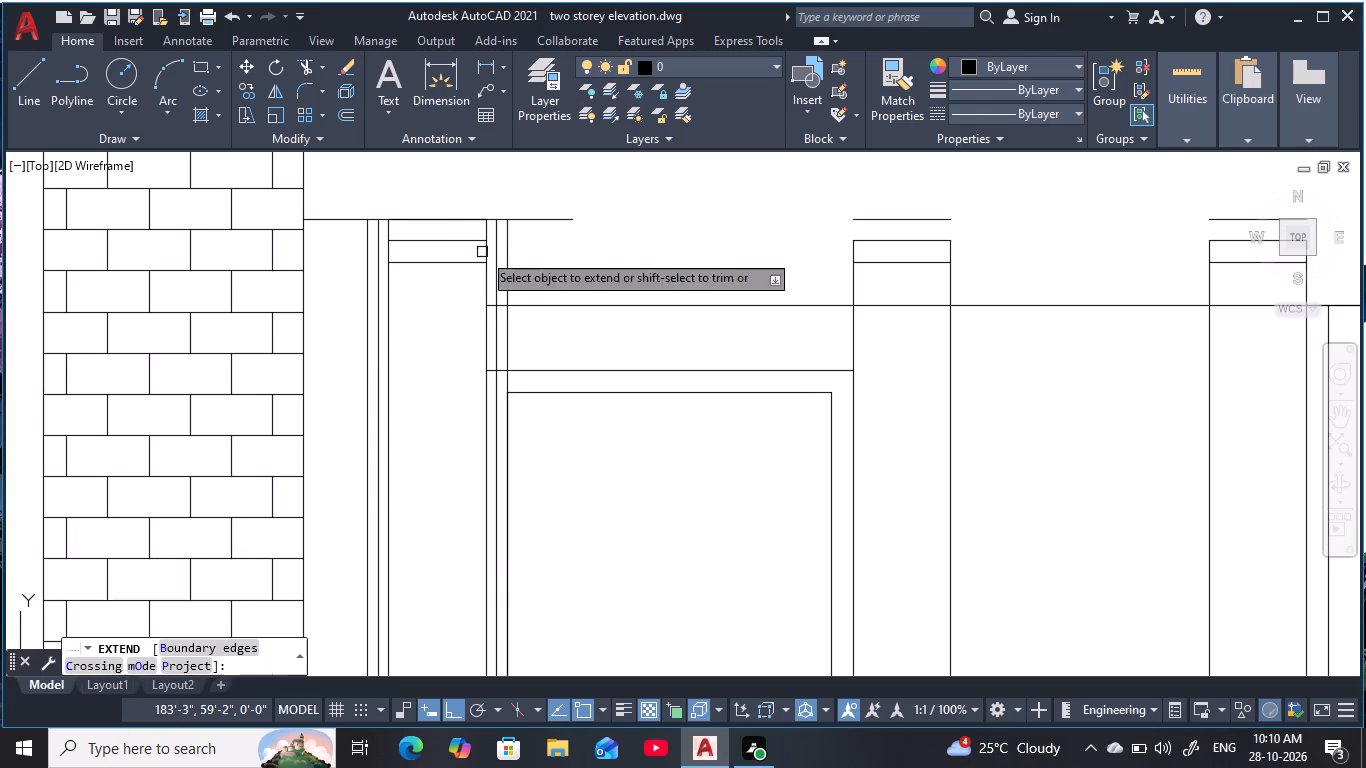
pyautogui.click(477, 240)
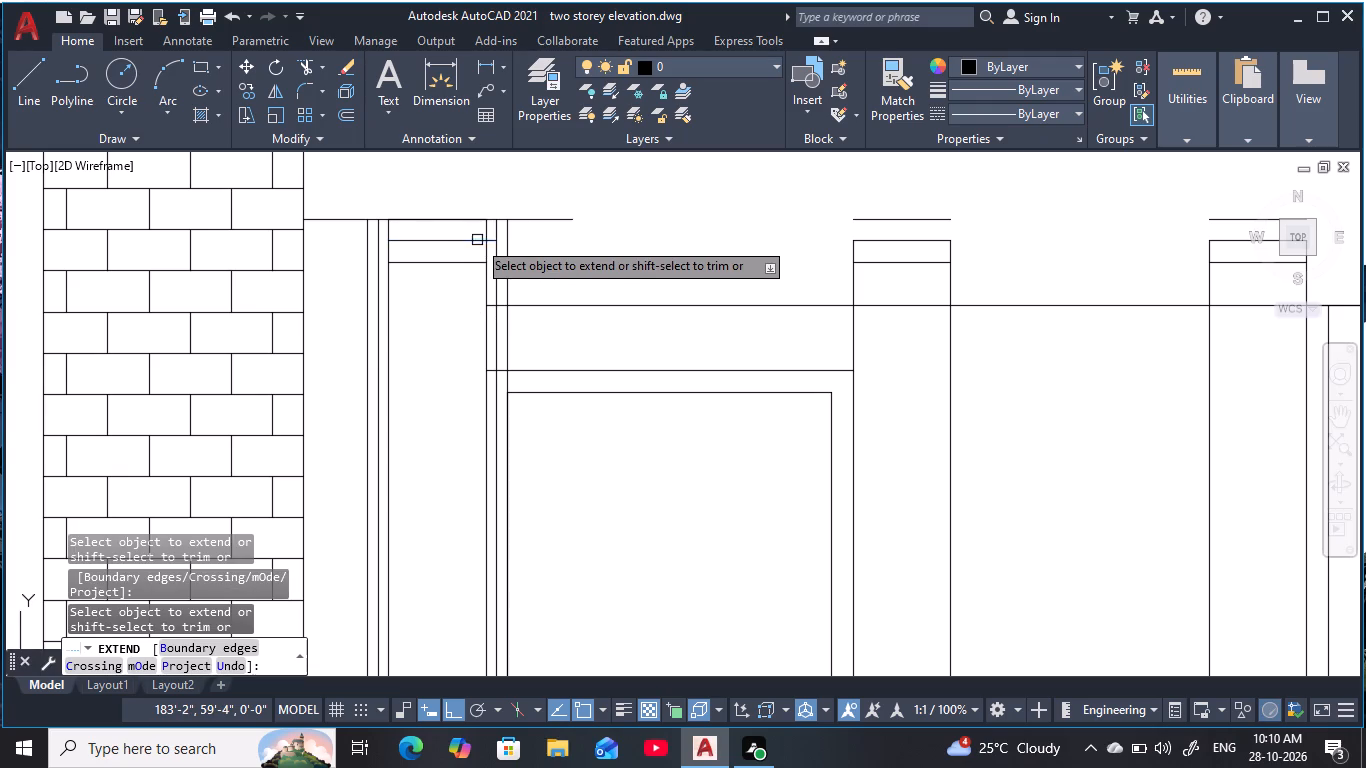
pyautogui.click(474, 267)
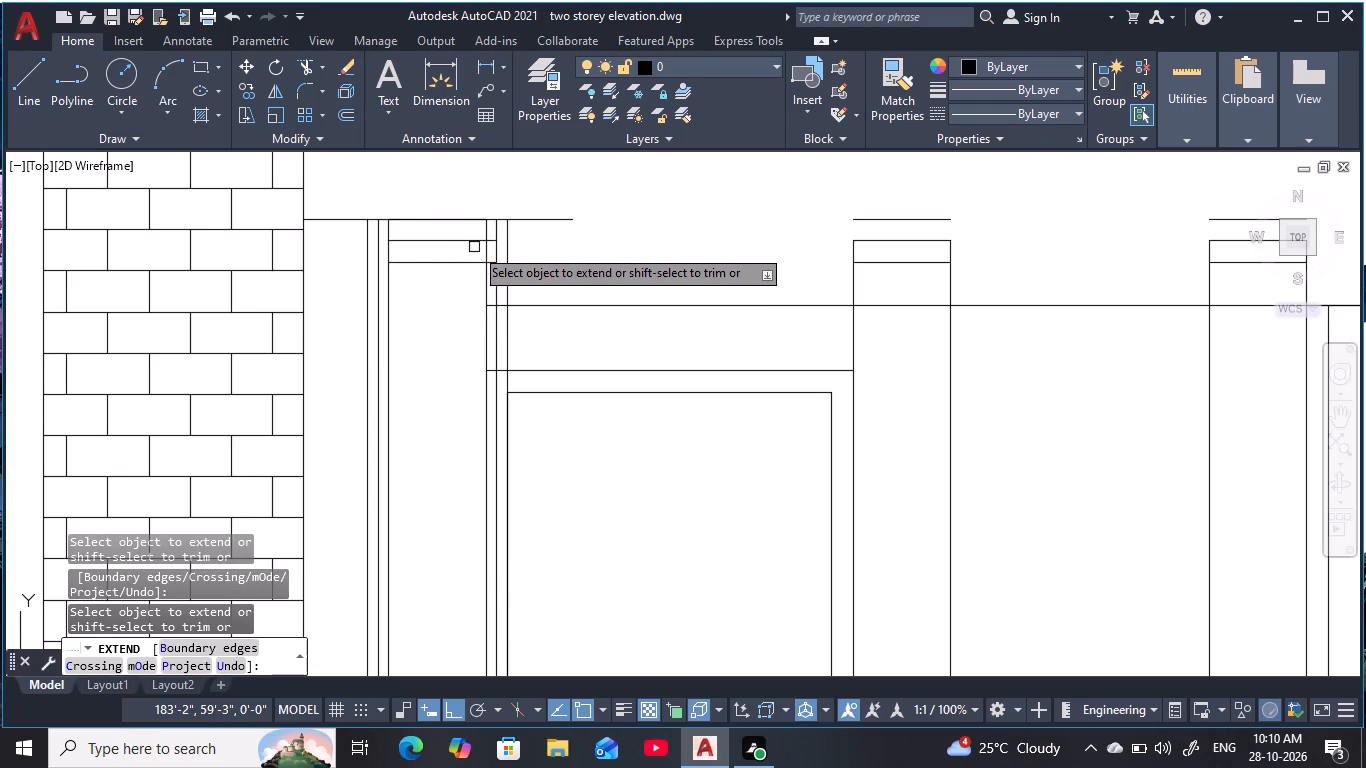
pyautogui.moveTo(403, 231); pyautogui.dragTo(405, 275)
pyautogui.moveTo(407, 230); pyautogui.dragTo(401, 283)
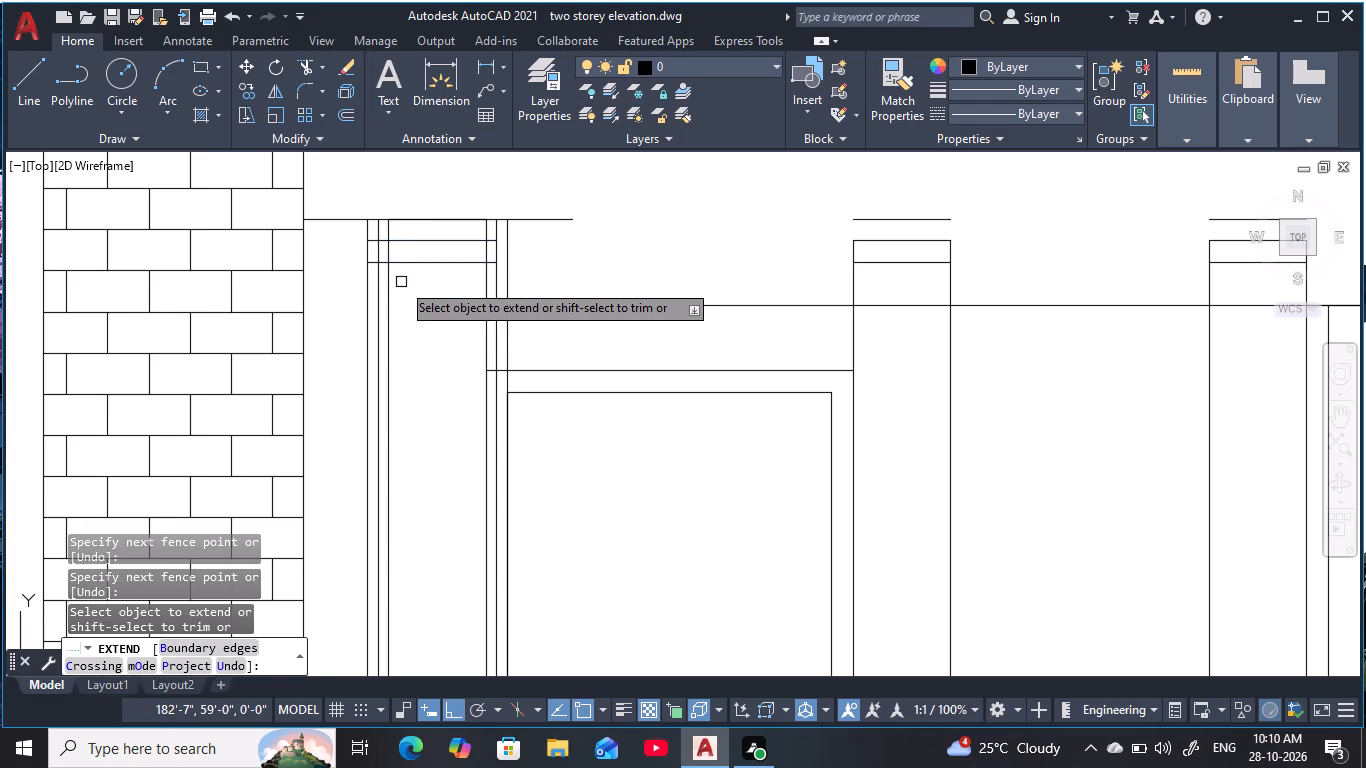
pyautogui.moveTo(462, 231); pyautogui.dragTo(463, 231)
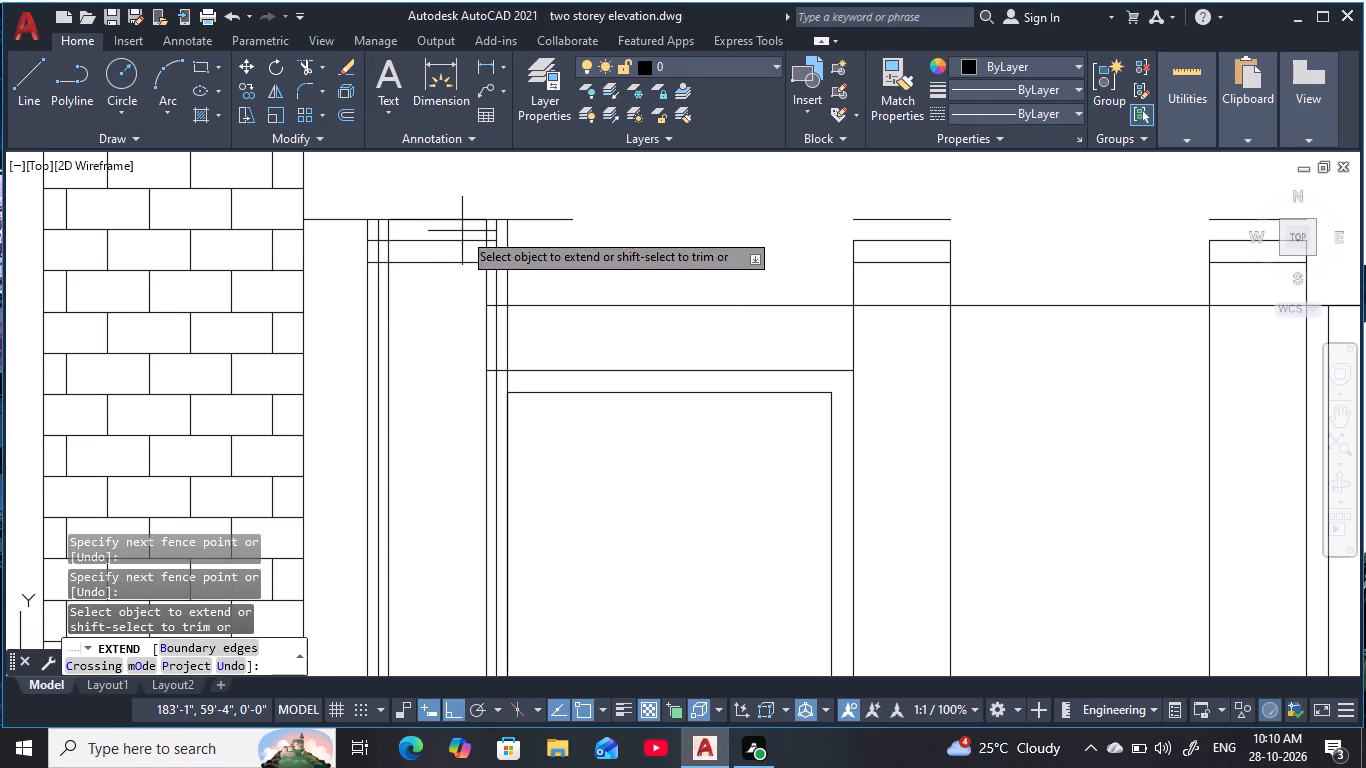
pyautogui.moveTo(463, 231); pyautogui.dragTo(478, 290)
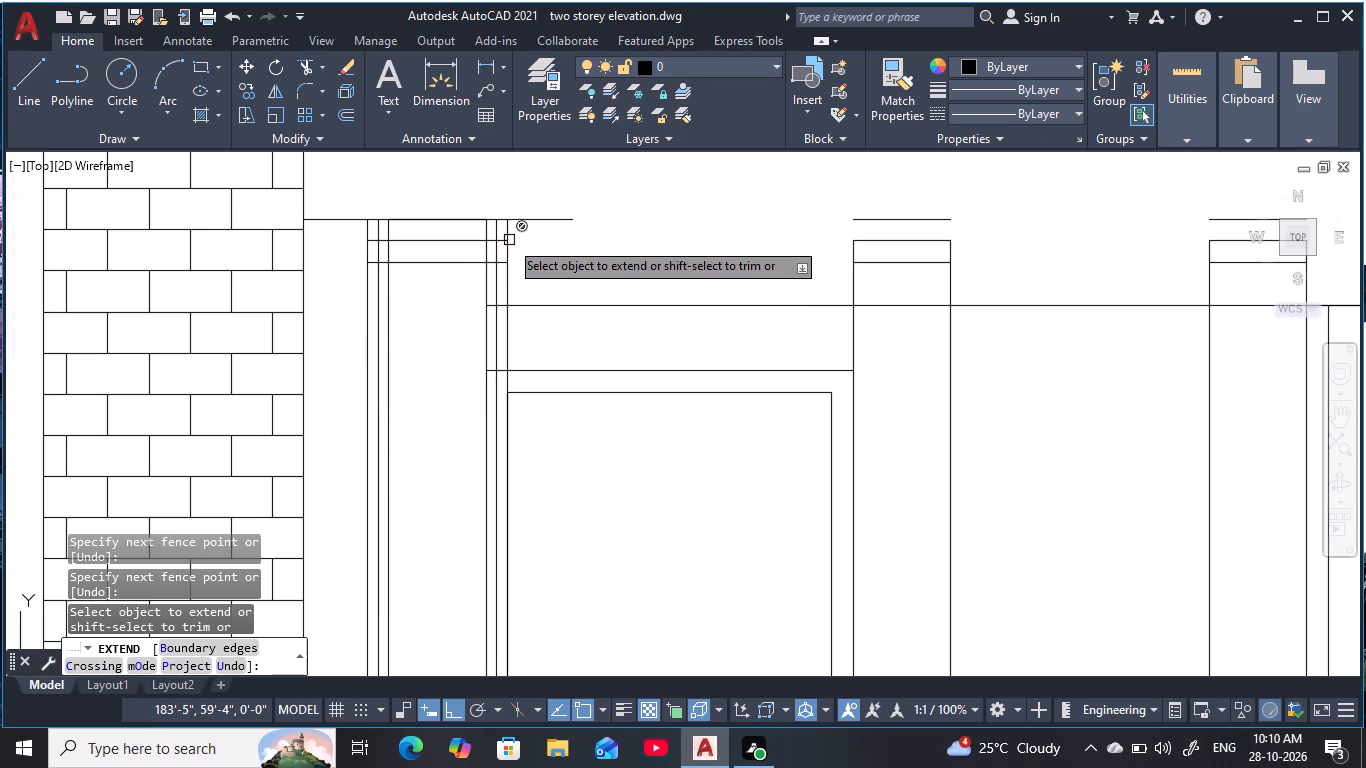
pyautogui.press('Escape')
pyautogui.press('Escape')
pyautogui.press('Escape')
pyautogui.press('Escape')
pyautogui.press('Escape')
pyautogui.press('Escape')
pyautogui.press('Escape')
pyautogui.press('Escape')
pyautogui.press('Escape')
pyautogui.press('Escape')
pyautogui.press('Escape')
pyautogui.press('Escape')
pyautogui.press('Escape')
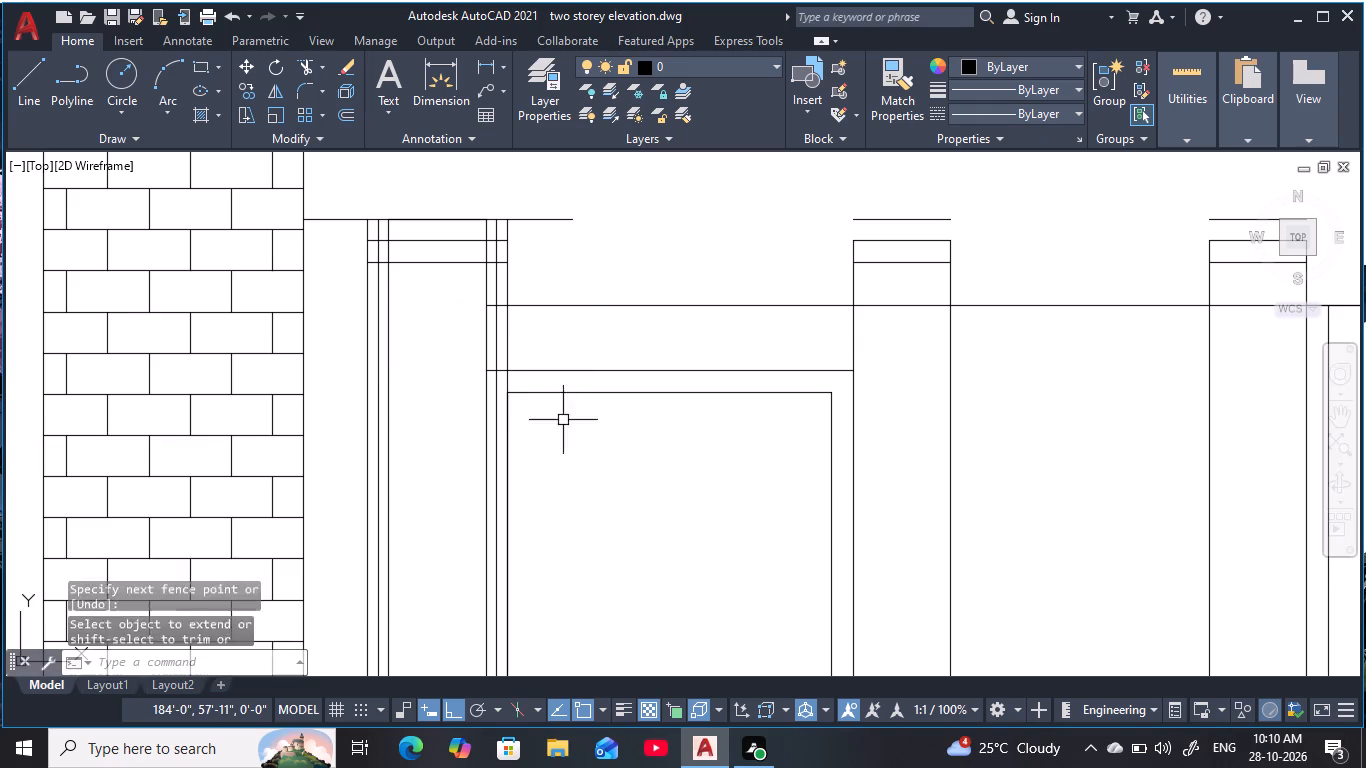
# Trim the top guide line's overhanging ends and the offset verticals directly below the left jamb's cap.
pyautogui.write('tr')
pyautogui.press('space')
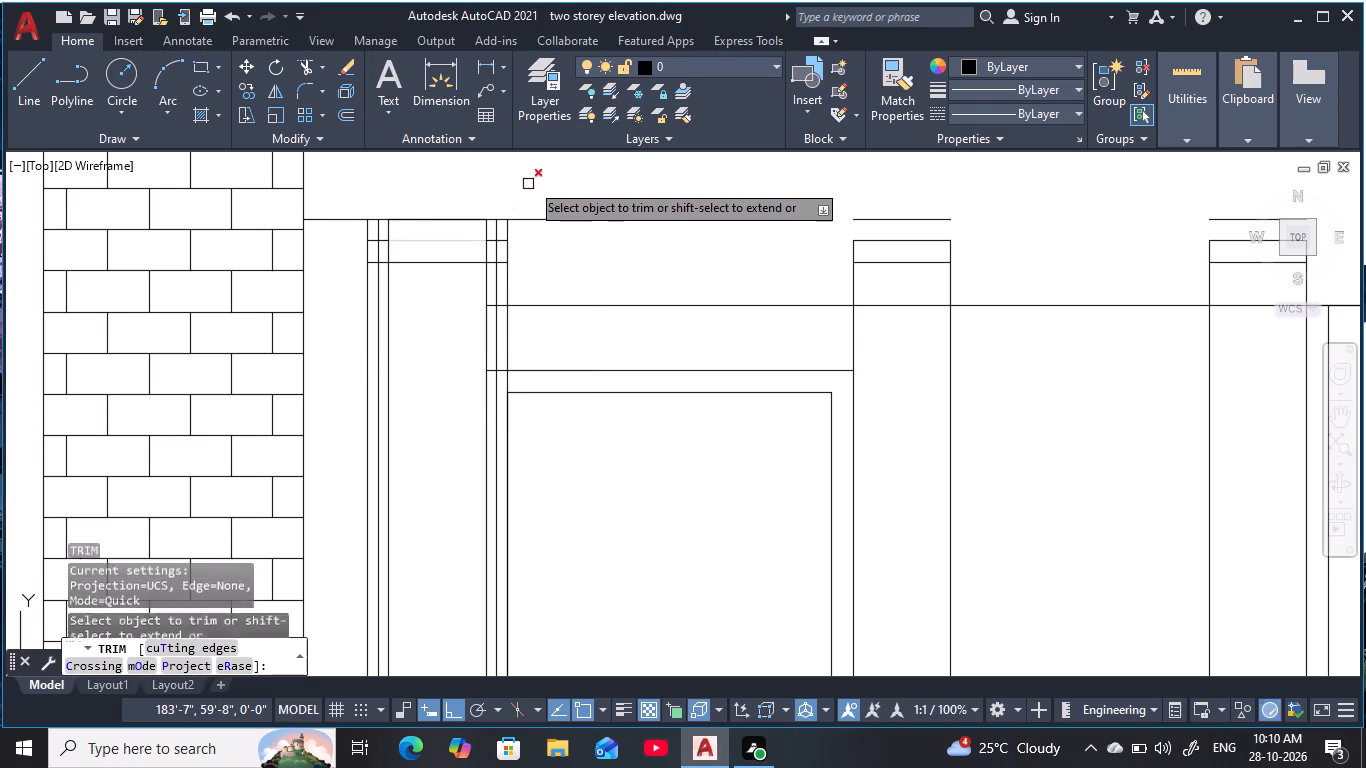
pyautogui.click(556, 220)
pyautogui.click(320, 218)
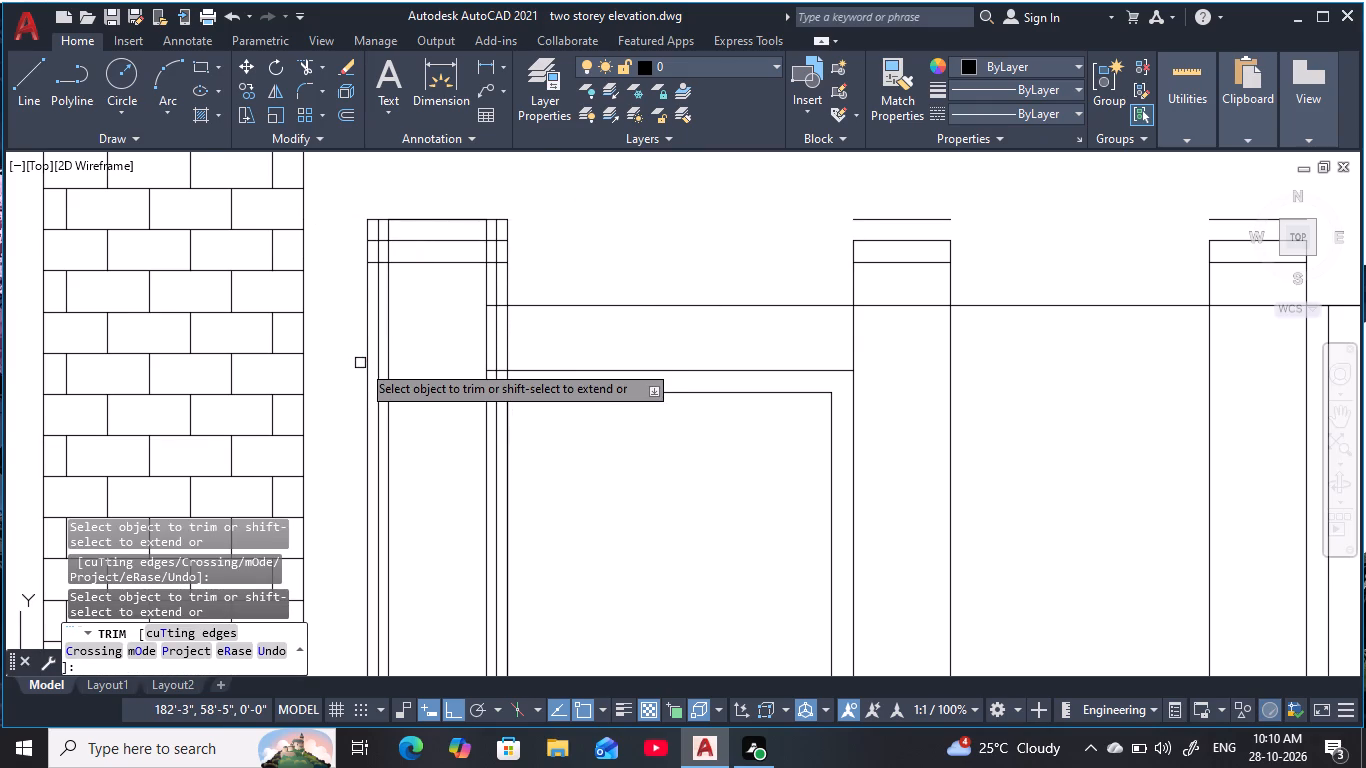
pyautogui.click(365, 441)
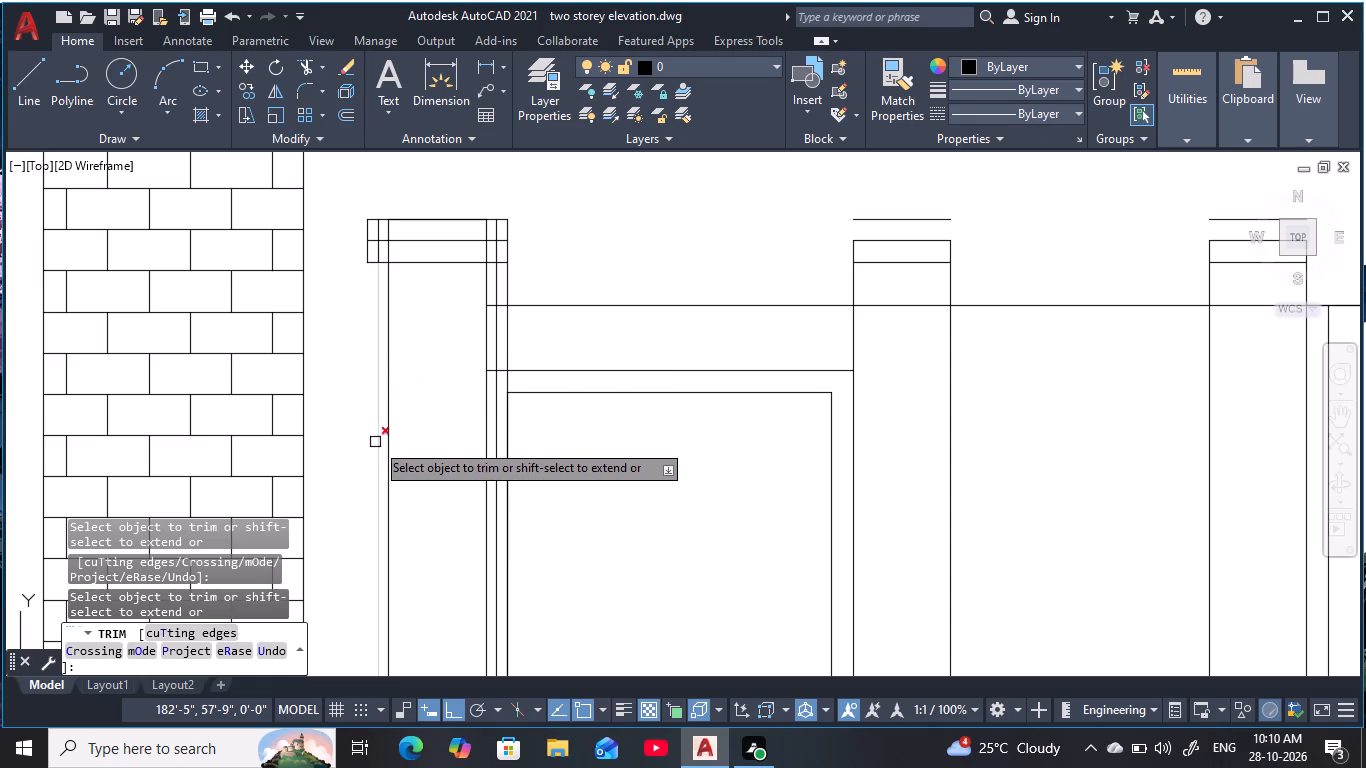
pyautogui.click(375, 442)
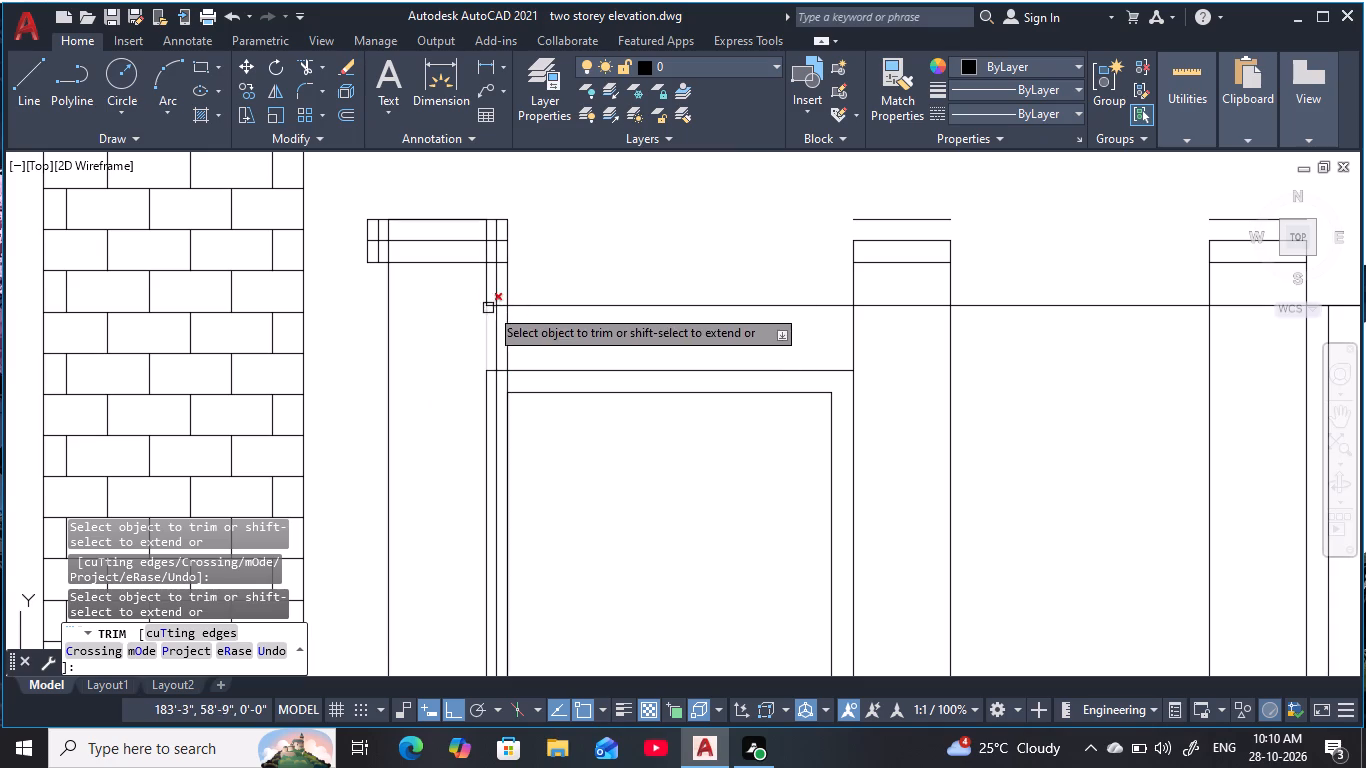
pyautogui.click(511, 286)
pyautogui.click(498, 287)
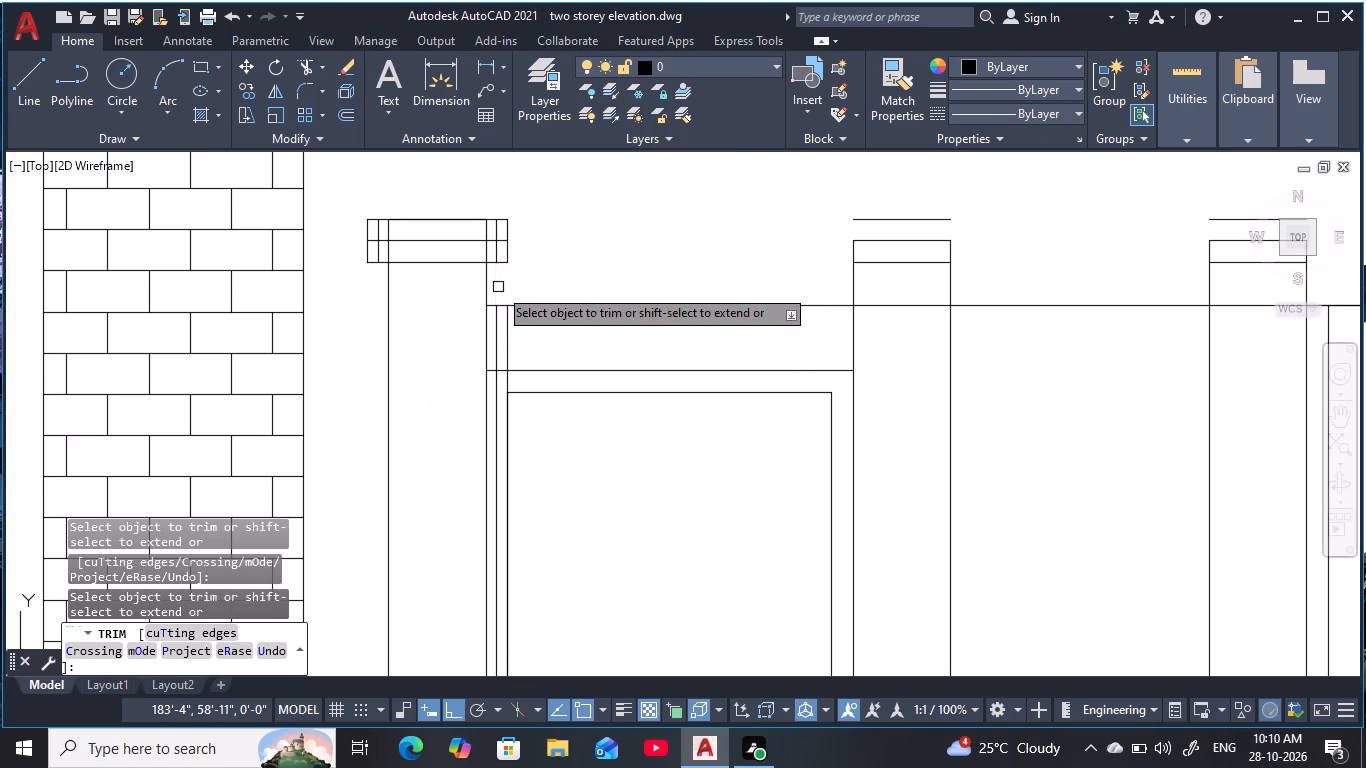
# Trim the leftover lines inside and beside the left jamb's cap to form a two-tier cap with the wider tier on top.
pyautogui.click(507, 265)
pyautogui.click(507, 263)
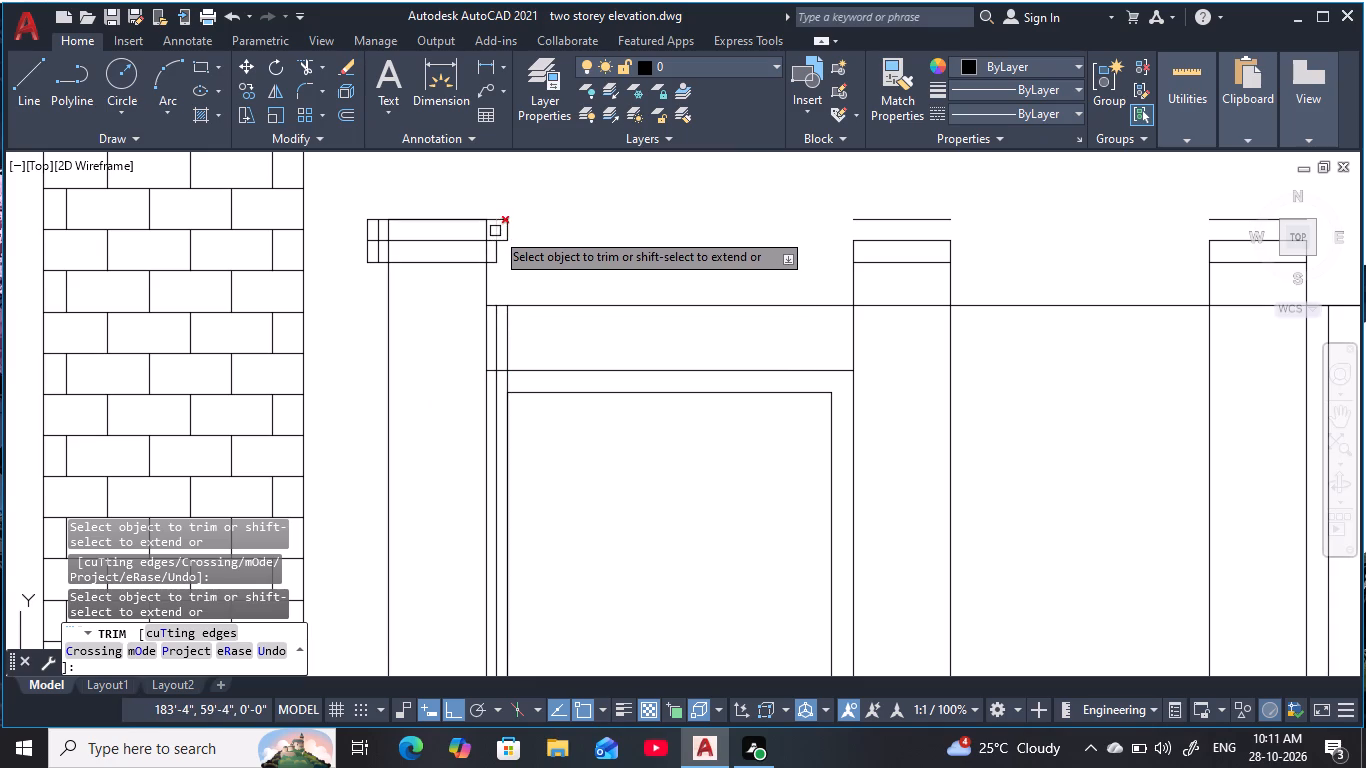
pyautogui.click(495, 231)
pyautogui.click(485, 231)
pyautogui.click(486, 253)
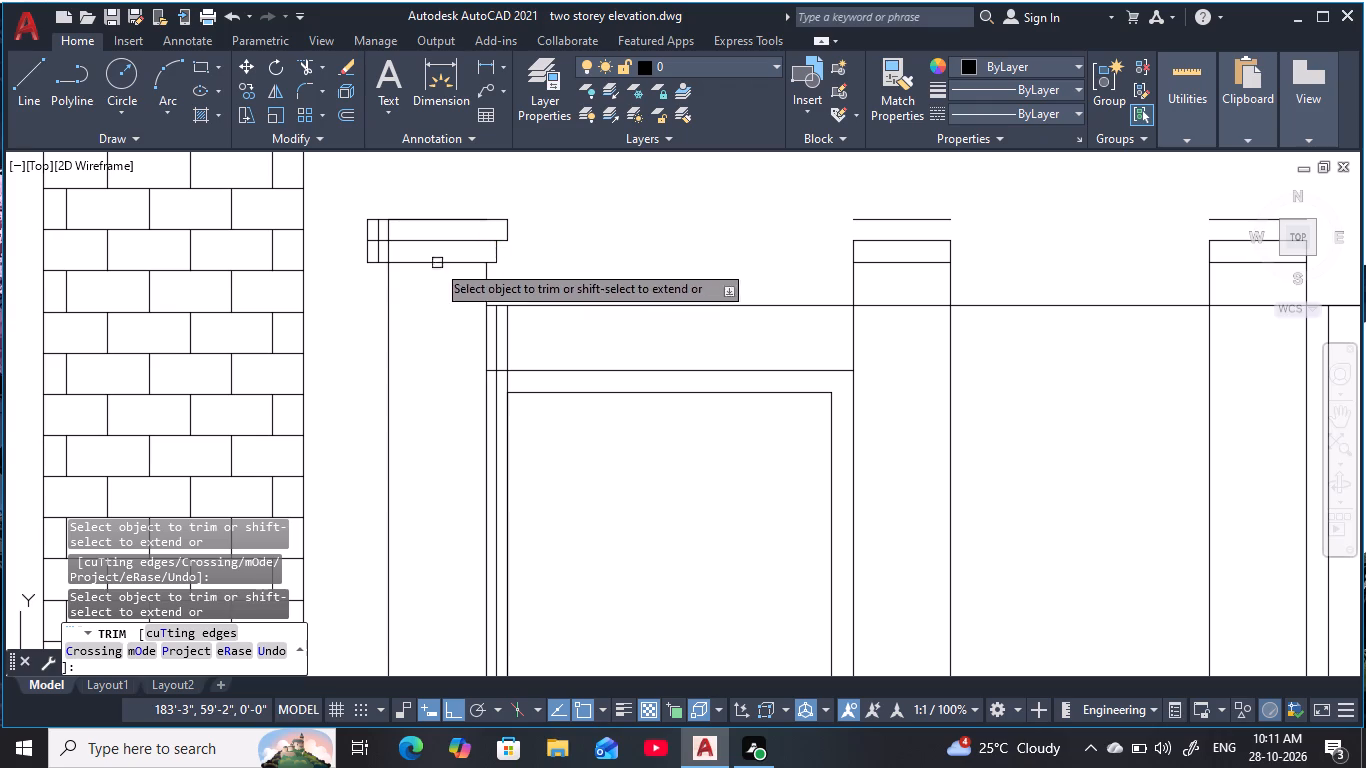
pyautogui.click(369, 252)
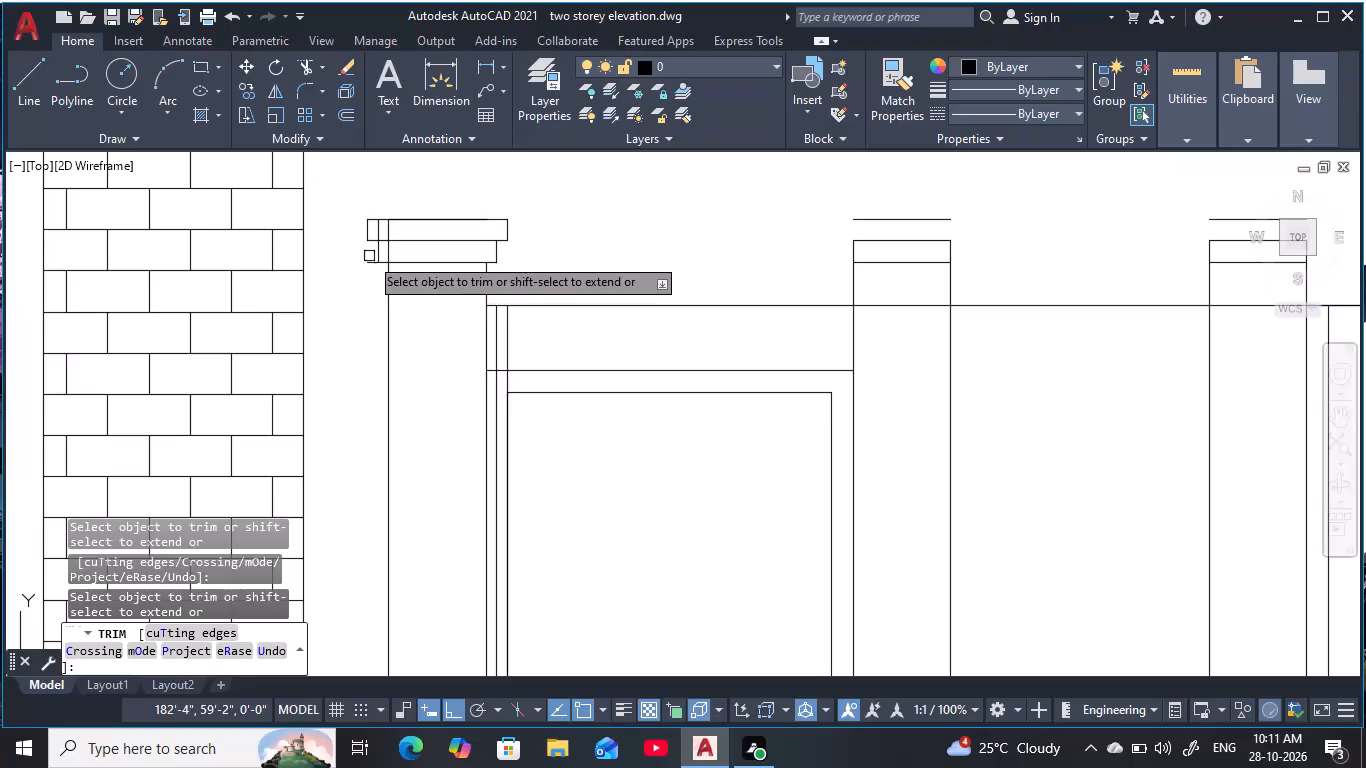
pyautogui.click(371, 261)
pyautogui.click(377, 232)
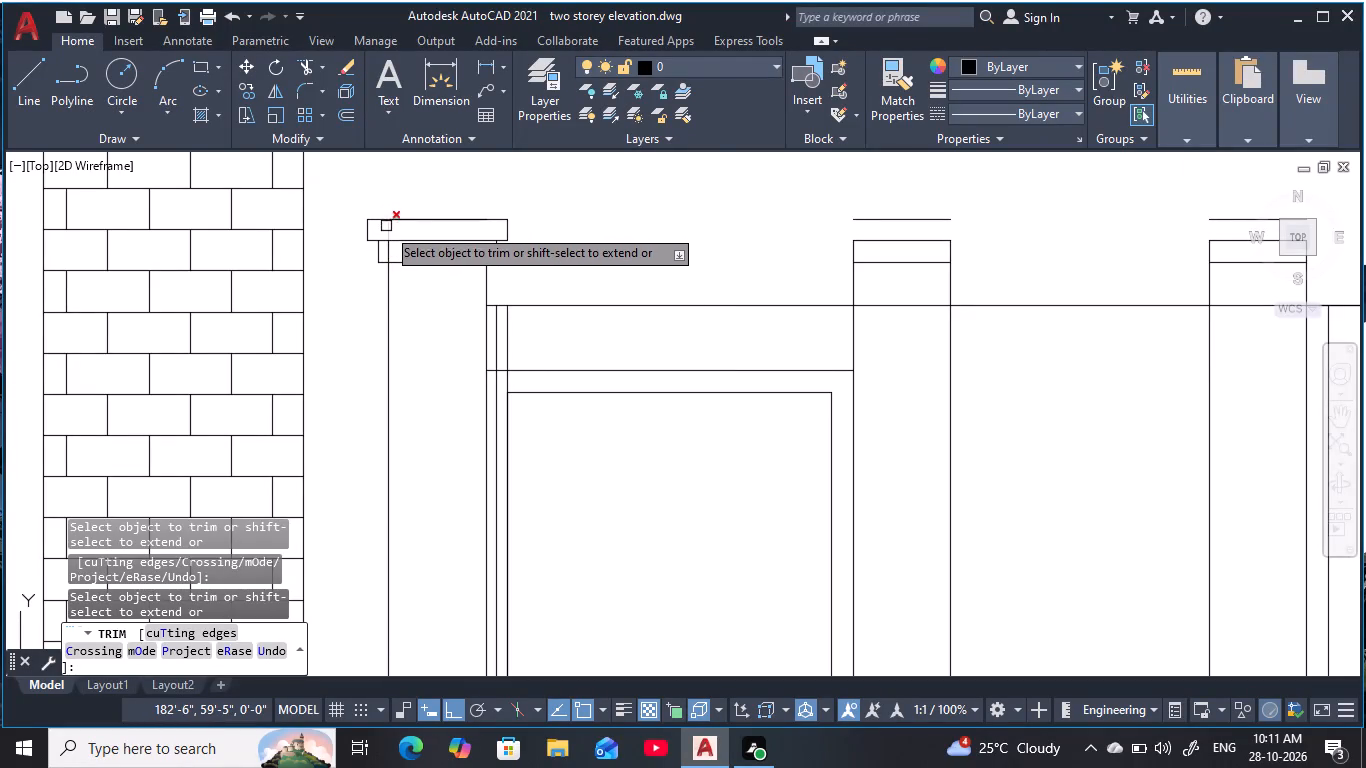
pyautogui.click(386, 227)
pyautogui.click(388, 249)
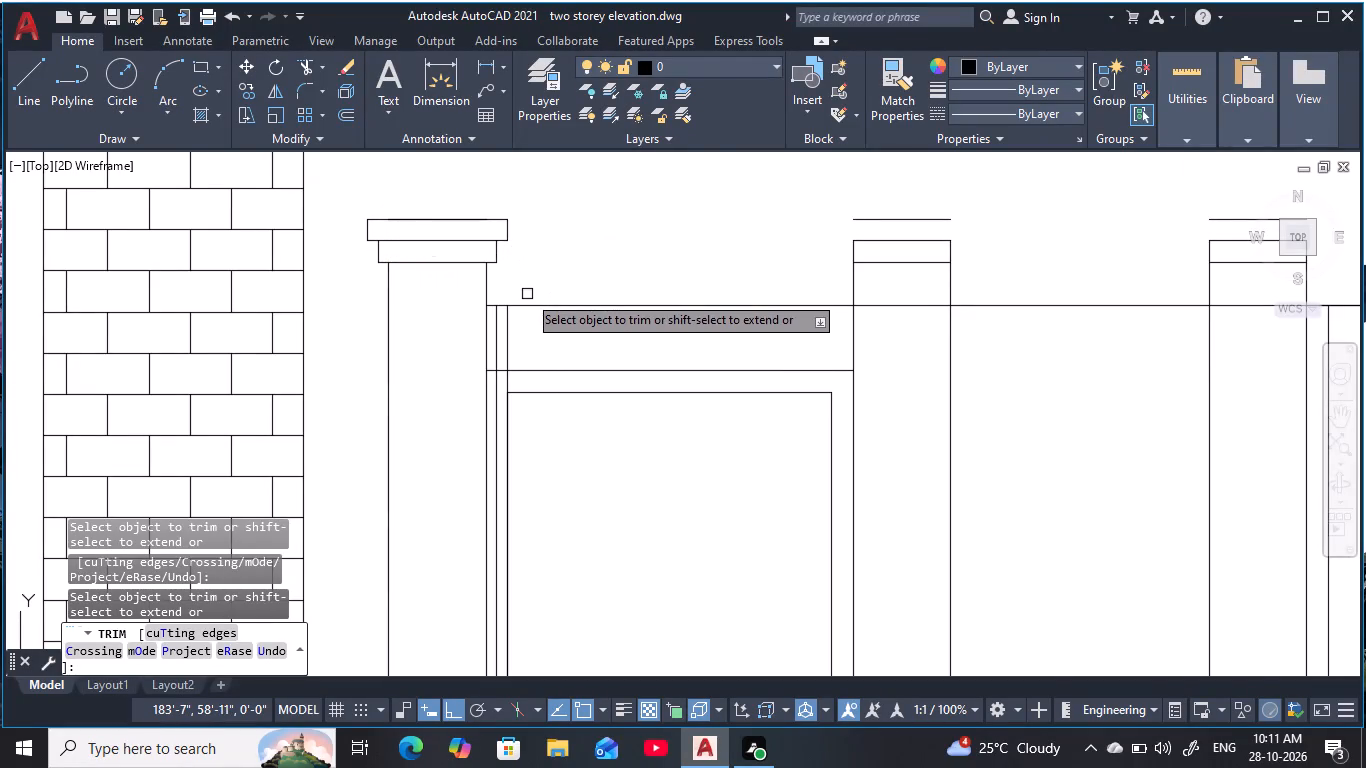
pyautogui.scroll(-1, 526, 294)
pyautogui.moveTo(528, 285); pyautogui.dragTo(541, 249, button='middle')
pyautogui.press('Escape')
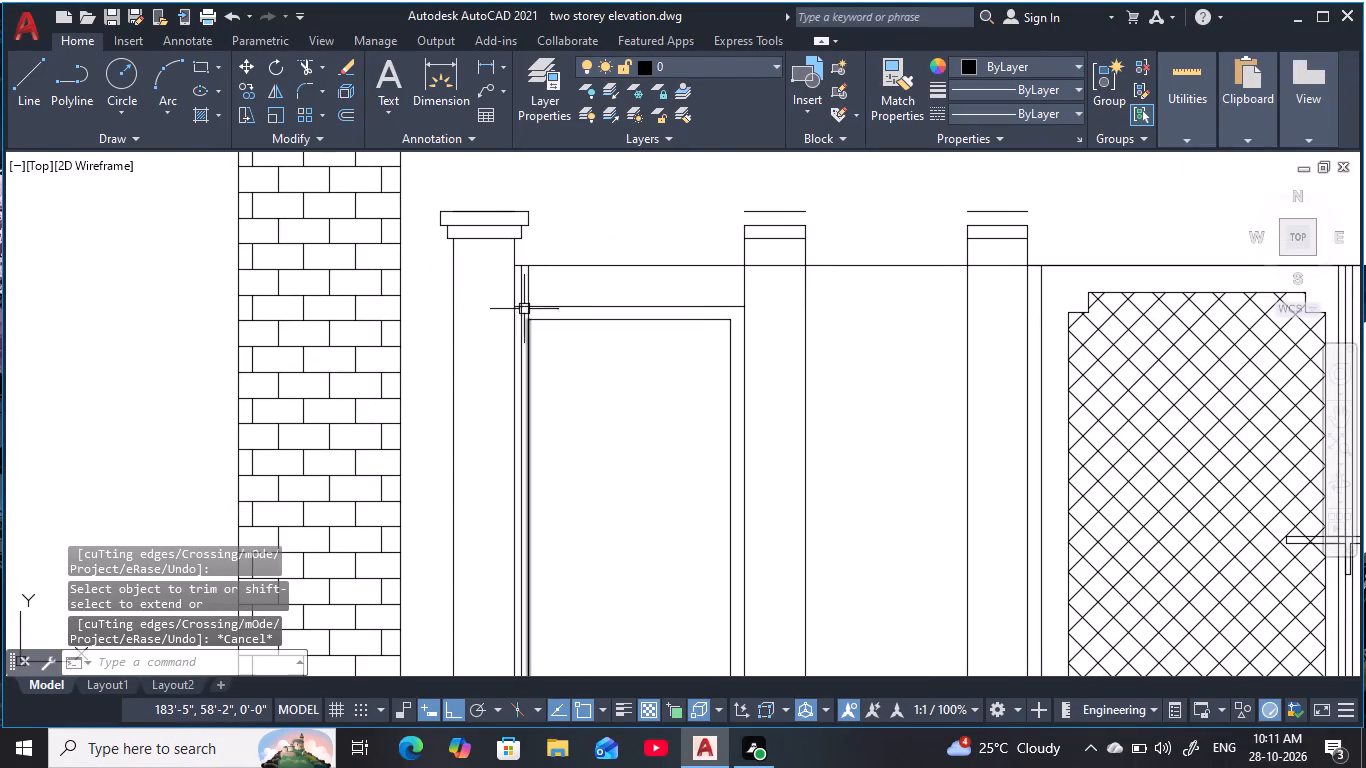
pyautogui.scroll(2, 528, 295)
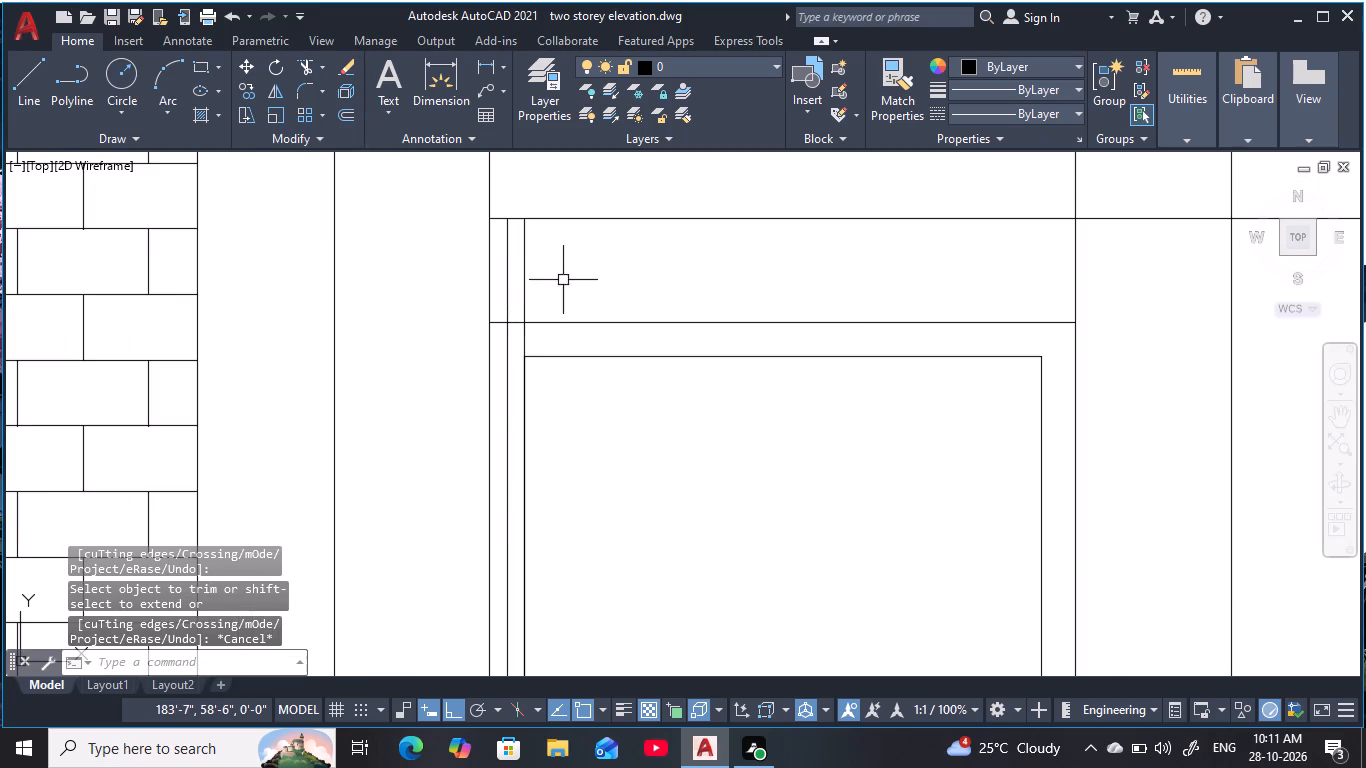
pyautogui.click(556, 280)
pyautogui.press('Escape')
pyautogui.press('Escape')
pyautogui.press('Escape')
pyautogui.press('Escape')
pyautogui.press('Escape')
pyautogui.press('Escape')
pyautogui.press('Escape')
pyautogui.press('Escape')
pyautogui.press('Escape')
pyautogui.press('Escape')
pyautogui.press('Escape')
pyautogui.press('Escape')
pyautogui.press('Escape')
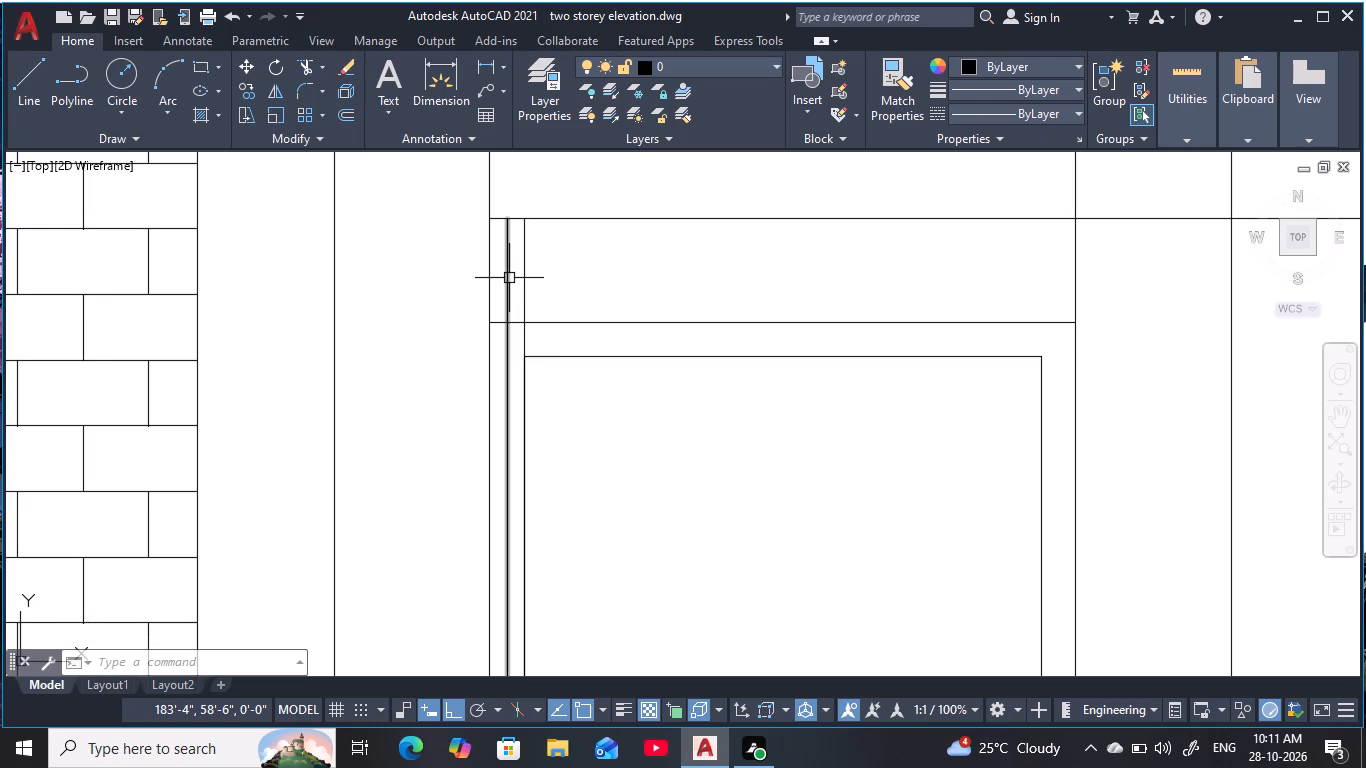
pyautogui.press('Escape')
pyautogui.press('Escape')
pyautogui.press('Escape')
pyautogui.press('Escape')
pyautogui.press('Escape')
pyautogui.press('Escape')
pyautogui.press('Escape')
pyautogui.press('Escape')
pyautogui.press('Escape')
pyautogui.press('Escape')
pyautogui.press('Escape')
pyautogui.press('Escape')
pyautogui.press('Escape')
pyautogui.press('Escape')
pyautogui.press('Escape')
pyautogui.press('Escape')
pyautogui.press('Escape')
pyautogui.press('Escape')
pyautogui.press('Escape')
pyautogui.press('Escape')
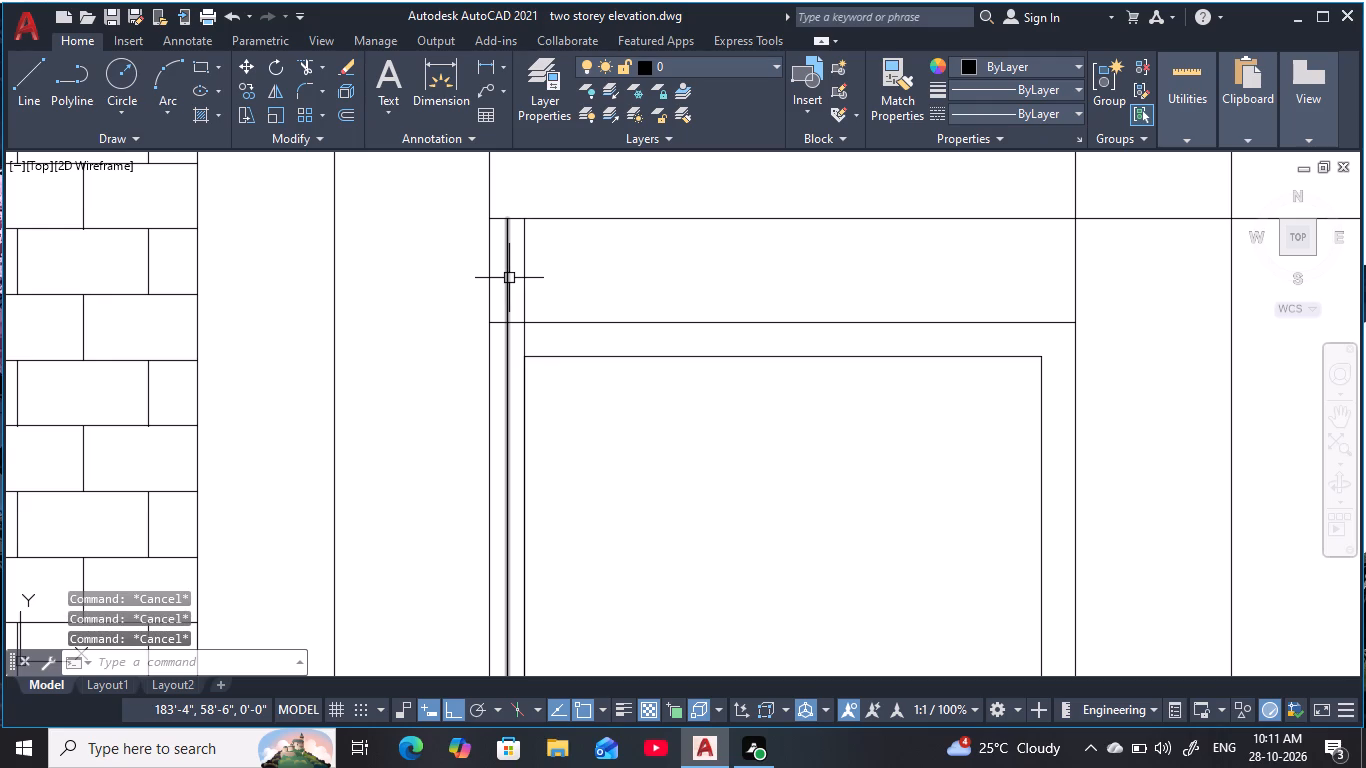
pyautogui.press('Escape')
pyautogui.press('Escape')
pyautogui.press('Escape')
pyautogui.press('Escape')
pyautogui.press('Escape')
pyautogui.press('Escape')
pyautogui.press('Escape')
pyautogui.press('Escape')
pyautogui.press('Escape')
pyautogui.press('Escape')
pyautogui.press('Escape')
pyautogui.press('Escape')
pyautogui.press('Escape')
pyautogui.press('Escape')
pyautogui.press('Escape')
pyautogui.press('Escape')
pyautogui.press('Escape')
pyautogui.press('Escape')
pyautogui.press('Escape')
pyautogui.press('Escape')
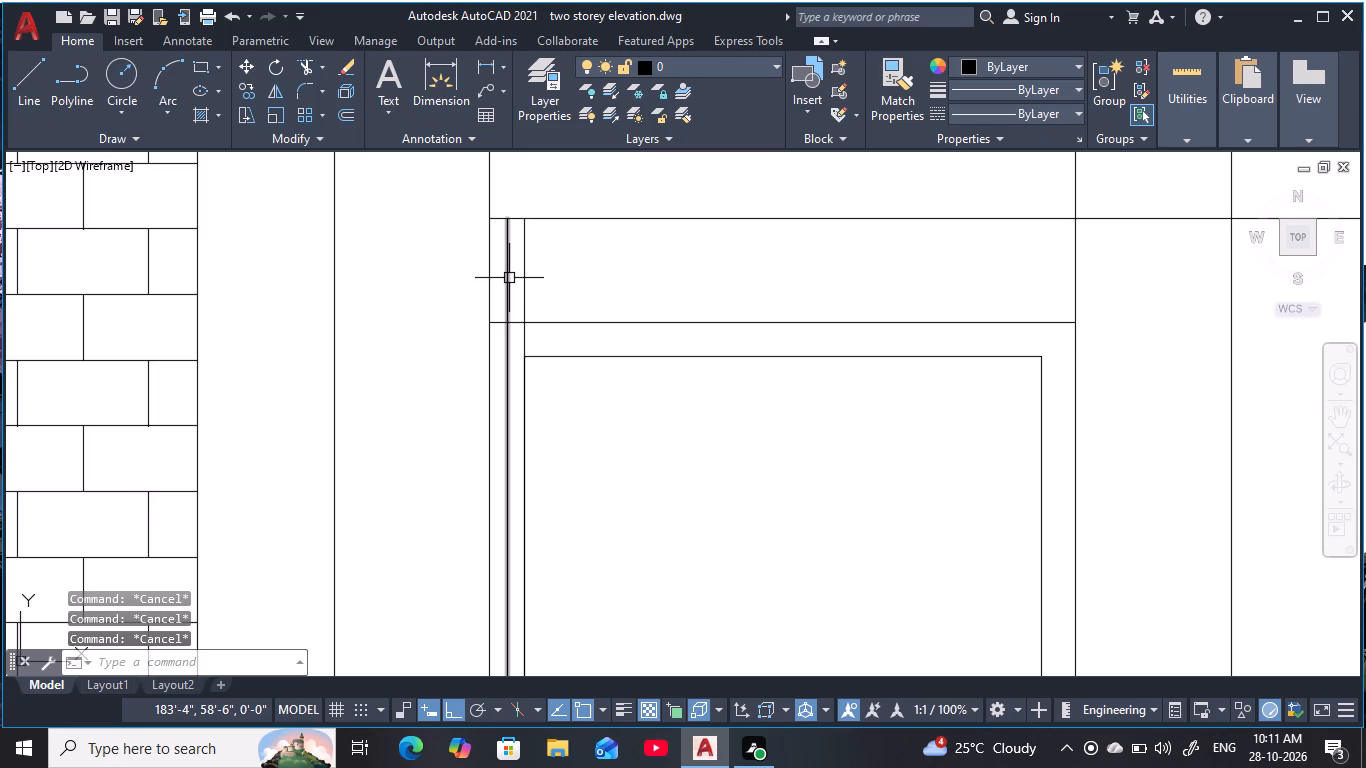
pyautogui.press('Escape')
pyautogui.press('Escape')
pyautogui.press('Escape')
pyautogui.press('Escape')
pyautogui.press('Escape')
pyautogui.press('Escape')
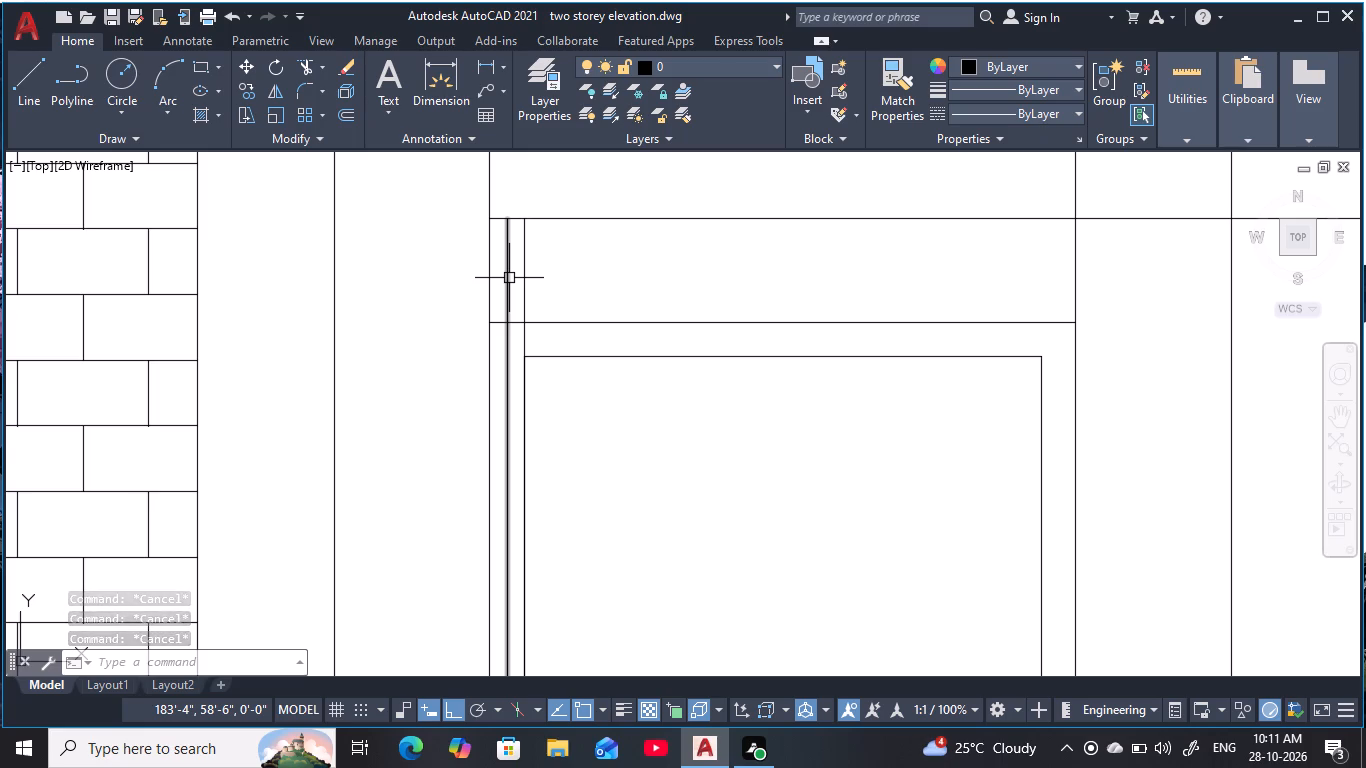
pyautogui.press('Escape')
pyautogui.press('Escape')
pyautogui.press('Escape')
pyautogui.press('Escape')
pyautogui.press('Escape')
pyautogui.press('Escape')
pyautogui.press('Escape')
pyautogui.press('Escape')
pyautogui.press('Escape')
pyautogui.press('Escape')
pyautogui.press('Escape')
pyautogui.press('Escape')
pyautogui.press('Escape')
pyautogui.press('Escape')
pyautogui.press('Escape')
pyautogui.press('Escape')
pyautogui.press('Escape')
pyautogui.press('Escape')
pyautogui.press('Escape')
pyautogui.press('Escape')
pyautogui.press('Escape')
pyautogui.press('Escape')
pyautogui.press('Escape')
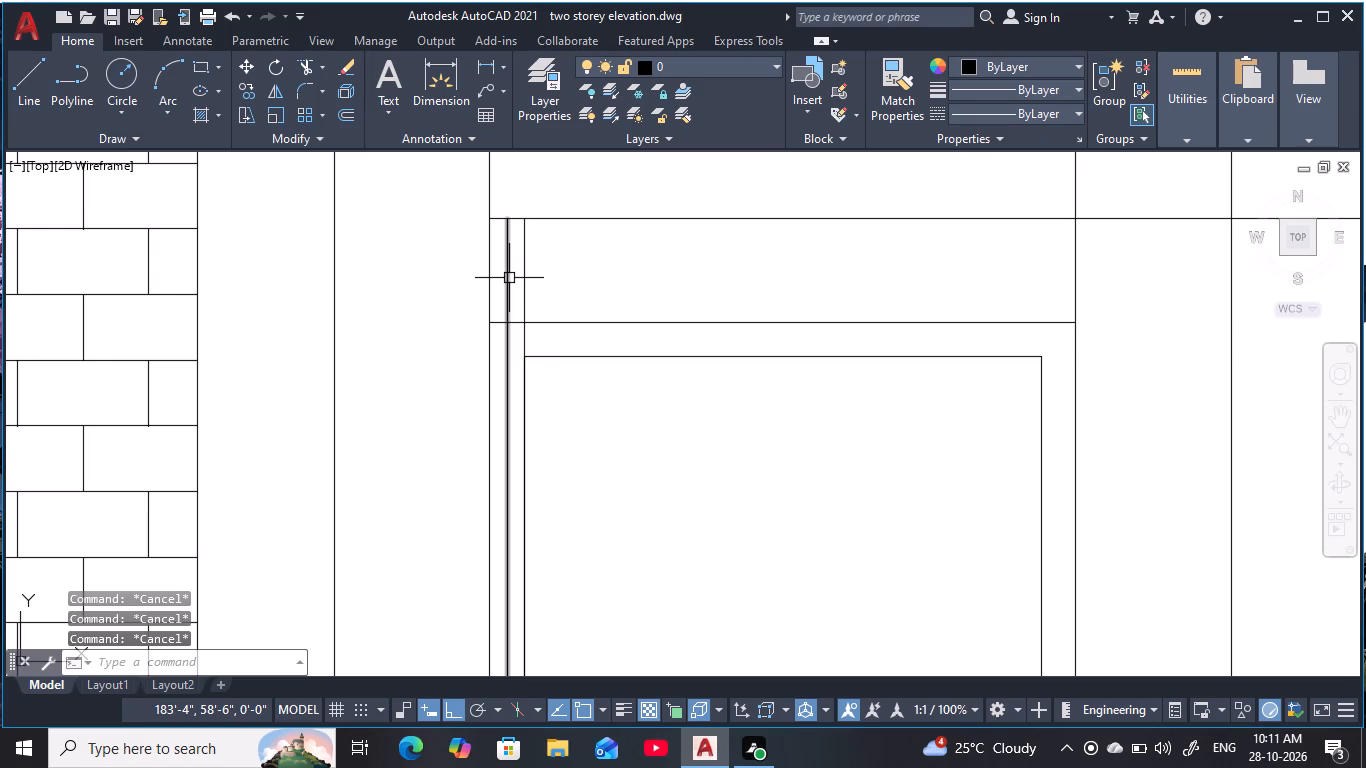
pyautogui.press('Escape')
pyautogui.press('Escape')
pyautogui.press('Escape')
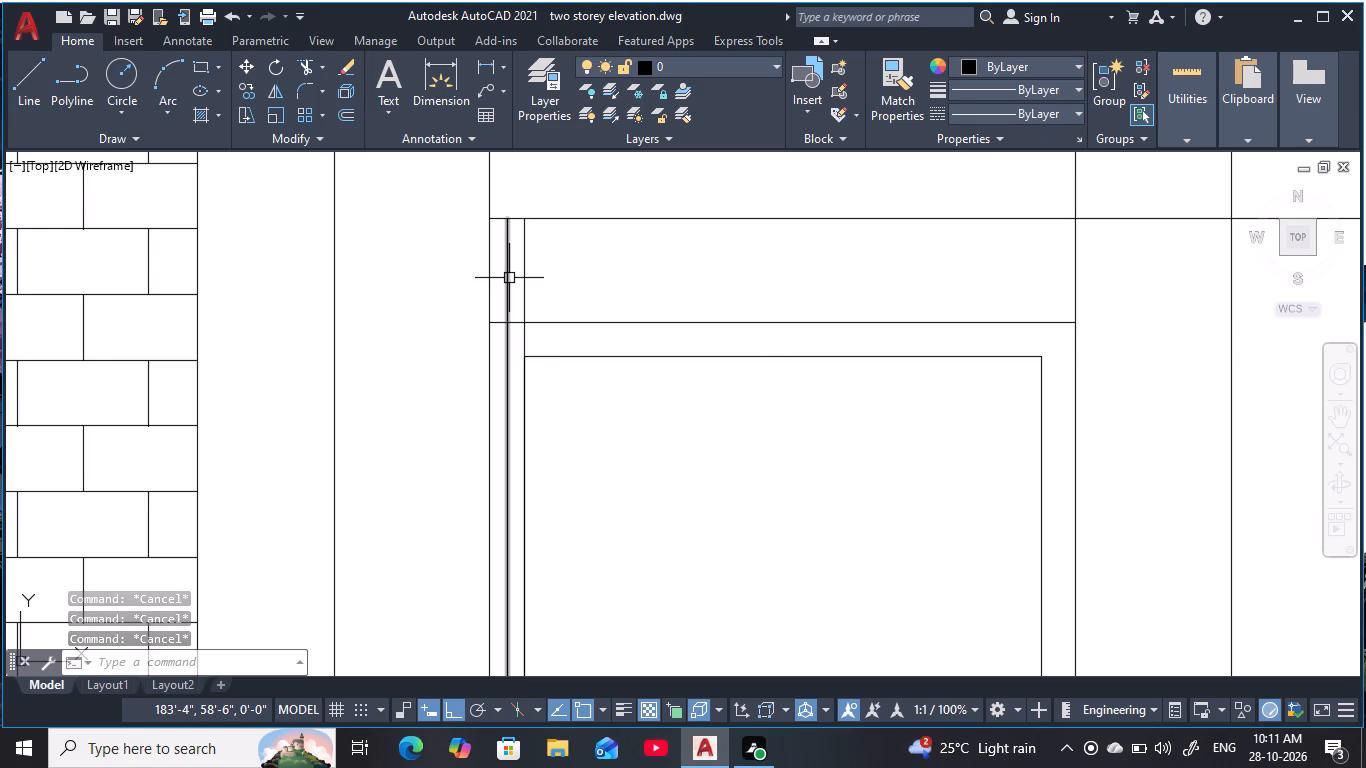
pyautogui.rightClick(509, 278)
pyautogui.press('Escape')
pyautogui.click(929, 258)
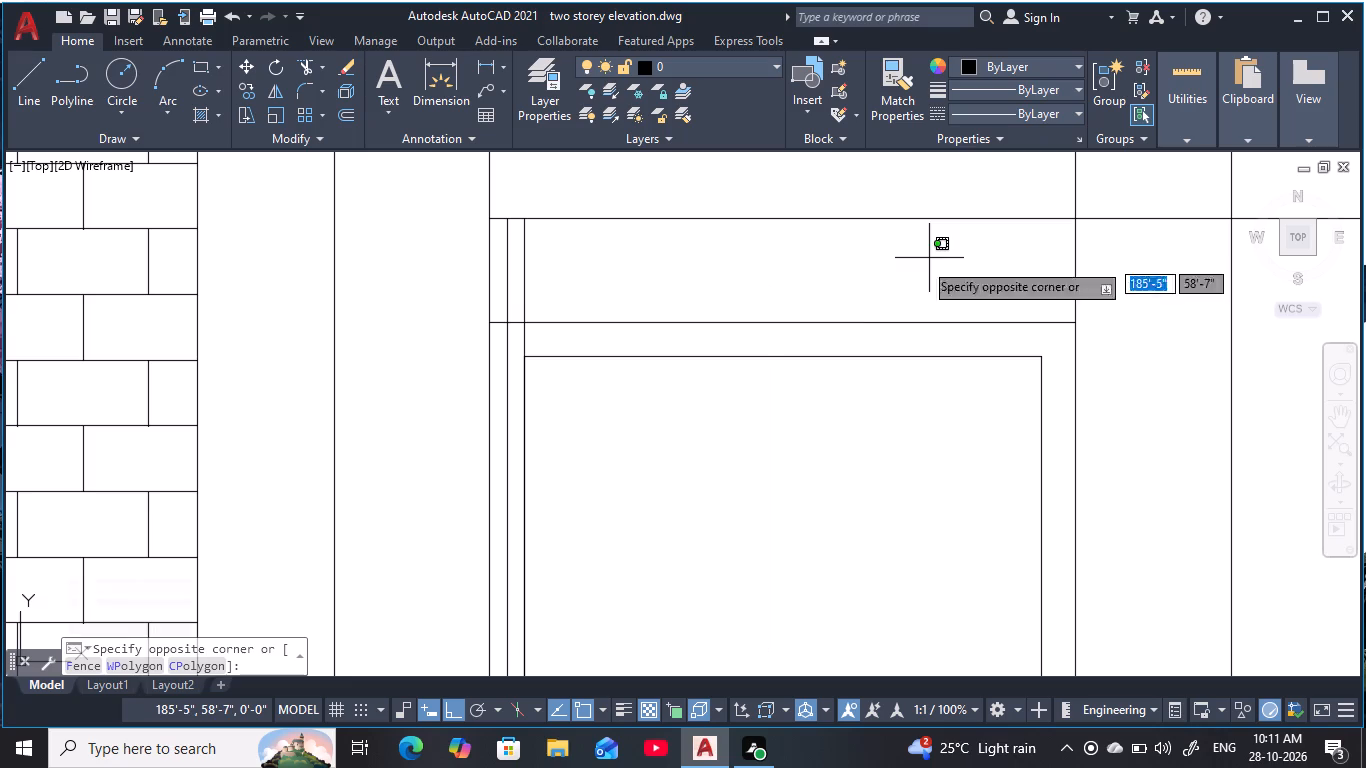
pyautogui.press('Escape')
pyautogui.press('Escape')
# Erase the middle vertical line between the narrow doorway's left jamb and its inner door frame.
pyautogui.scroll(-2, 619, 462)
pyautogui.moveTo(619, 461); pyautogui.dragTo(702, 222, button='middle')
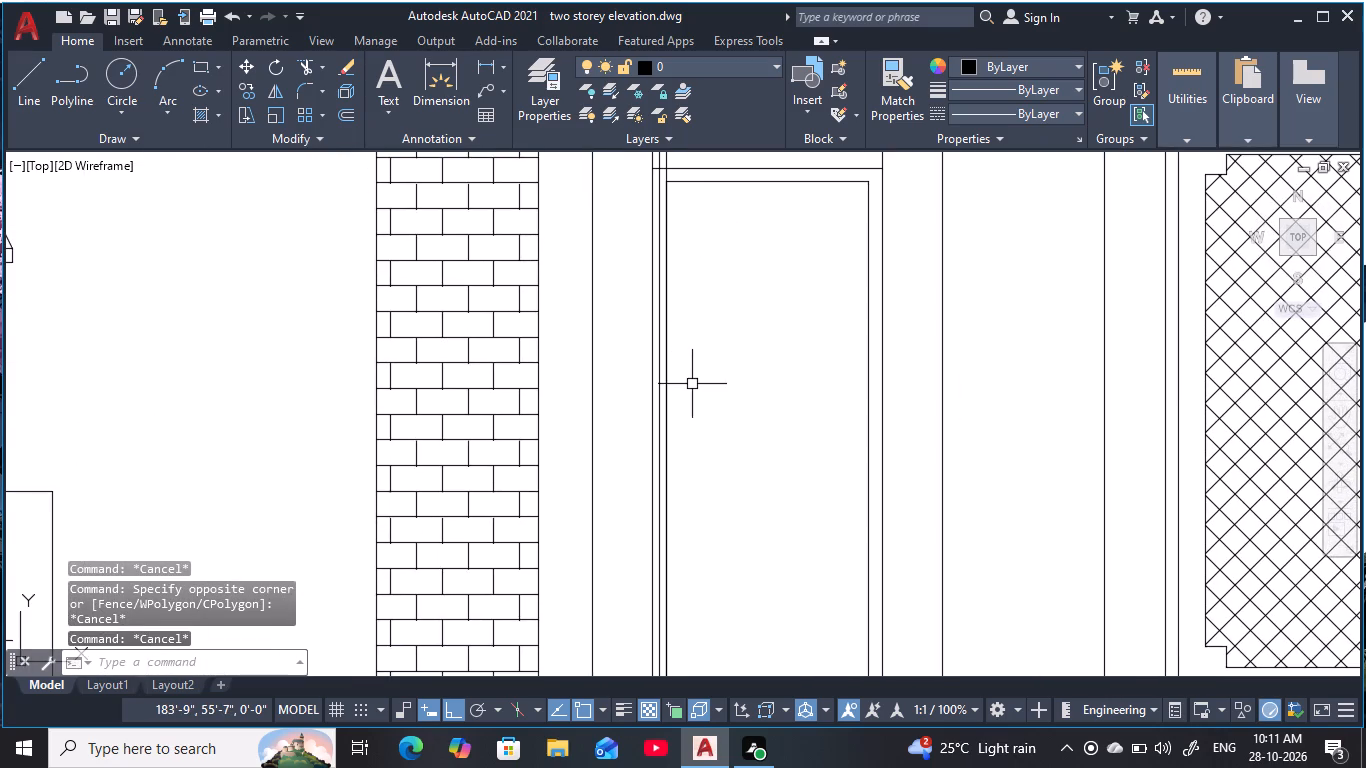
pyautogui.scroll(-2, 691, 369)
pyautogui.moveTo(691, 369); pyautogui.dragTo(688, 380, button='middle')
pyautogui.scroll(2, 688, 380)
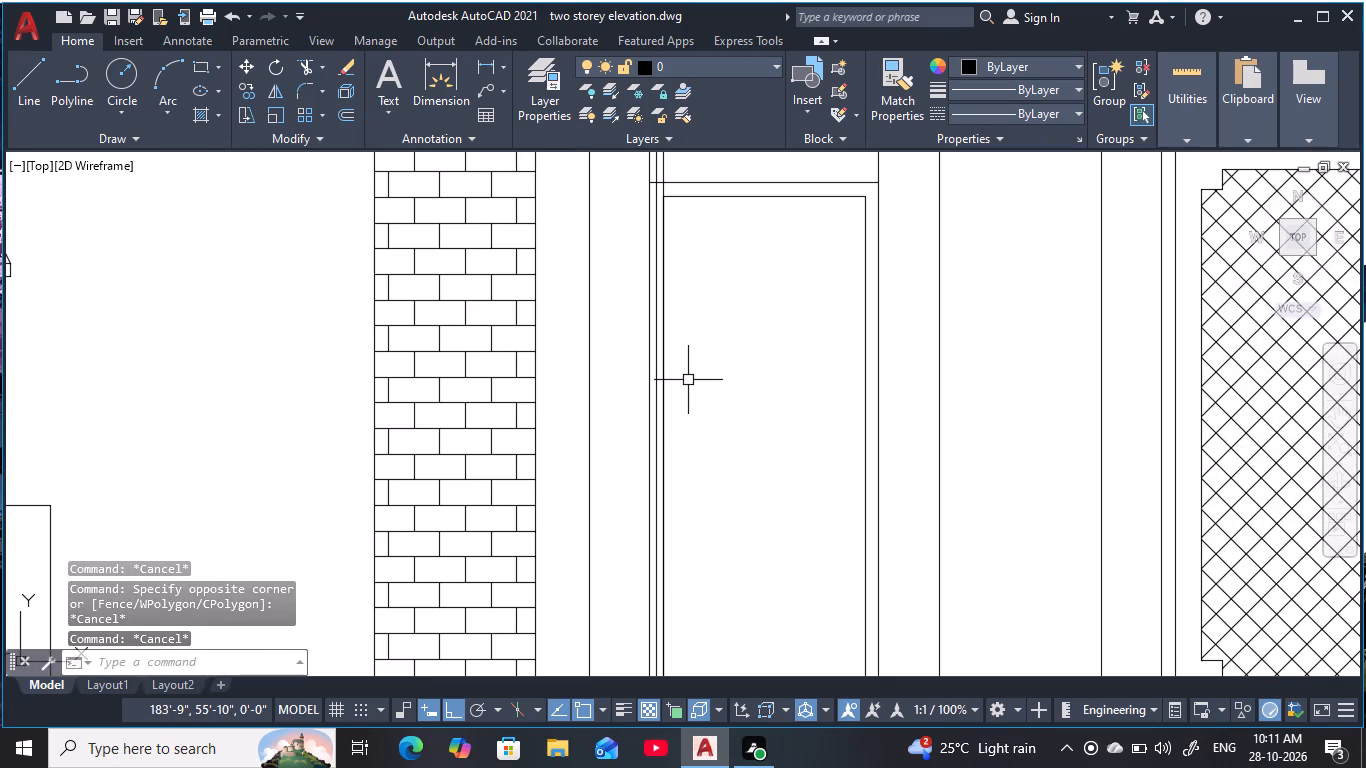
pyautogui.moveTo(684, 341); pyautogui.dragTo(684, 342, button='middle')
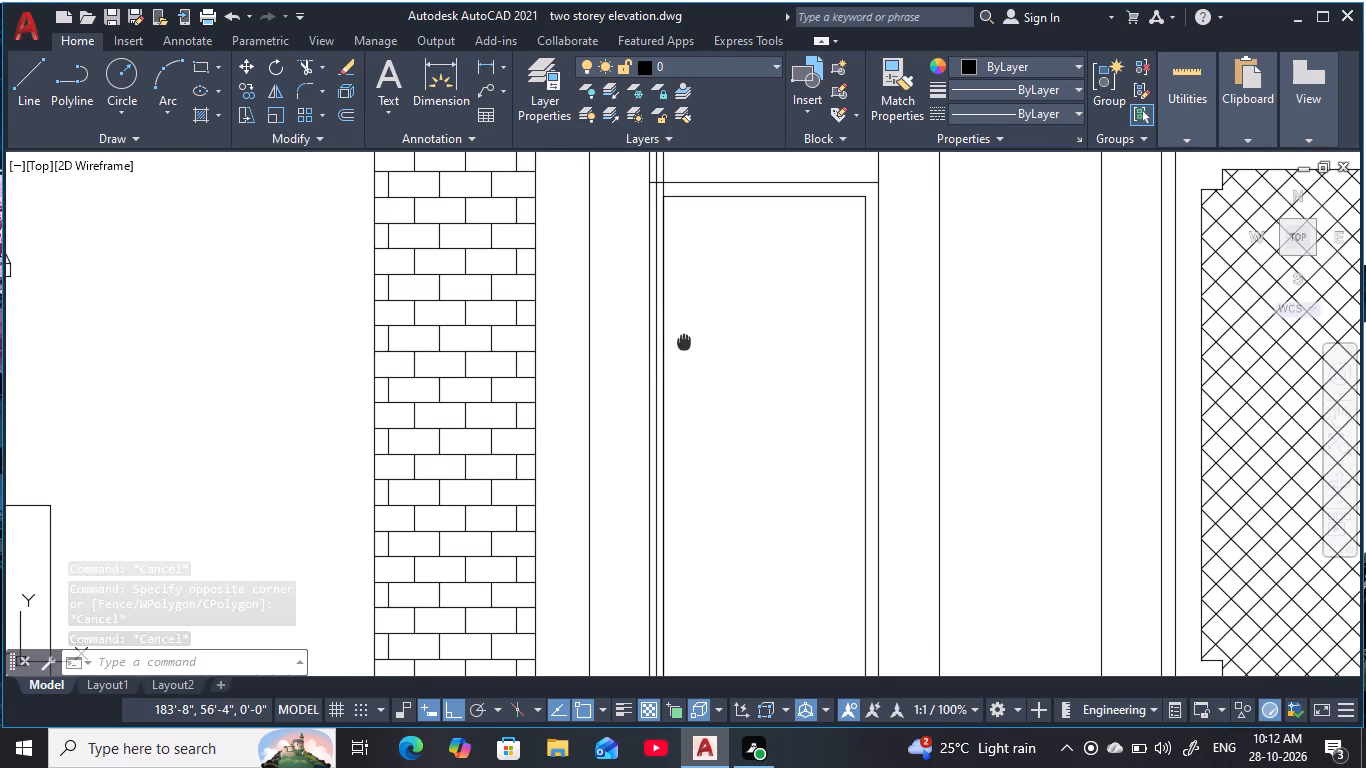
pyautogui.moveTo(684, 342); pyautogui.dragTo(669, 486, button='middle')
pyautogui.scroll(2, 641, 381)
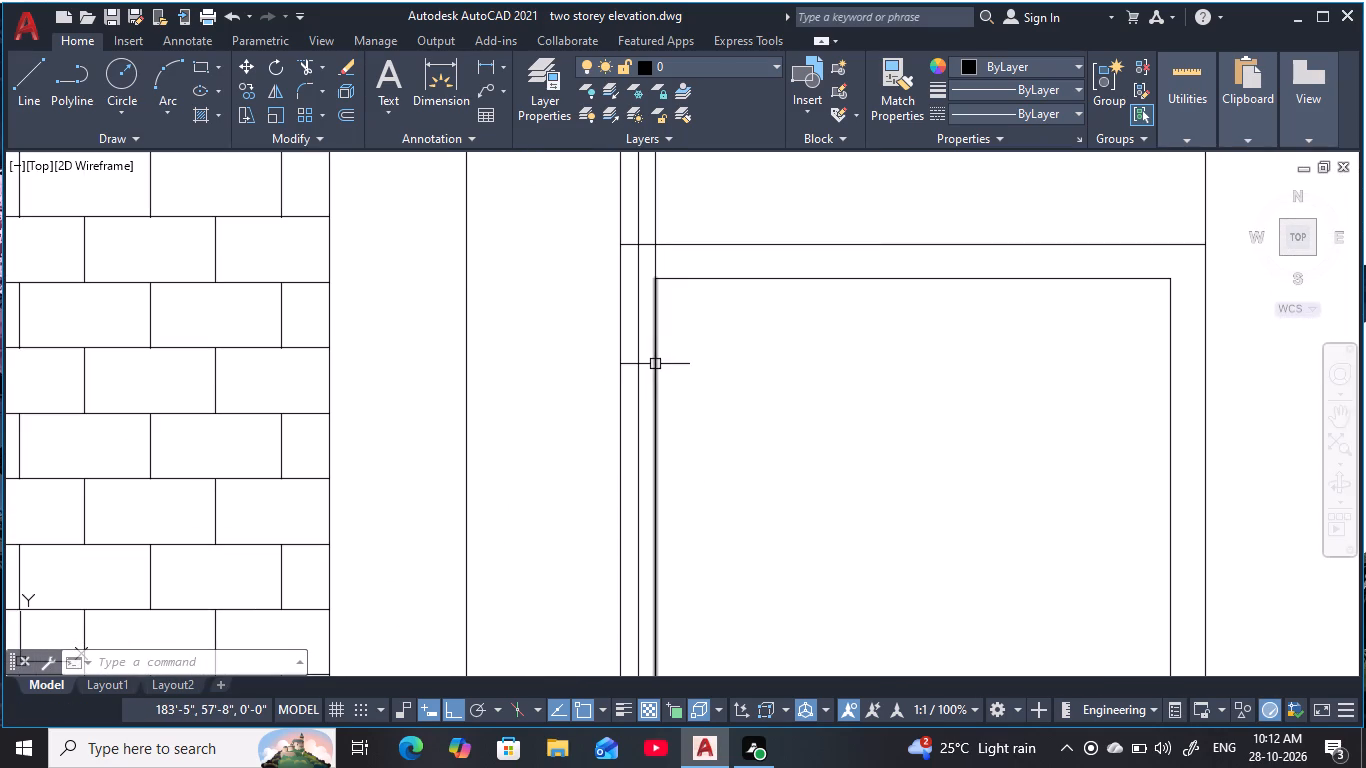
pyautogui.click(638, 300)
pyautogui.write('e')
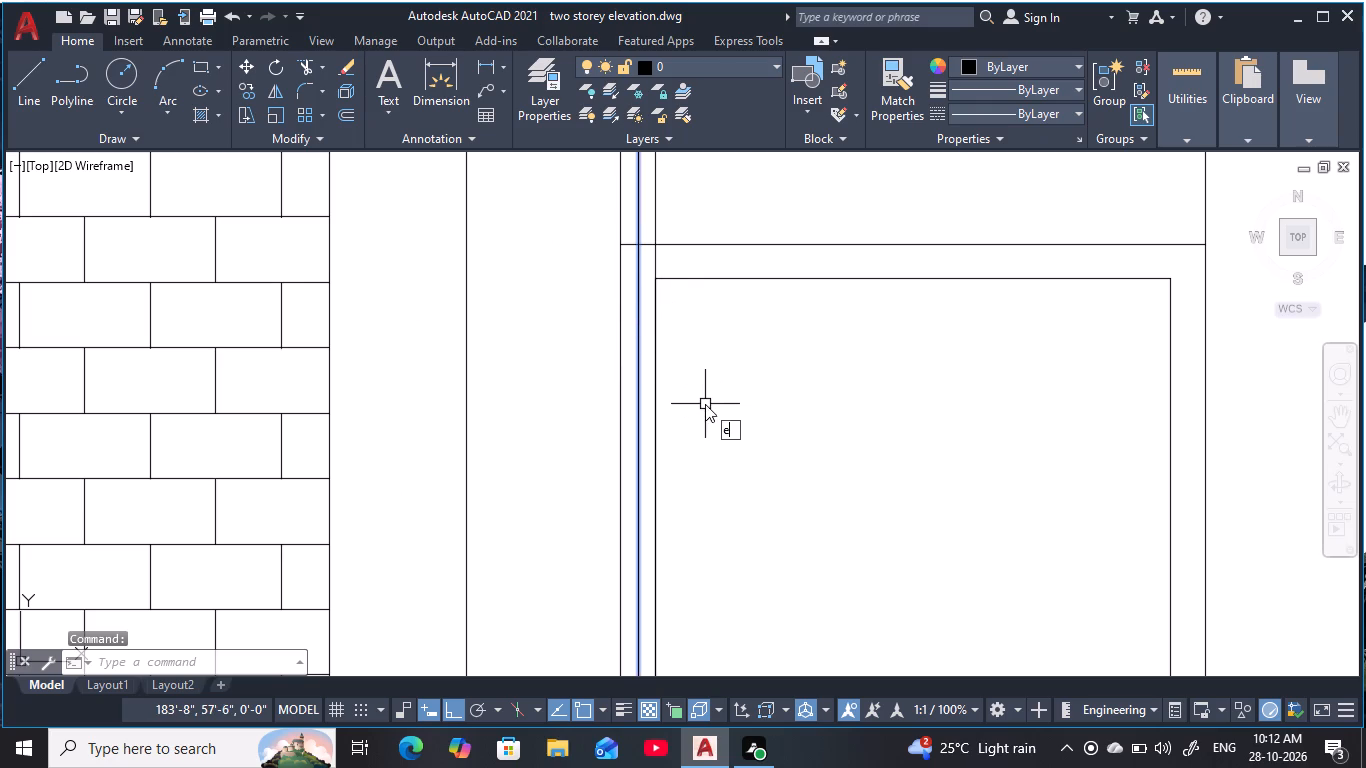
pyautogui.press('space')
# Trim the door frame's left vertical line above the frame's top edge, up to the long horizontal line.
pyautogui.moveTo(636, 223); pyautogui.dragTo(625, 427, button='middle')
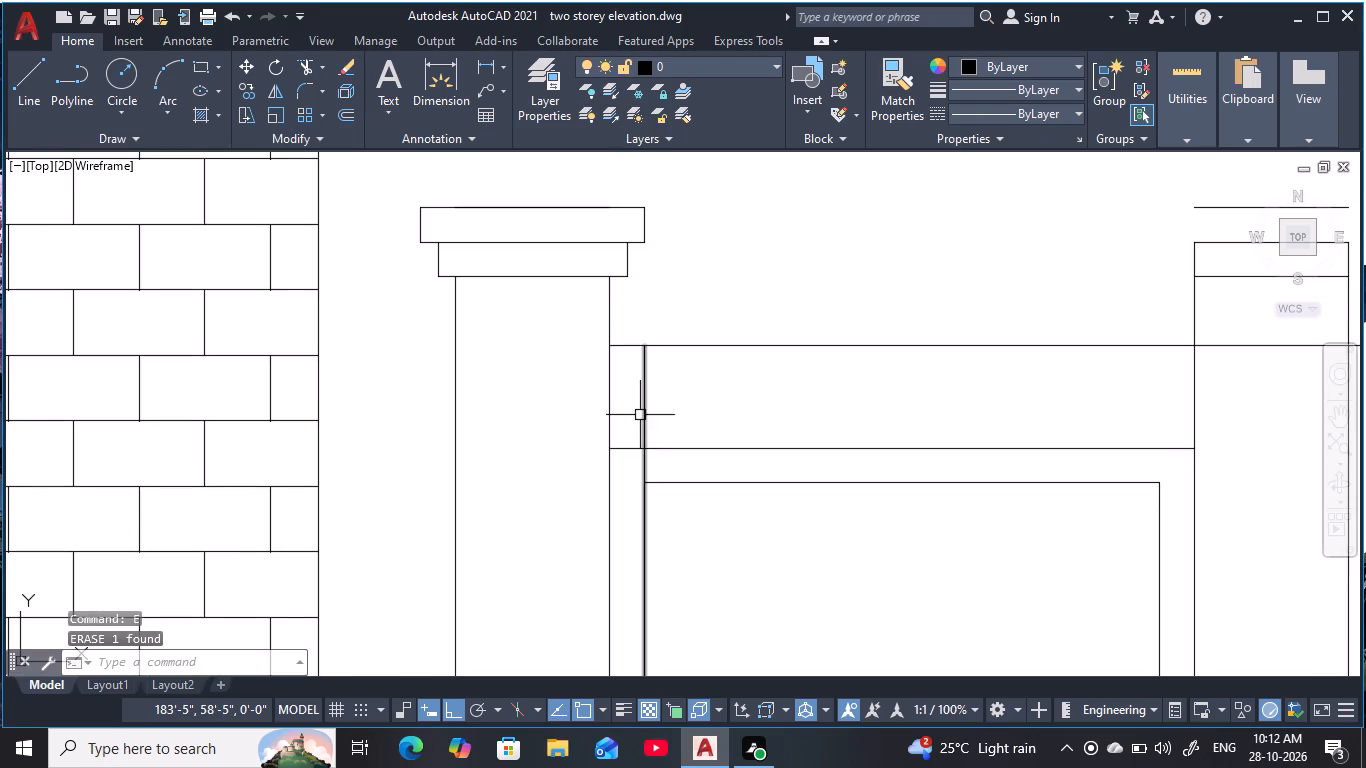
pyautogui.scroll(-3, 711, 380)
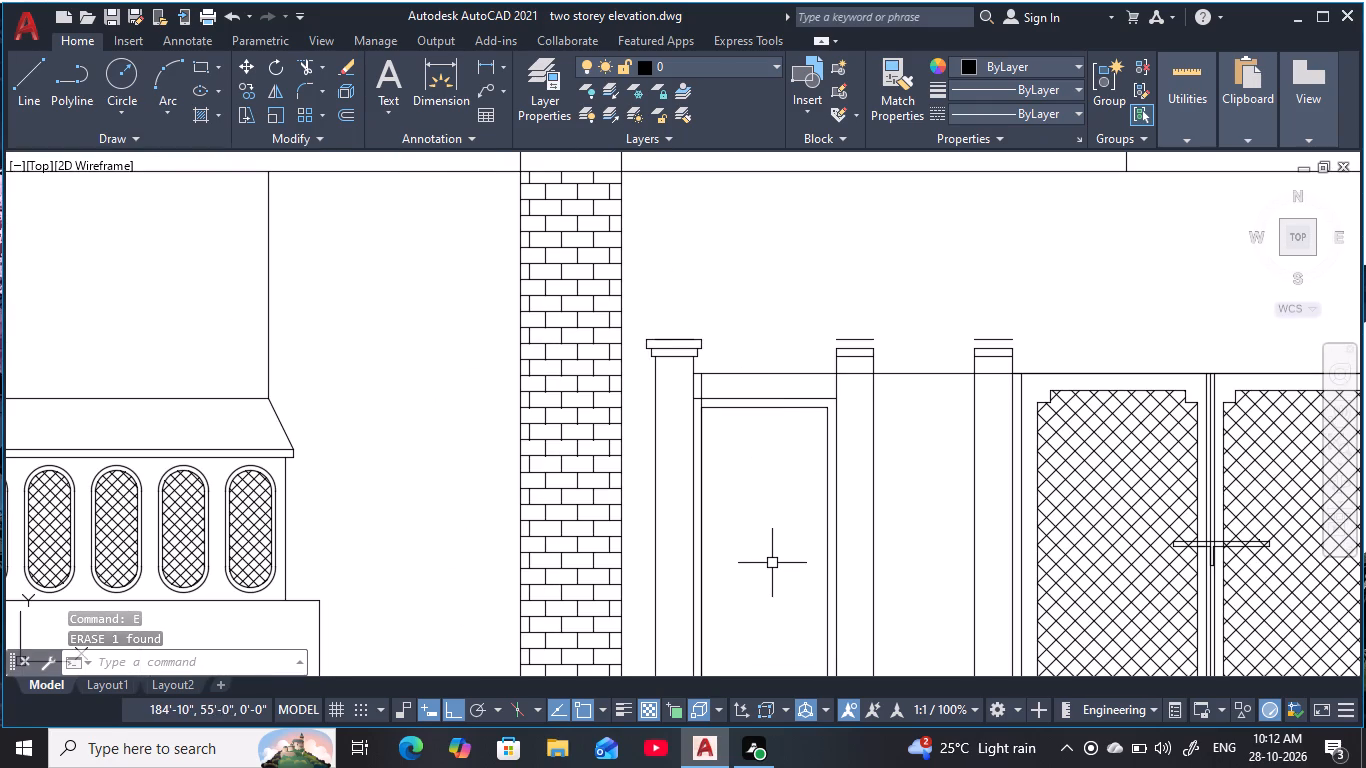
pyautogui.moveTo(772, 563); pyautogui.dragTo(716, 459, button='middle')
pyautogui.scroll(2, 635, 267)
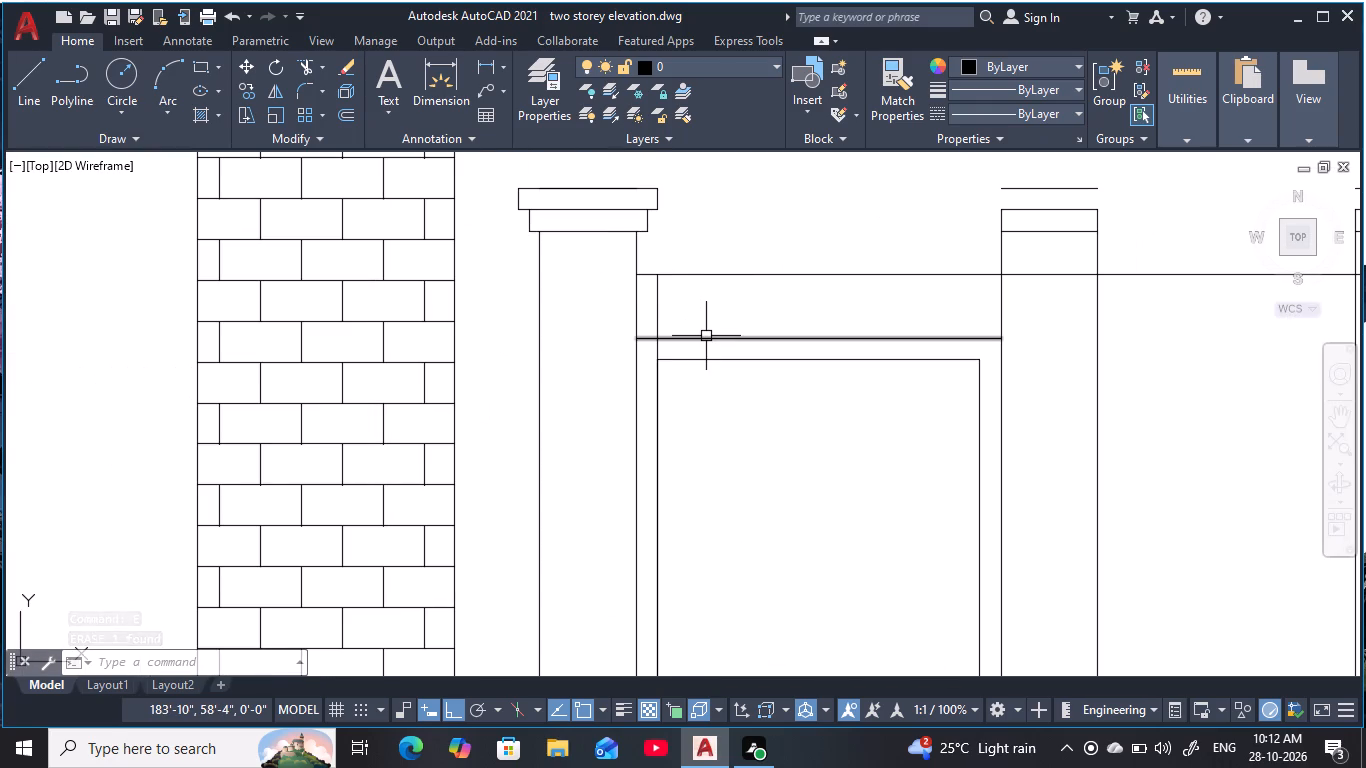
pyautogui.write('tr')
pyautogui.press('space')
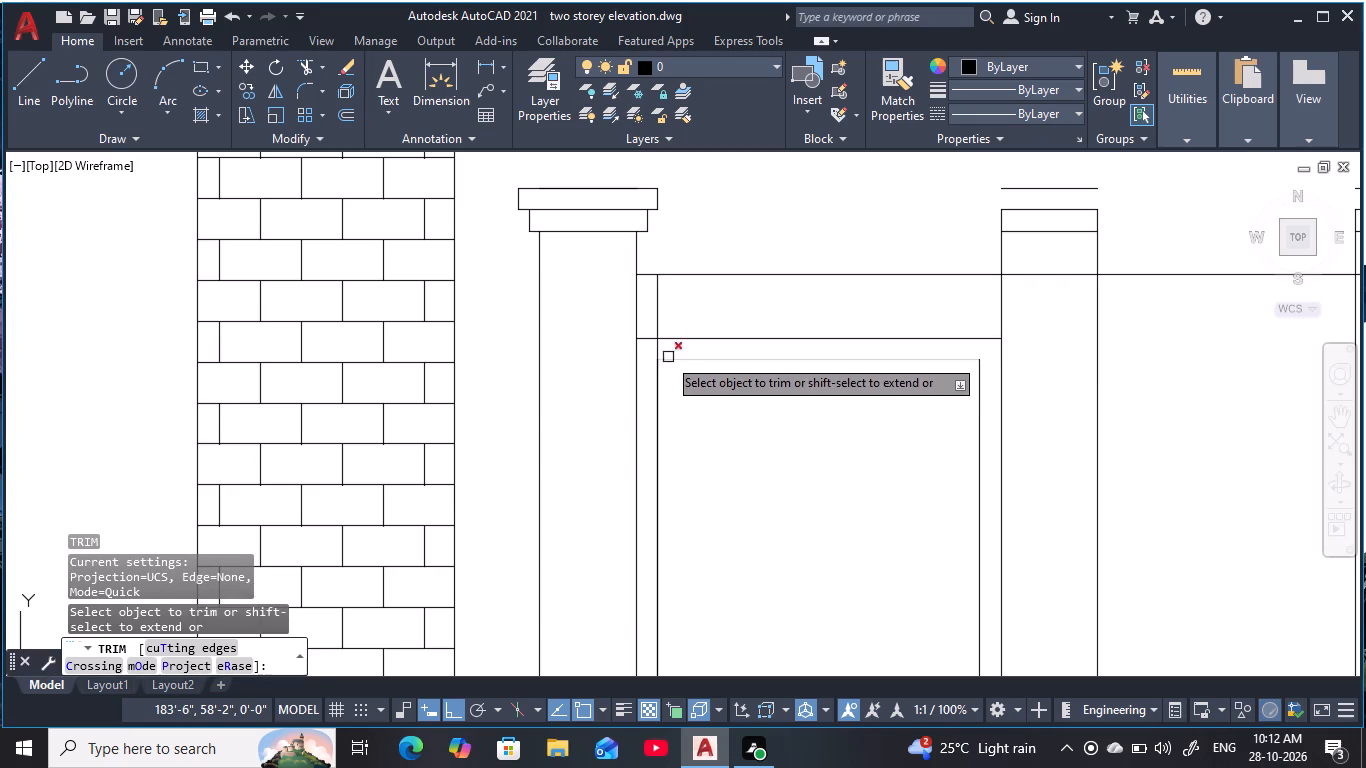
pyautogui.click(661, 352)
pyautogui.click(658, 306)
pyautogui.scroll(-2, 746, 334)
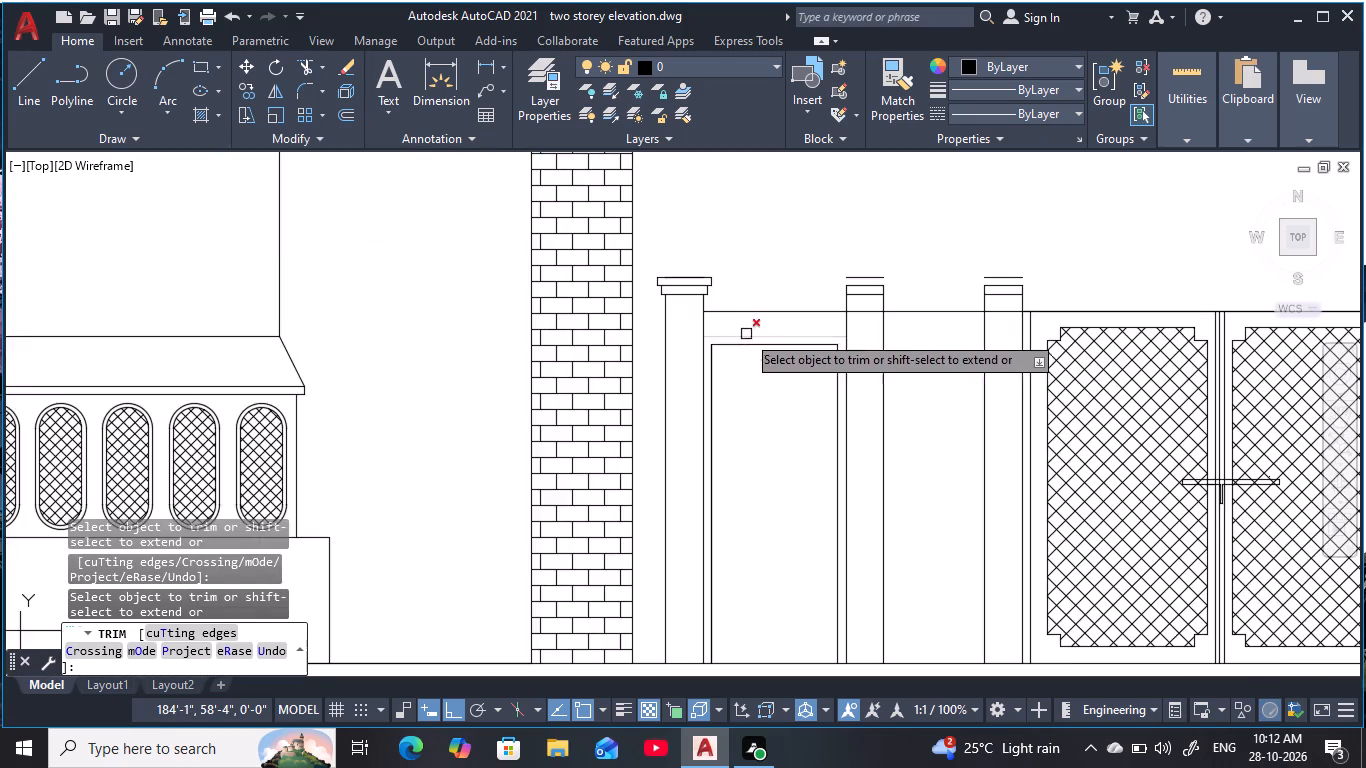
pyautogui.moveTo(746, 334); pyautogui.dragTo(624, 315, button='middle')
pyautogui.moveTo(799, 371); pyautogui.dragTo(777, 339, button='middle')
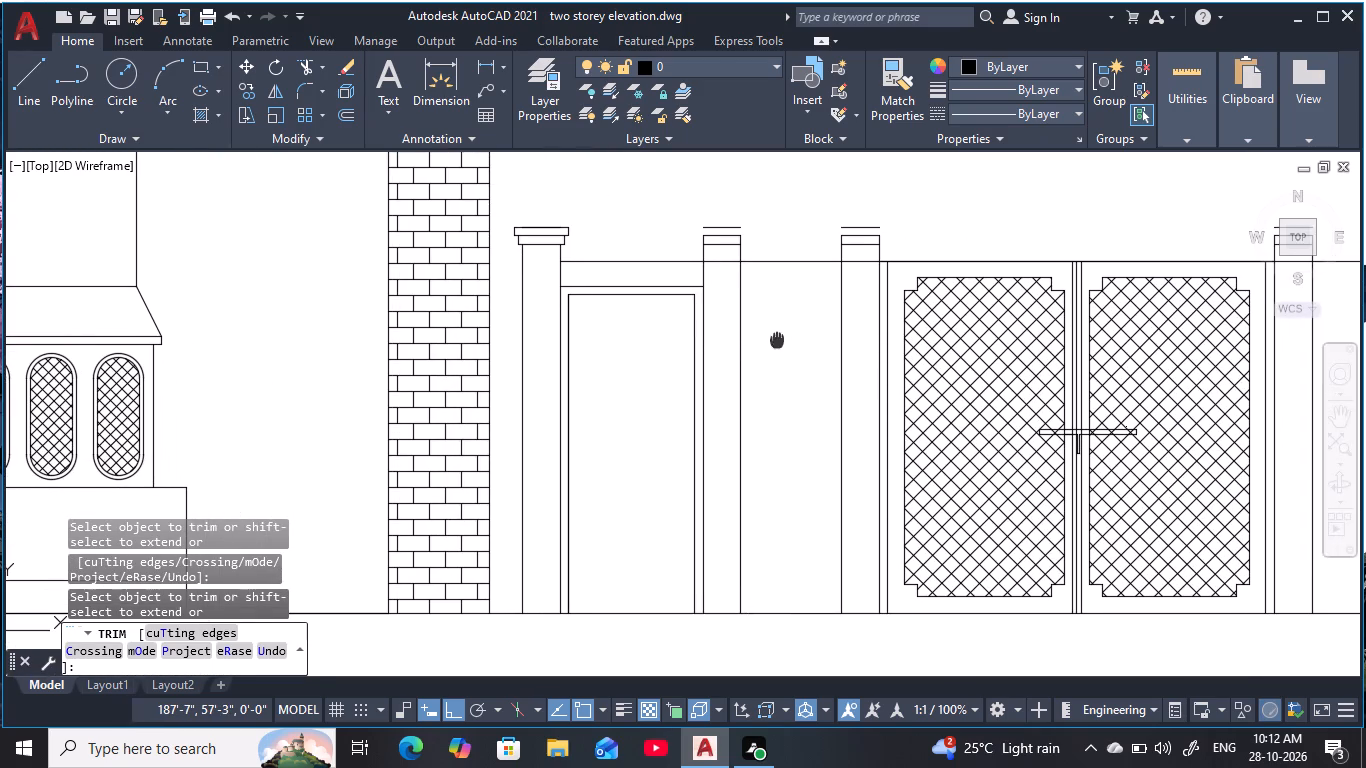
pyautogui.moveTo(777, 339); pyautogui.dragTo(776, 338, button='middle')
pyautogui.moveTo(604, 248); pyautogui.dragTo(613, 262, button='middle')
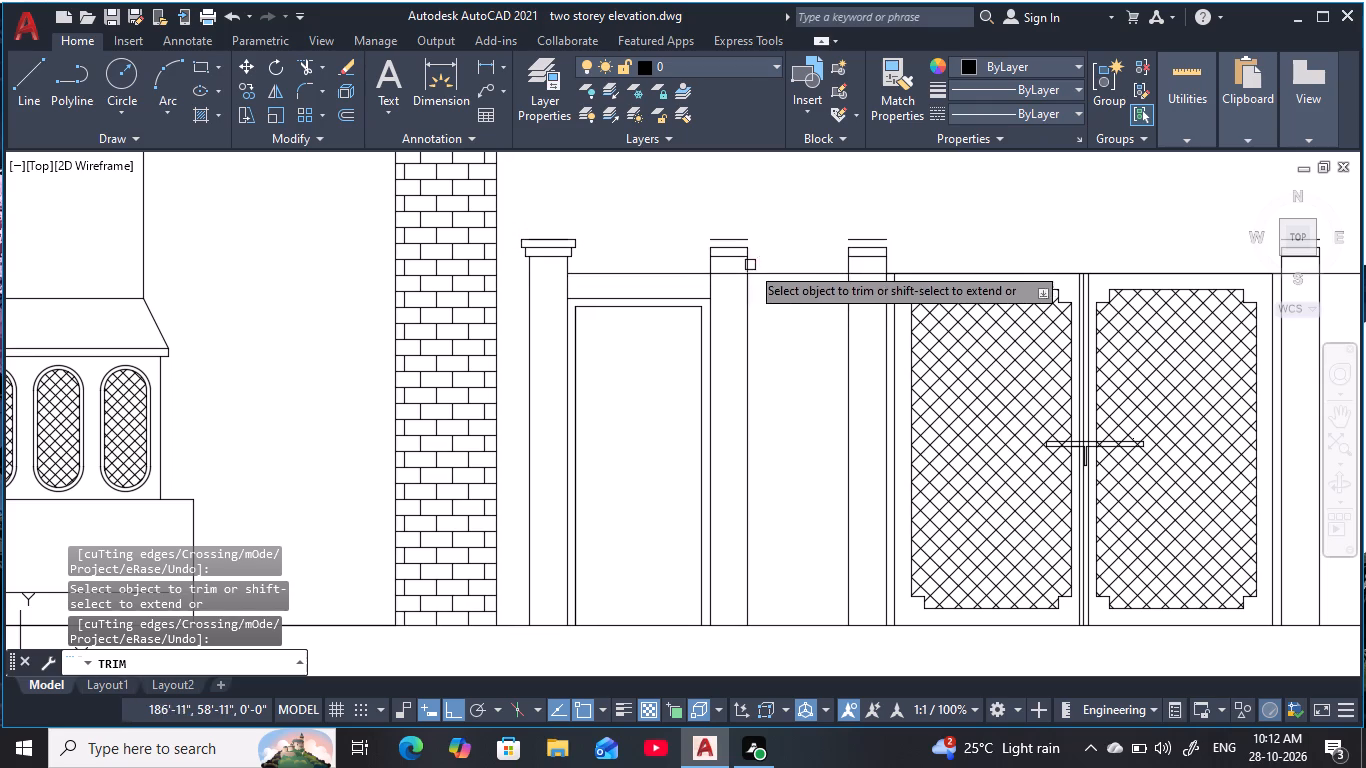
pyautogui.press('Escape')
pyautogui.press('Escape')
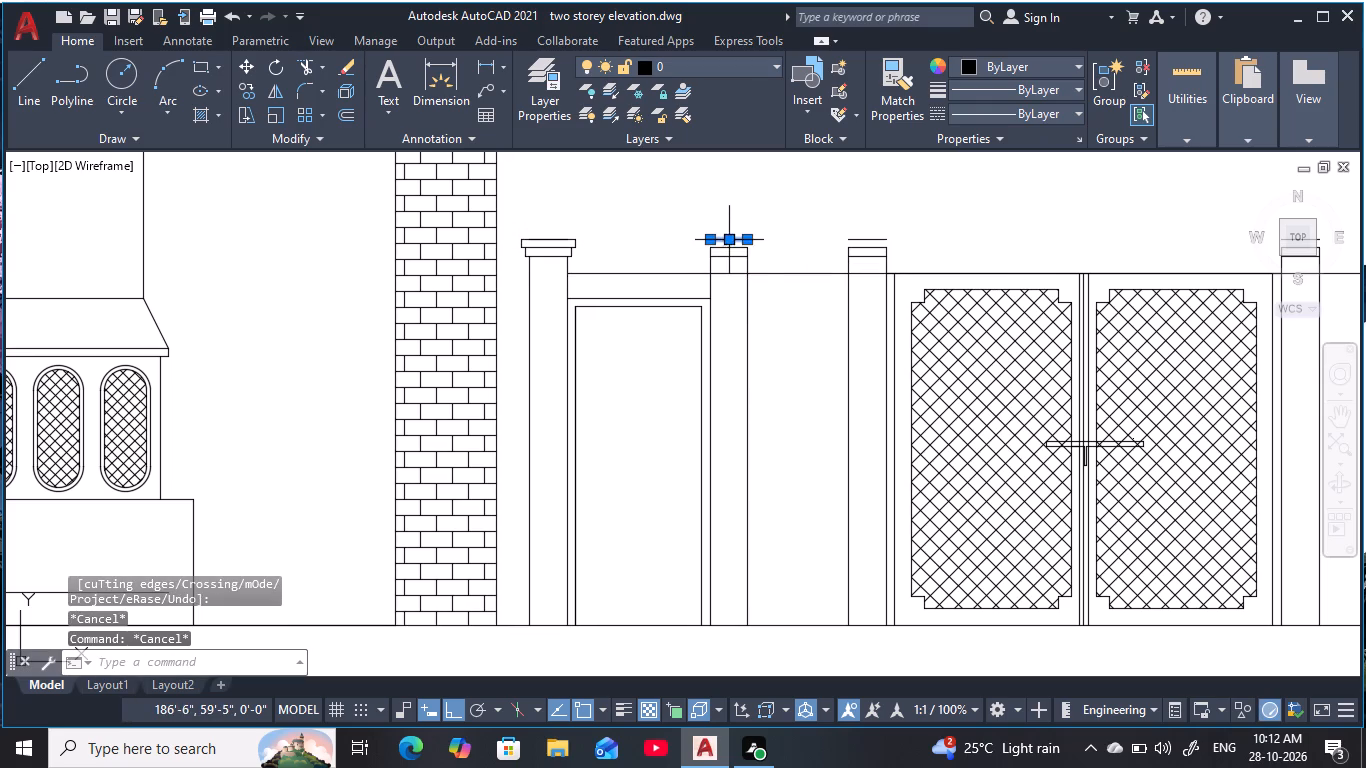
# Erase the detached top line and the lower horizontal line at the head of the doorway's right jamb.
pyautogui.click(729, 240)
pyautogui.click(735, 261)
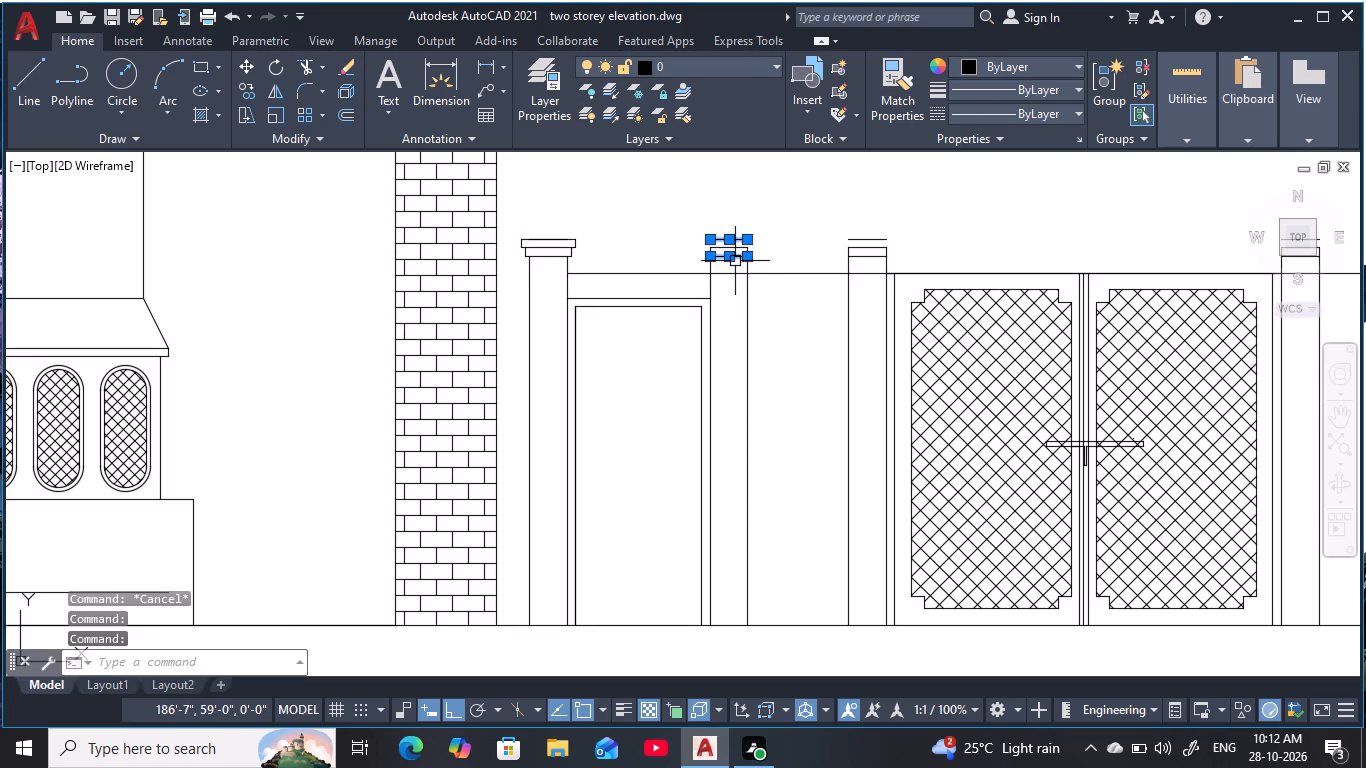
pyautogui.write('e')
pyautogui.press('space')
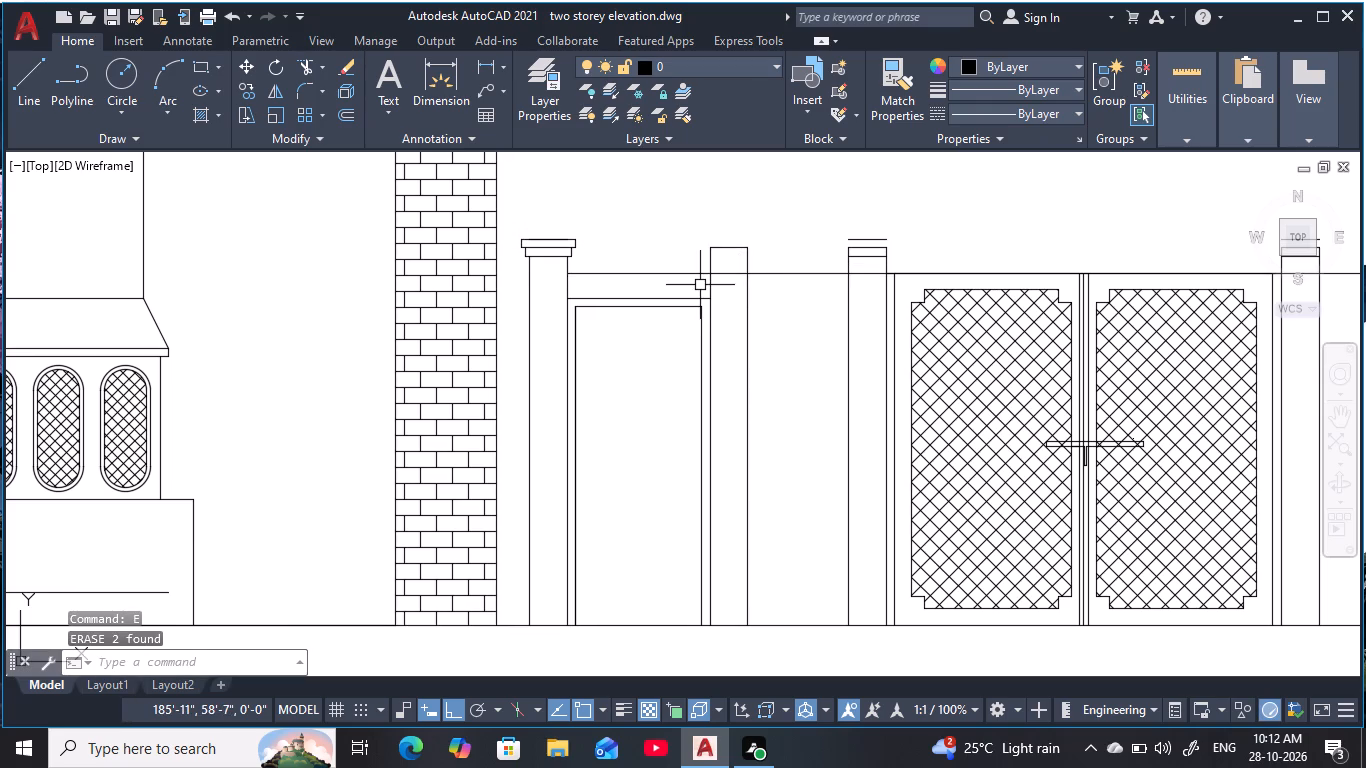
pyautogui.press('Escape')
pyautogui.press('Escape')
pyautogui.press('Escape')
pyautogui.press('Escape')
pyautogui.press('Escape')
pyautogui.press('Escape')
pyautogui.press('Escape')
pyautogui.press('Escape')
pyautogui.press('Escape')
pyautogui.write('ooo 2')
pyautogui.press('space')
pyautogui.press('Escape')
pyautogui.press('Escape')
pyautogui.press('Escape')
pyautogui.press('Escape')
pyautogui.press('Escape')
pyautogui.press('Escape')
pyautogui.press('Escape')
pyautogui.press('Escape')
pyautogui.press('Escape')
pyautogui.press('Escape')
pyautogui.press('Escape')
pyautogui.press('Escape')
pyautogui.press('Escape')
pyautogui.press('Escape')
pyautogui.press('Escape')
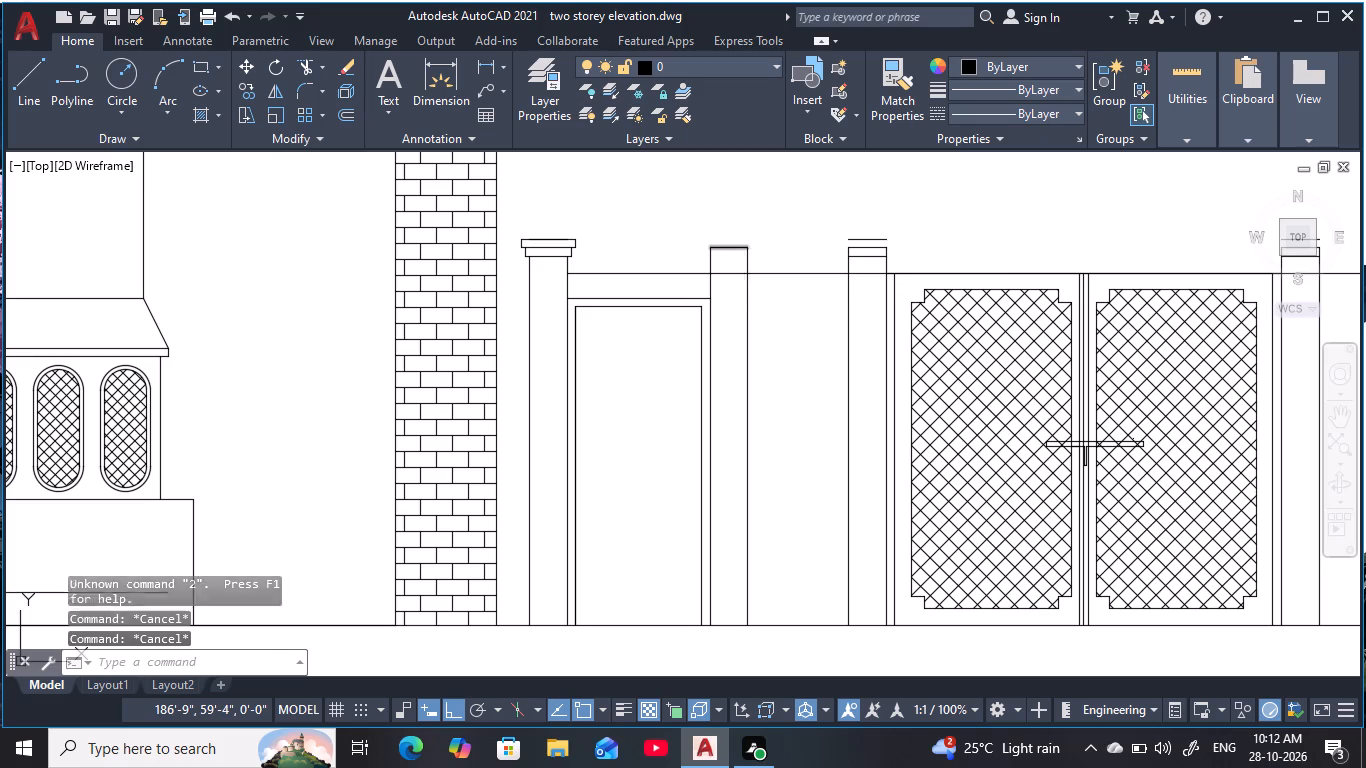
# Offset the top edge of the doorway's right jamb 2" downward.
pyautogui.write('o 2')
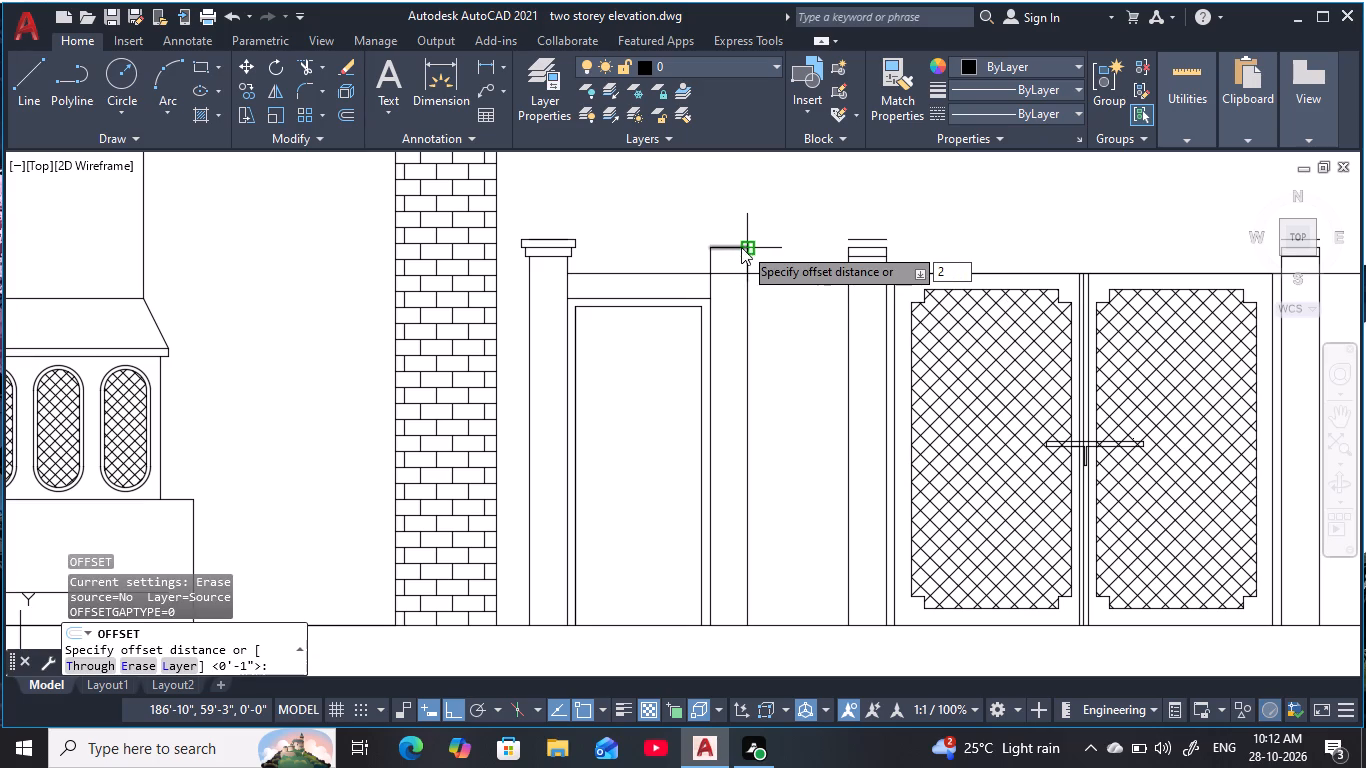
pyautogui.press('space')
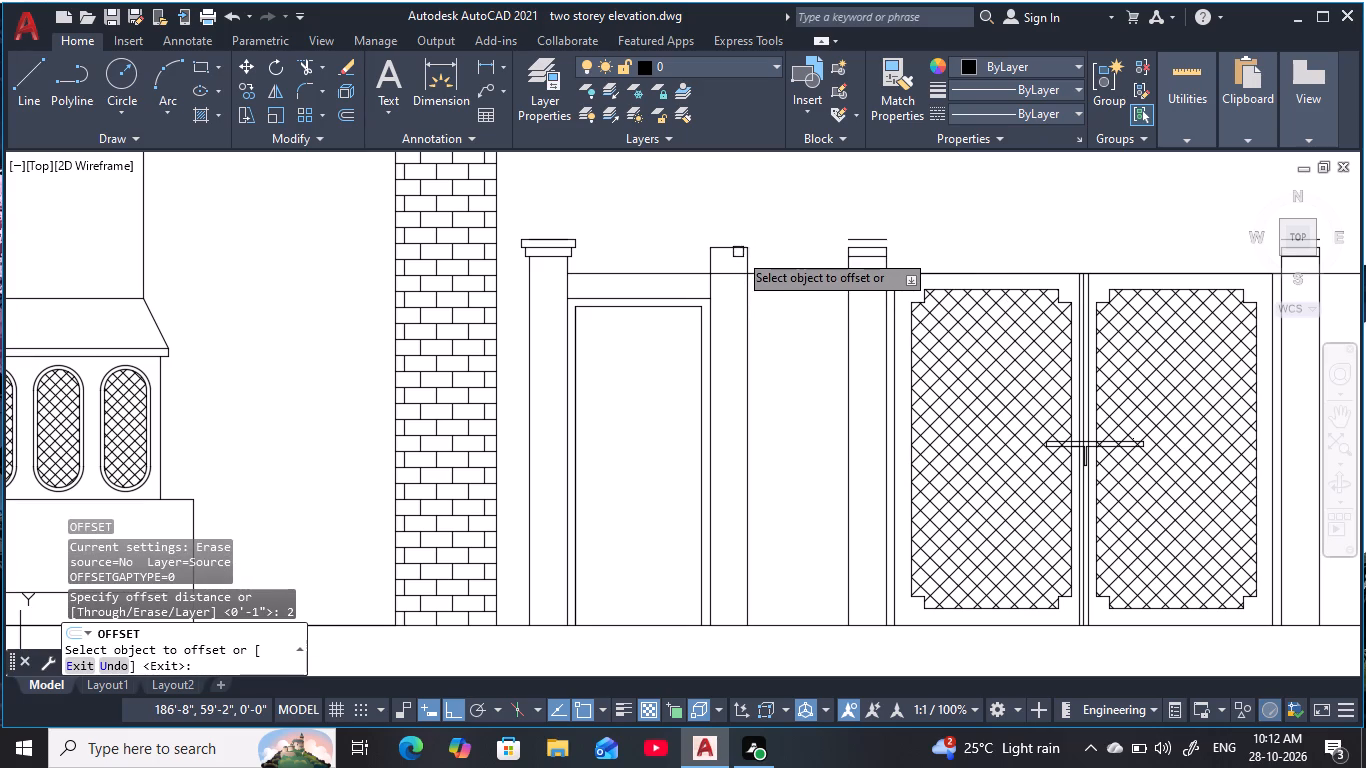
pyautogui.click(738, 249)
pyautogui.click(740, 318)
pyautogui.press('Escape')
pyautogui.press('Escape')
pyautogui.scroll(2, 540, 269)
pyautogui.press('Escape')
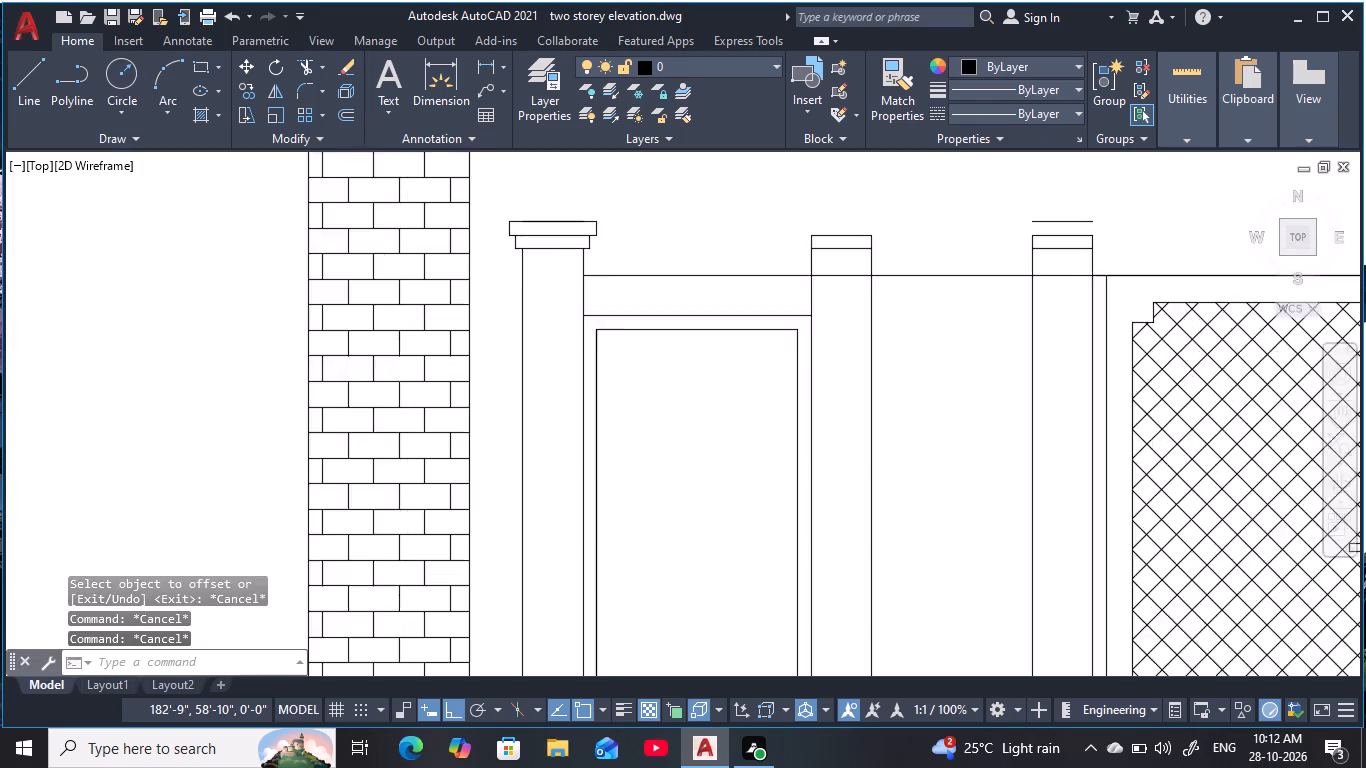
pyautogui.press('Escape')
pyautogui.press('Escape')
# Copy the left jamb's two-tier cap onto the doorway's right jamb and the wide opening's left jamb, aligned by their left edges.
pyautogui.moveTo(514, 251); pyautogui.dragTo(534, 331, button='middle')
pyautogui.press('Escape')
pyautogui.press('Escape')
pyautogui.click(490, 259)
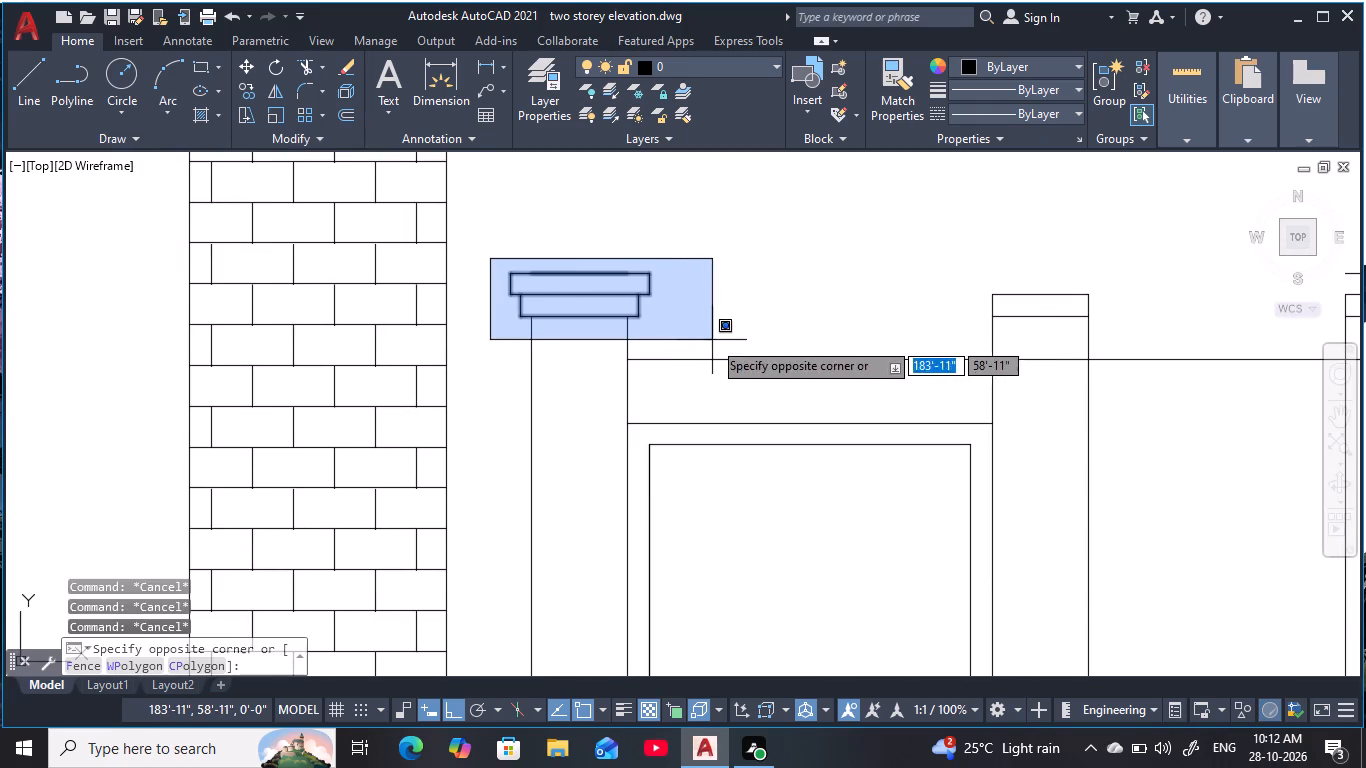
pyautogui.click(712, 340)
pyautogui.write('co')
pyautogui.press('space')
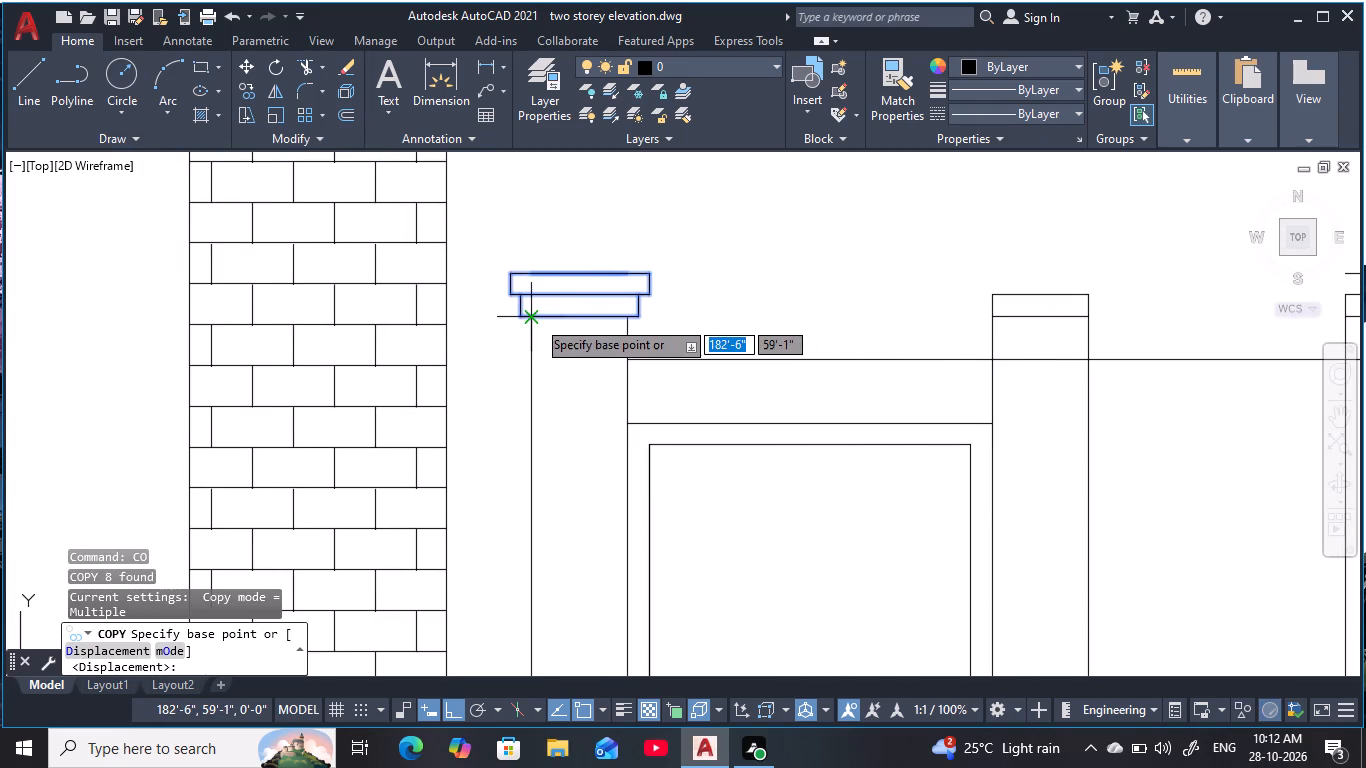
pyautogui.click(534, 318)
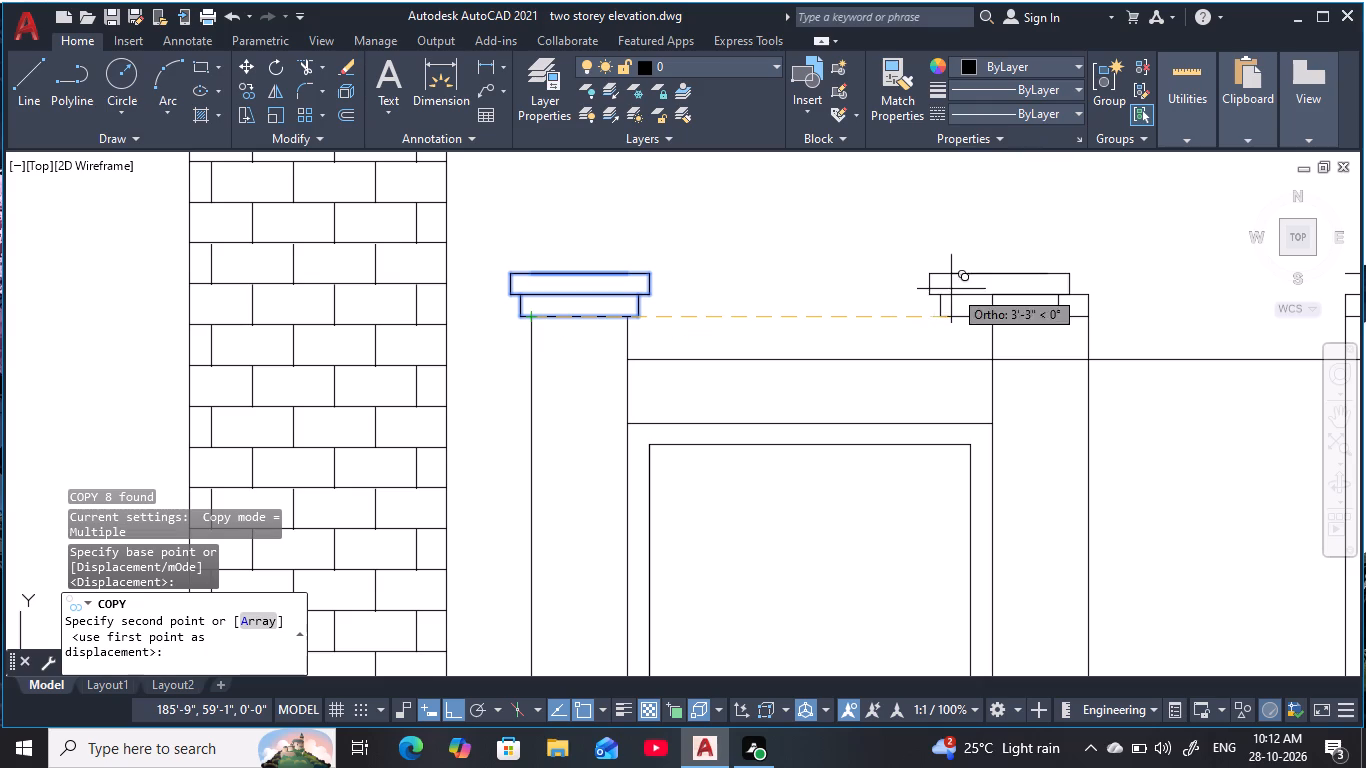
pyautogui.click(993, 313)
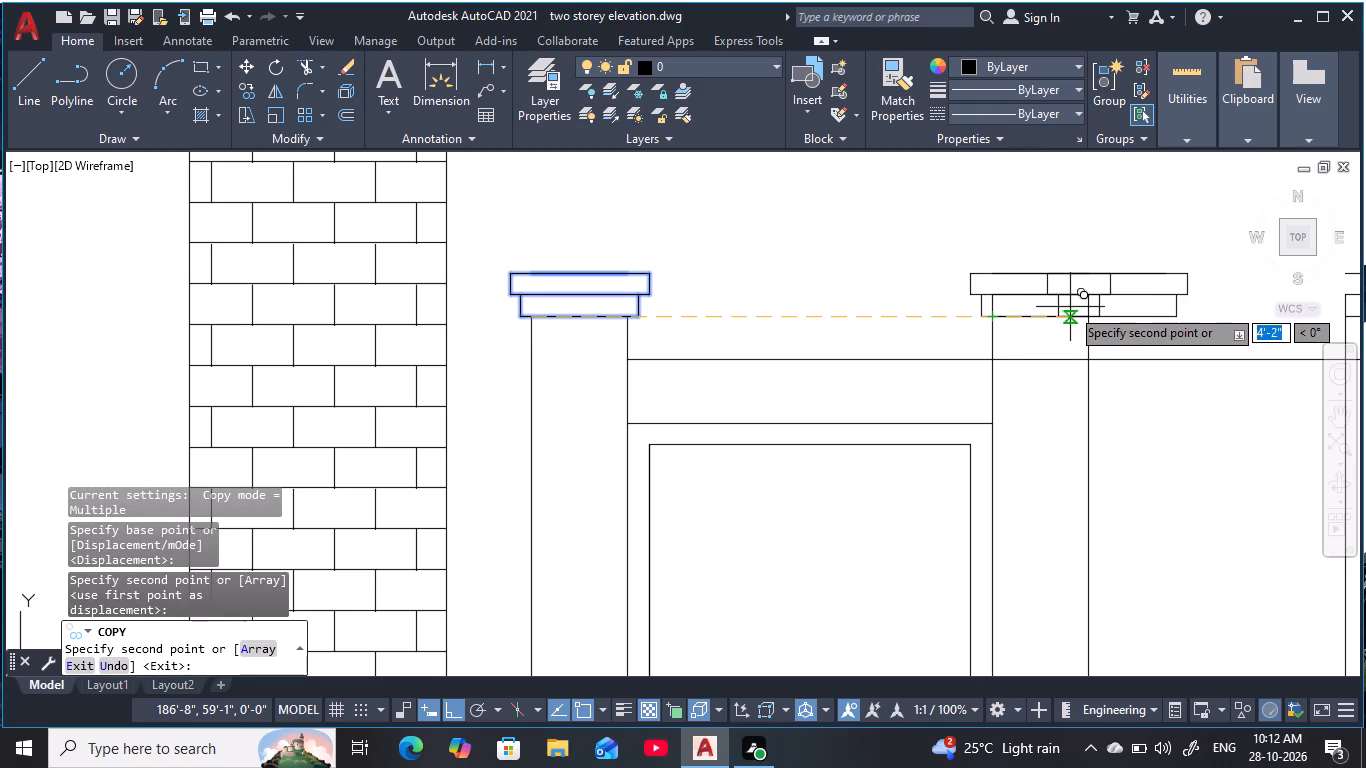
pyautogui.scroll(-1, 1114, 297)
pyautogui.moveTo(1114, 297); pyautogui.dragTo(657, 368, button='middle')
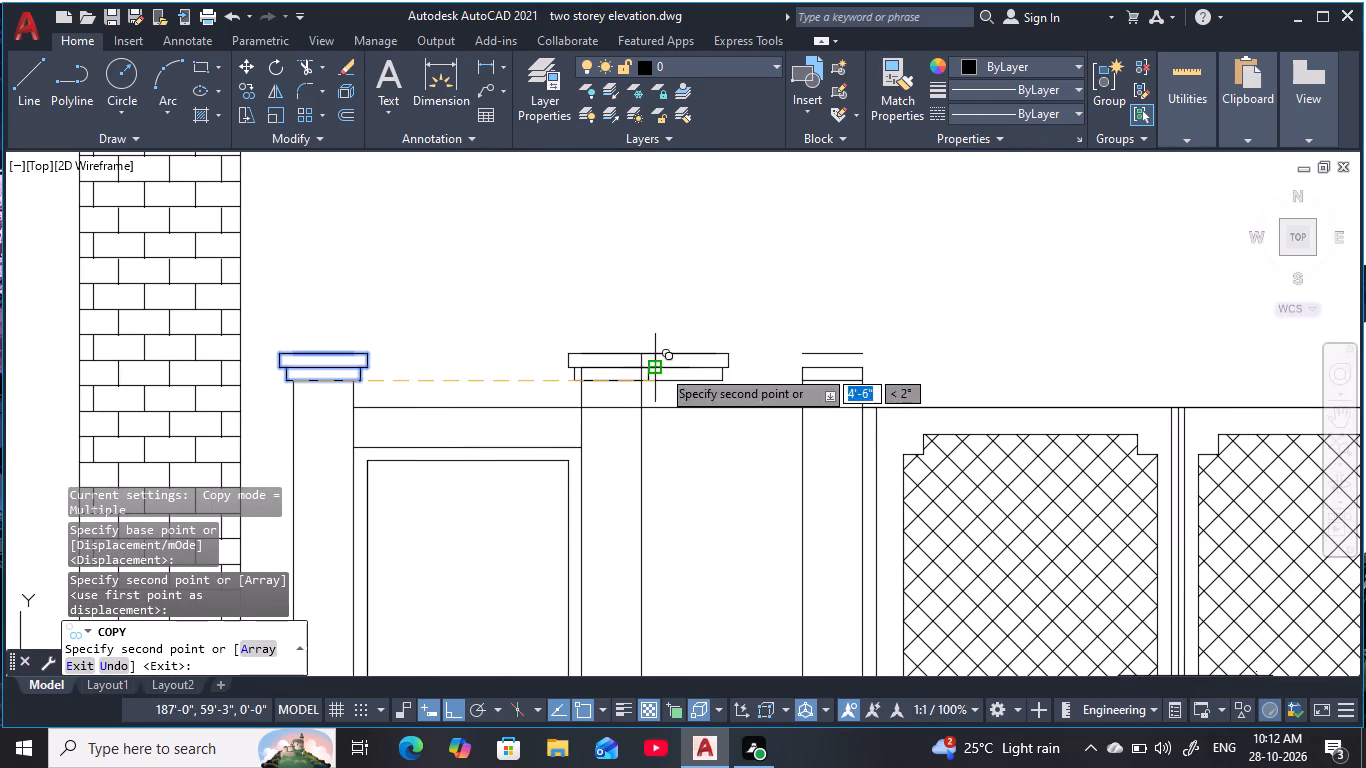
pyautogui.click(803, 384)
pyautogui.press('Escape')
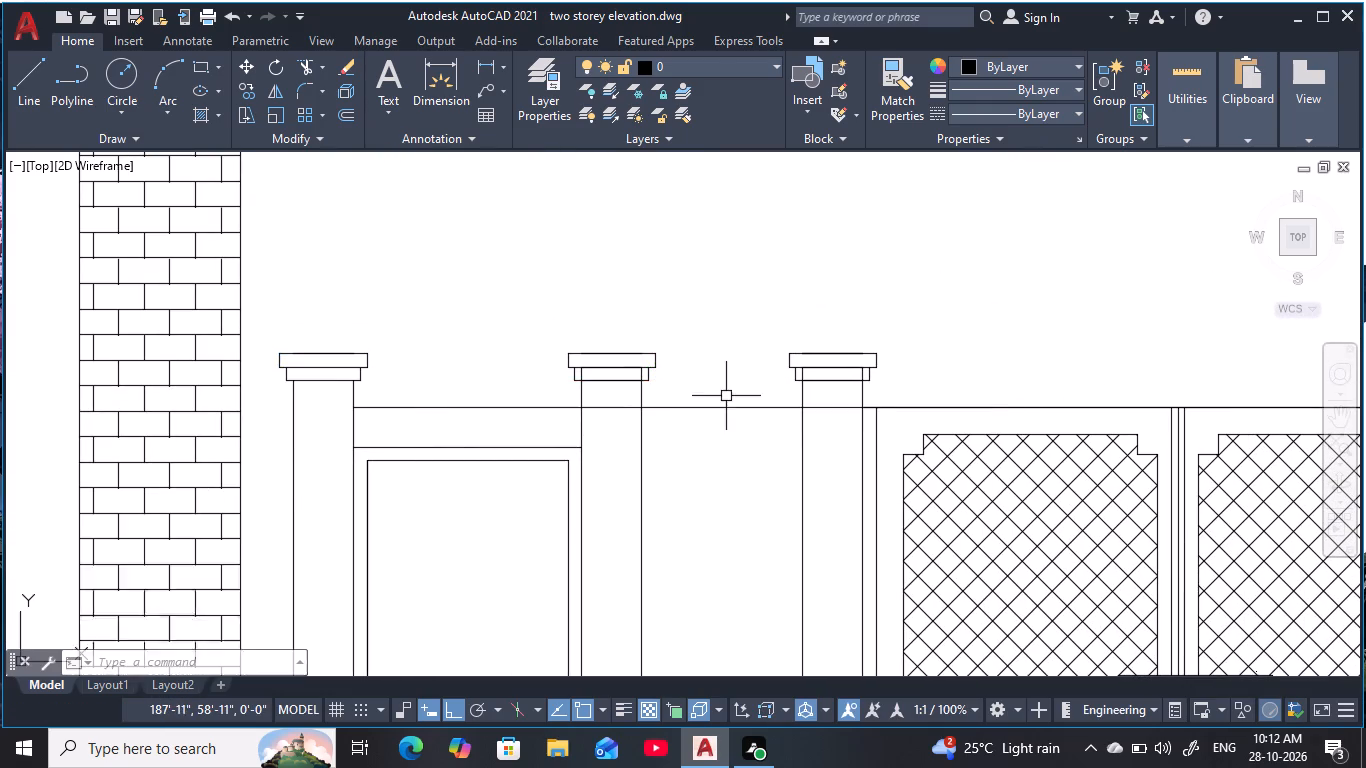
pyautogui.press('Escape')
pyautogui.moveTo(672, 399); pyautogui.dragTo(721, 353, button='middle')
pyautogui.press('Escape')
pyautogui.press('Escape')
pyautogui.press('Escape')
# Trim both vertical edges of the doorway's right jamb inside the lower tier of its cap.
pyautogui.scroll(2, 649, 348)
pyautogui.press('Escape')
pyautogui.press('Escape')
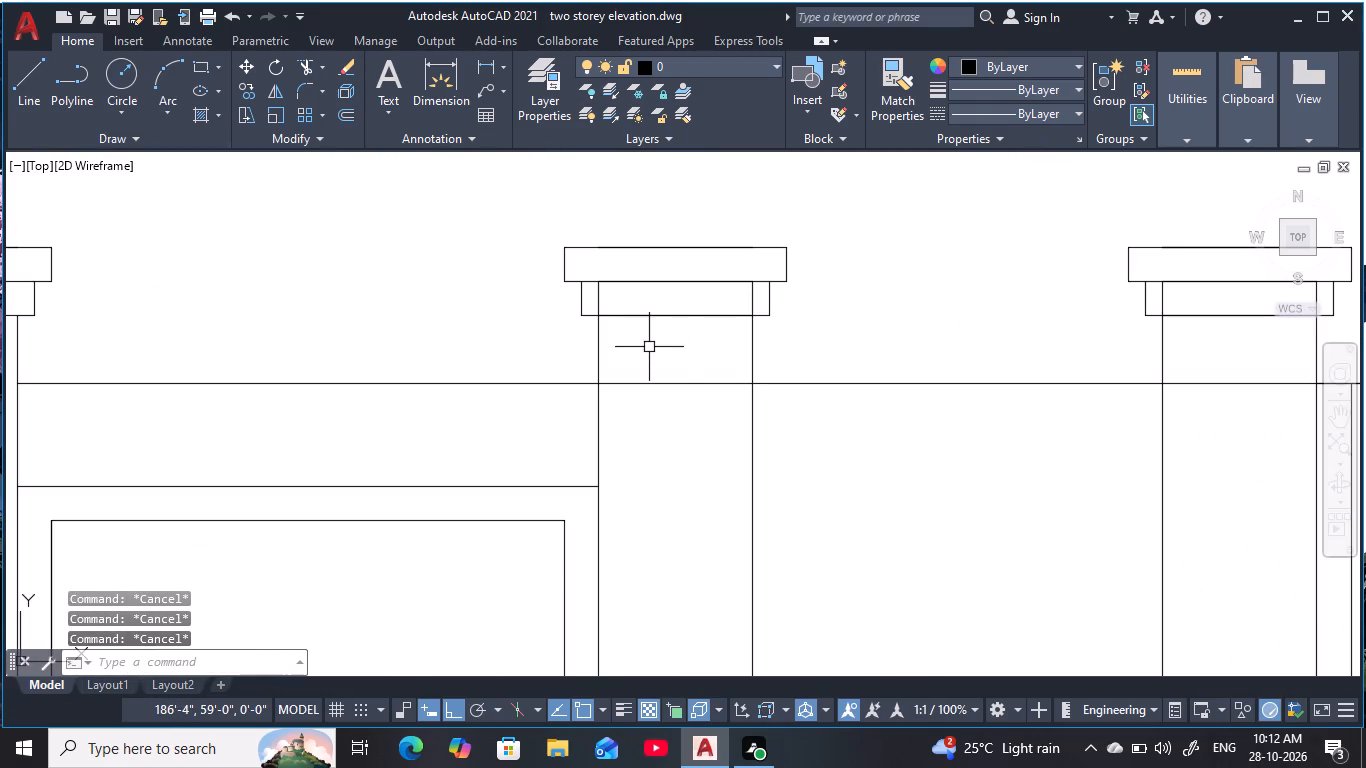
pyautogui.write('tr')
pyautogui.press('space')
pyautogui.click(595, 302)
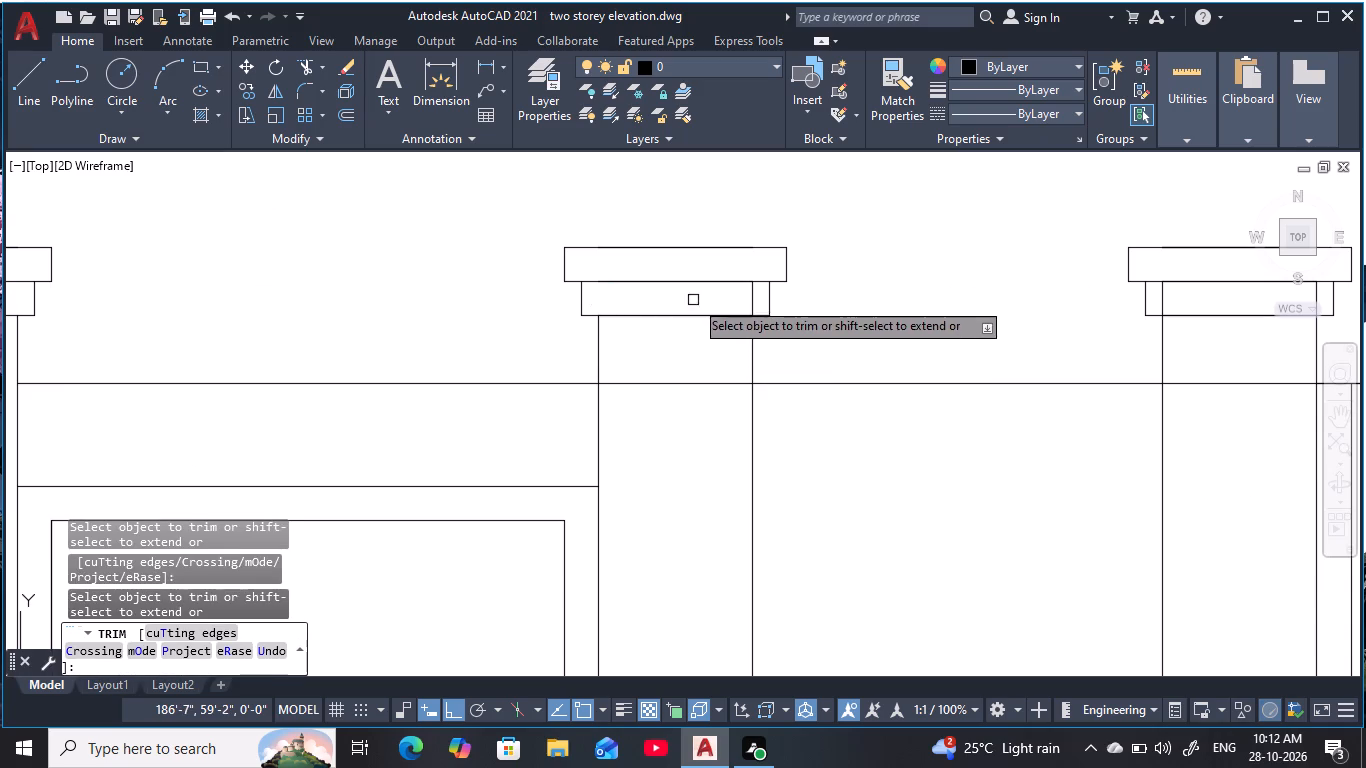
pyautogui.click(755, 300)
# Trim both vertical edges of the wide opening's left jamb inside the lower tier of its cap.
pyautogui.scroll(-1, 898, 298)
pyautogui.moveTo(898, 298); pyautogui.dragTo(863, 301, button='middle')
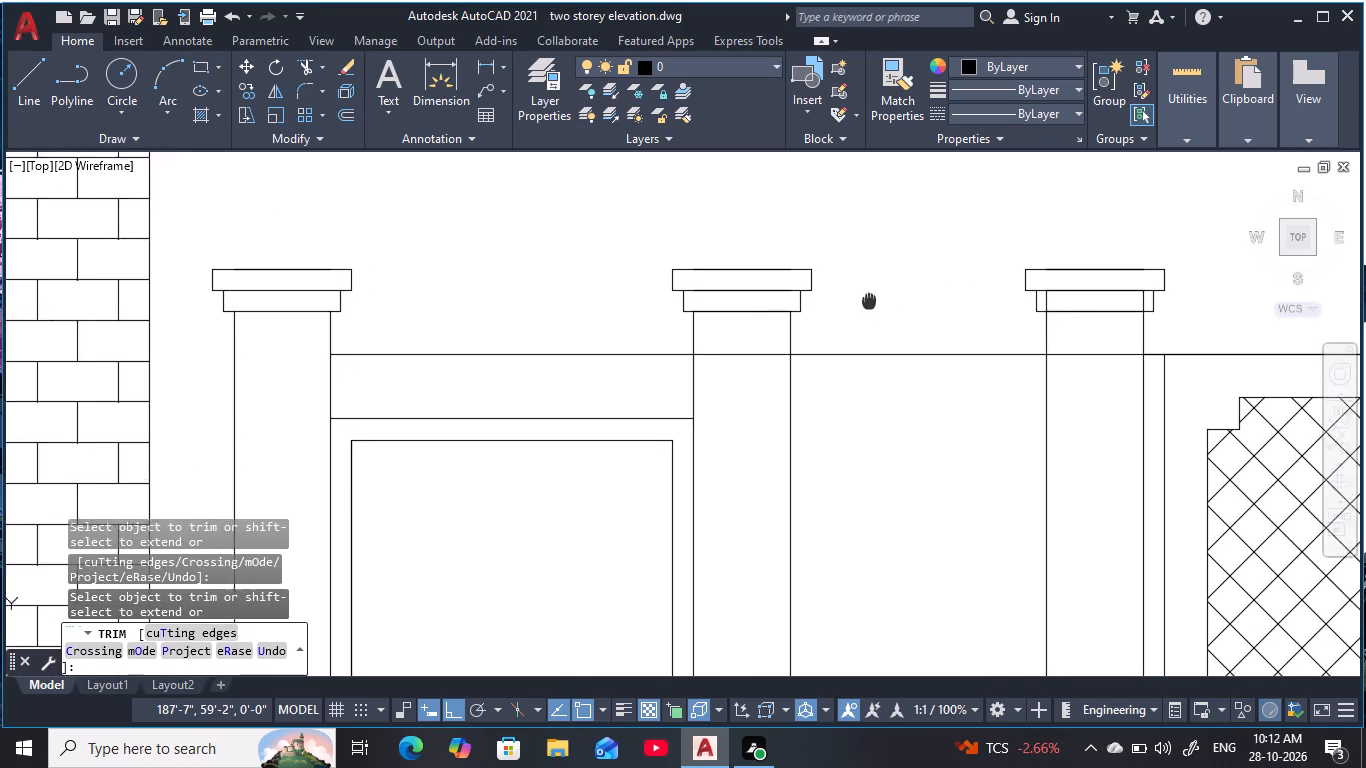
pyautogui.moveTo(863, 301); pyautogui.dragTo(811, 300, button='middle')
pyautogui.scroll(-2, 820, 301)
pyautogui.scroll(-1, 955, 270)
pyautogui.moveTo(962, 269); pyautogui.dragTo(764, 296, button='middle')
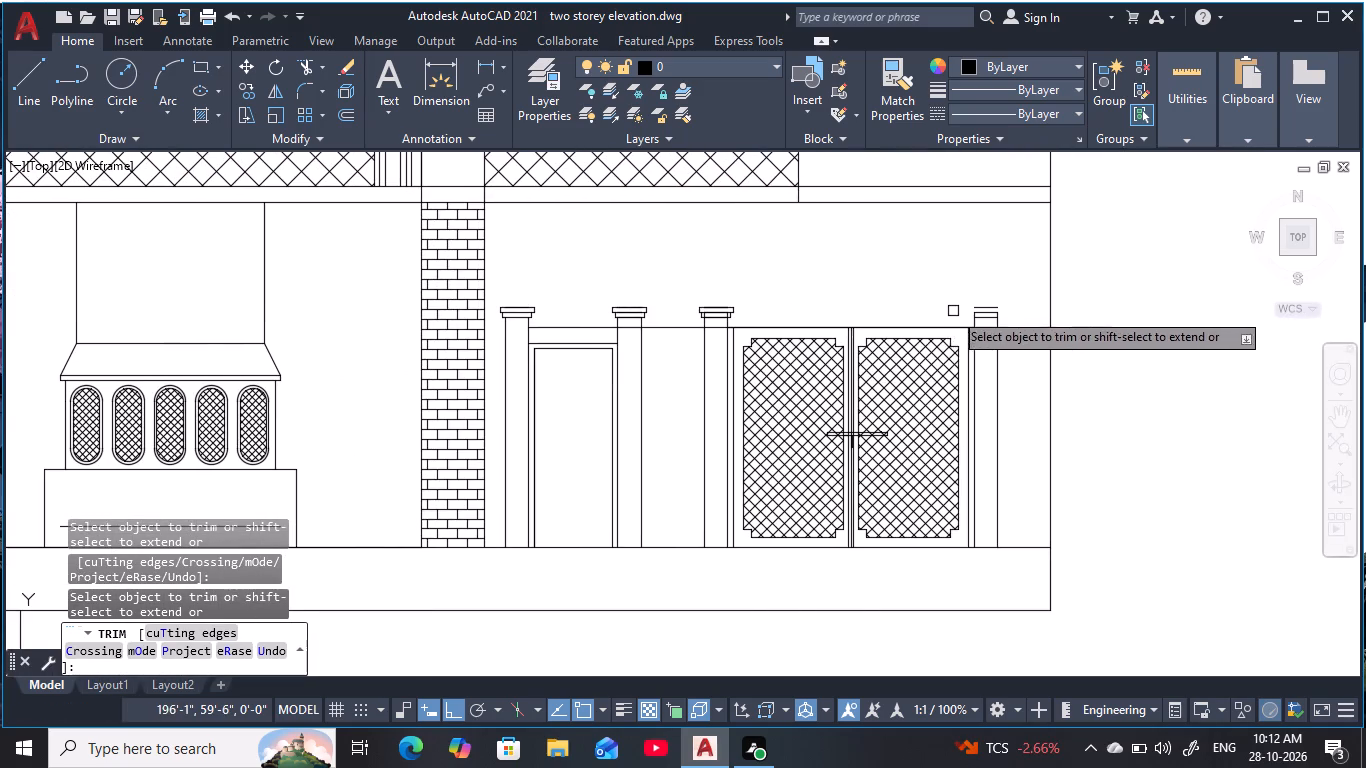
pyautogui.scroll(1, 957, 312)
pyautogui.moveTo(953, 314); pyautogui.dragTo(838, 319, button='middle')
pyautogui.scroll(2, 449, 346)
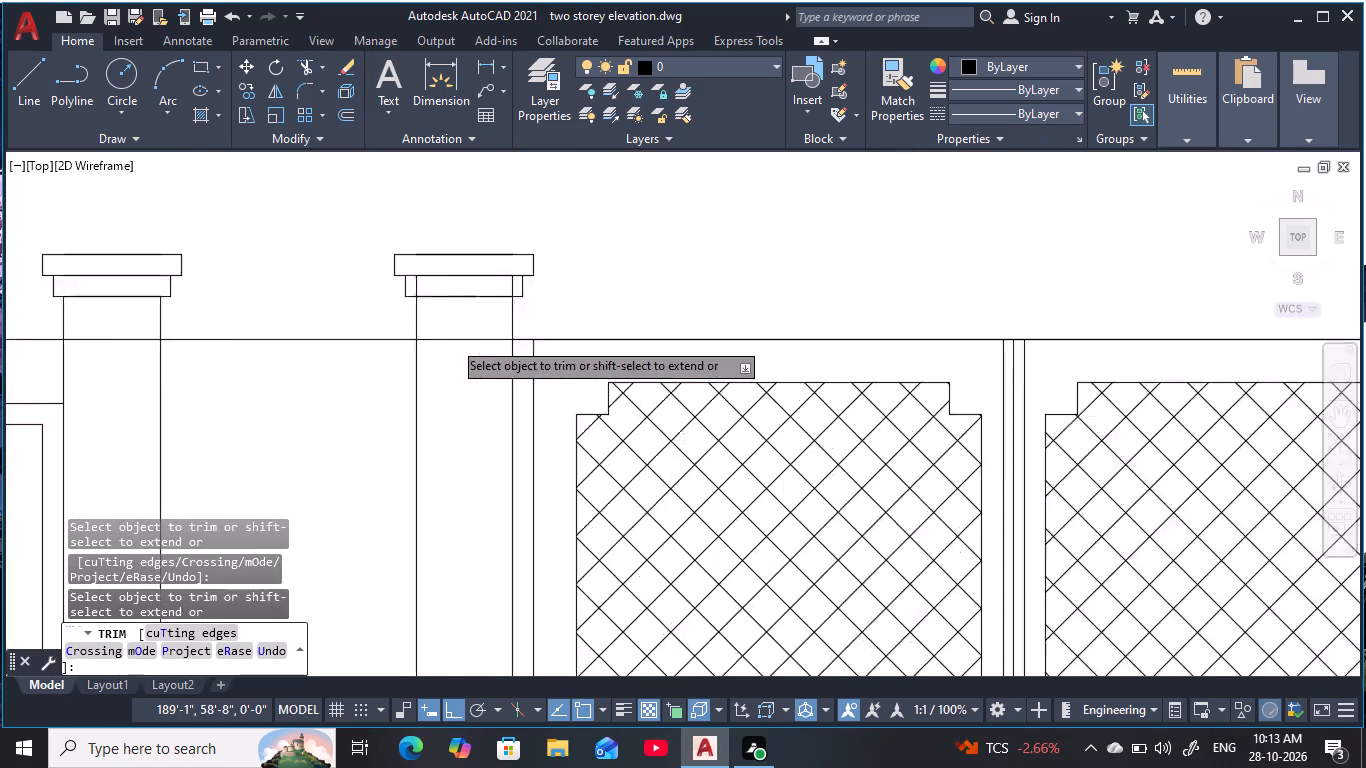
pyautogui.scroll(2, 454, 337)
pyautogui.click(598, 220)
pyautogui.moveTo(579, 218); pyautogui.dragTo(580, 219, button='middle')
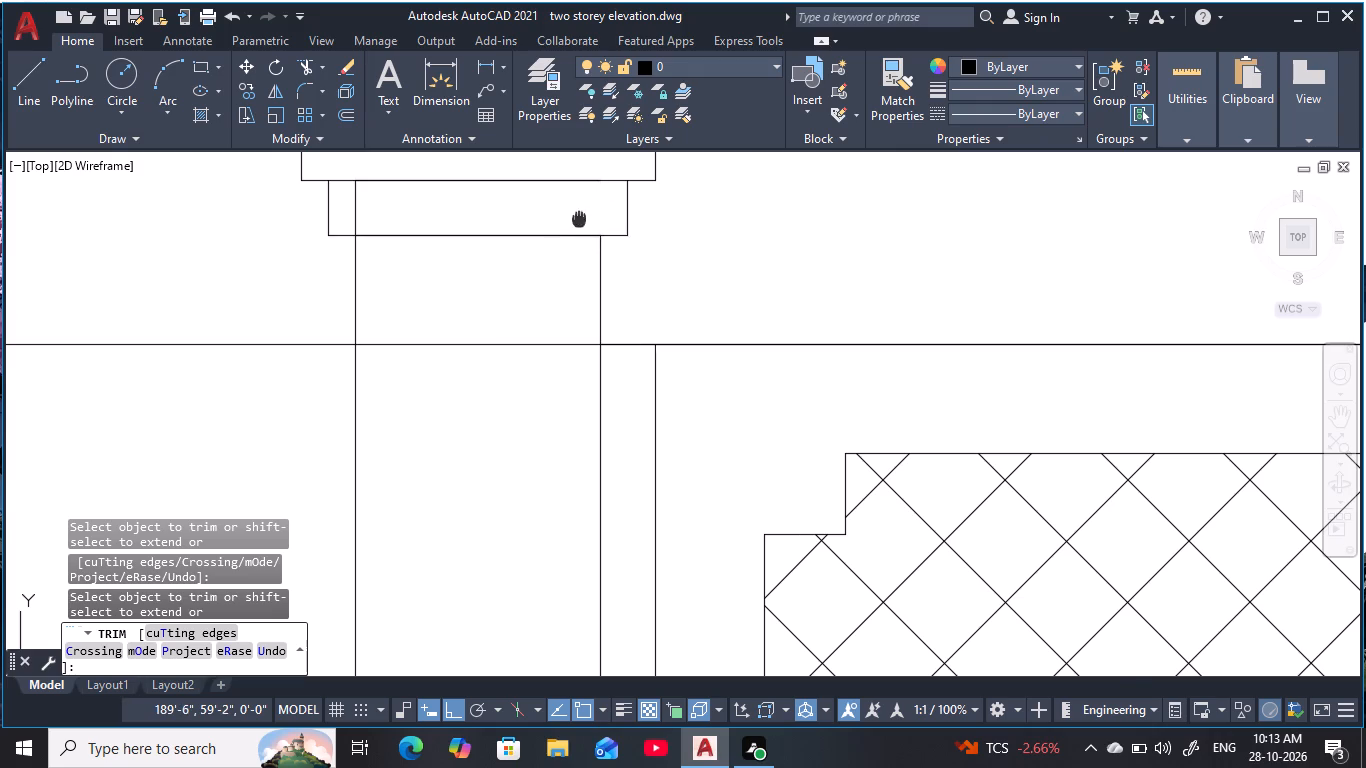
pyautogui.scroll(-1, 580, 221)
pyautogui.moveTo(580, 219); pyautogui.dragTo(731, 354, button='middle')
pyautogui.click(588, 351)
pyautogui.press('Escape')
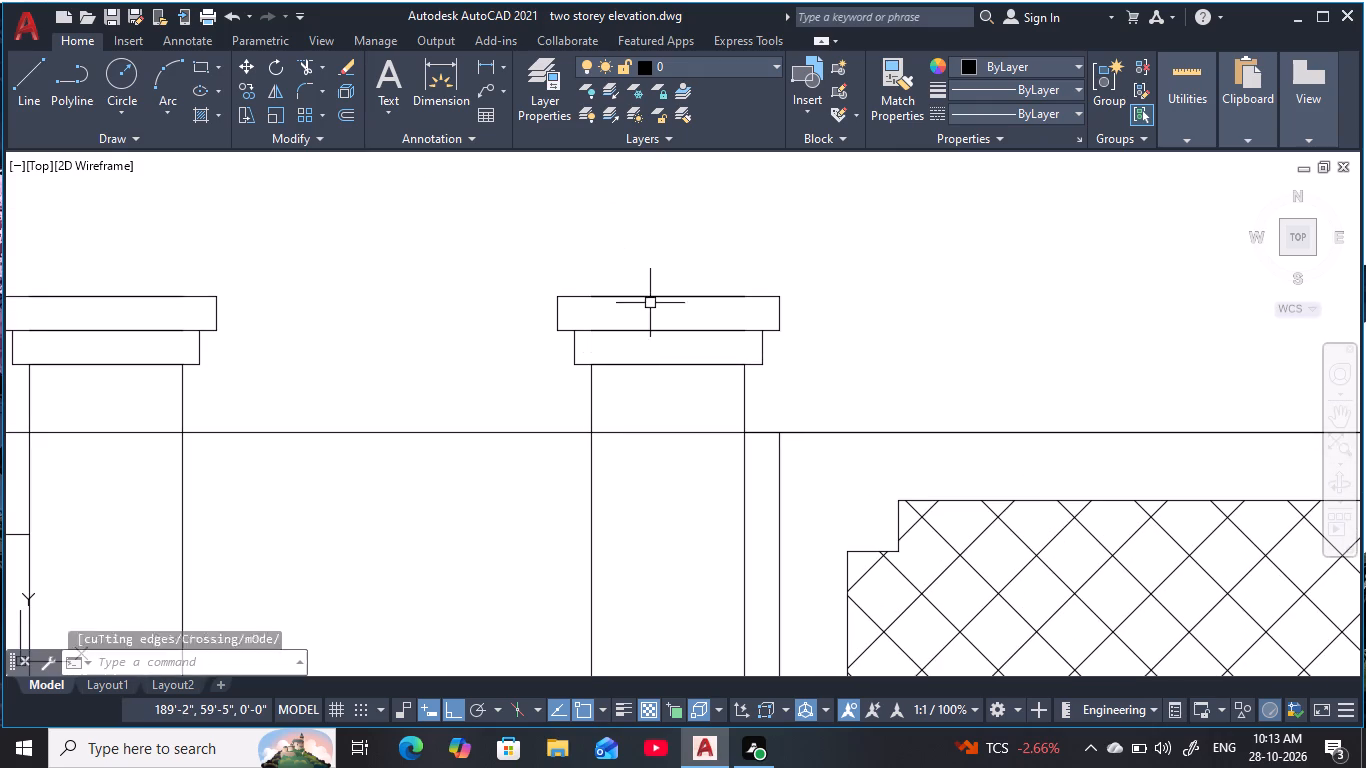
pyautogui.press('Escape')
# Erase all the overlapping lines along the top of the cap on the wide opening's left jamb.
pyautogui.click(654, 299)
pyautogui.write('e')
pyautogui.press('space')
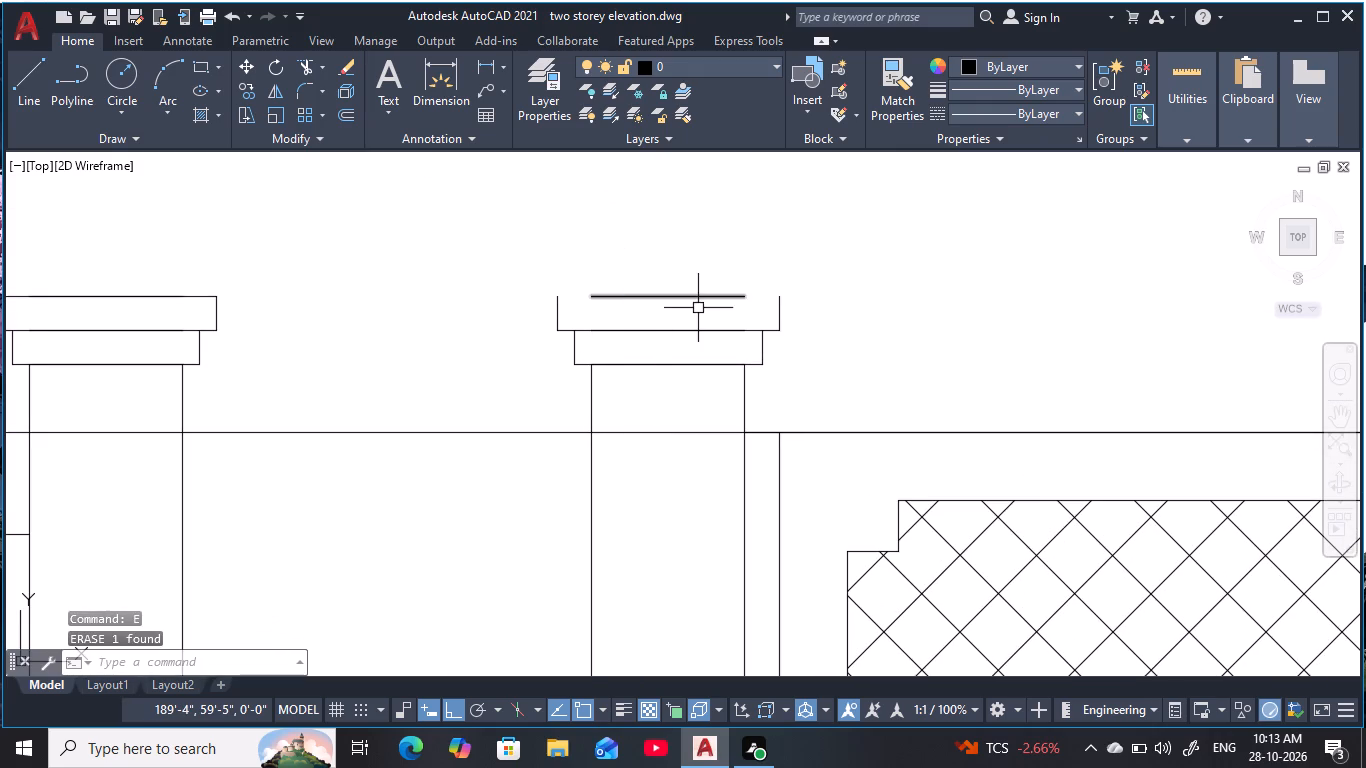
pyautogui.press('Escape')
pyautogui.press('Escape')
pyautogui.click(698, 298)
pyautogui.write('e')
pyautogui.press('space')
pyautogui.press('Escape')
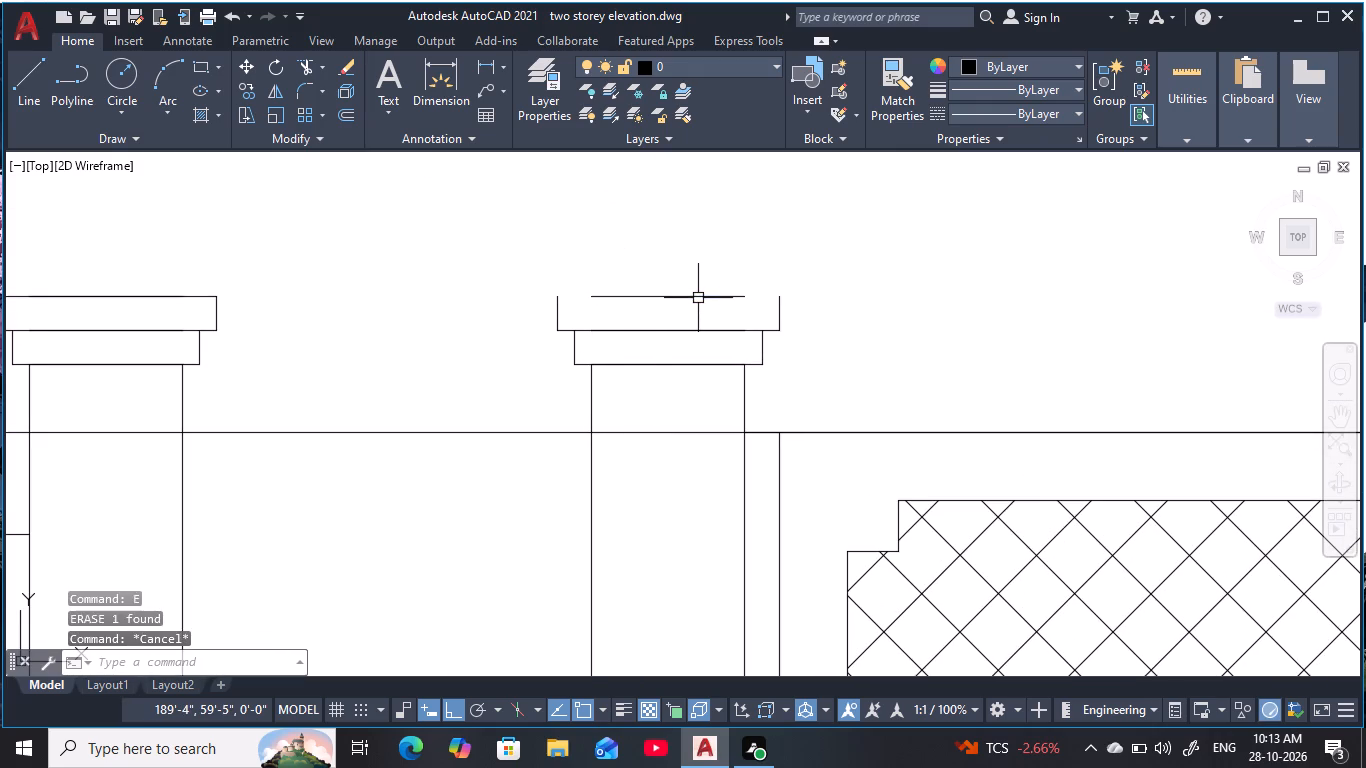
pyautogui.press('Escape')
pyautogui.press('Escape')
pyautogui.click(698, 298)
pyautogui.write('e')
pyautogui.press('space')
pyautogui.press('Escape')
pyautogui.press('space')
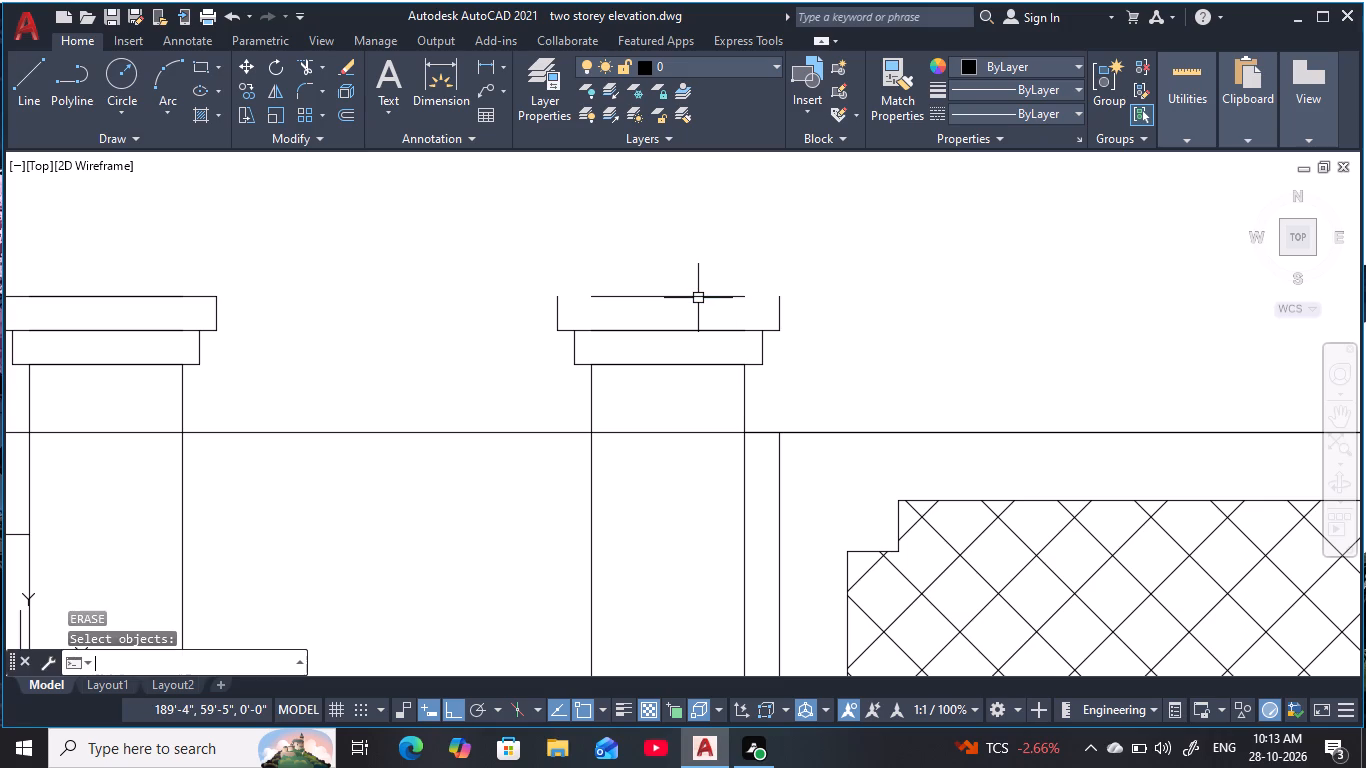
pyautogui.press('Escape')
pyautogui.click(698, 298)
pyautogui.write('e')
pyautogui.press('space')
pyautogui.press('Escape')
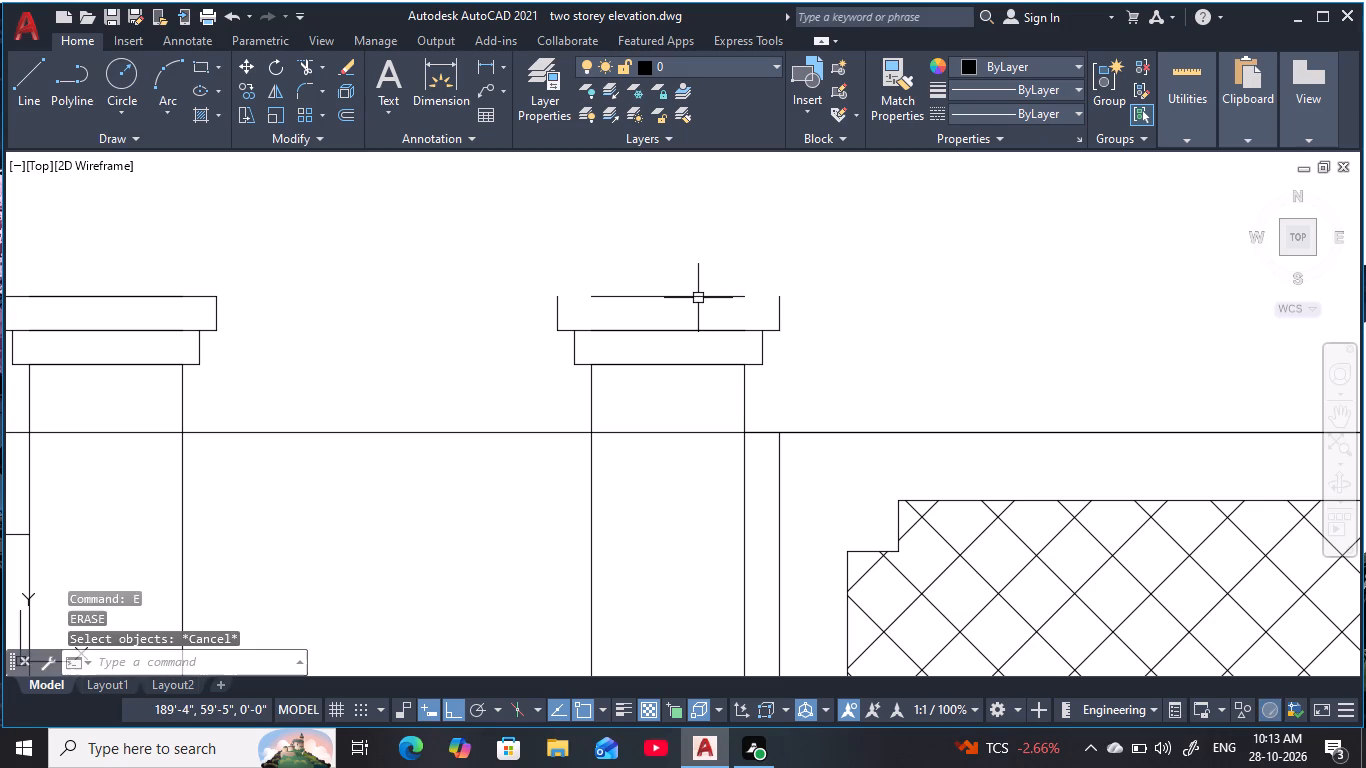
pyautogui.press('Escape')
pyautogui.press('Escape')
pyautogui.write('e')
pyautogui.press('space')
pyautogui.click(698, 298)
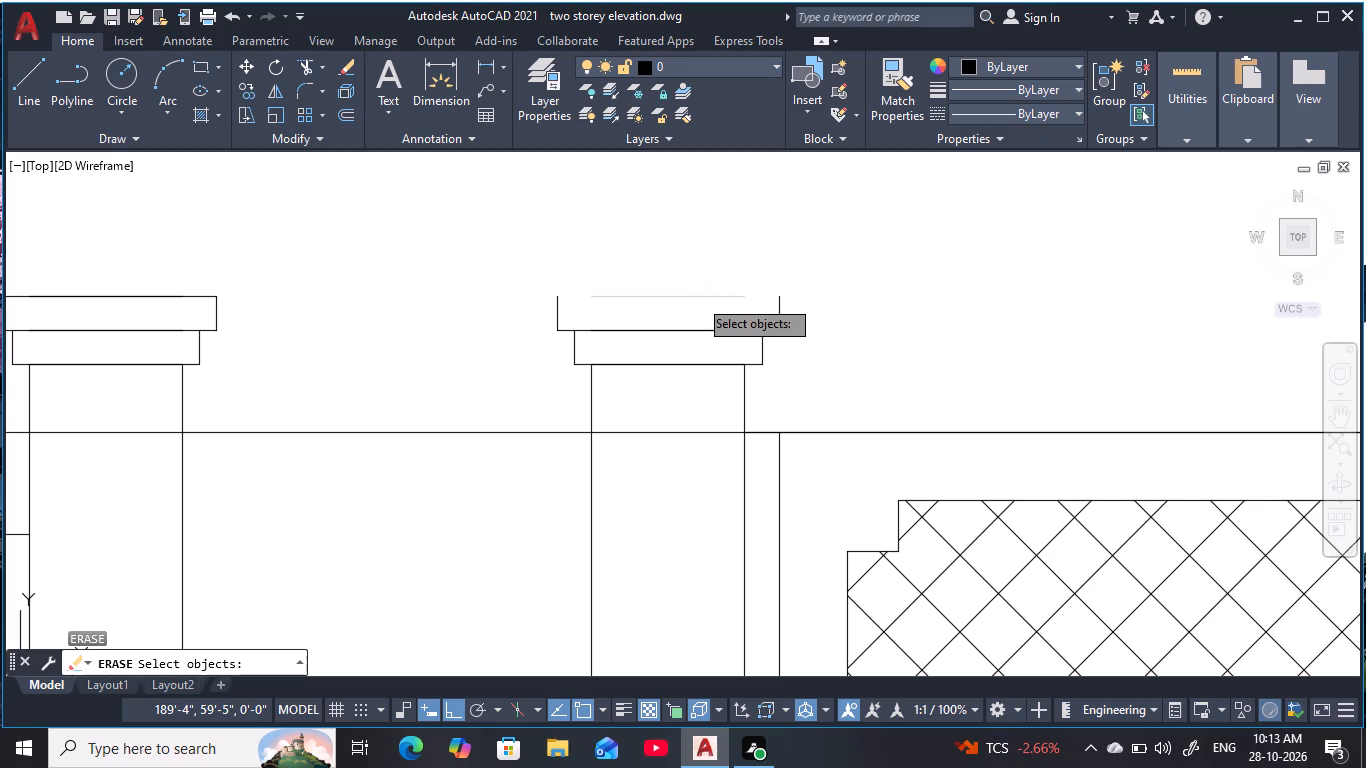
pyautogui.press('space')
pyautogui.press('Escape')
pyautogui.press('Escape')
pyautogui.press('Escape')
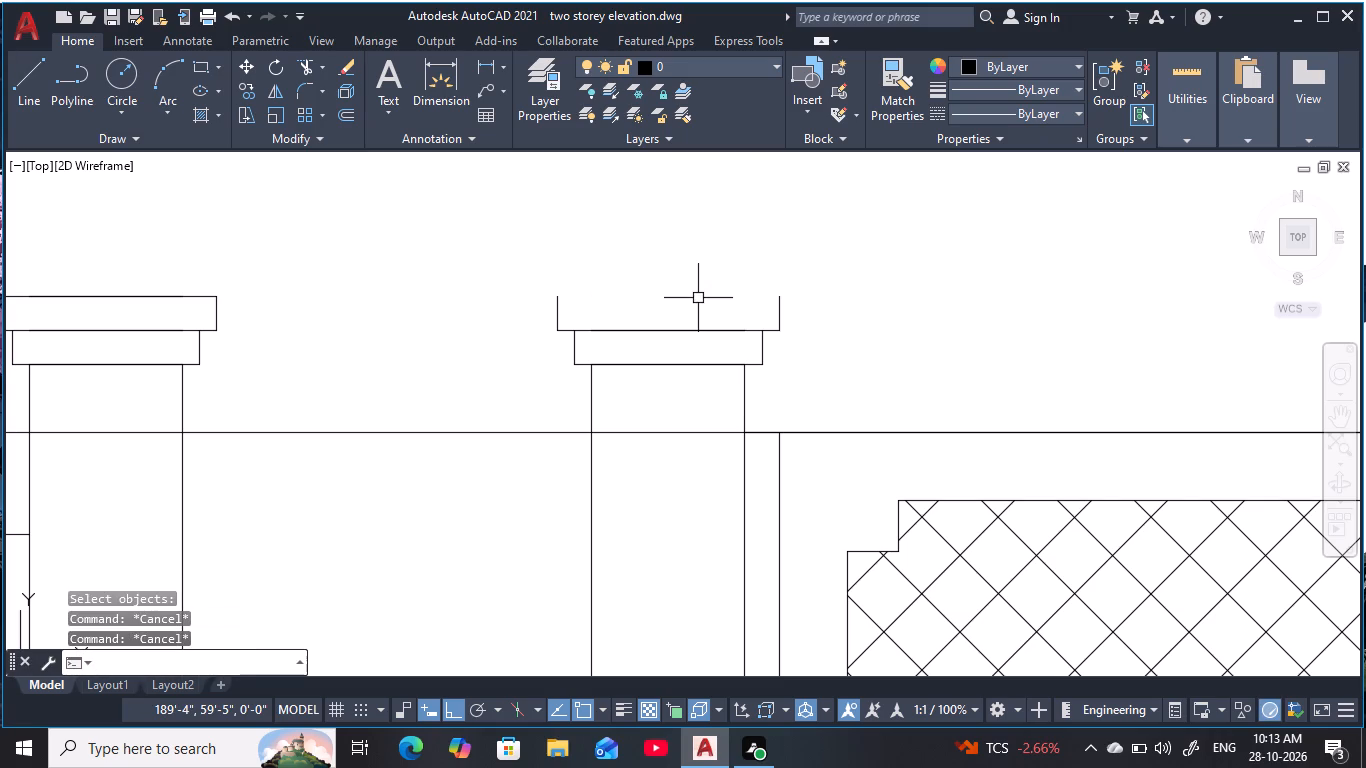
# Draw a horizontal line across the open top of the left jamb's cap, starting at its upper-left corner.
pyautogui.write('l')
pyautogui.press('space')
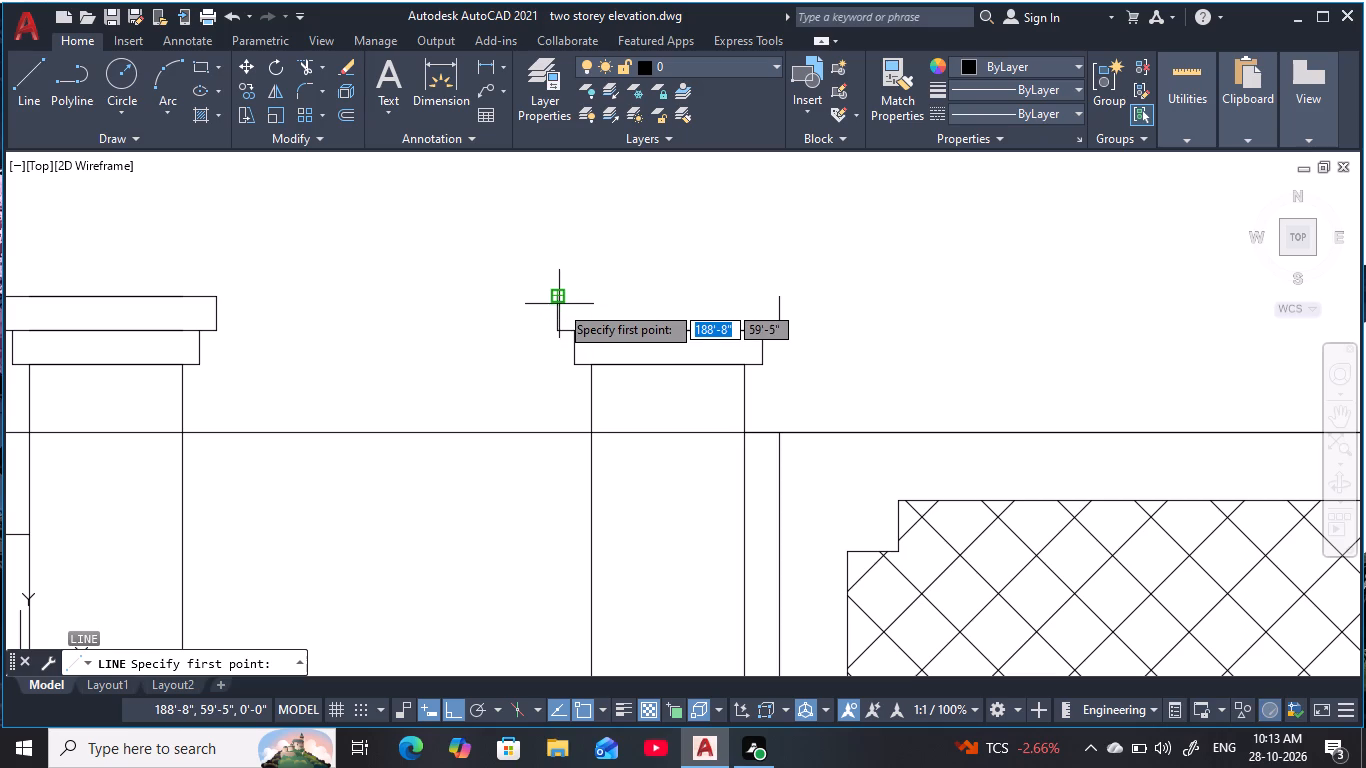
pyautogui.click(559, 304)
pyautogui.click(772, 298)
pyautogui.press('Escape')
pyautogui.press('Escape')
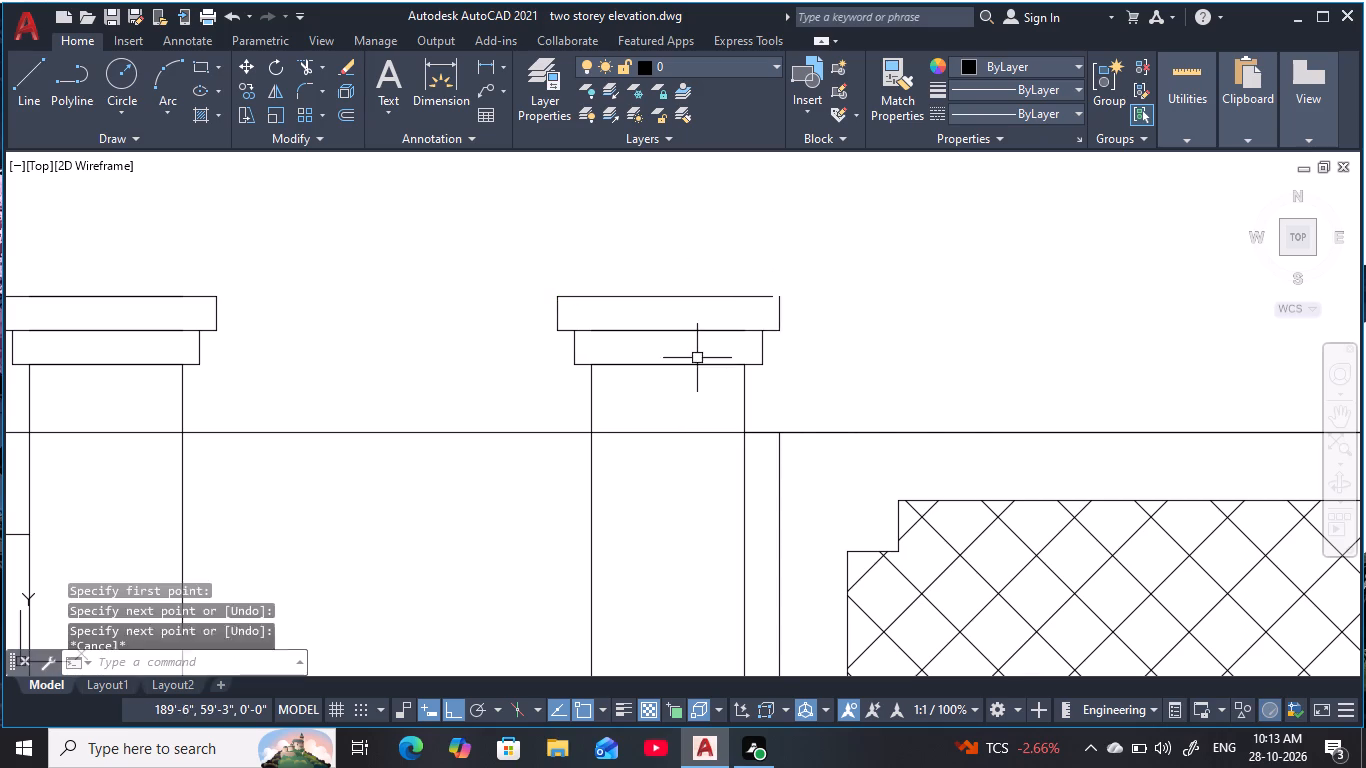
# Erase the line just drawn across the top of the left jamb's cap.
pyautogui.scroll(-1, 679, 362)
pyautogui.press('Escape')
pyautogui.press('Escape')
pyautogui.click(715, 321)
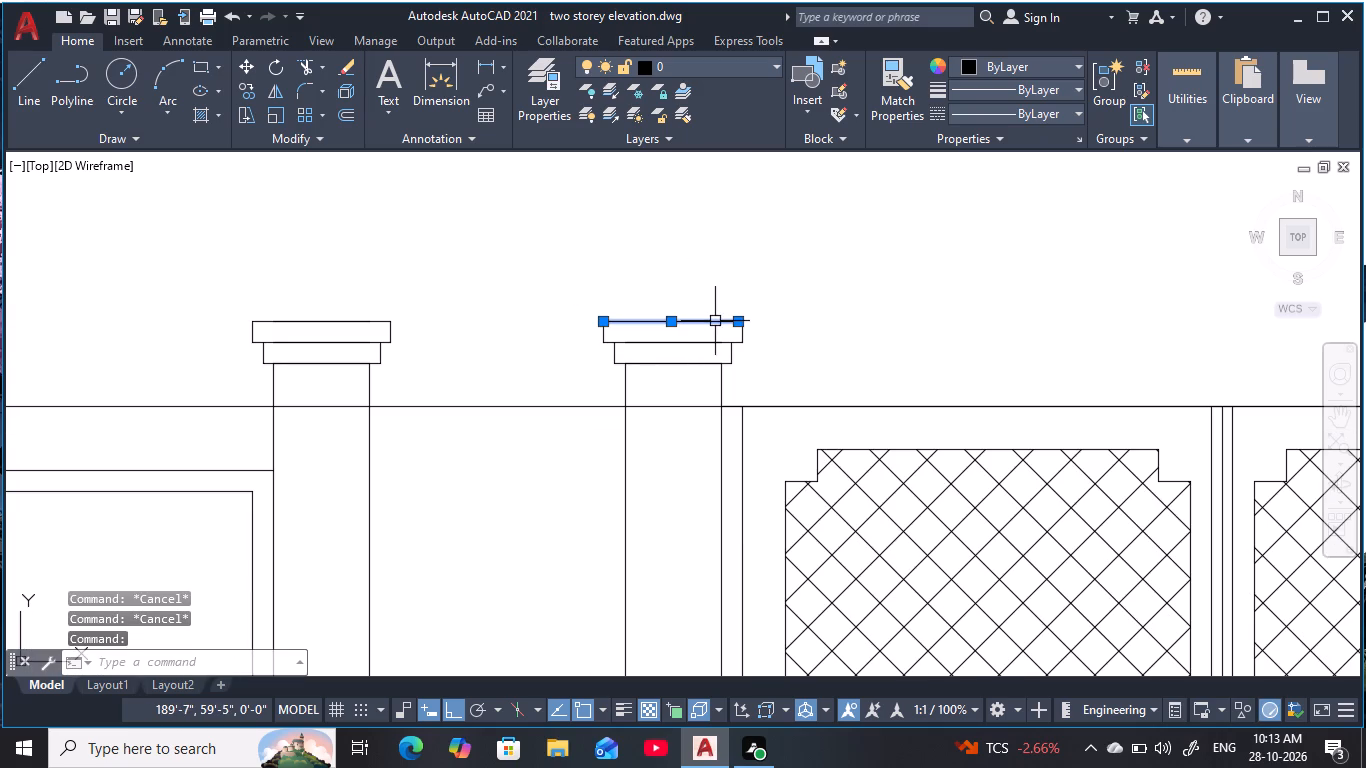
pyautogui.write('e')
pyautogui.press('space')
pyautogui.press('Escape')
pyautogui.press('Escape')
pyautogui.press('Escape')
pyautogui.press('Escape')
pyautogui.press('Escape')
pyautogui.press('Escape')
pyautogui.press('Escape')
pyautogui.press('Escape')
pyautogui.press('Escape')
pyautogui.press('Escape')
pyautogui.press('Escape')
# Draw a 1'-1" line closing the top of the left jamb's cap, from its upper-right corner to its upper-left corner.
pyautogui.write('l')
pyautogui.press('space')
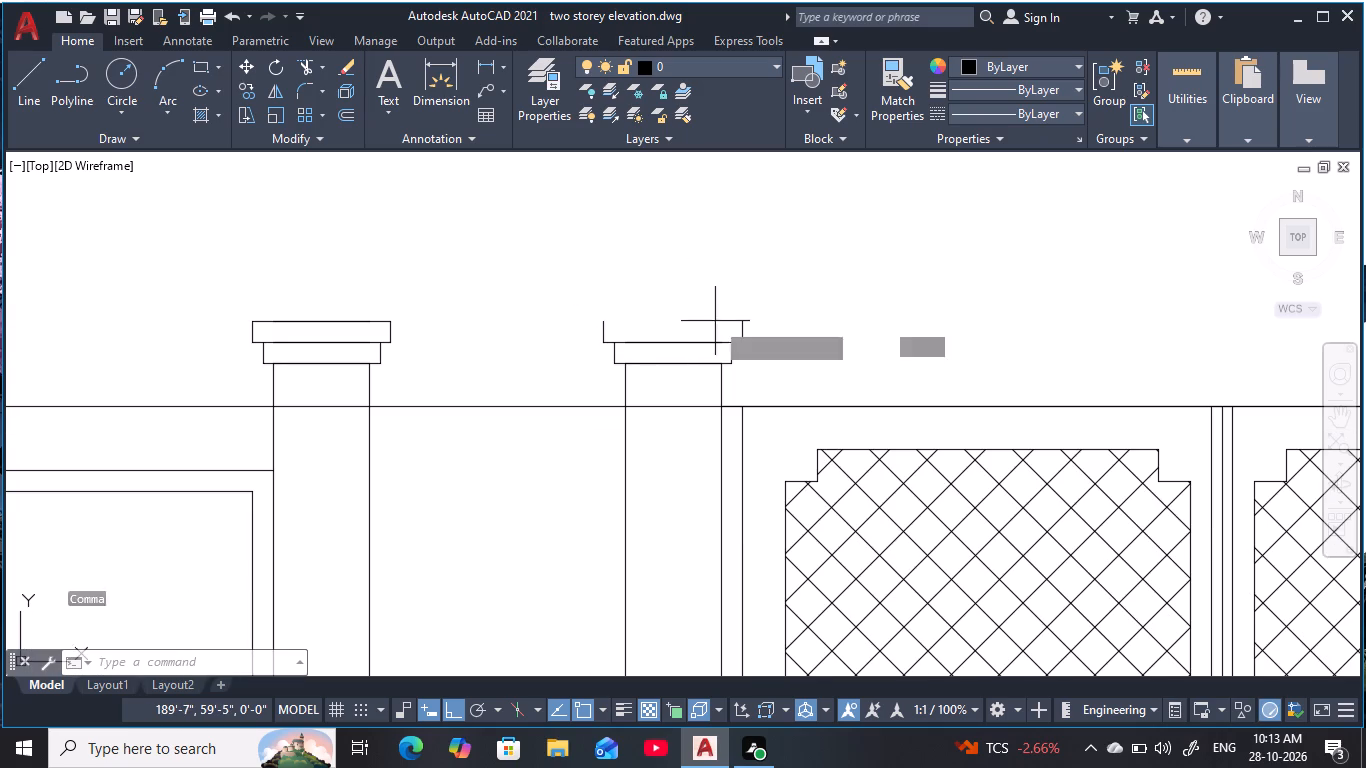
pyautogui.scroll(3, 744, 327)
pyautogui.click(737, 306)
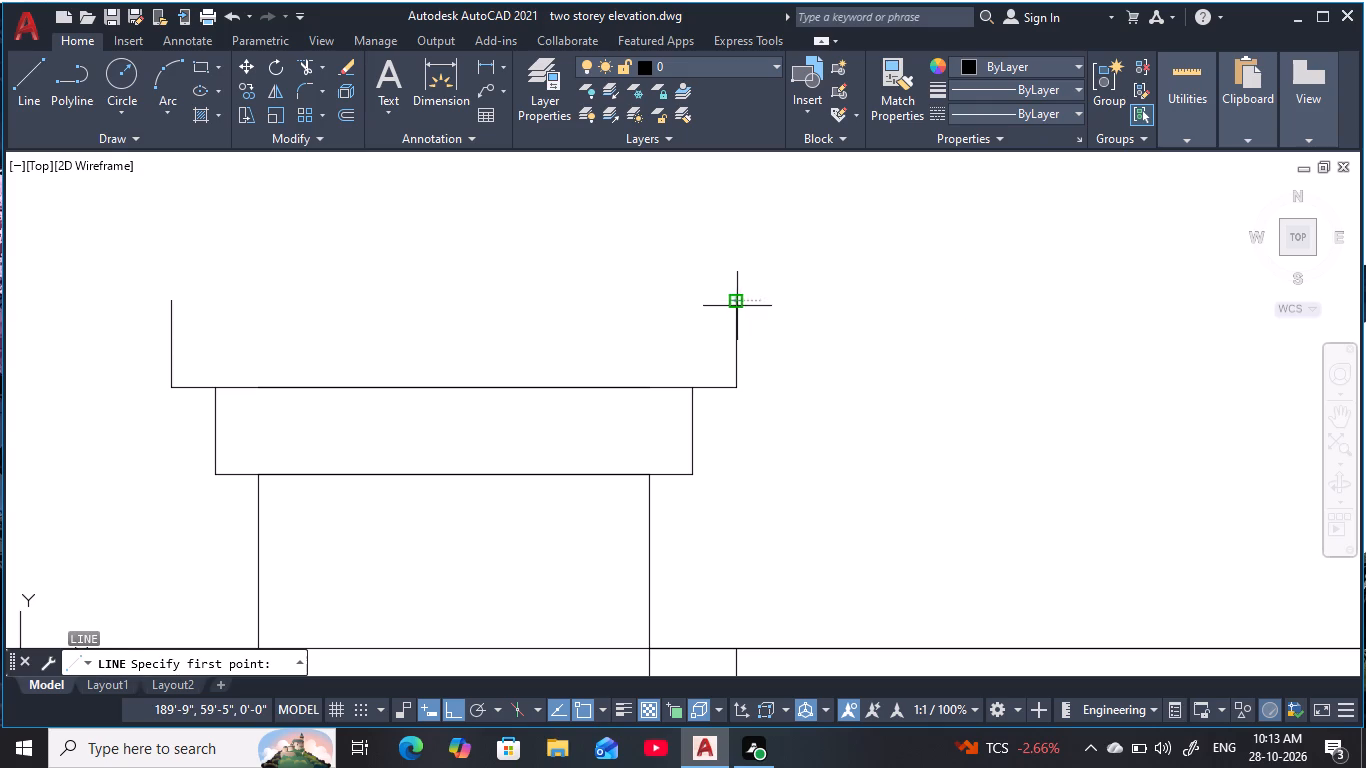
pyautogui.click(170, 301)
pyautogui.press('Escape')
pyautogui.press('Escape')
pyautogui.scroll(-3, 332, 375)
pyautogui.moveTo(354, 376); pyautogui.dragTo(424, 363, button='middle')
pyautogui.press('Escape')
pyautogui.press('Escape')
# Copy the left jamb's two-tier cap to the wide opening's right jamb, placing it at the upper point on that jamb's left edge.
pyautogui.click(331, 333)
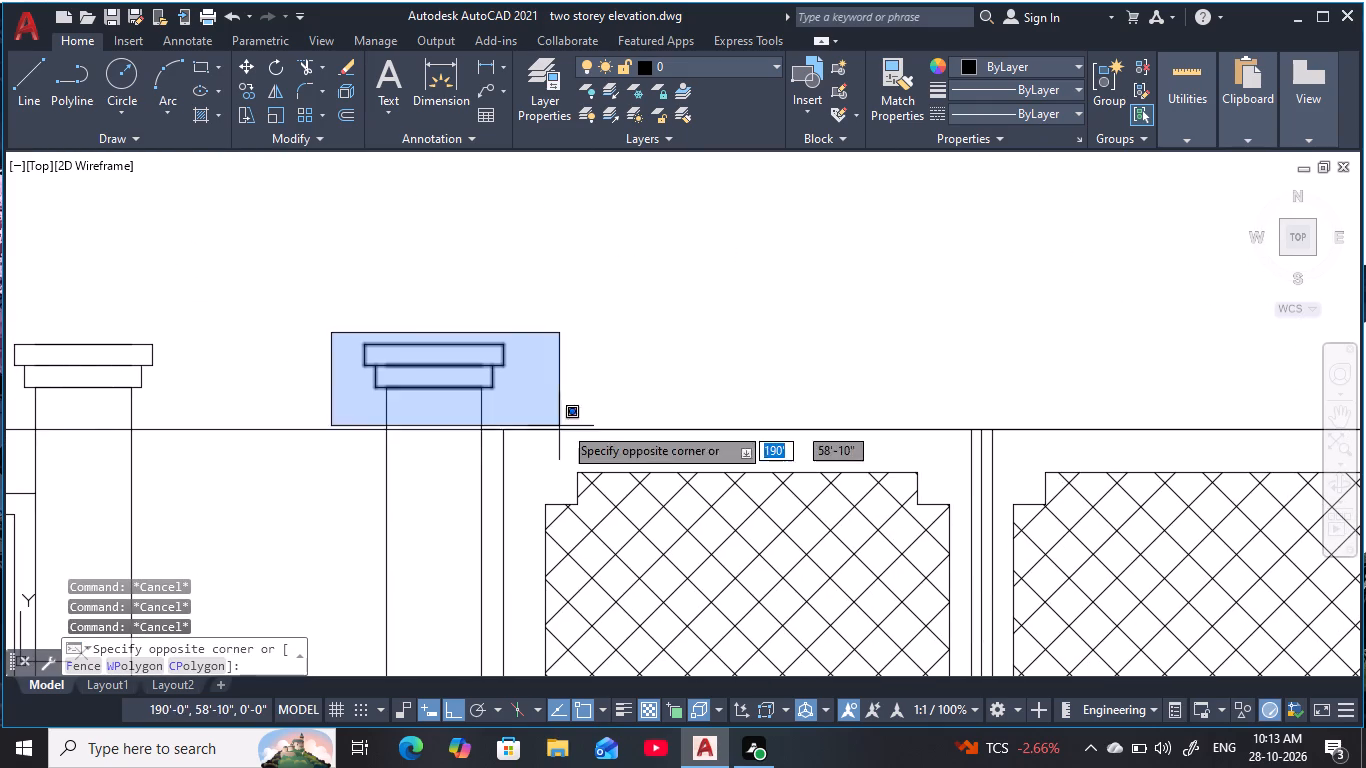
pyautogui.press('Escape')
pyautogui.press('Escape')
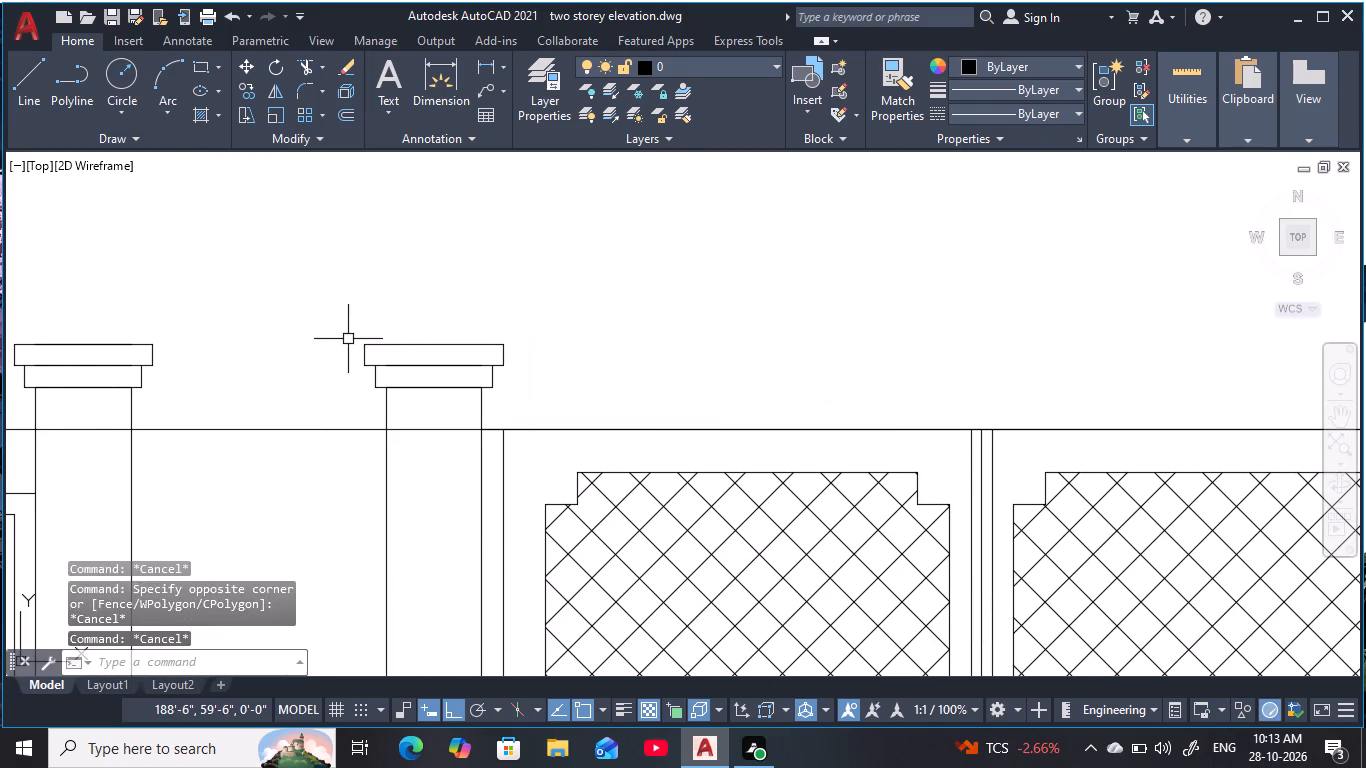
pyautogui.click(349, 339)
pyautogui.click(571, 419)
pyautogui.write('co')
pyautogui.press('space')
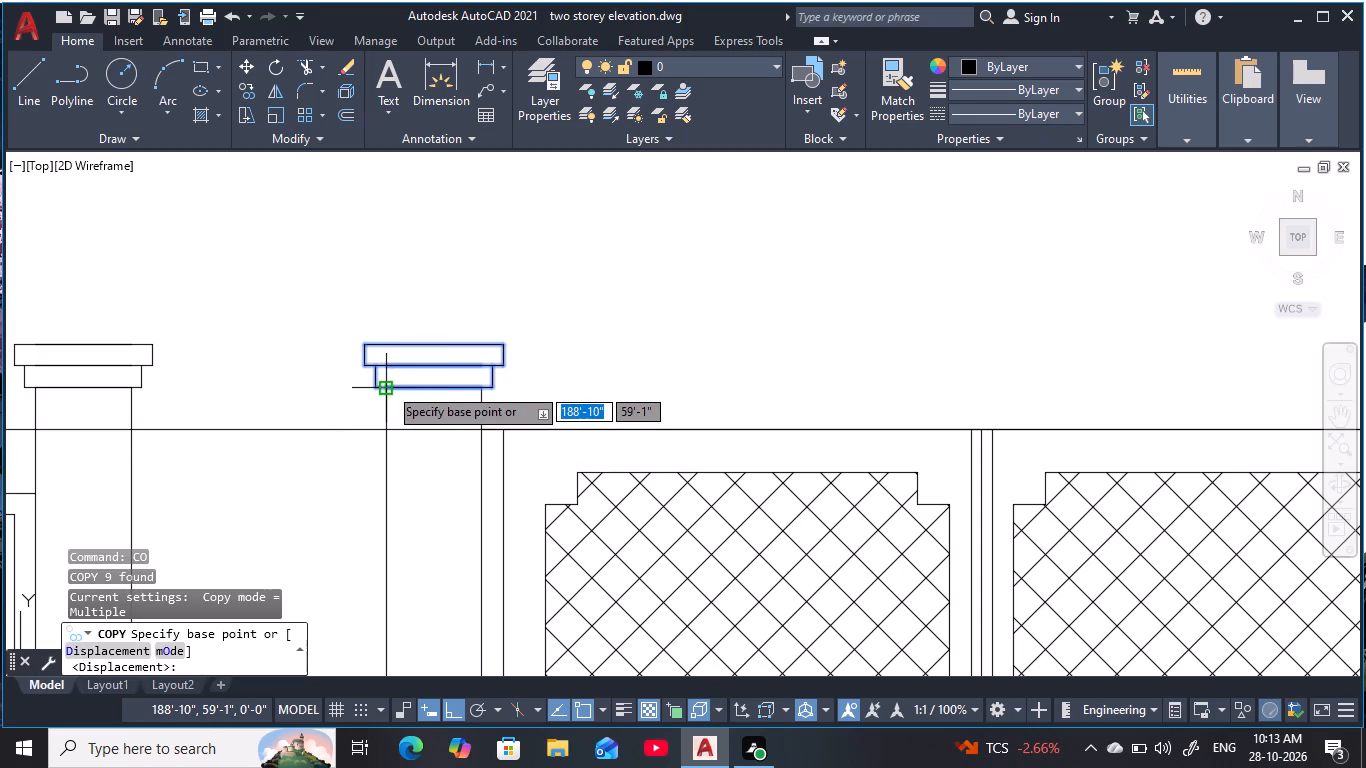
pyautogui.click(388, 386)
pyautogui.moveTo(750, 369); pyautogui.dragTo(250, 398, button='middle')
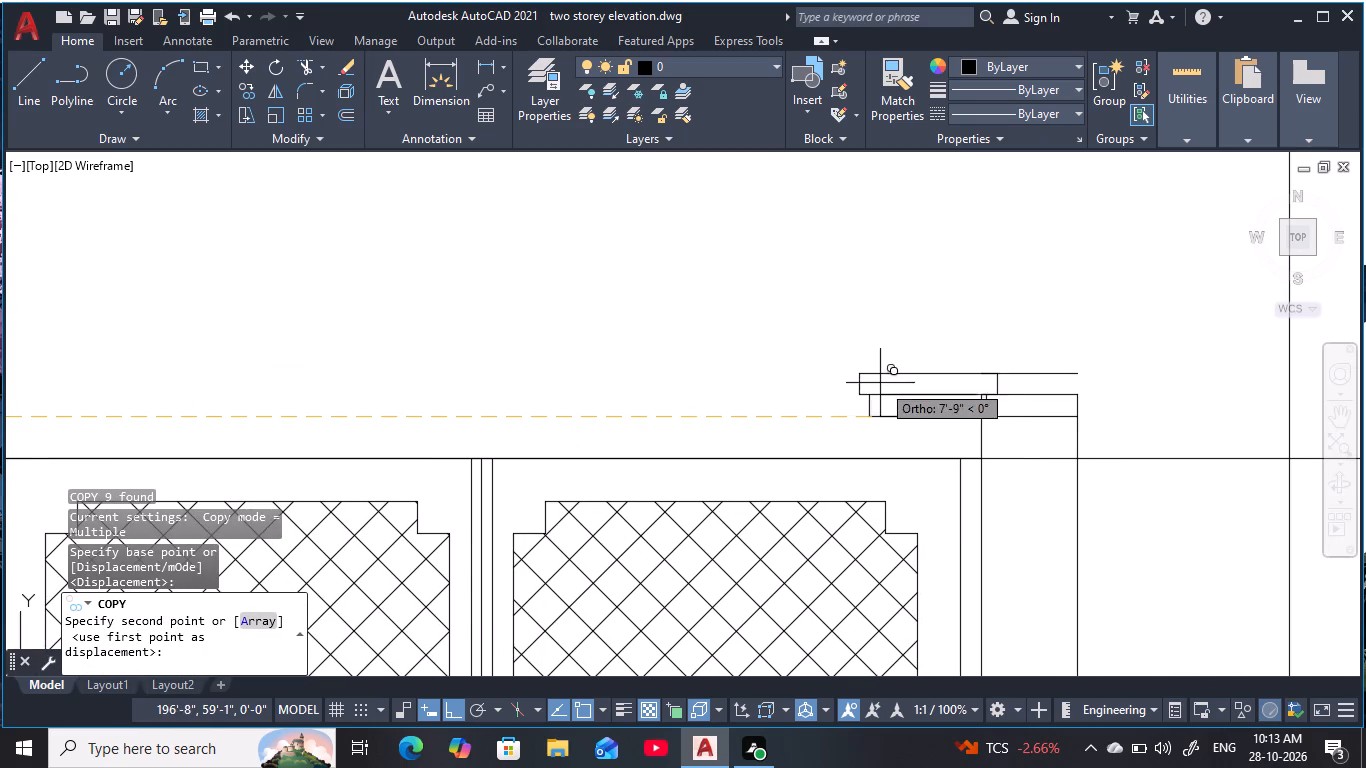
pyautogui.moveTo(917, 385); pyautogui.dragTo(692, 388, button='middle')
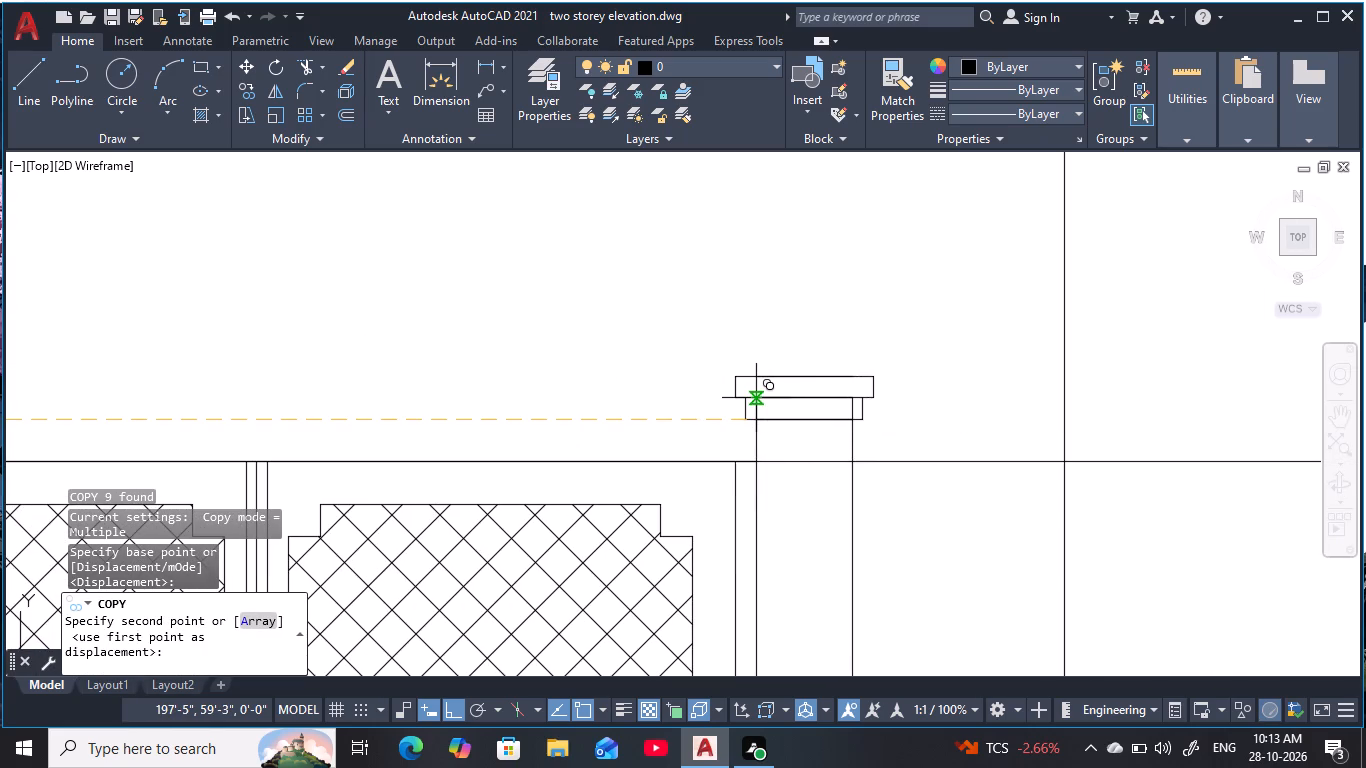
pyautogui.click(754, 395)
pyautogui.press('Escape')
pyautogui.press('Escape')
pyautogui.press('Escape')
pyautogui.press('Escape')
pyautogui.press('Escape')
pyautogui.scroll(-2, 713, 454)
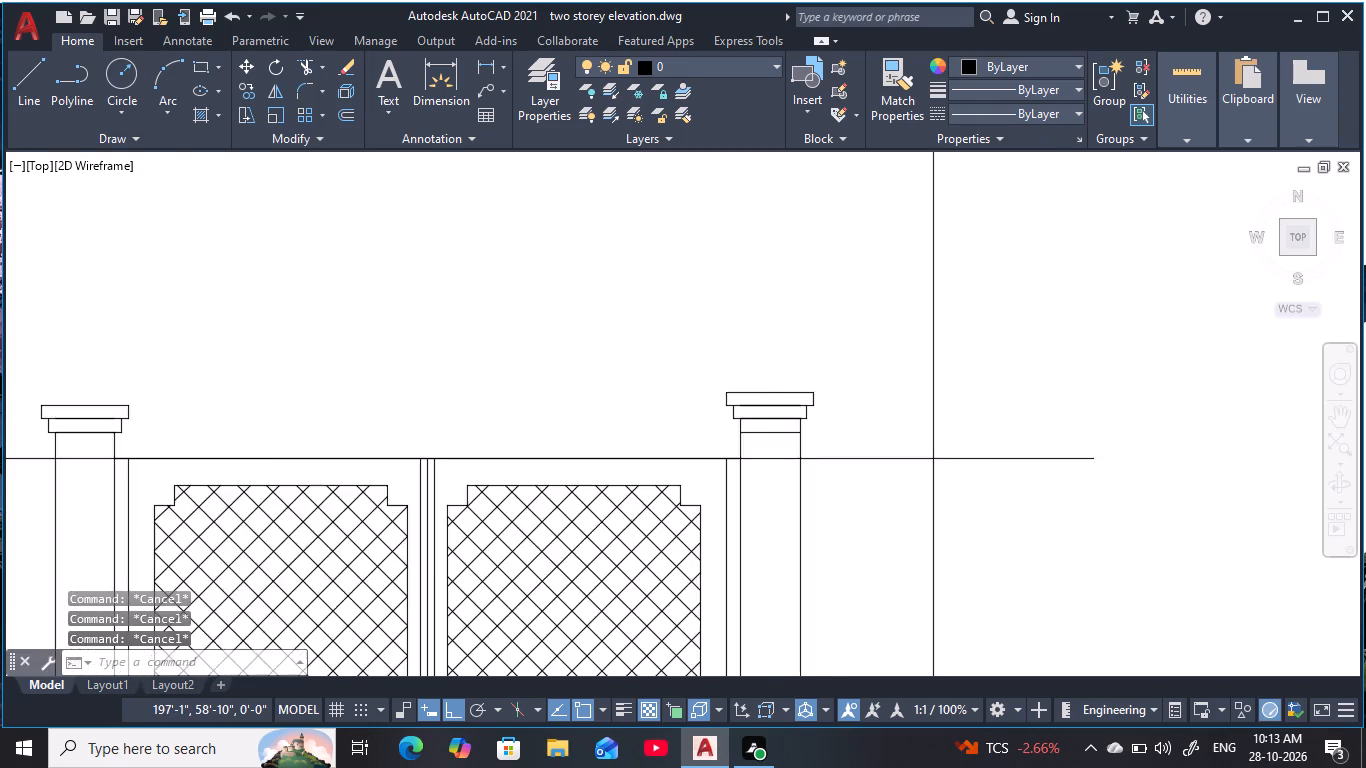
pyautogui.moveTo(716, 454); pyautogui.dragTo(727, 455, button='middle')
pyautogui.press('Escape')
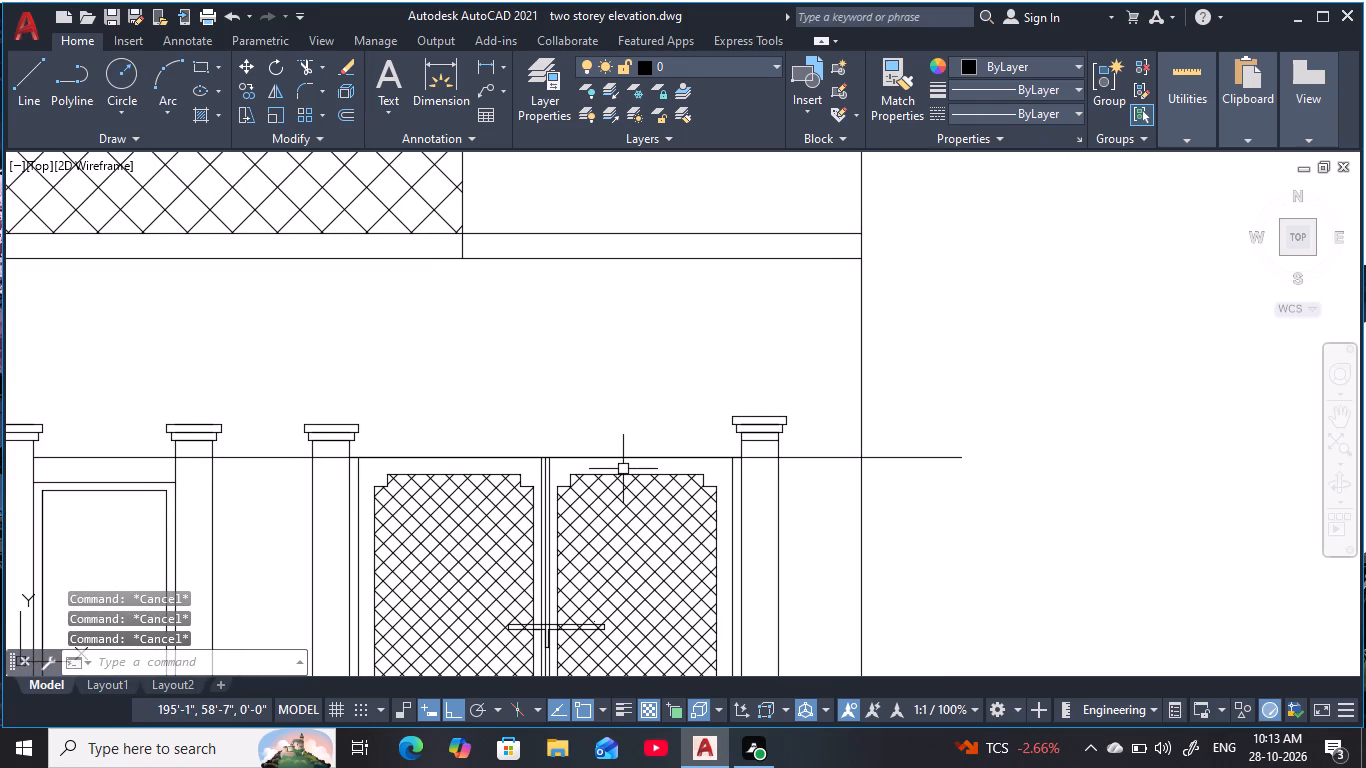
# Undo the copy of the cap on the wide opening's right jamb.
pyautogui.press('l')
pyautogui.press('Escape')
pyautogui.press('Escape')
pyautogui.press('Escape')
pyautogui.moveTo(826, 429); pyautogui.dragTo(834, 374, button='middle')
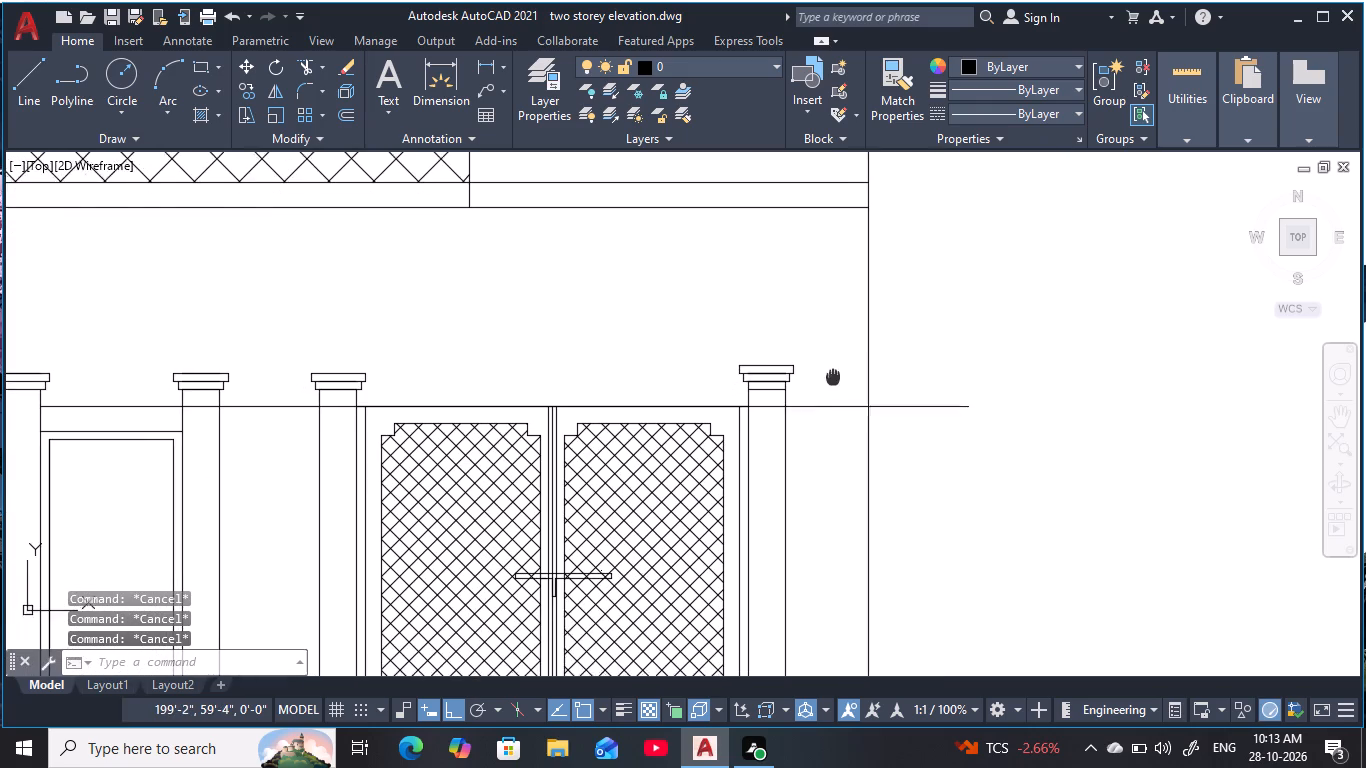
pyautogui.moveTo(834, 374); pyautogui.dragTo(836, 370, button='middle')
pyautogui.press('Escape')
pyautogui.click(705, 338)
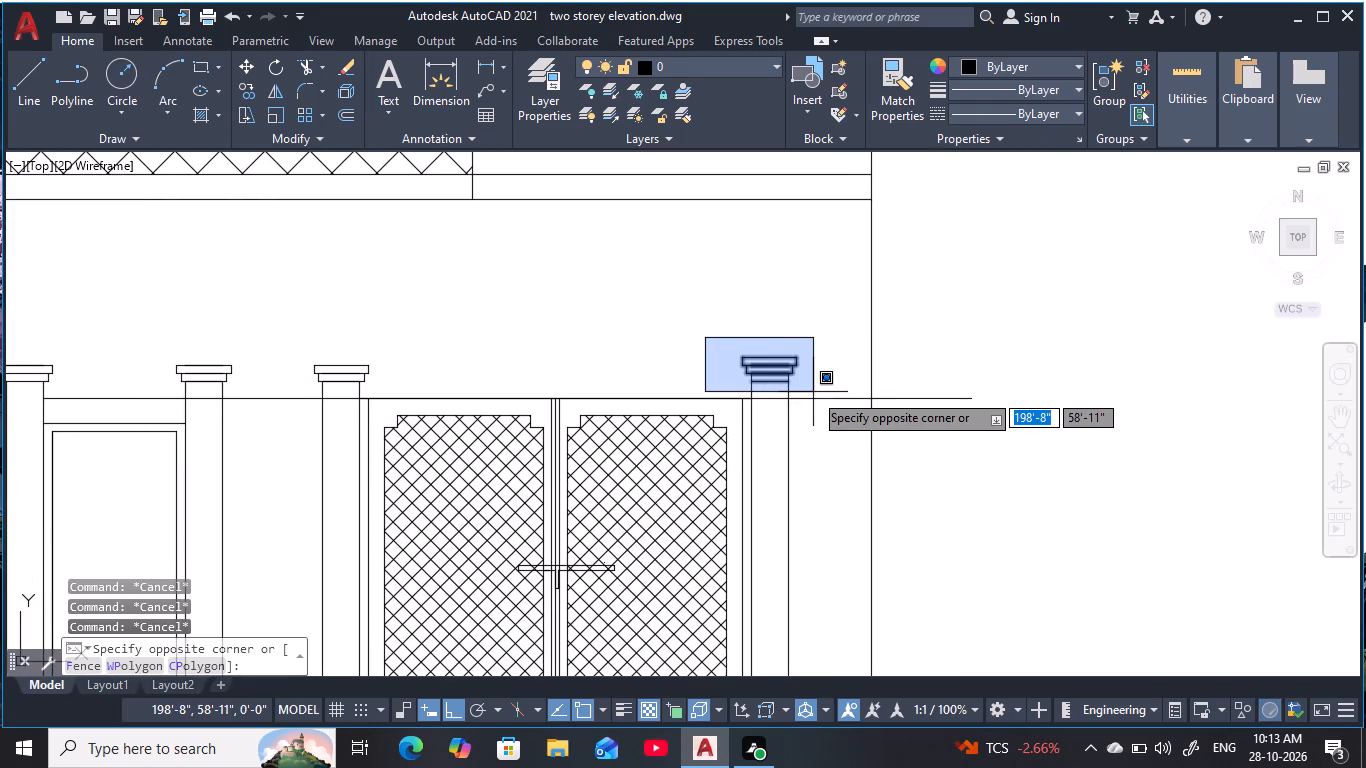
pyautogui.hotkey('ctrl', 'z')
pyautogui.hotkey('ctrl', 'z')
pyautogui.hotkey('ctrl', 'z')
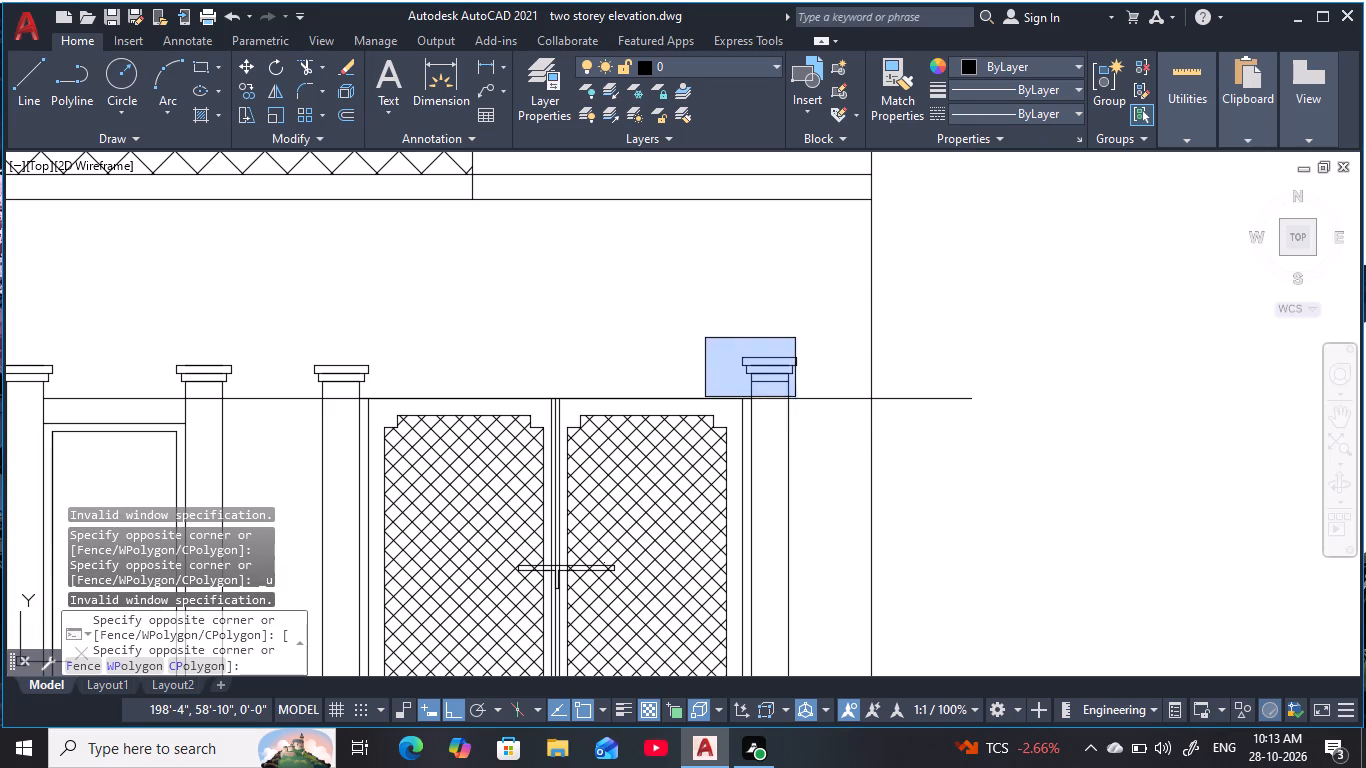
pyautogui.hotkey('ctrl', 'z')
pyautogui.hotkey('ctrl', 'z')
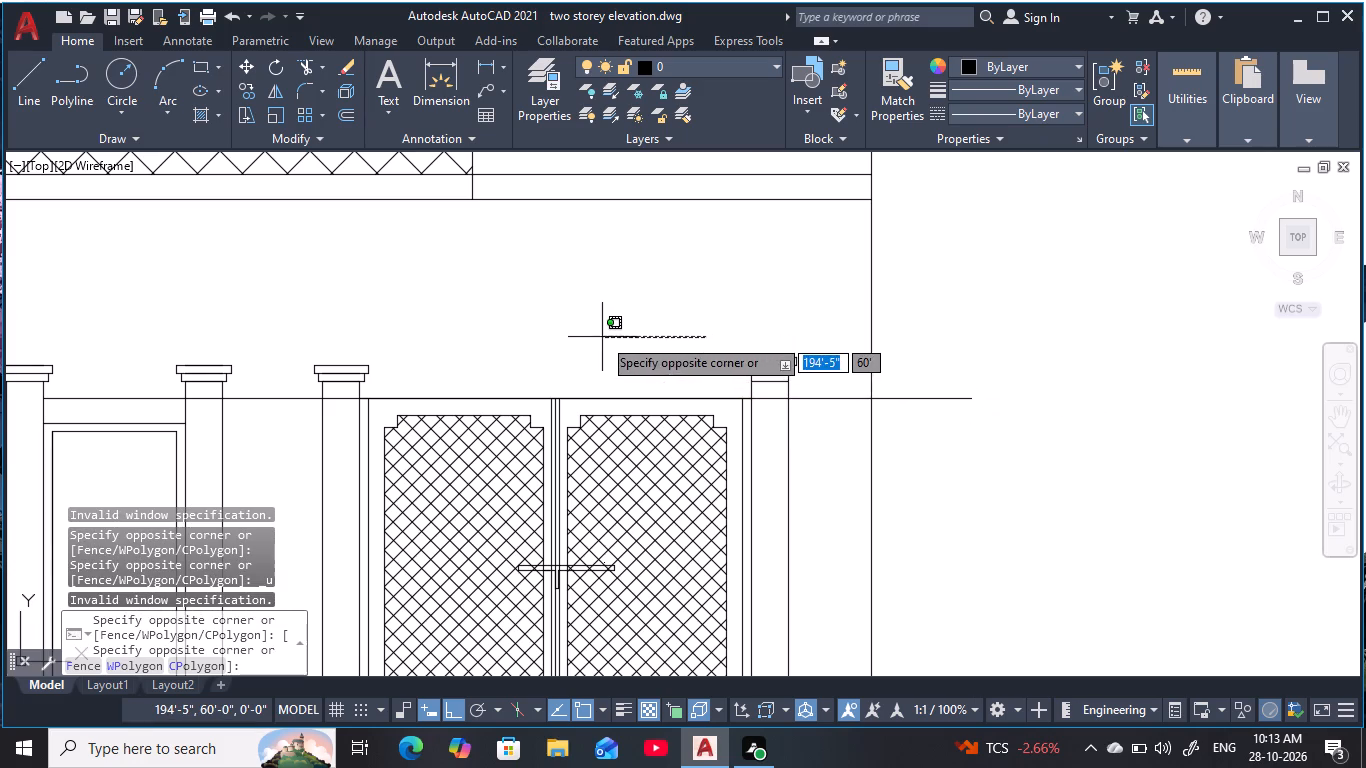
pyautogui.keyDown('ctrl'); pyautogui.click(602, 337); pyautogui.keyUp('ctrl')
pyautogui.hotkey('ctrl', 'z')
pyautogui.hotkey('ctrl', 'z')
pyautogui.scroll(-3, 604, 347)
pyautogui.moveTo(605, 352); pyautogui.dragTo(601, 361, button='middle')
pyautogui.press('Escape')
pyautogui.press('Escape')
# Copy the left jamb's two-tier cap 8'-7" across to the wide opening's right jamb, aligning the cap's base with that jamb's left edge.
pyautogui.scroll(2, 523, 356)
pyautogui.click(524, 356)
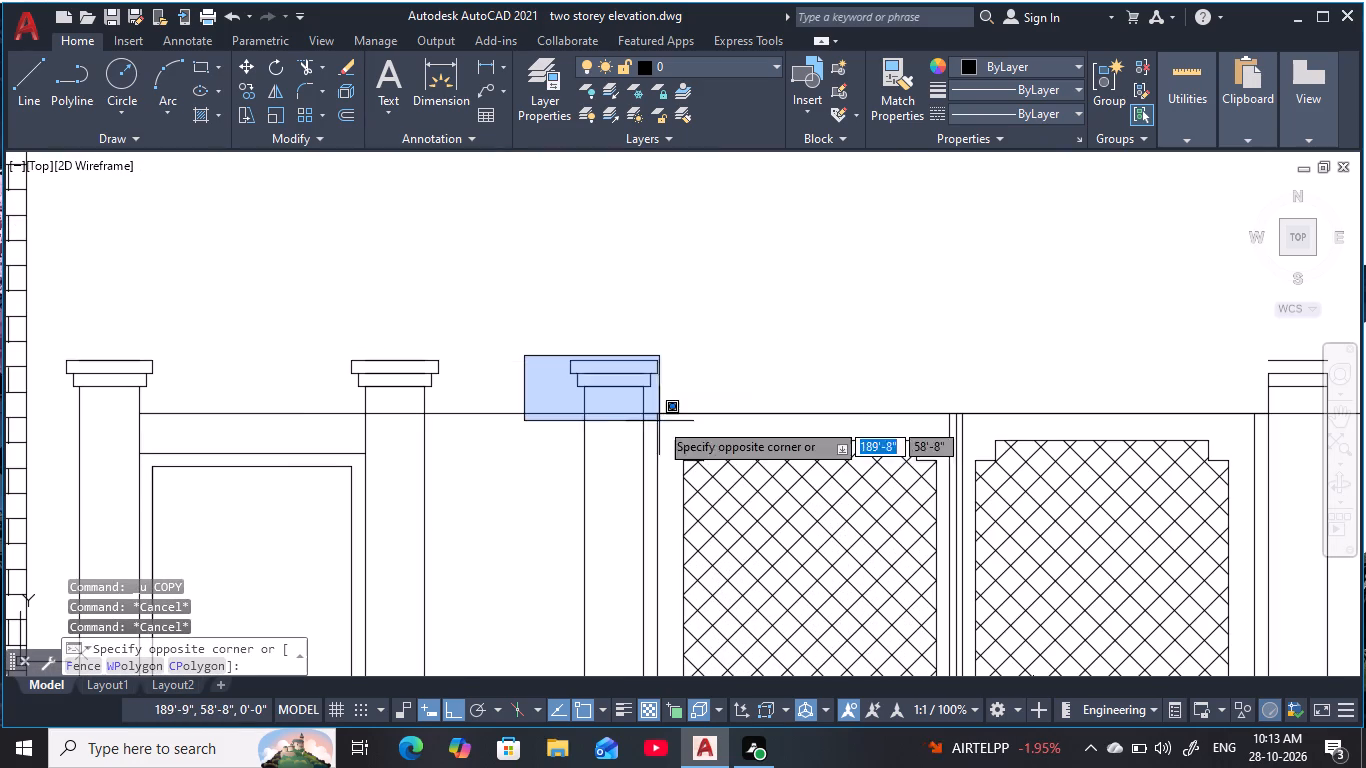
pyautogui.click(720, 402)
pyautogui.press('c')
pyautogui.press('o')
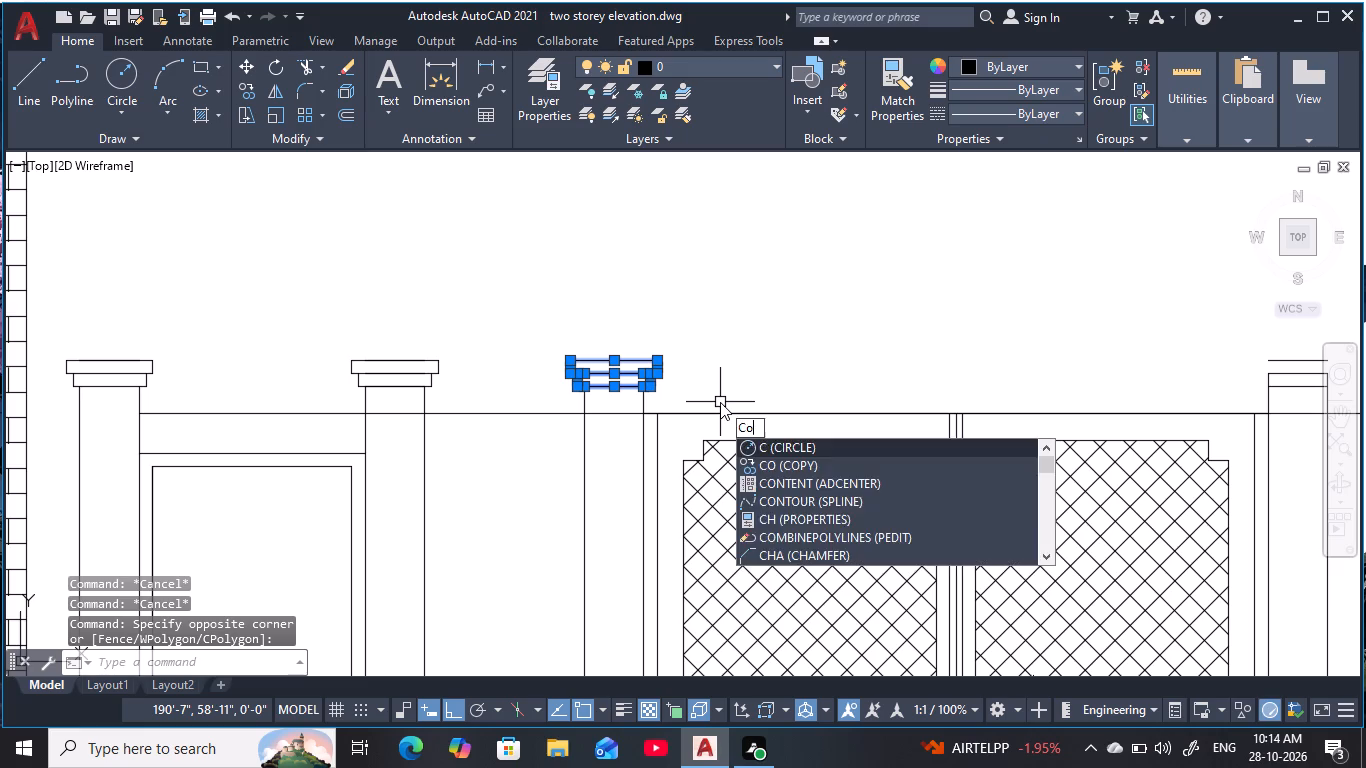
pyautogui.press('space')
pyautogui.scroll(3, 548, 395)
pyautogui.click(687, 368)
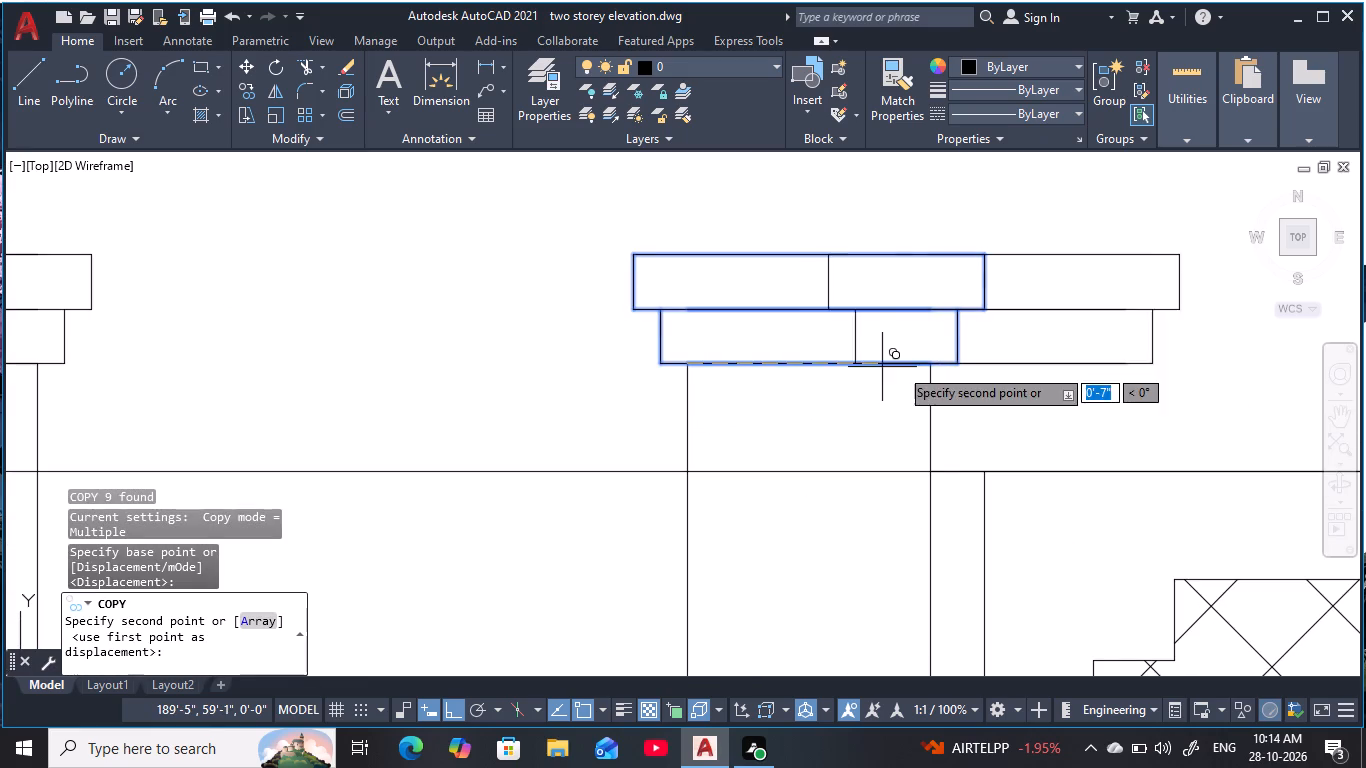
pyautogui.moveTo(899, 367); pyautogui.dragTo(409, 416, button='middle')
pyautogui.scroll(-2, 457, 417)
pyautogui.moveTo(786, 396); pyautogui.dragTo(261, 378, button='middle')
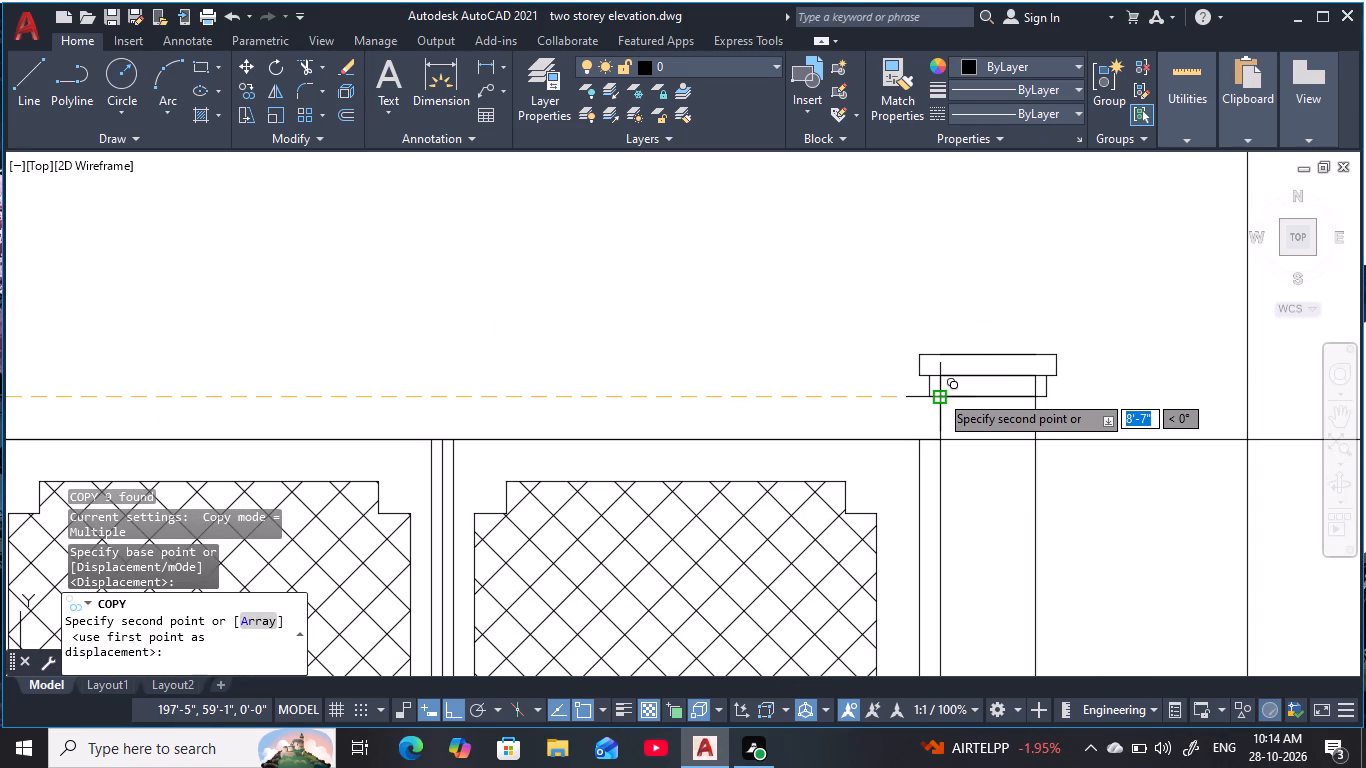
pyautogui.scroll(4, 936, 394)
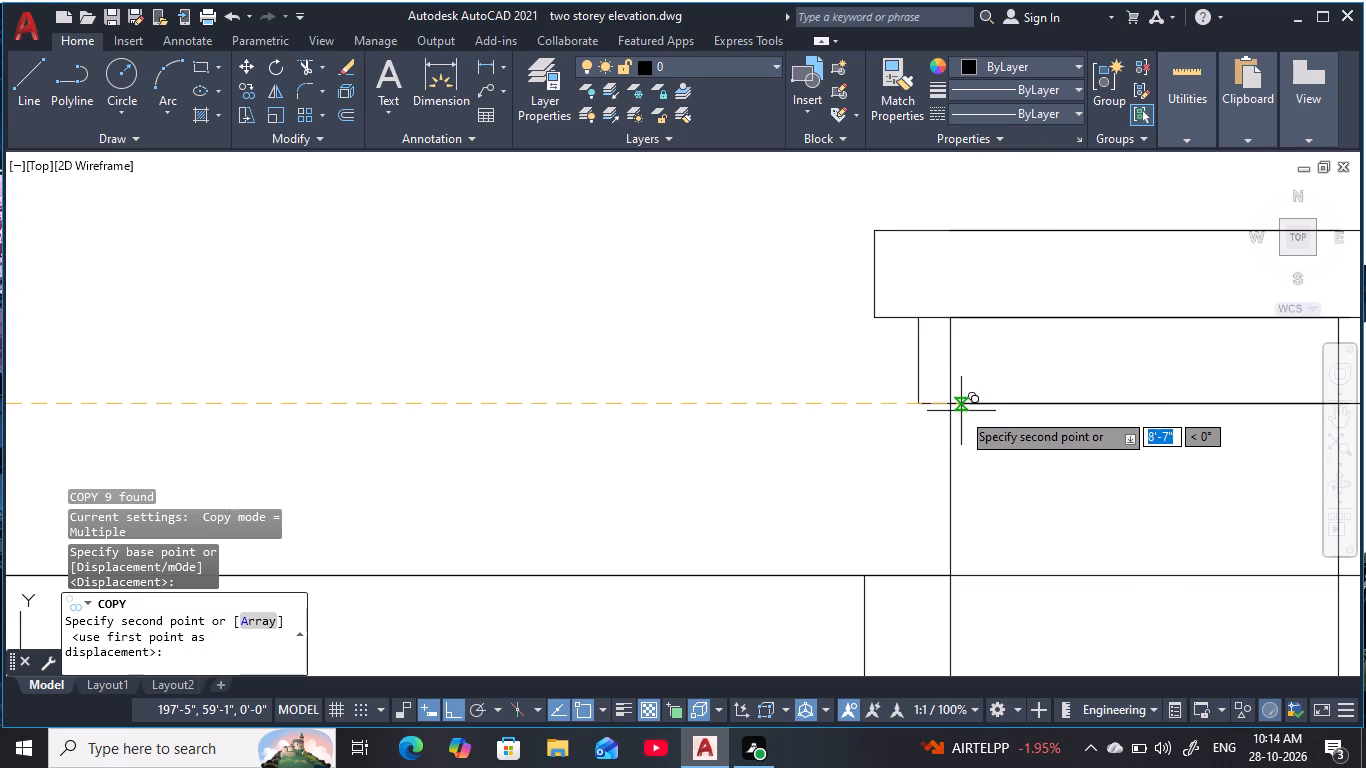
pyautogui.click(946, 405)
pyautogui.scroll(-4, 697, 400)
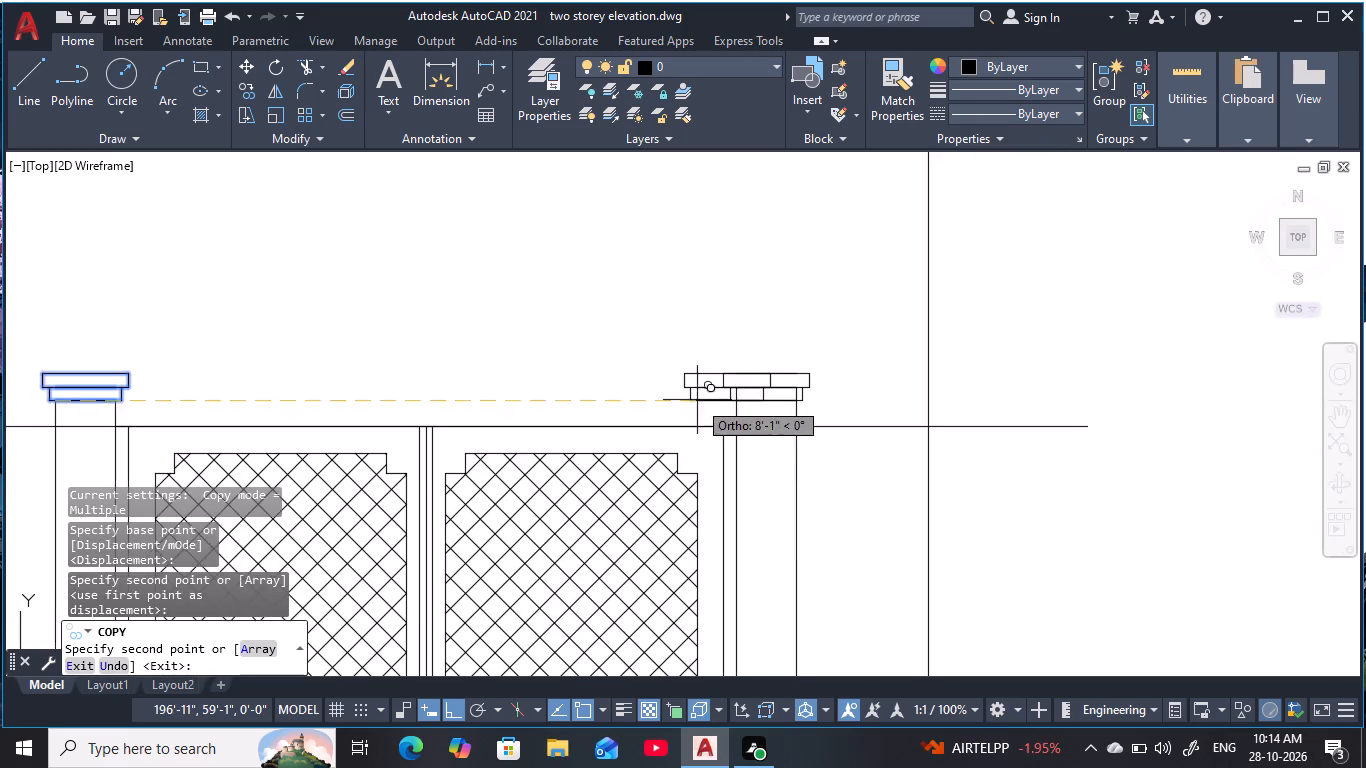
pyautogui.middleClick(697, 400)
pyautogui.press('Escape')
pyautogui.press('Escape')
pyautogui.press('Escape')
pyautogui.press('Escape')
pyautogui.scroll(4, 783, 393)
pyautogui.press('Escape')
pyautogui.press('Escape')
# Trim away the wide opening's right jamb edges that run through the lower tier of its cap.
pyautogui.write('tr')
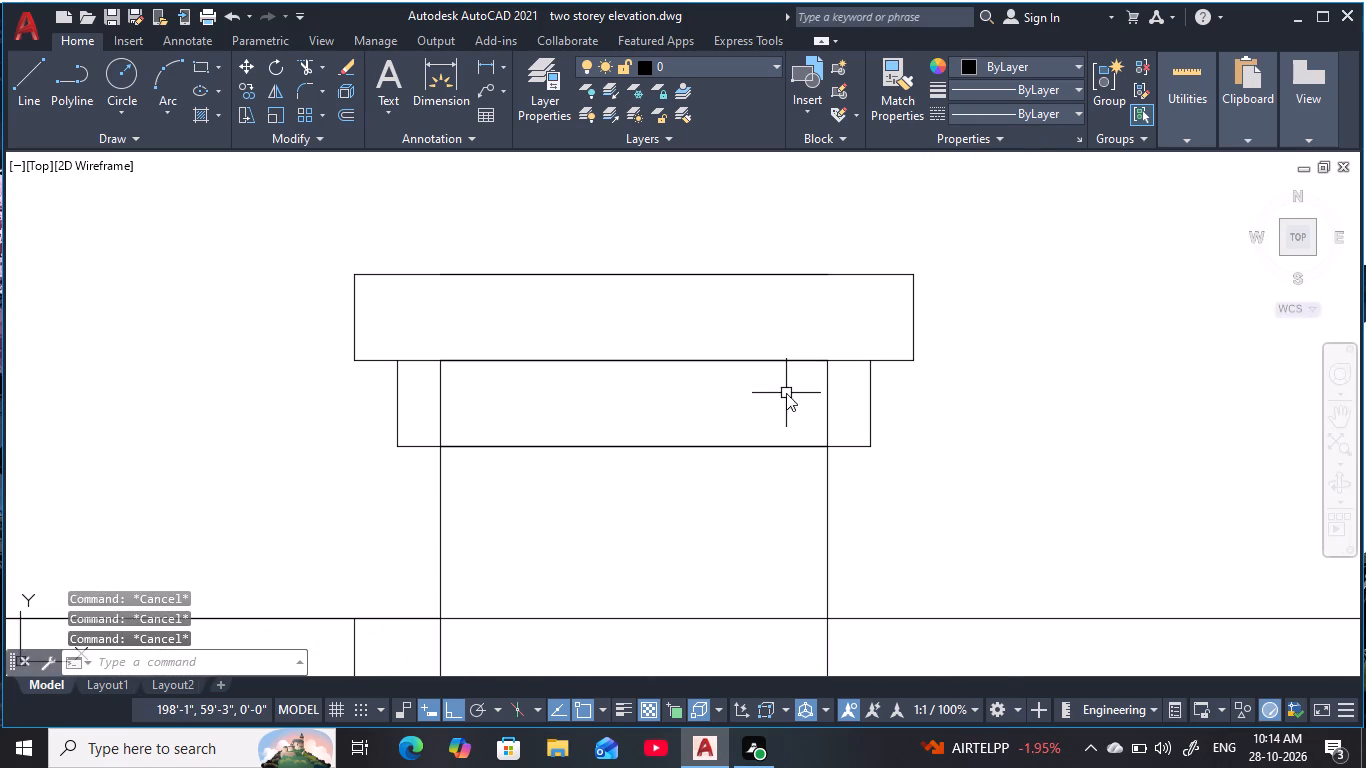
pyautogui.press('space')
pyautogui.moveTo(839, 402); pyautogui.dragTo(832, 404)
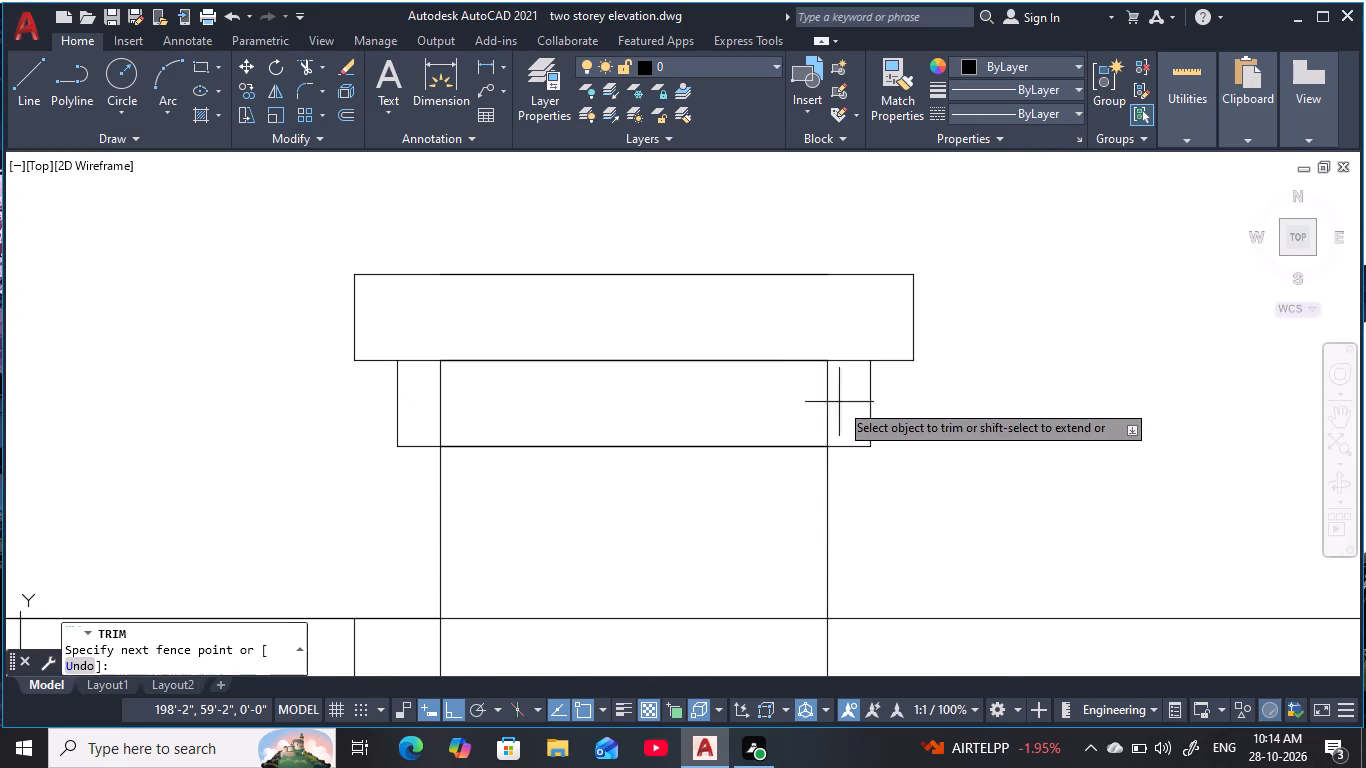
pyautogui.moveTo(832, 404); pyautogui.dragTo(430, 423)
pyautogui.press('Escape')
pyautogui.press('Escape')
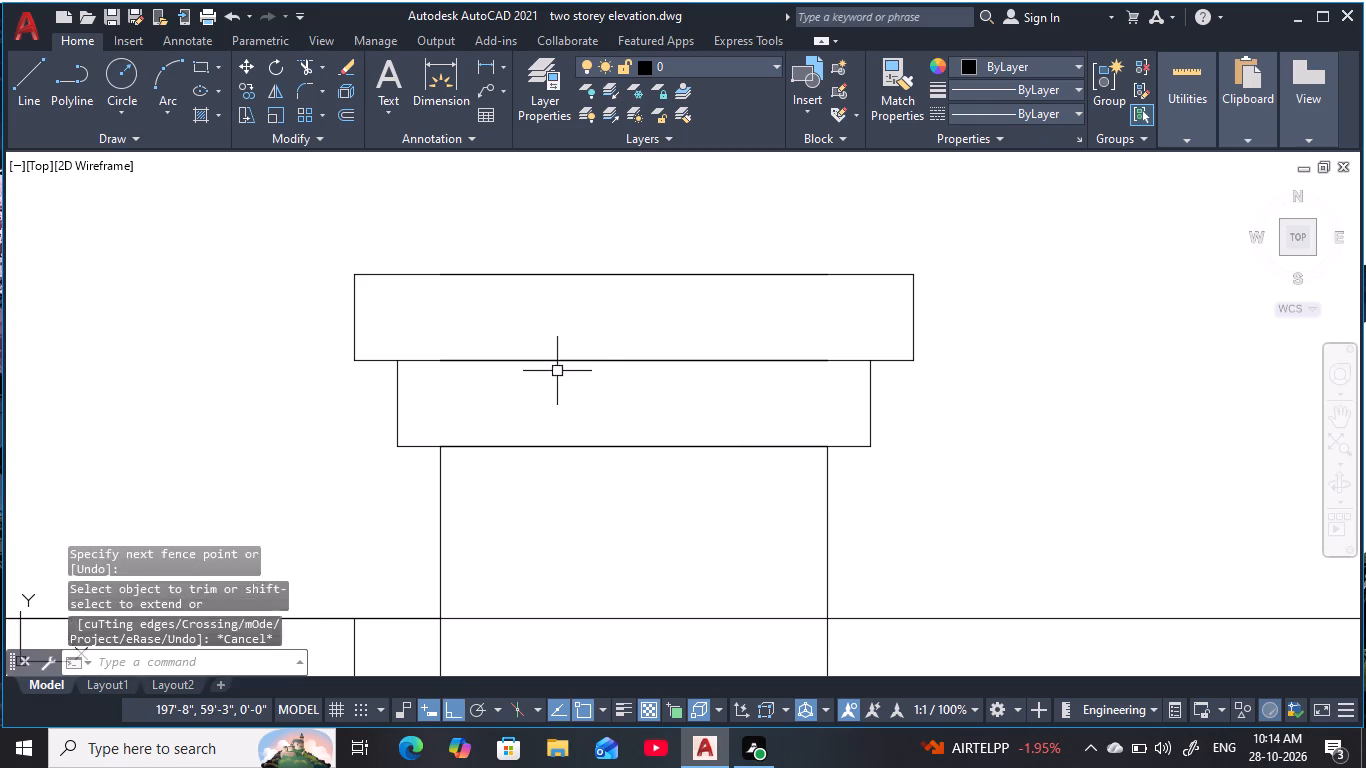
# Erase the two overlapping horizontal lines between the upper and lower tiers of the right jamb's cap.
pyautogui.click(577, 364)
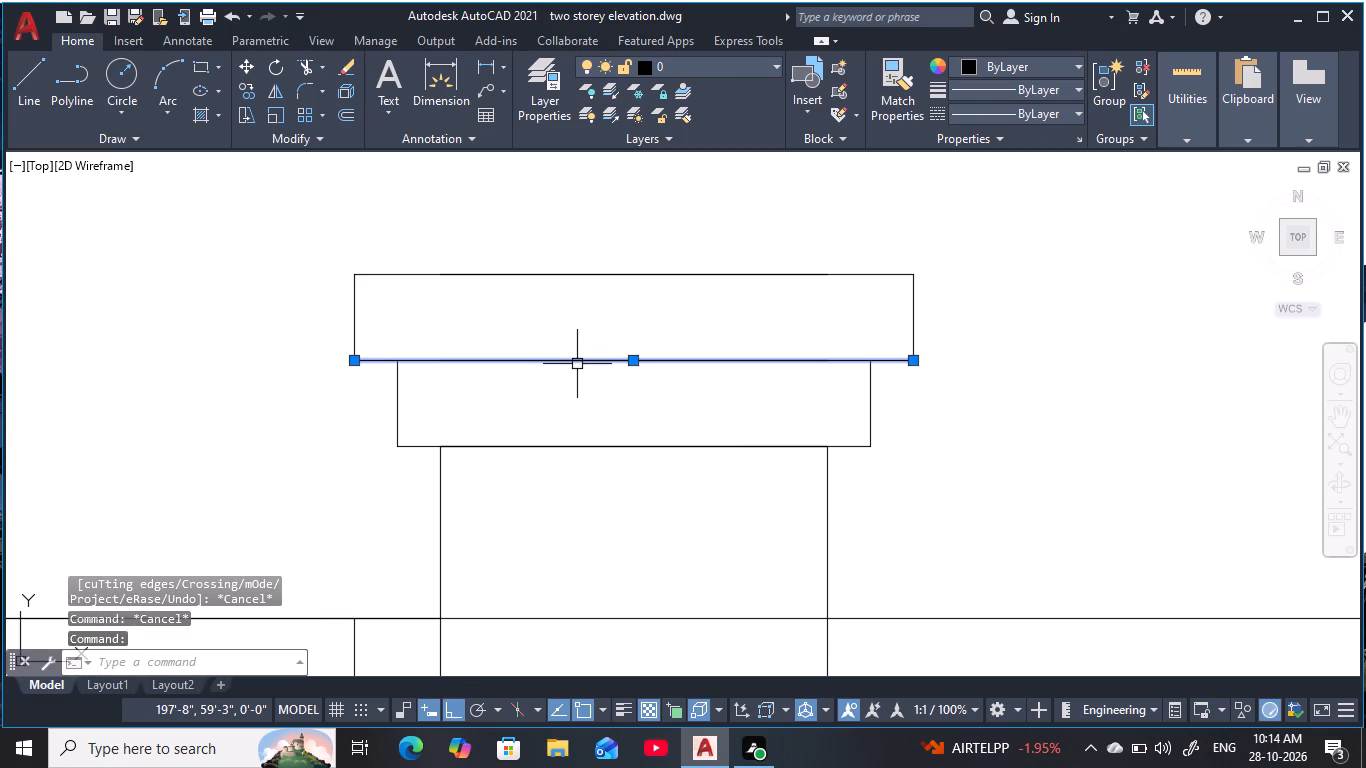
pyautogui.write('e')
pyautogui.press('space')
pyautogui.click(600, 369)
pyautogui.click(599, 350)
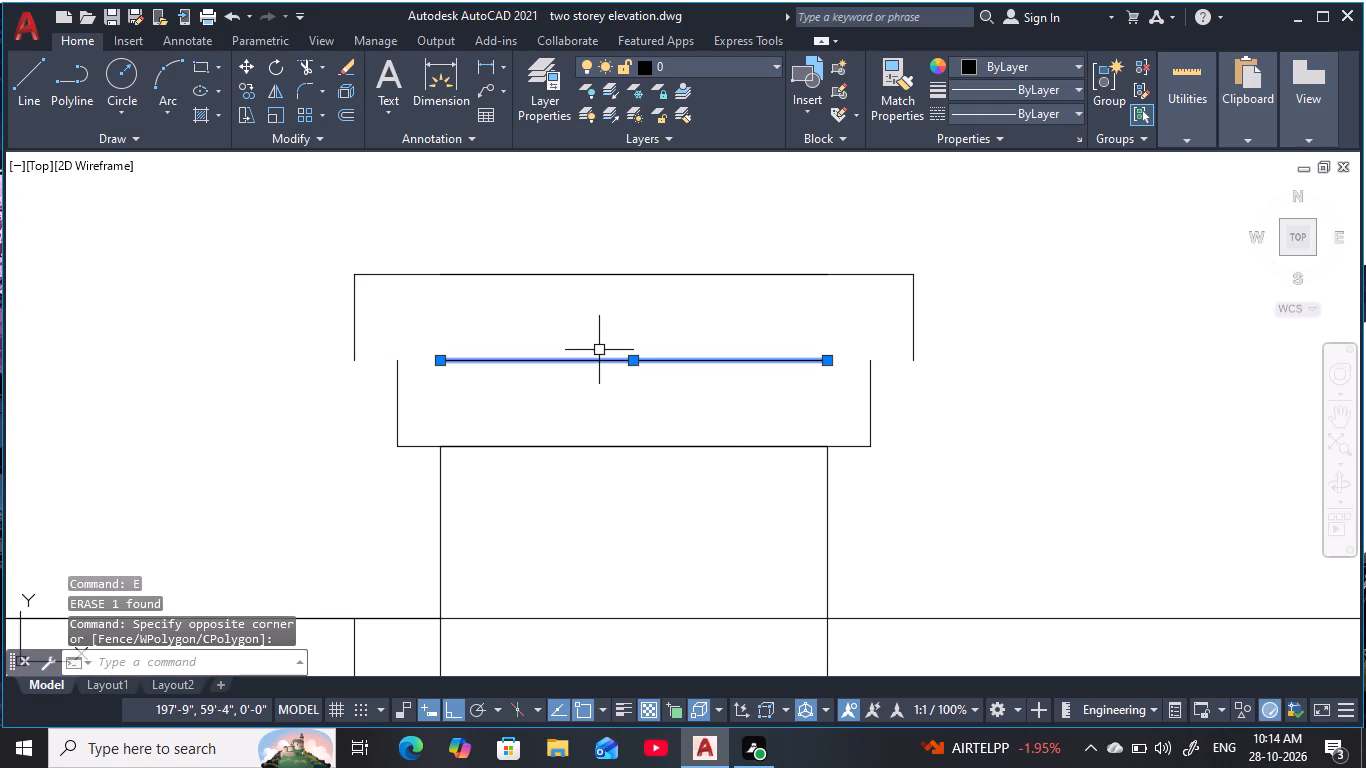
pyautogui.write('e')
pyautogui.press('space')
pyautogui.press('Escape')
pyautogui.press('Escape')
pyautogui.press('Escape')
pyautogui.press('Escape')
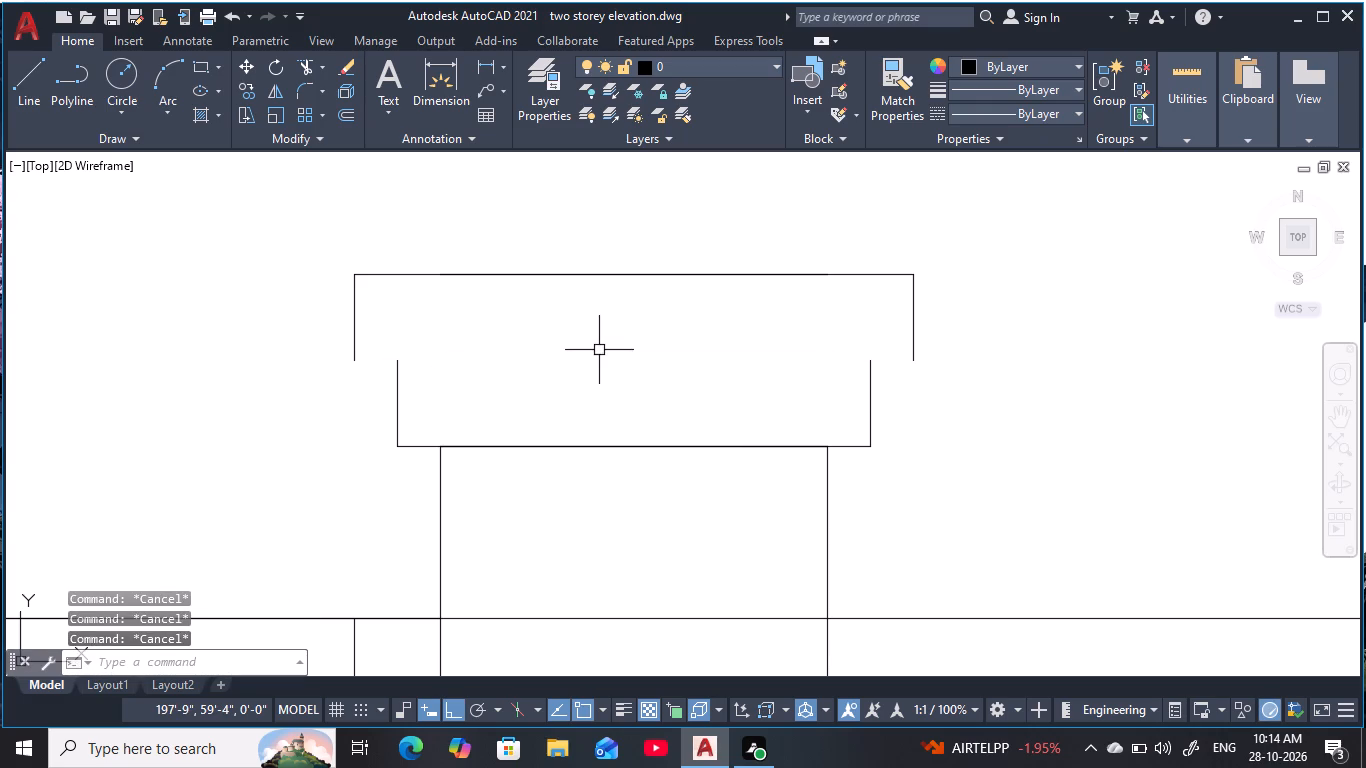
# Draw a 1'-1" line closing the bottom of the upper tier on the right jamb's cap.
pyautogui.write('l')
pyautogui.press('space')
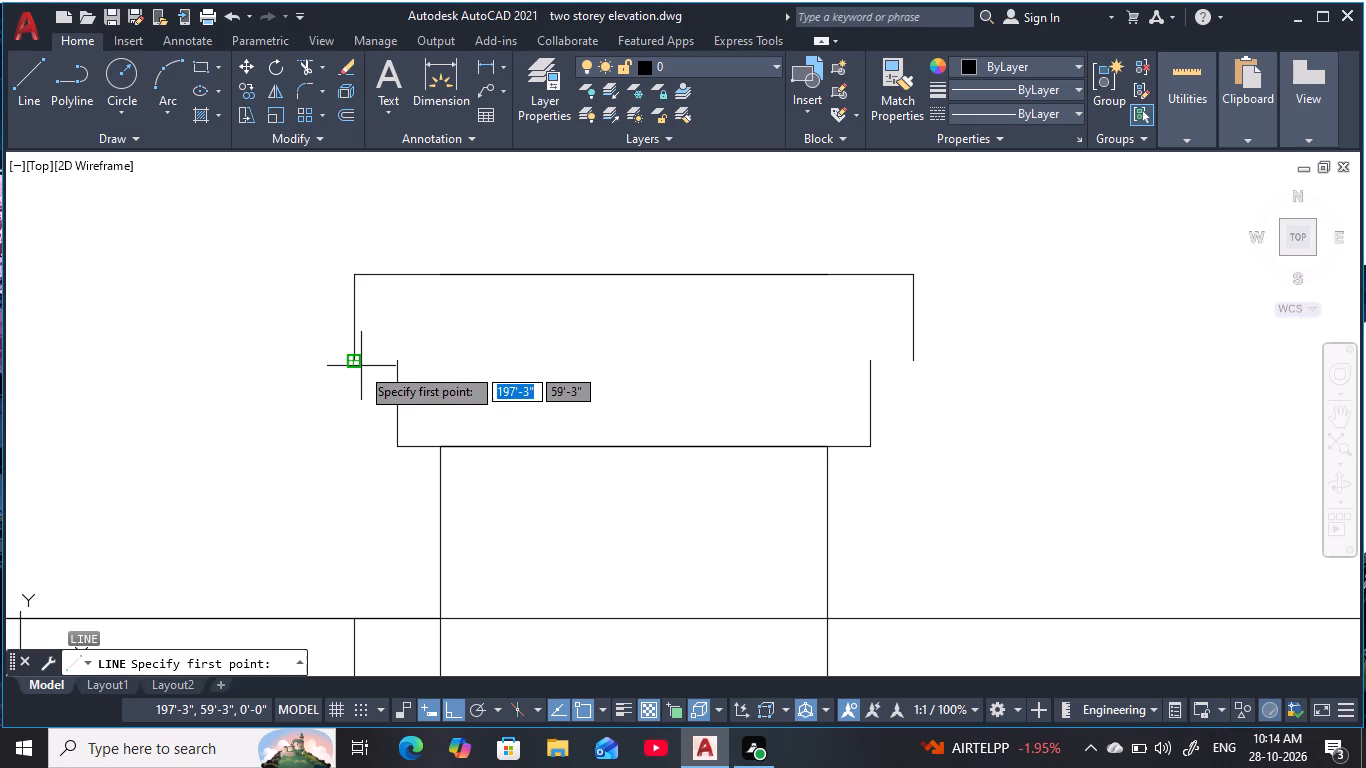
pyautogui.click(358, 363)
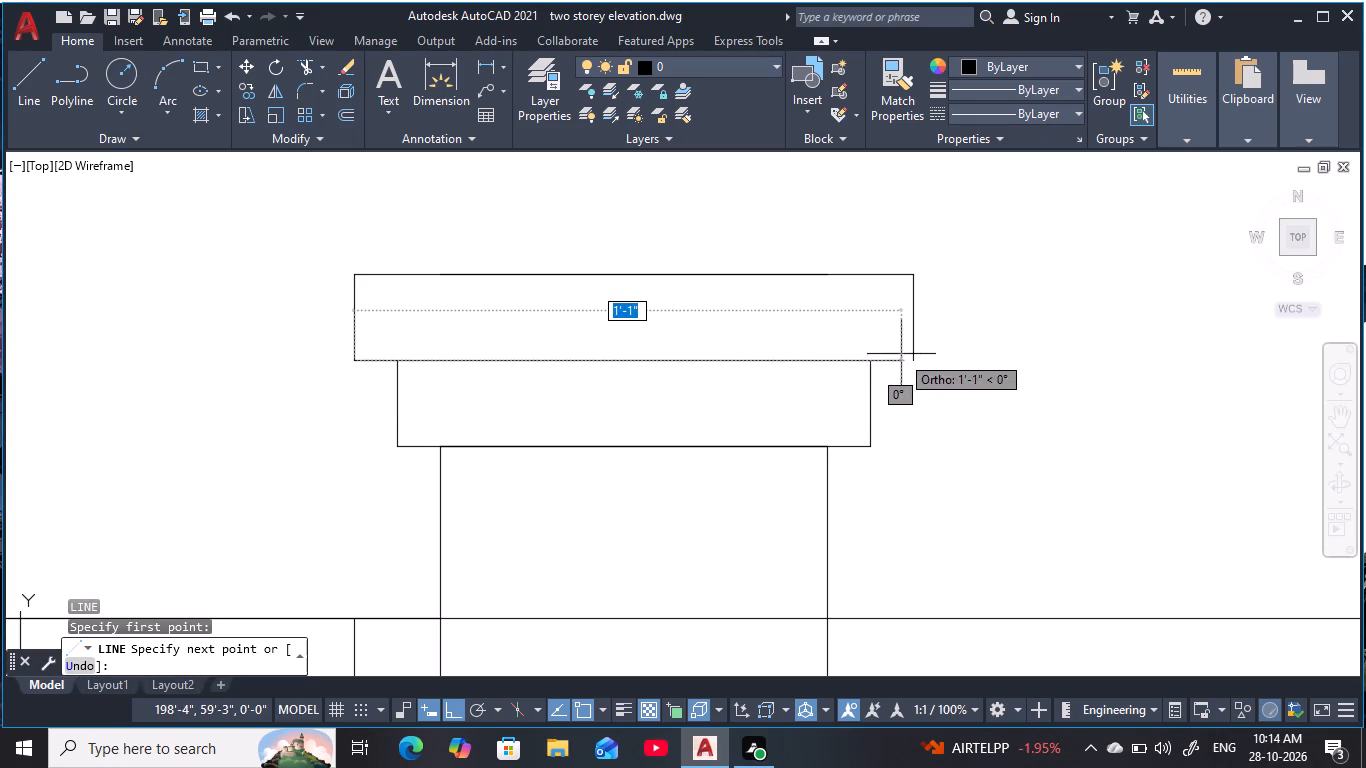
pyautogui.click(914, 362)
pyautogui.press('Escape')
pyautogui.press('Escape')
pyautogui.press('Escape')
pyautogui.press('Escape')
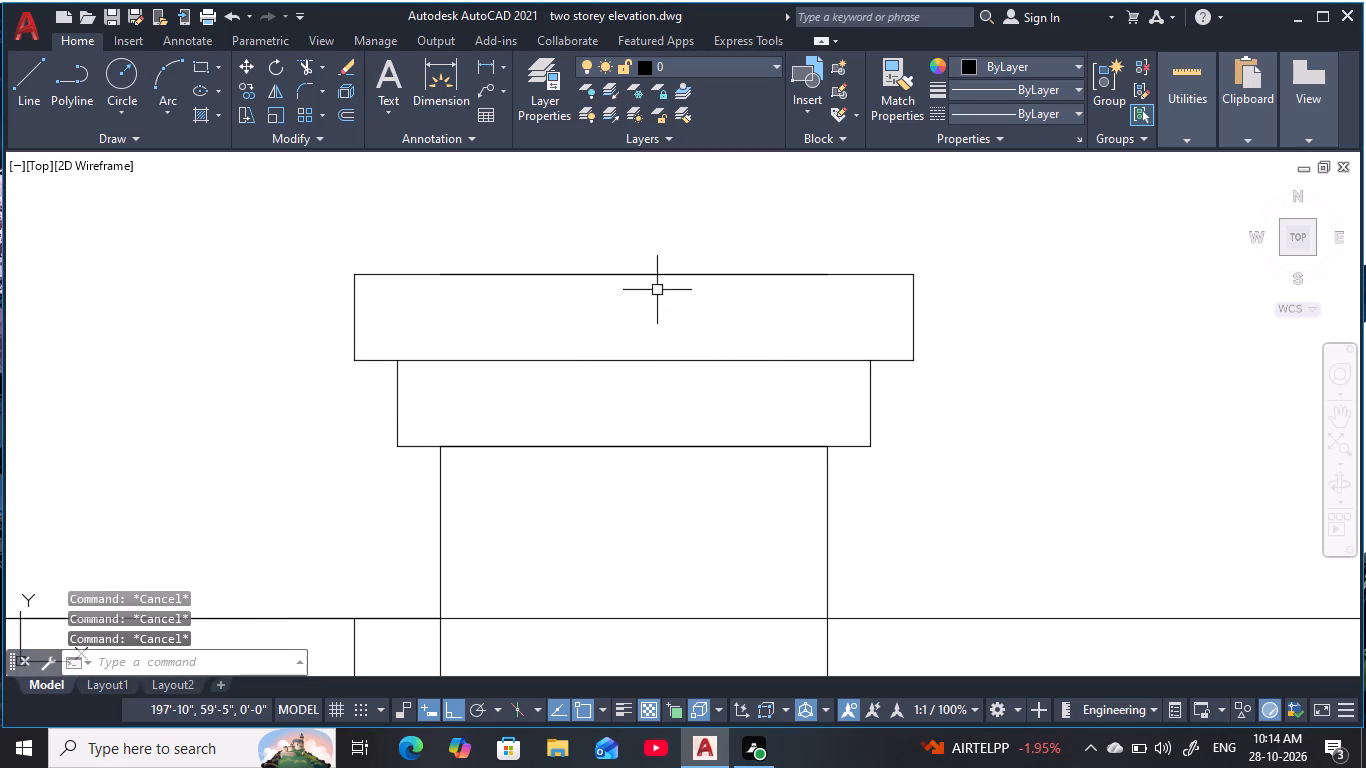
# Erase the two overlapping lines along the top of the right jamb's cap.
pyautogui.click(663, 275)
pyautogui.write('e')
pyautogui.press('space')
pyautogui.click(663, 275)
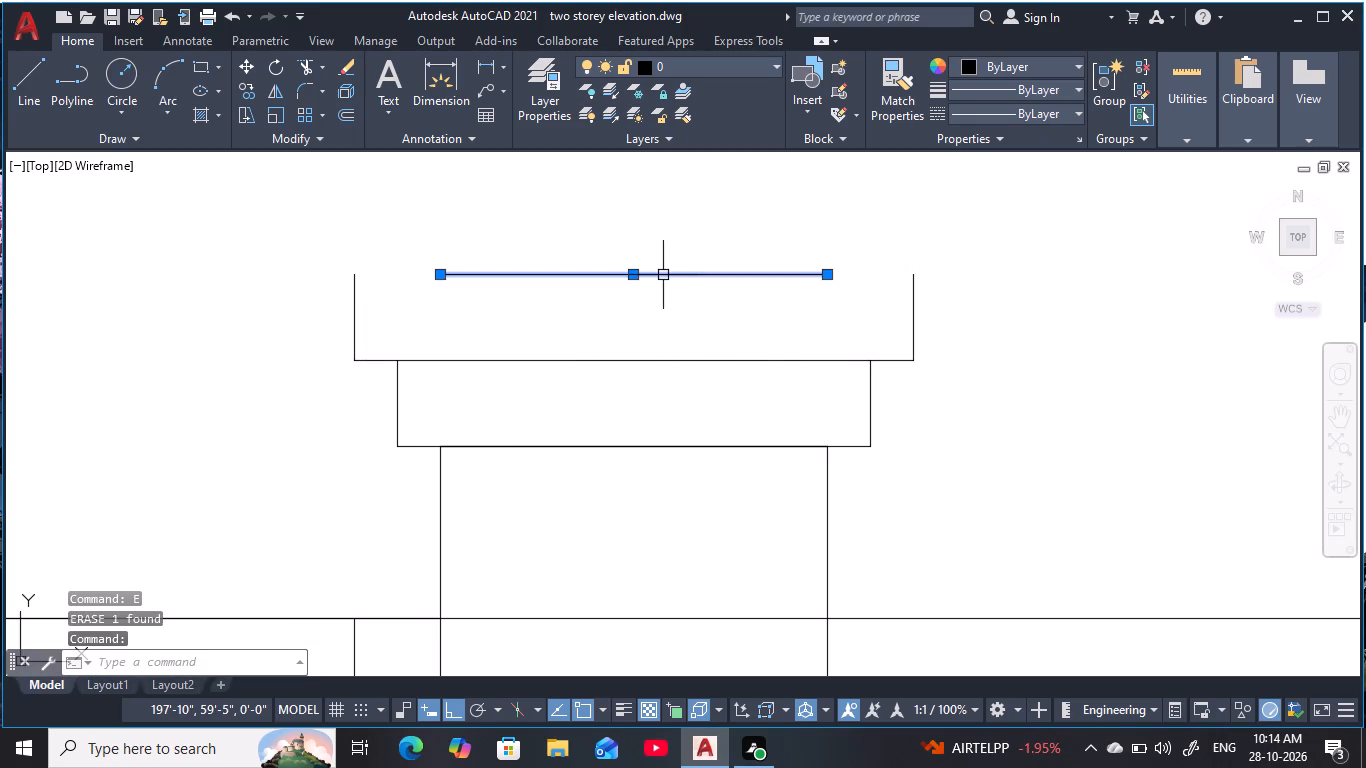
pyautogui.write('e')
pyautogui.press('space')
pyautogui.press('Escape')
pyautogui.press('Escape')
pyautogui.press('Escape')
# Draw a single 1'-1" line closing the top of the right jamb's cap, from its left corner to its right corner.
pyautogui.write('l')
pyautogui.press('space')
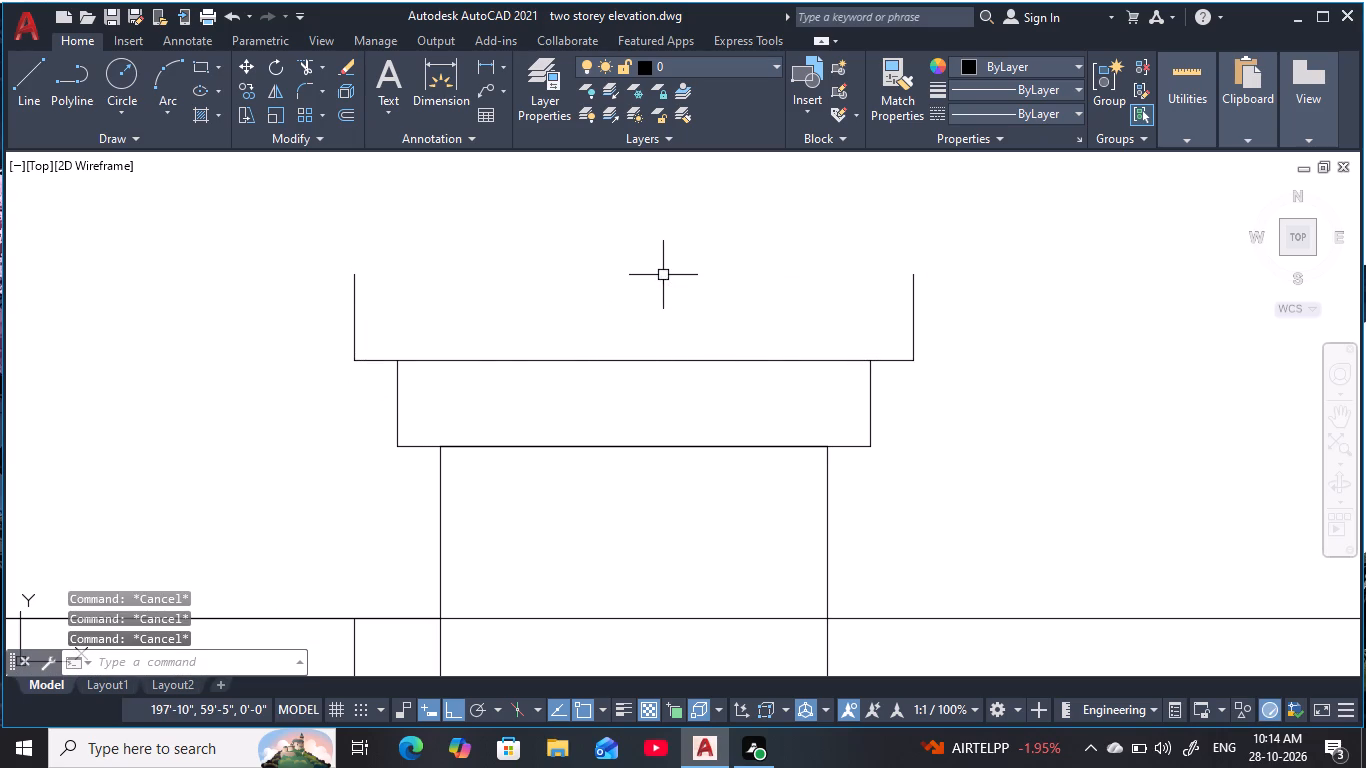
pyautogui.click(349, 281)
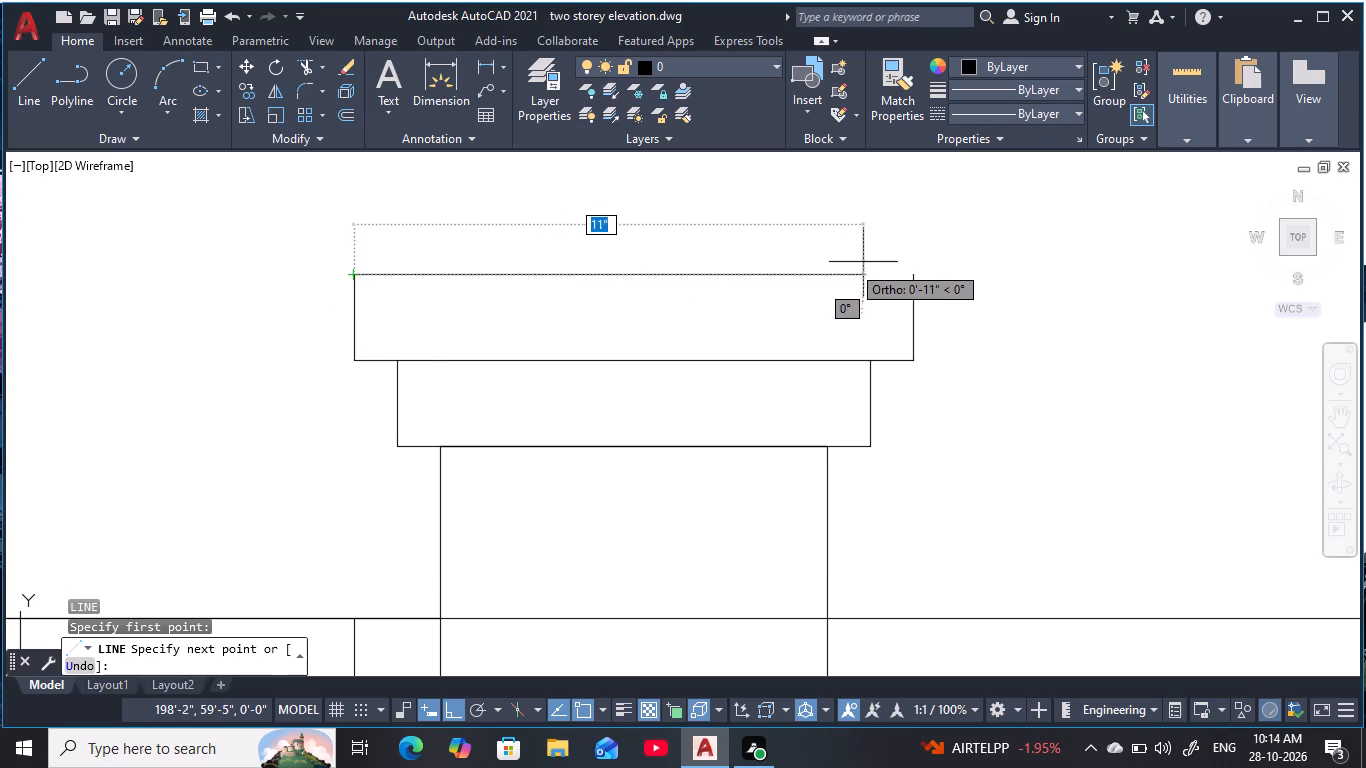
pyautogui.click(913, 272)
pyautogui.press('Escape')
pyautogui.press('Escape')
pyautogui.scroll(-2, 604, 364)
pyautogui.press('Escape')
pyautogui.press('Escape')
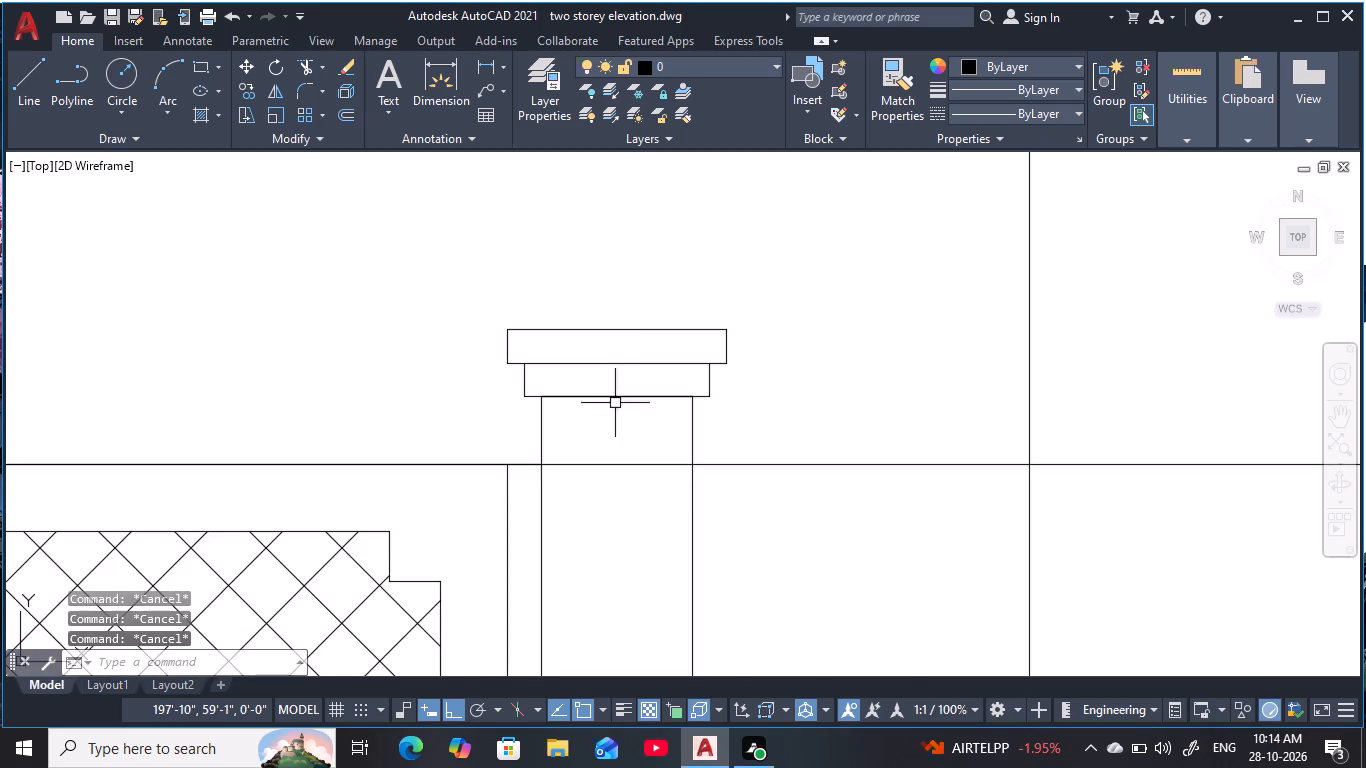
pyautogui.press('Escape')
# Erase the overlapping lines along the base of the lower tier on the right jamb's cap.
pyautogui.scroll(3, 618, 422)
pyautogui.moveTo(618, 421); pyautogui.dragTo(639, 446, button='middle')
pyautogui.press('Escape')
pyautogui.press('Escape')
pyautogui.click(648, 391)
pyautogui.click(559, 300)
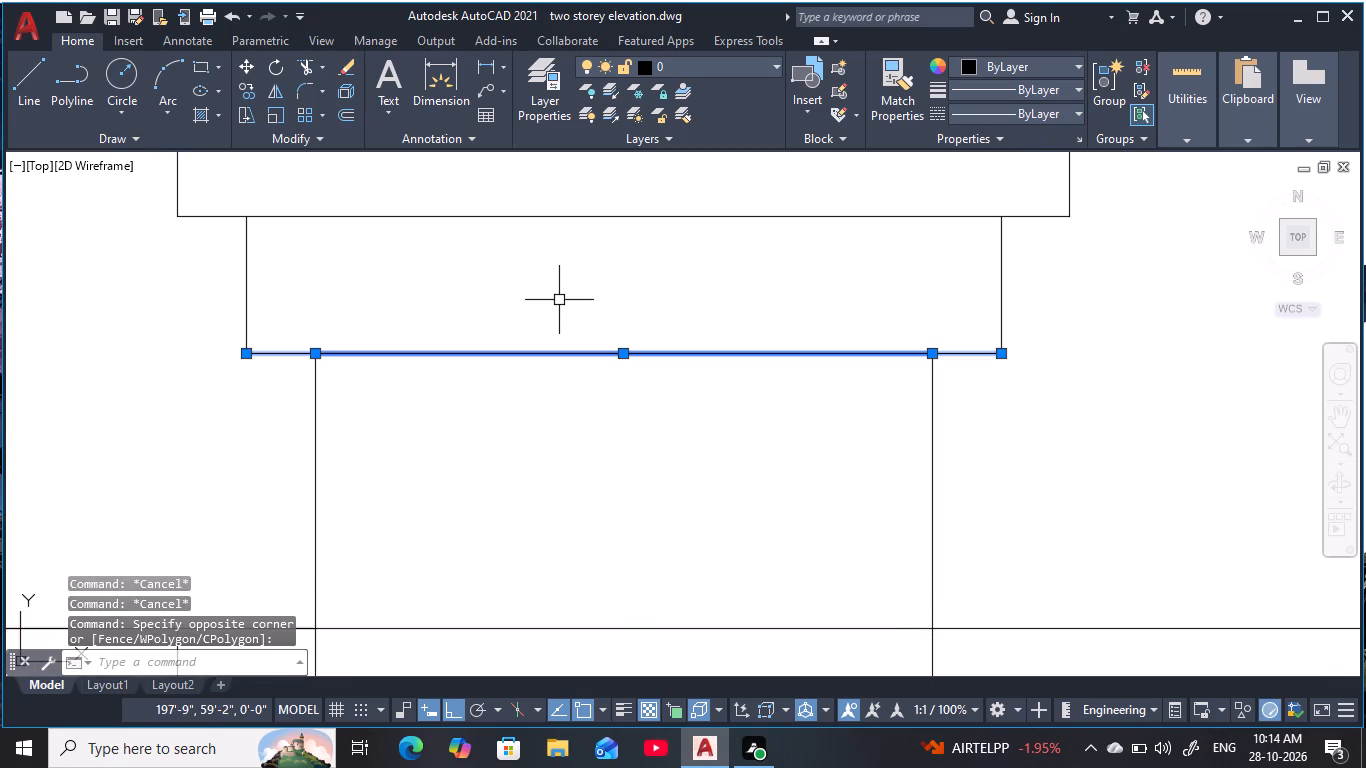
pyautogui.write('e')
pyautogui.press('space')
# Draw a single line about 11" long closing the base of the lower tier on the right jamb's cap.
pyautogui.press('l')
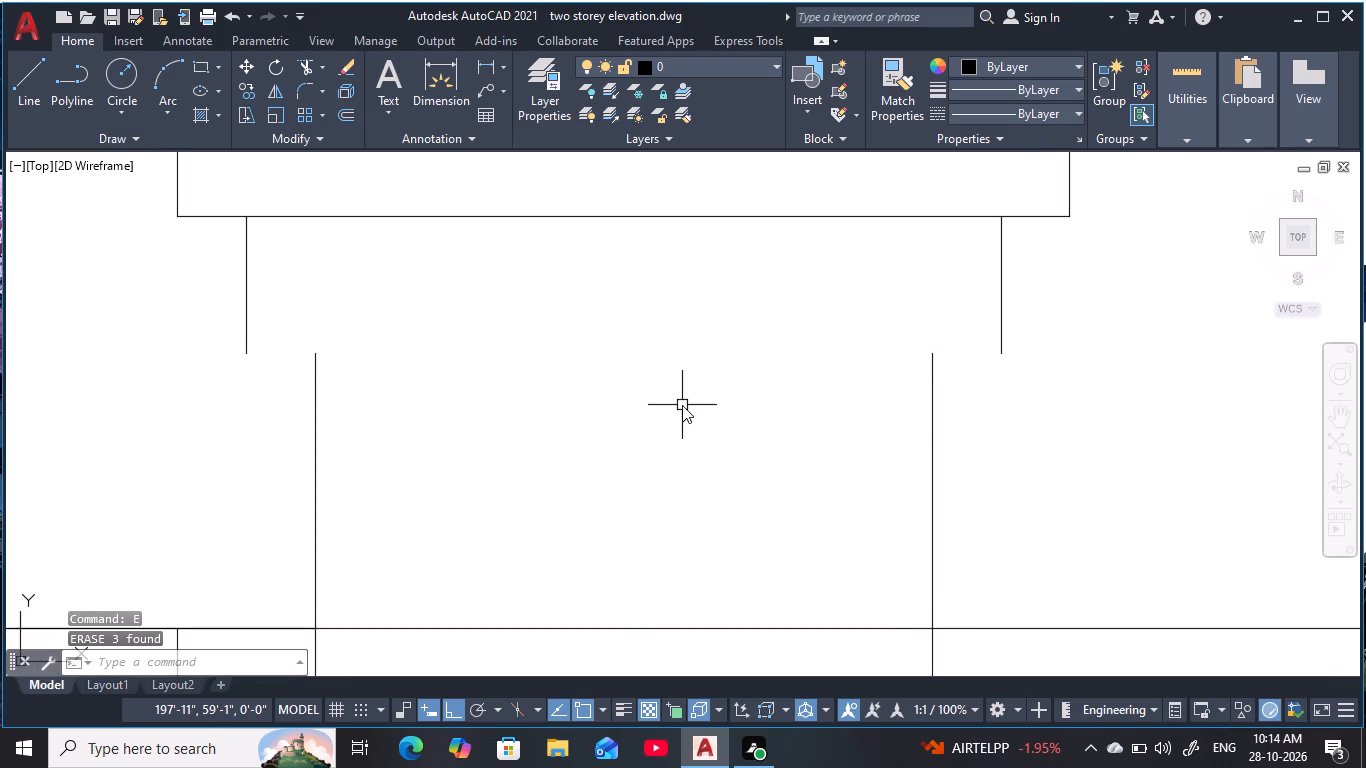
pyautogui.press('space')
pyautogui.click(247, 349)
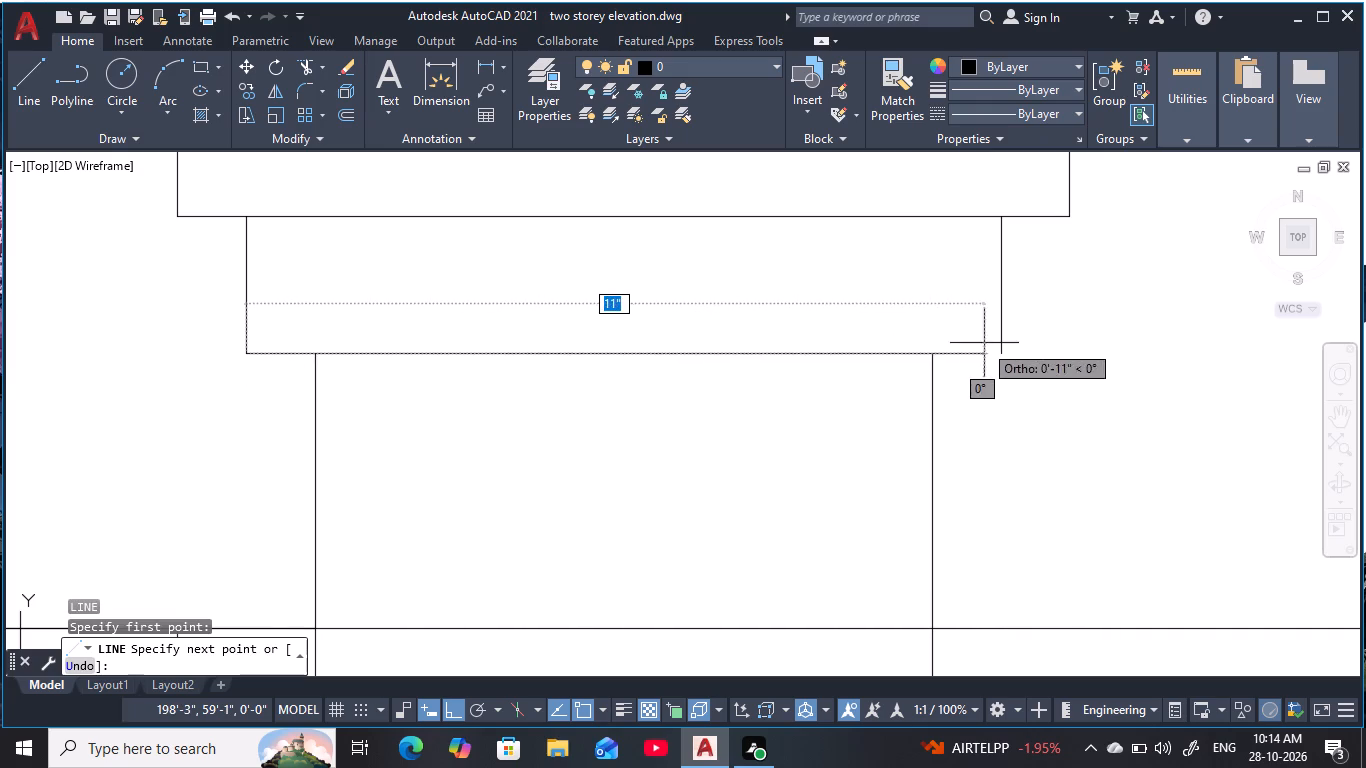
pyautogui.click(1004, 349)
pyautogui.press('Escape')
pyautogui.scroll(-3, 699, 394)
pyautogui.press('Escape')
pyautogui.press('Escape')
pyautogui.scroll(-2, 694, 394)
# Erase the overlapping lines along the base of the lower tier on the wide opening's left jamb cap.
pyautogui.moveTo(696, 394); pyautogui.dragTo(747, 383, button='middle')
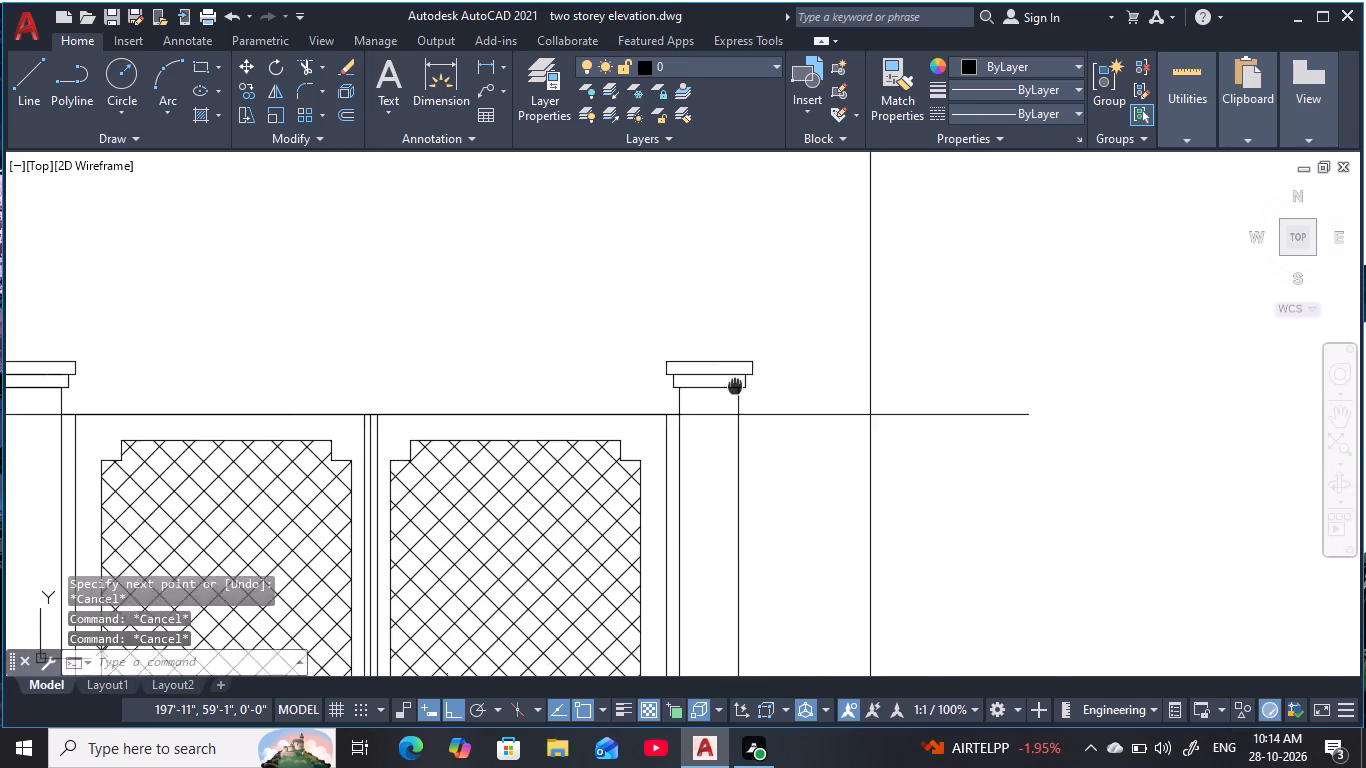
pyautogui.moveTo(747, 383); pyautogui.dragTo(904, 341, button='middle')
pyautogui.moveTo(185, 353); pyautogui.dragTo(226, 352, button='middle')
pyautogui.scroll(3, 222, 349)
pyautogui.moveTo(224, 348); pyautogui.dragTo(456, 495, button='middle')
pyautogui.press('Escape')
pyautogui.press('Escape')
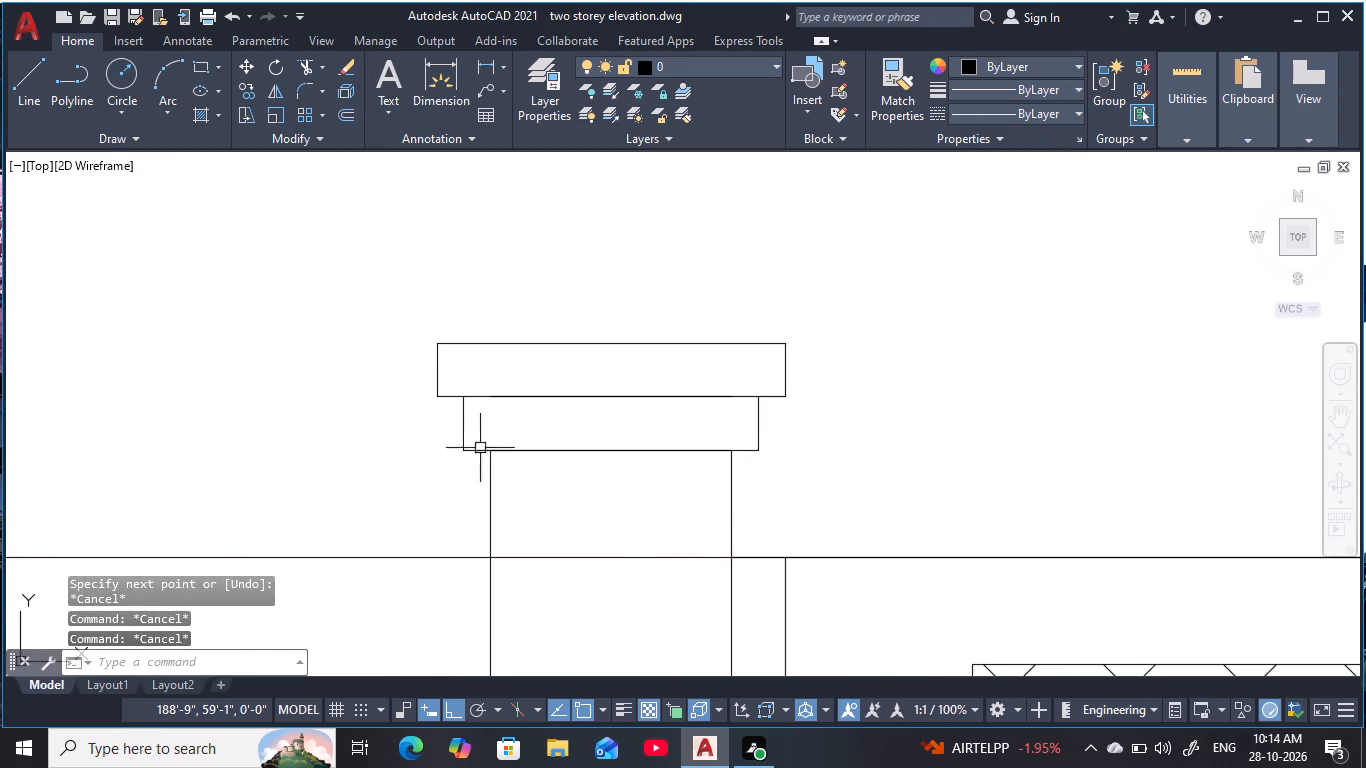
pyautogui.press('Escape')
pyautogui.scroll(2, 506, 424)
pyautogui.moveTo(506, 423); pyautogui.dragTo(326, 379, button='middle')
pyautogui.press('Escape')
pyautogui.press('Escape')
pyautogui.click(479, 288)
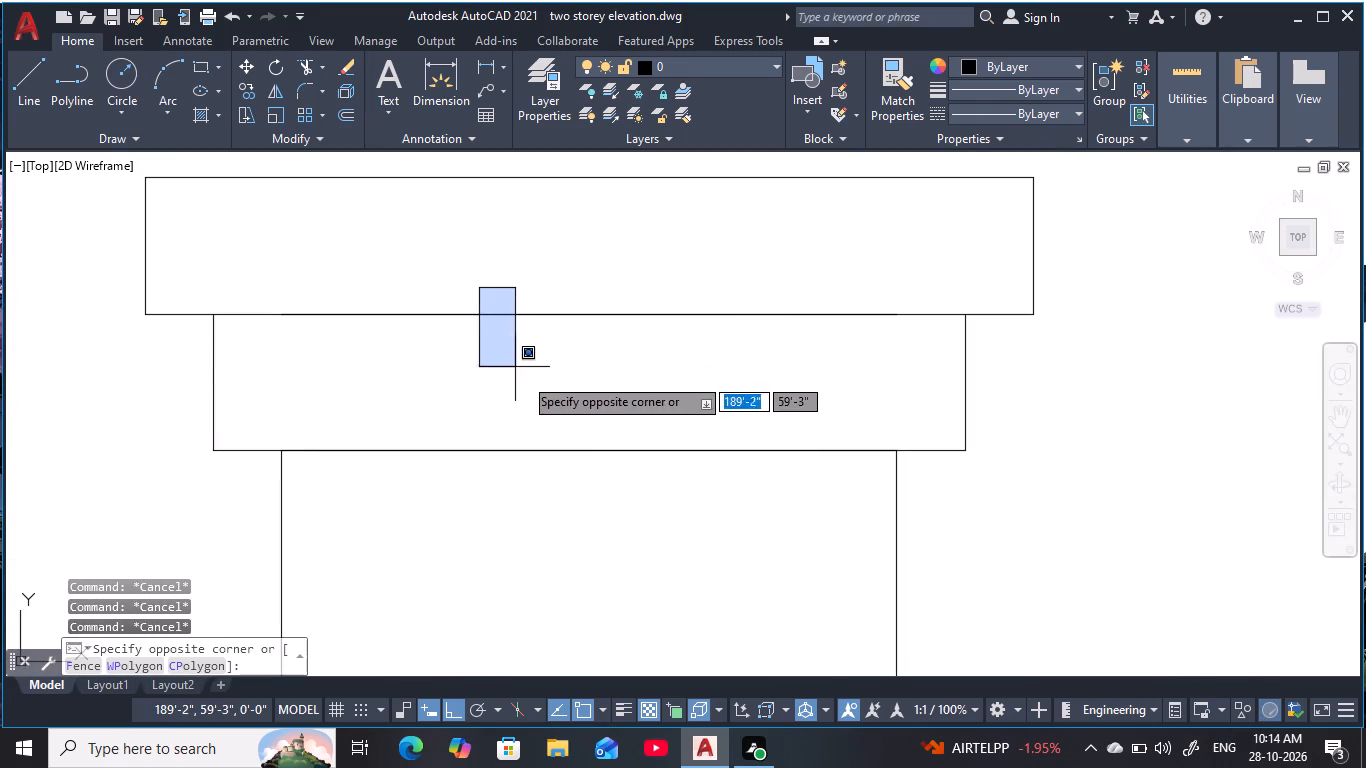
pyautogui.press('Escape')
pyautogui.press('Escape')
pyautogui.click(571, 487)
pyautogui.click(535, 442)
pyautogui.write('e')
pyautogui.press('space')
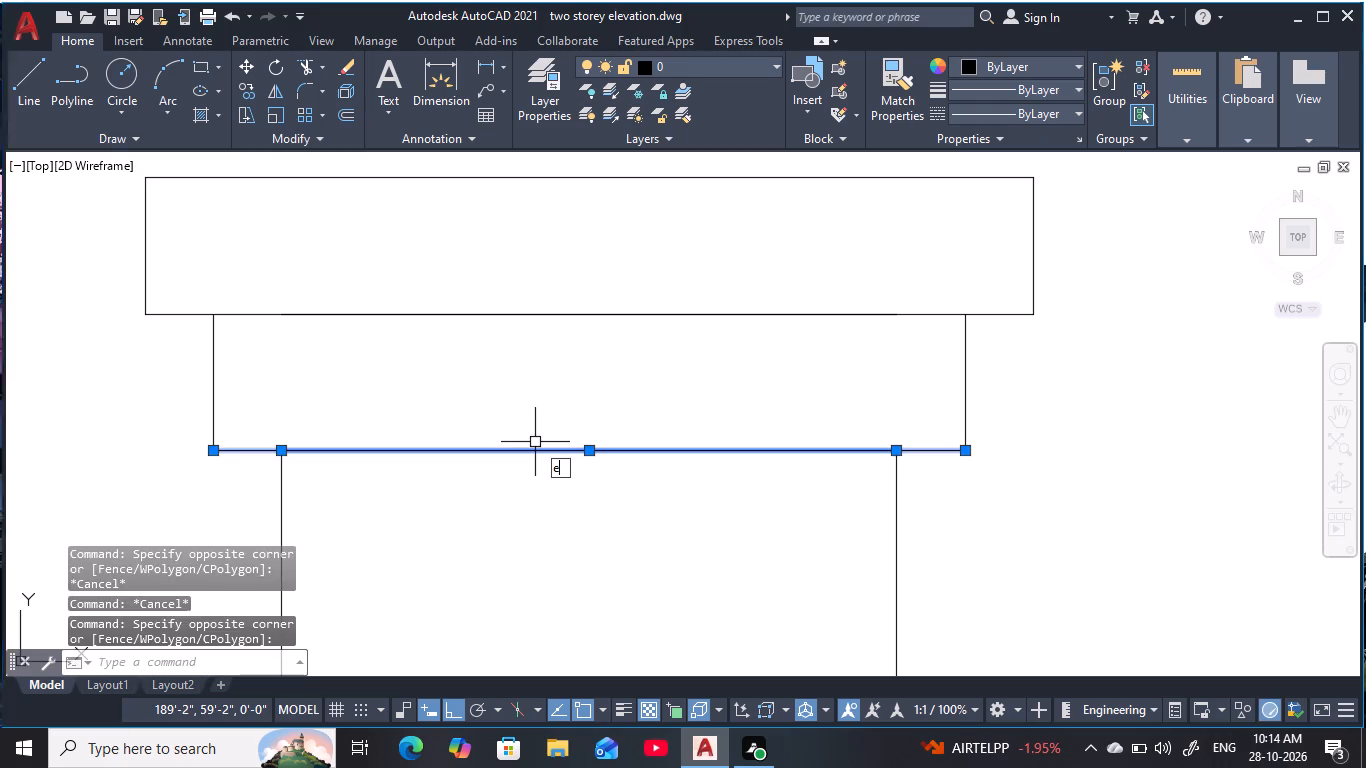
# Draw a single line about 11" long across the base of the left jamb cap's lower tier, joining its two side edges.
pyautogui.press('l')
pyautogui.press('space')
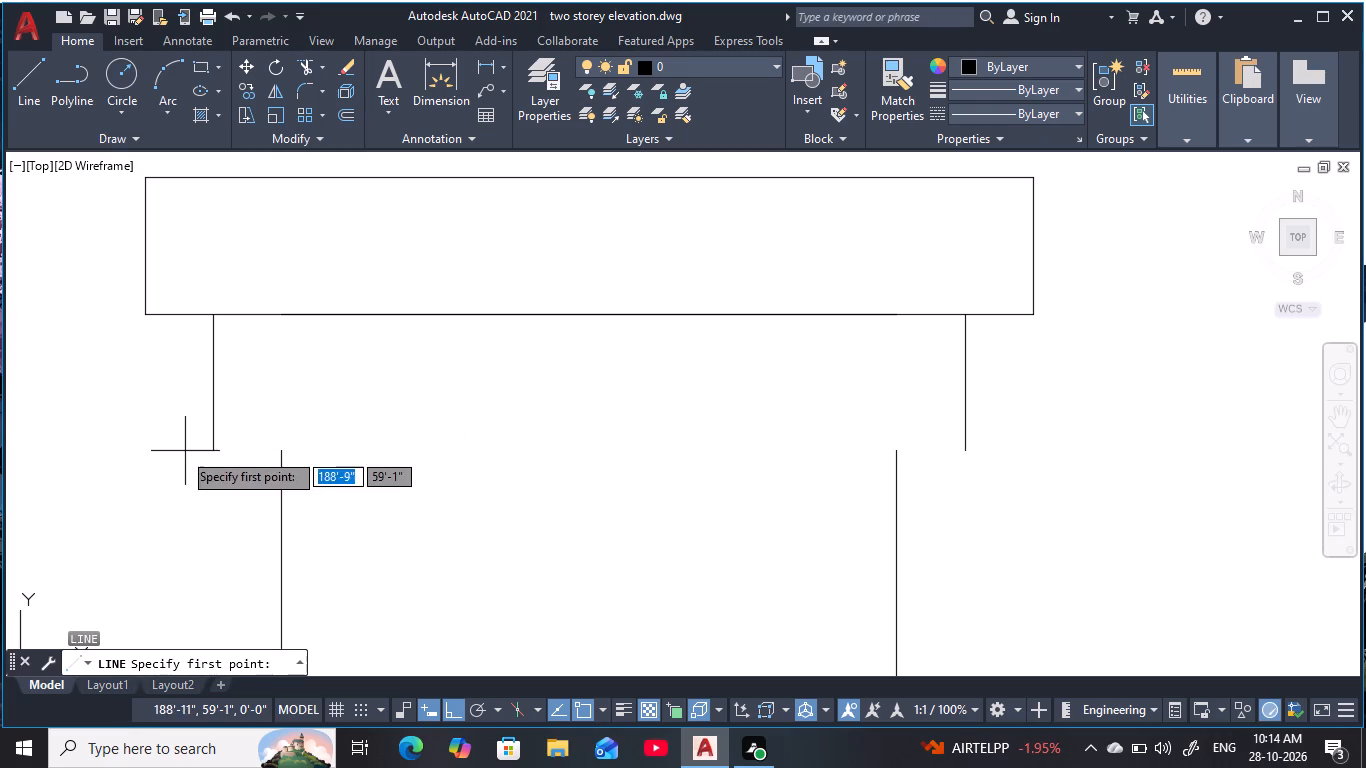
pyautogui.click(214, 451)
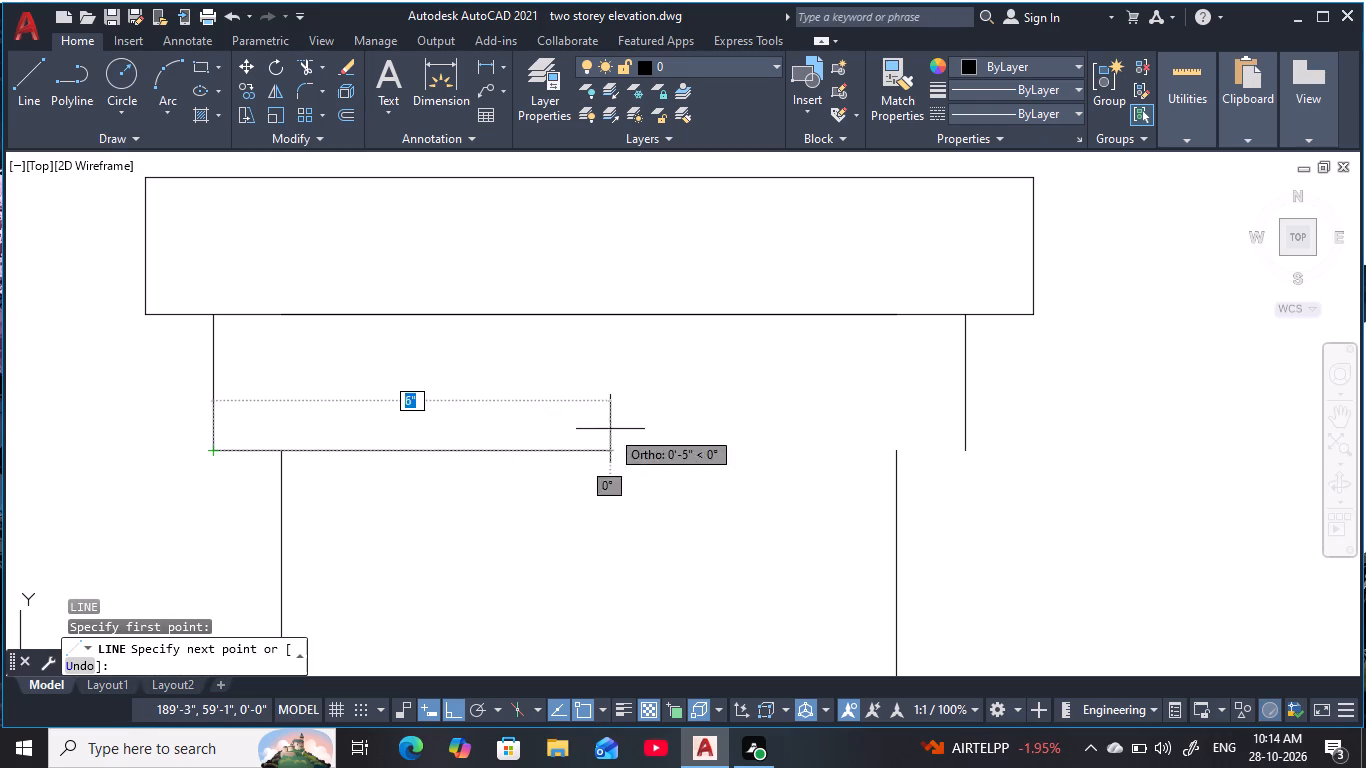
pyautogui.click(964, 450)
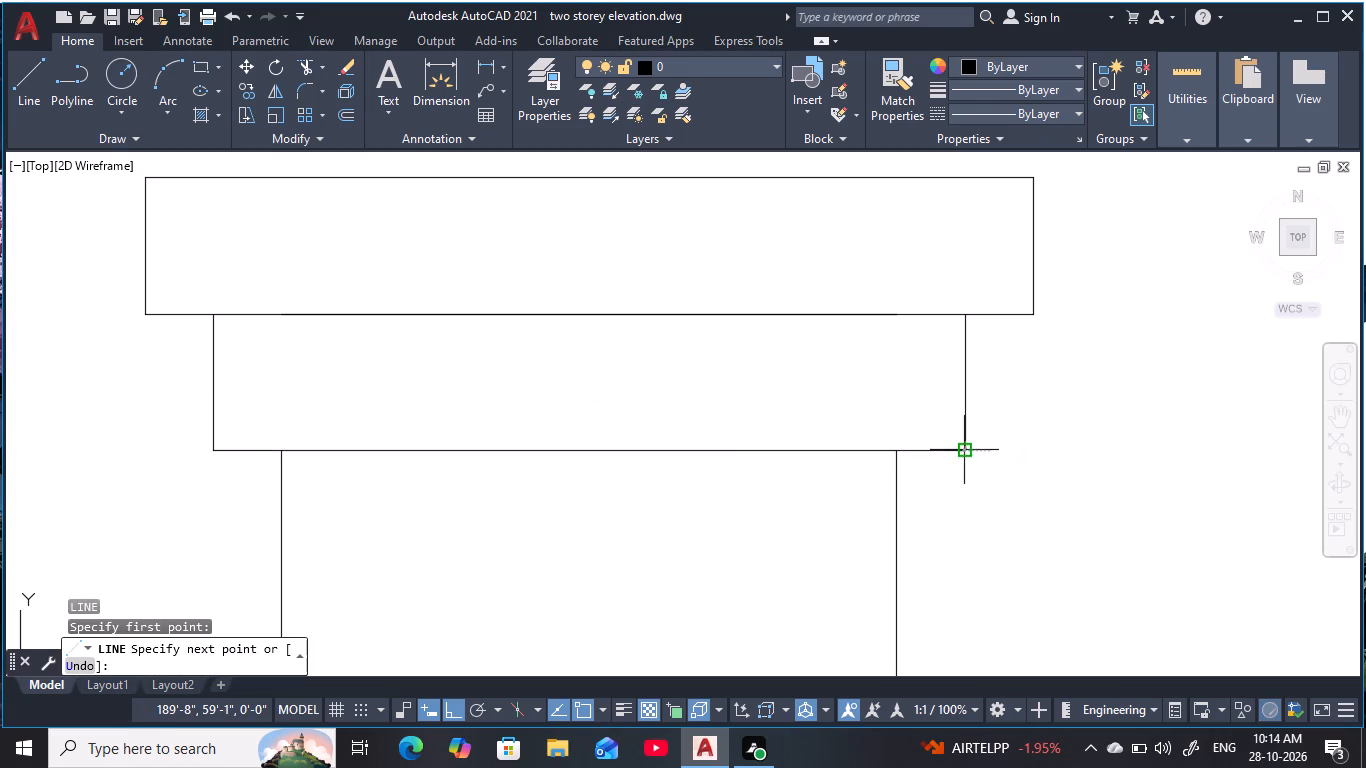
pyautogui.press('Escape')
pyautogui.press('Escape')
pyautogui.press('Escape')
# Erase the two overlapping horizontal lines between the upper and lower tiers of the left jamb's cap.
pyautogui.moveTo(336, 367); pyautogui.dragTo(400, 473, button='middle')
pyautogui.scroll(-2, 400, 473)
pyautogui.press('Escape')
pyautogui.press('Escape')
pyautogui.press('Escape')
pyautogui.click(489, 453)
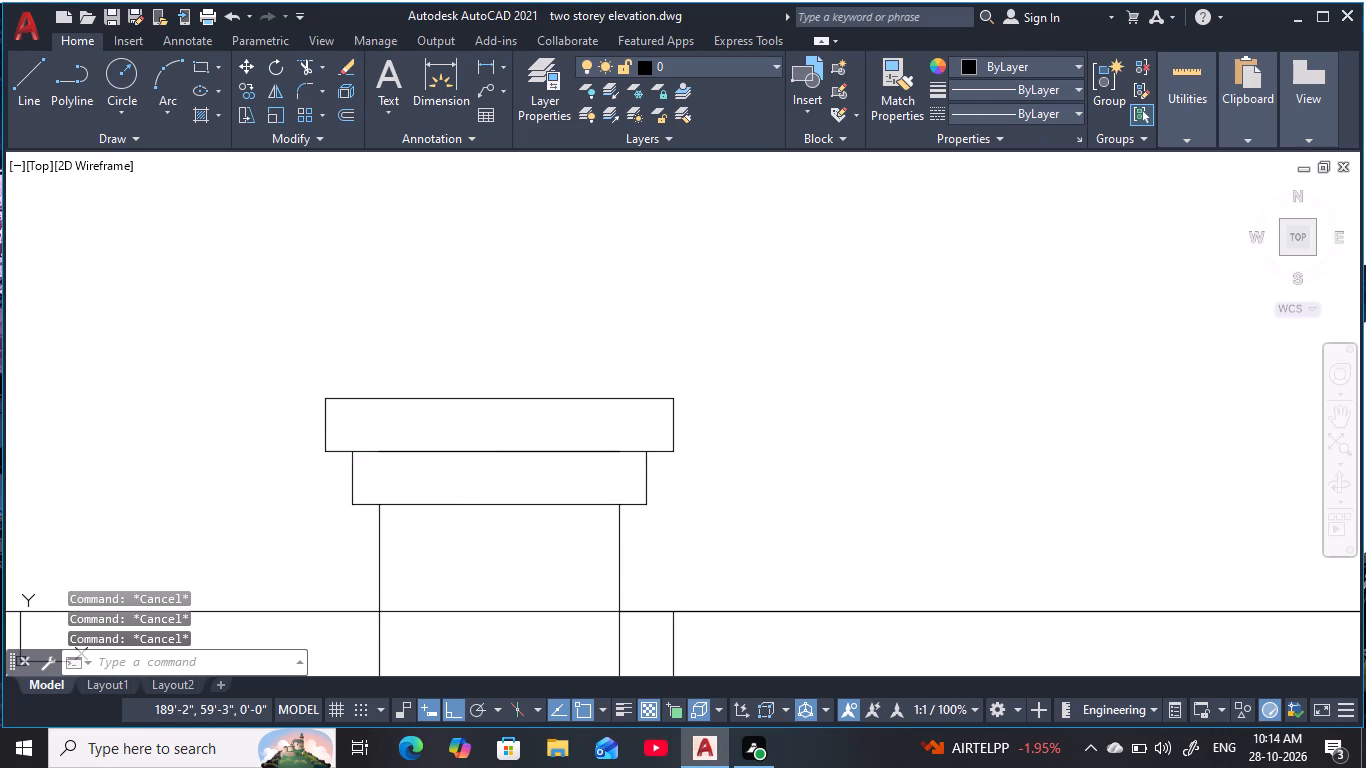
pyautogui.write('e')
pyautogui.press('space')
pyautogui.click(492, 453)
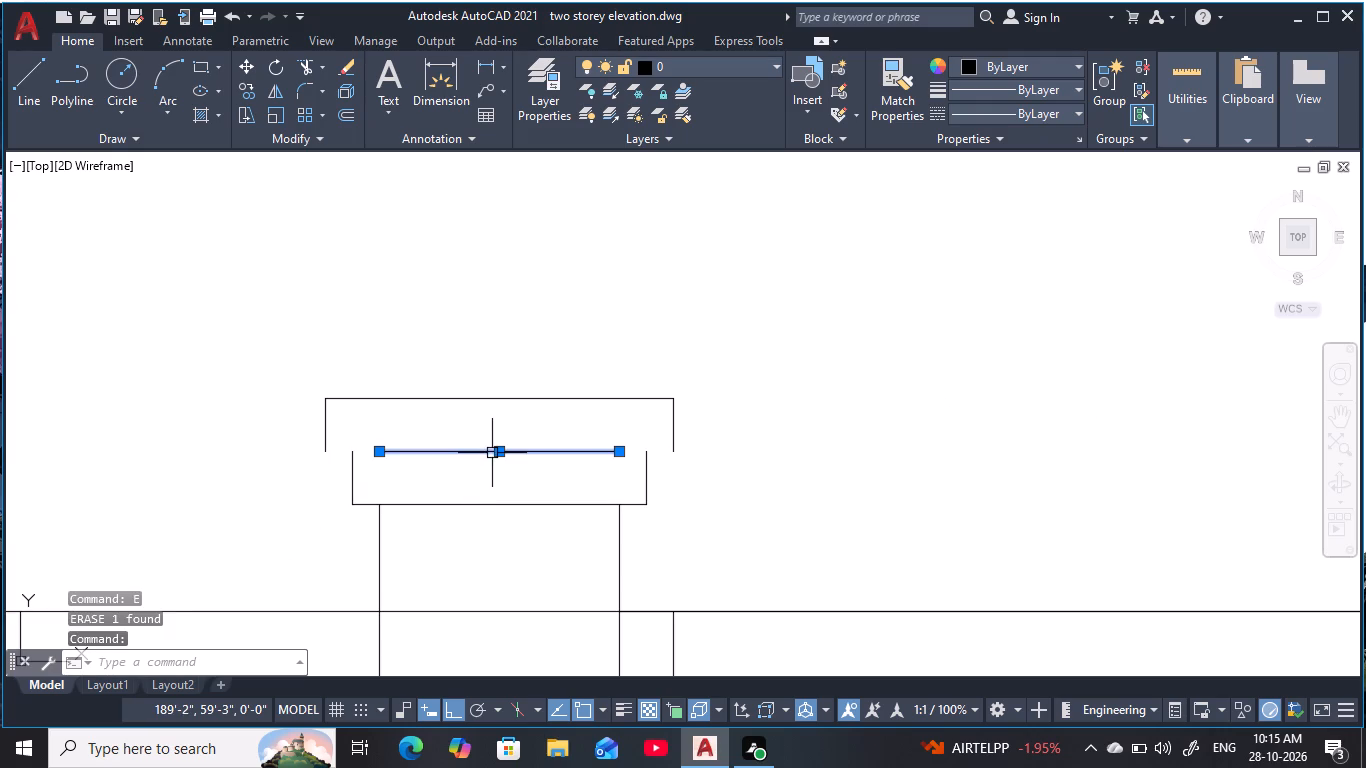
pyautogui.write('e')
pyautogui.press('space')
pyautogui.press('Escape')
pyautogui.press('Escape')
pyautogui.press('Escape')
pyautogui.press('Escape')
pyautogui.press('Escape')
# Draw a 1'-1" line closing the bottom of the upper tier on the left jamb's cap.
pyautogui.press('l')
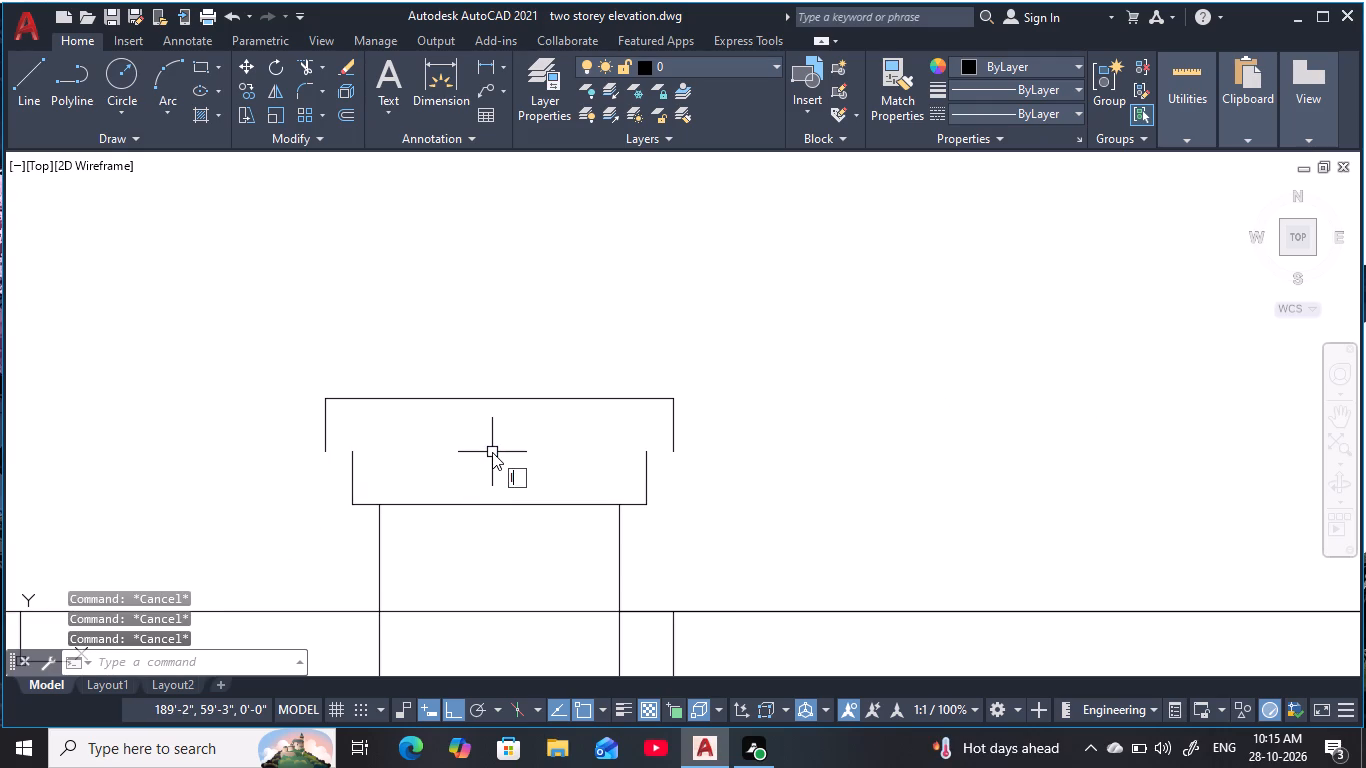
pyautogui.press('space')
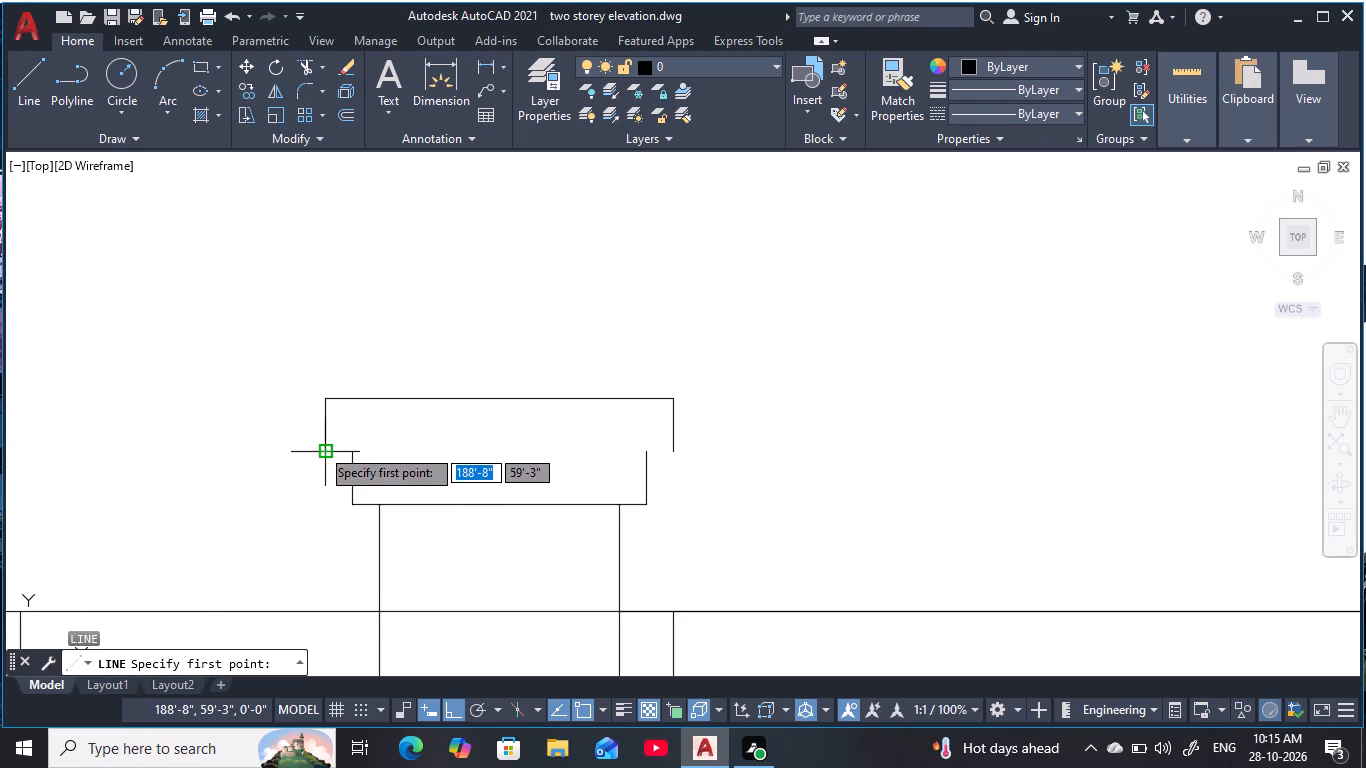
pyautogui.click(322, 447)
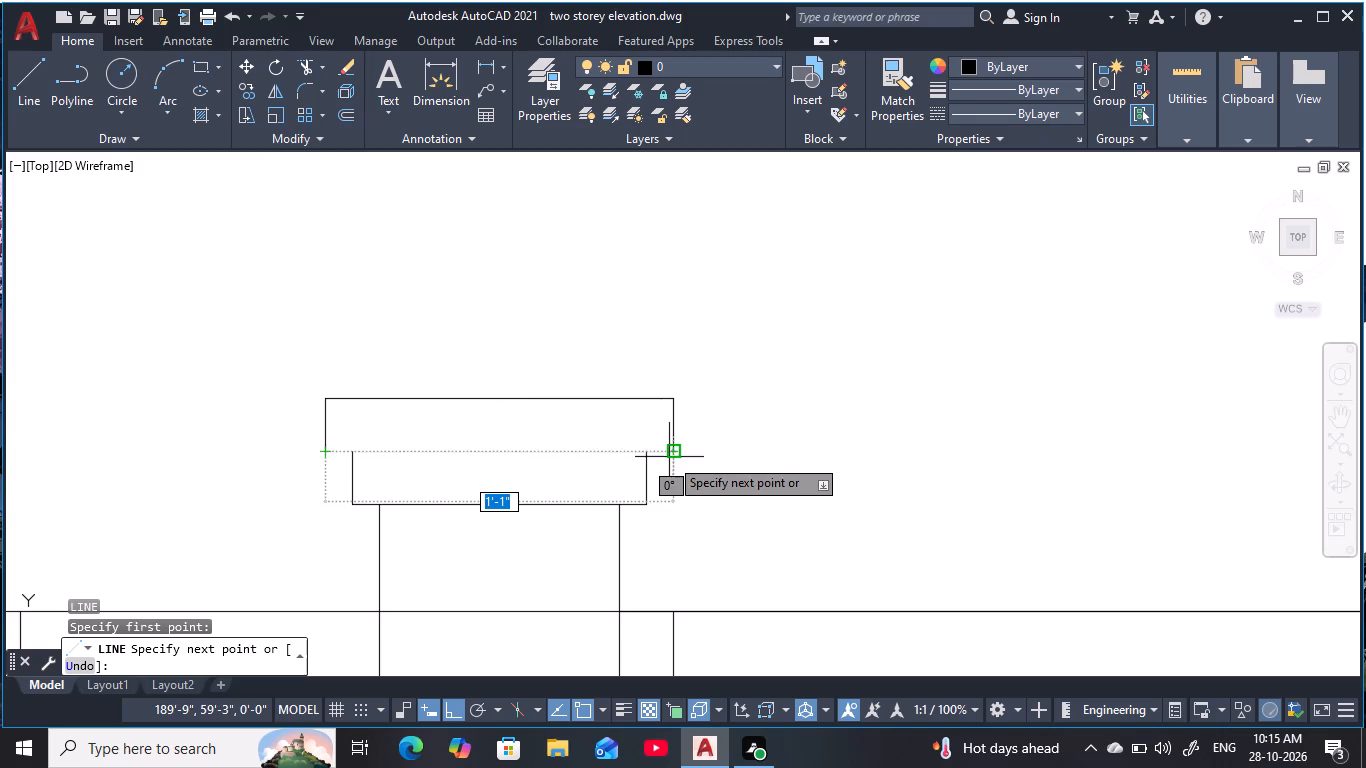
pyautogui.click(669, 457)
pyautogui.press('Escape')
pyautogui.press('Escape')
pyautogui.press('Escape')
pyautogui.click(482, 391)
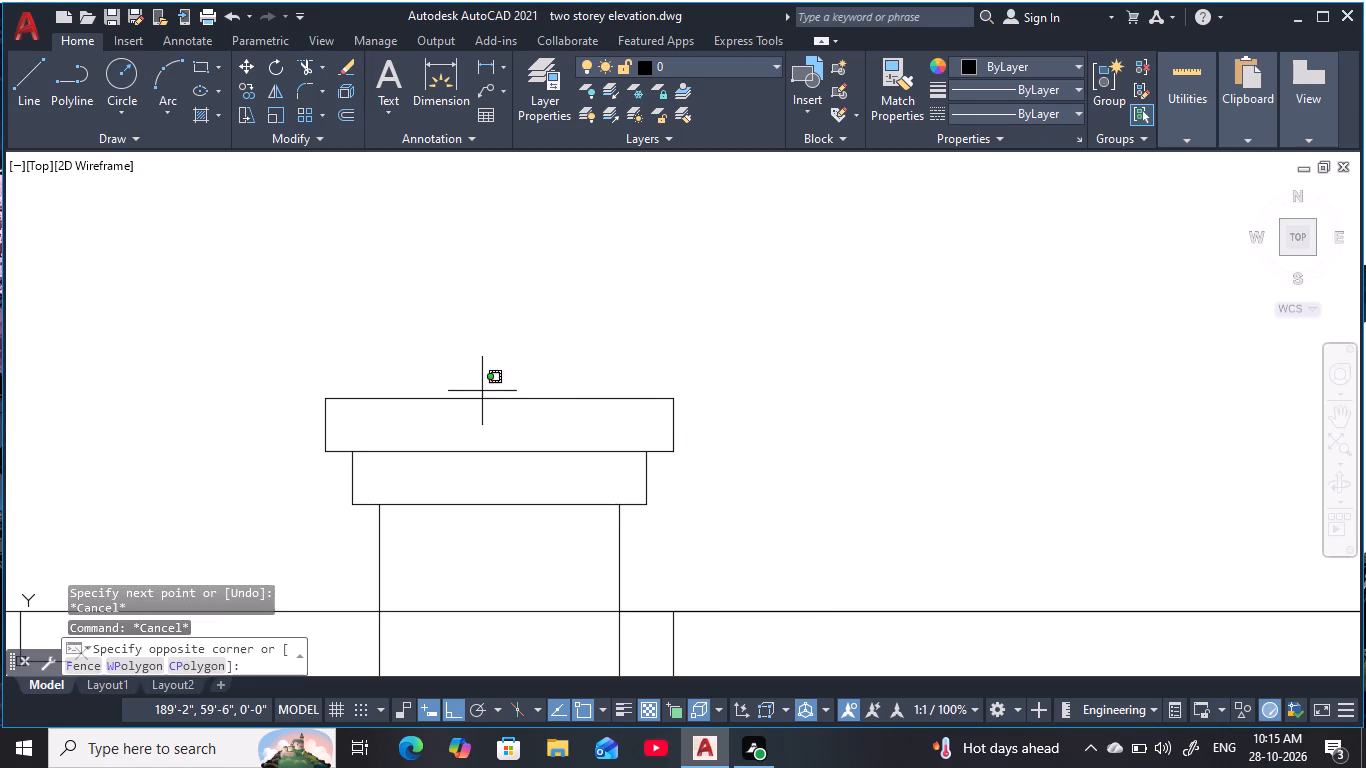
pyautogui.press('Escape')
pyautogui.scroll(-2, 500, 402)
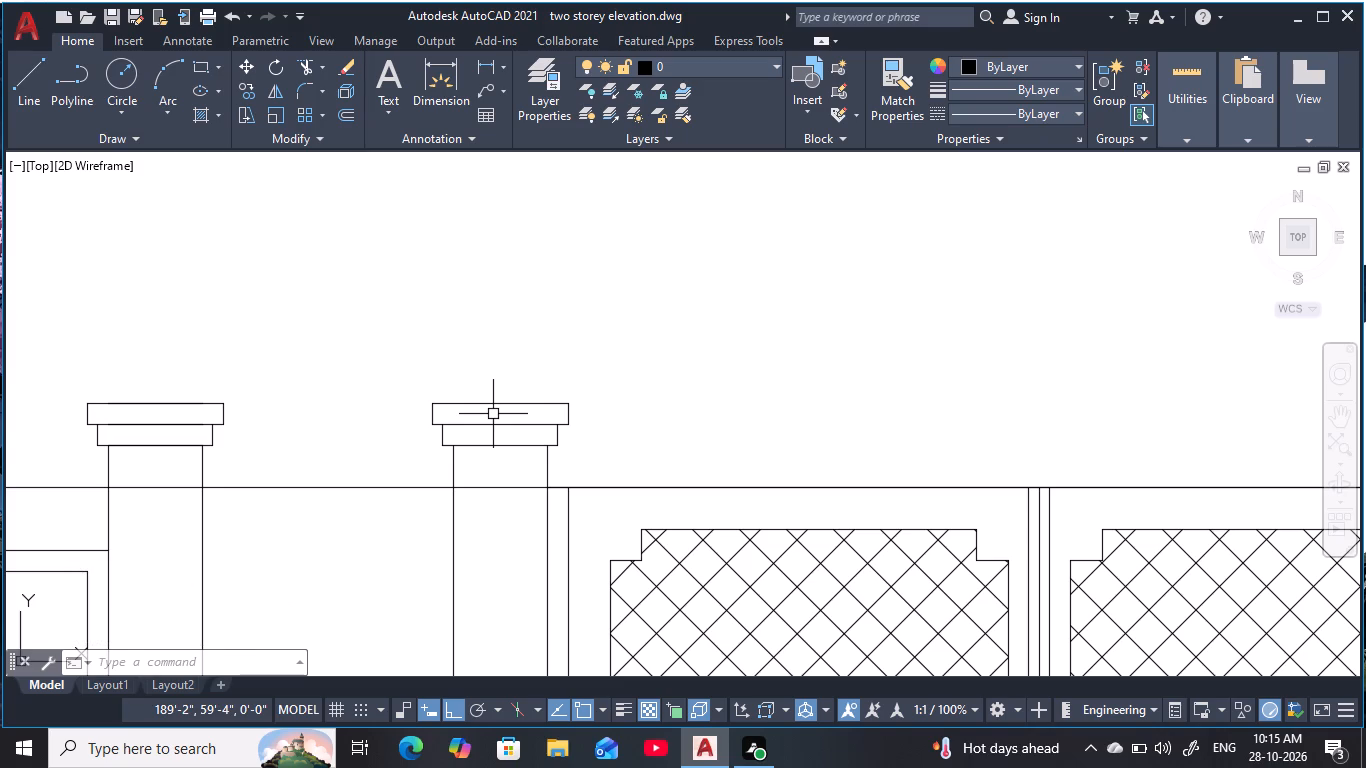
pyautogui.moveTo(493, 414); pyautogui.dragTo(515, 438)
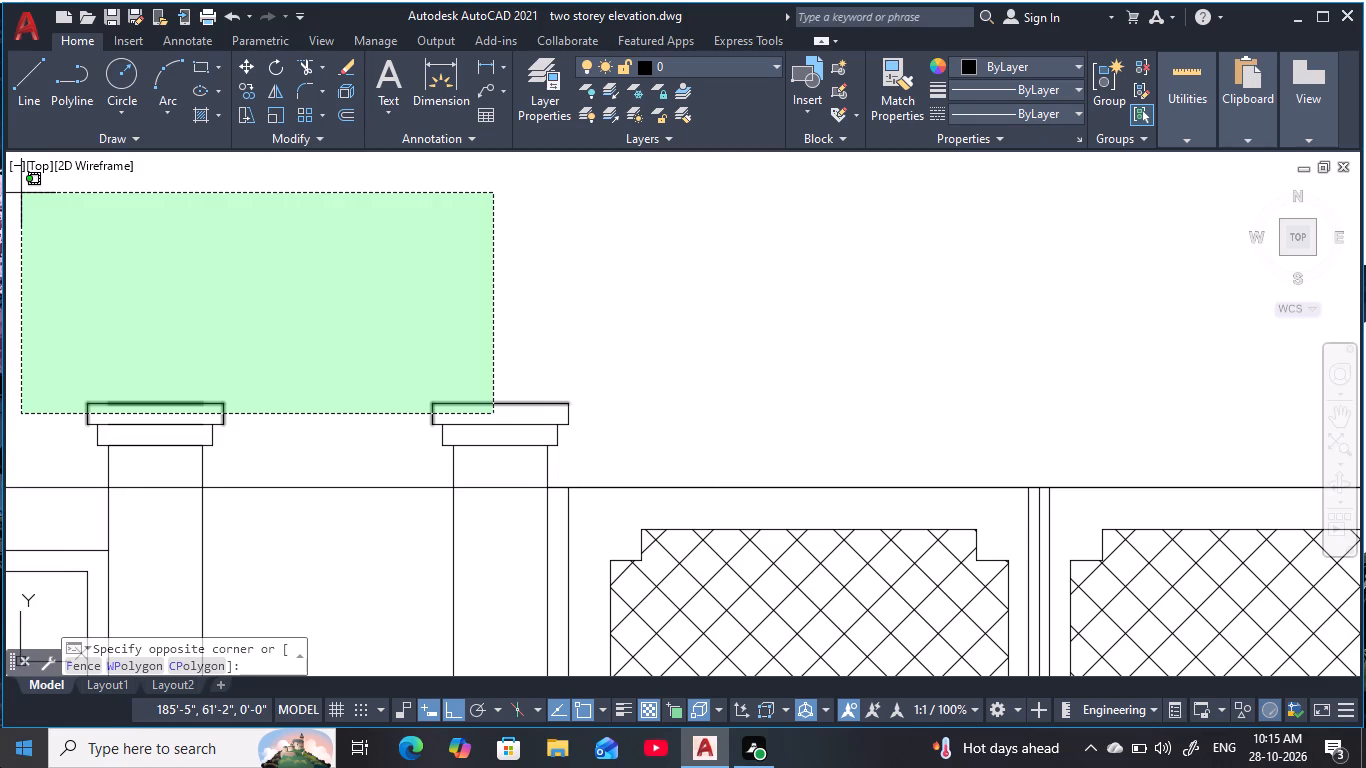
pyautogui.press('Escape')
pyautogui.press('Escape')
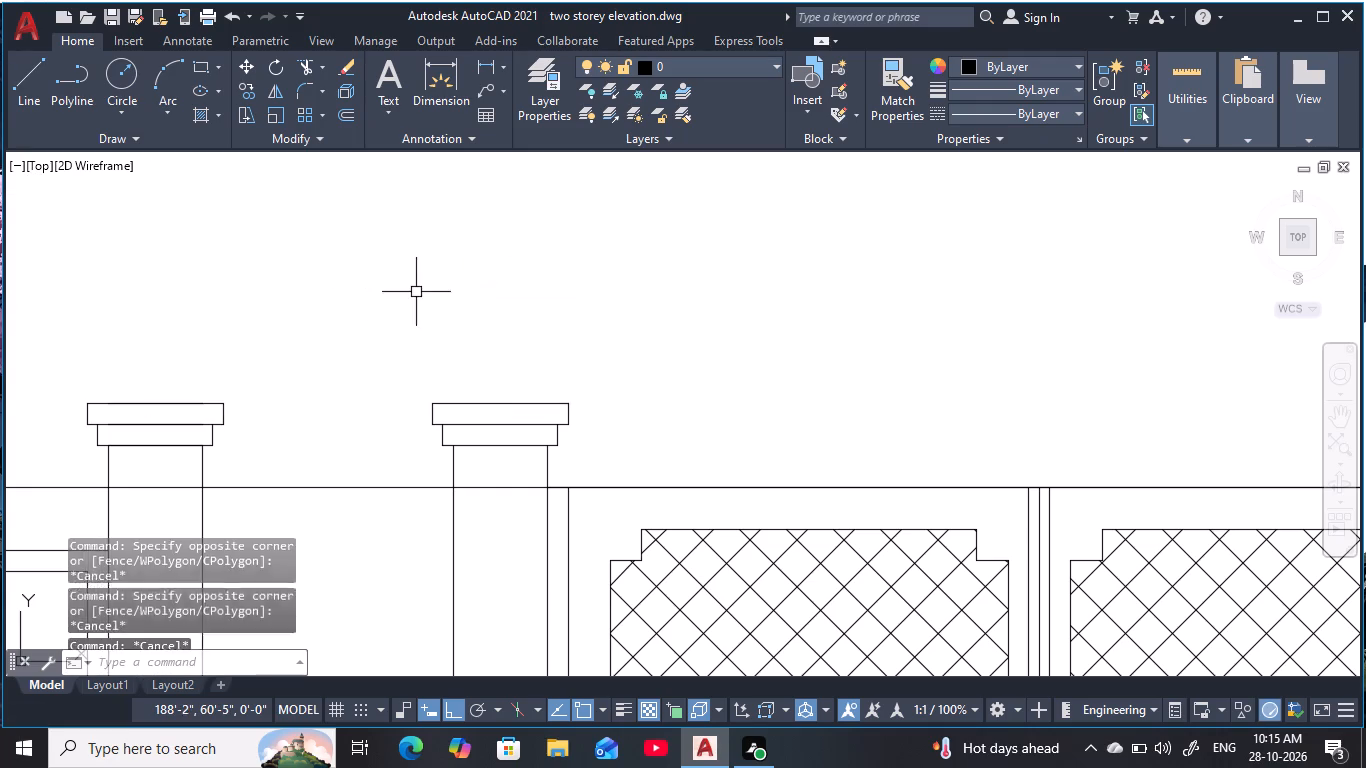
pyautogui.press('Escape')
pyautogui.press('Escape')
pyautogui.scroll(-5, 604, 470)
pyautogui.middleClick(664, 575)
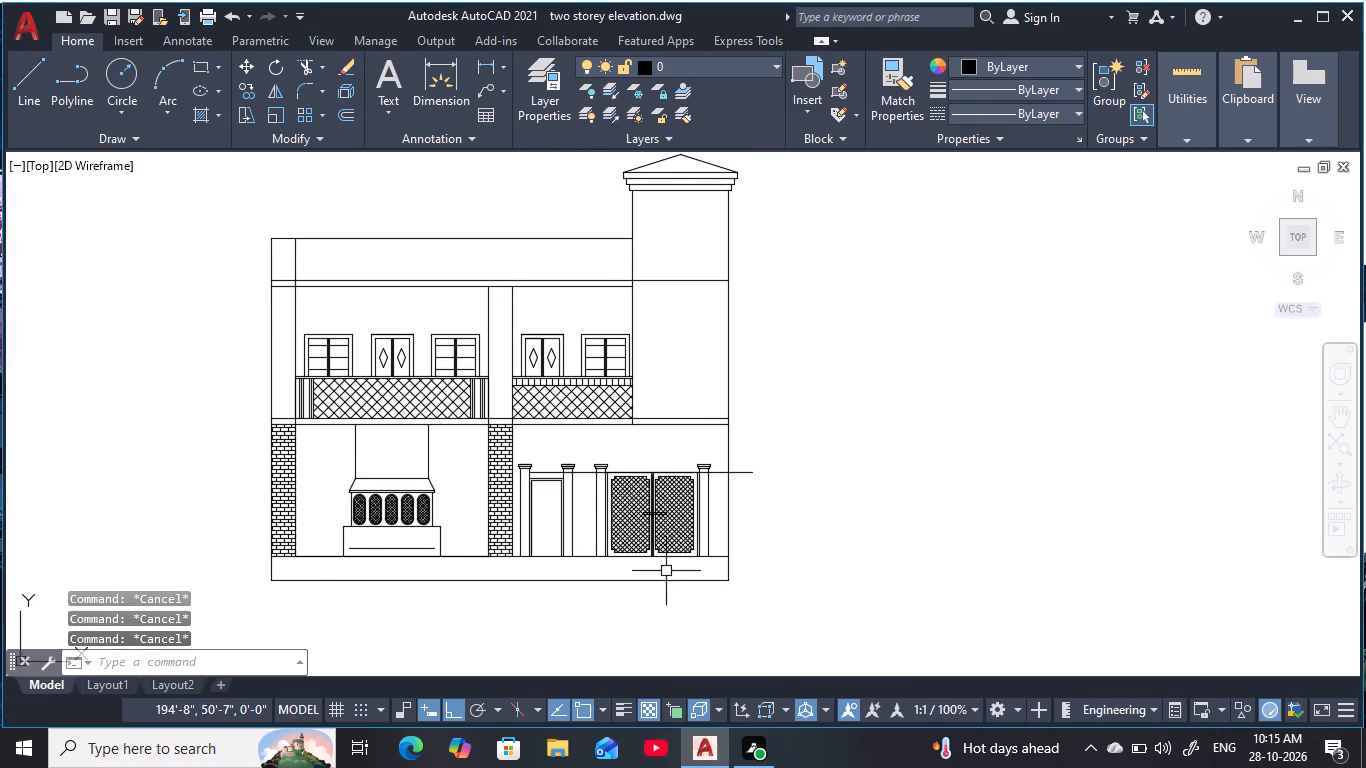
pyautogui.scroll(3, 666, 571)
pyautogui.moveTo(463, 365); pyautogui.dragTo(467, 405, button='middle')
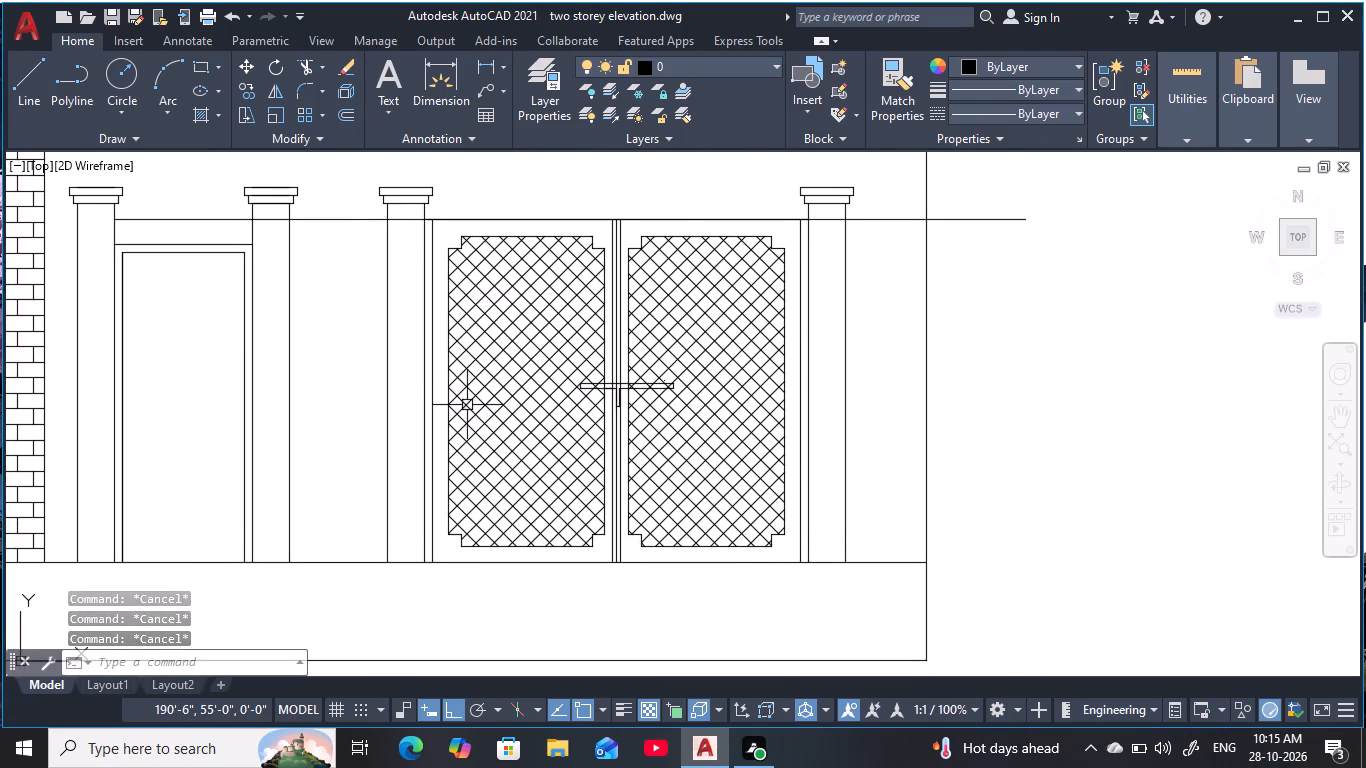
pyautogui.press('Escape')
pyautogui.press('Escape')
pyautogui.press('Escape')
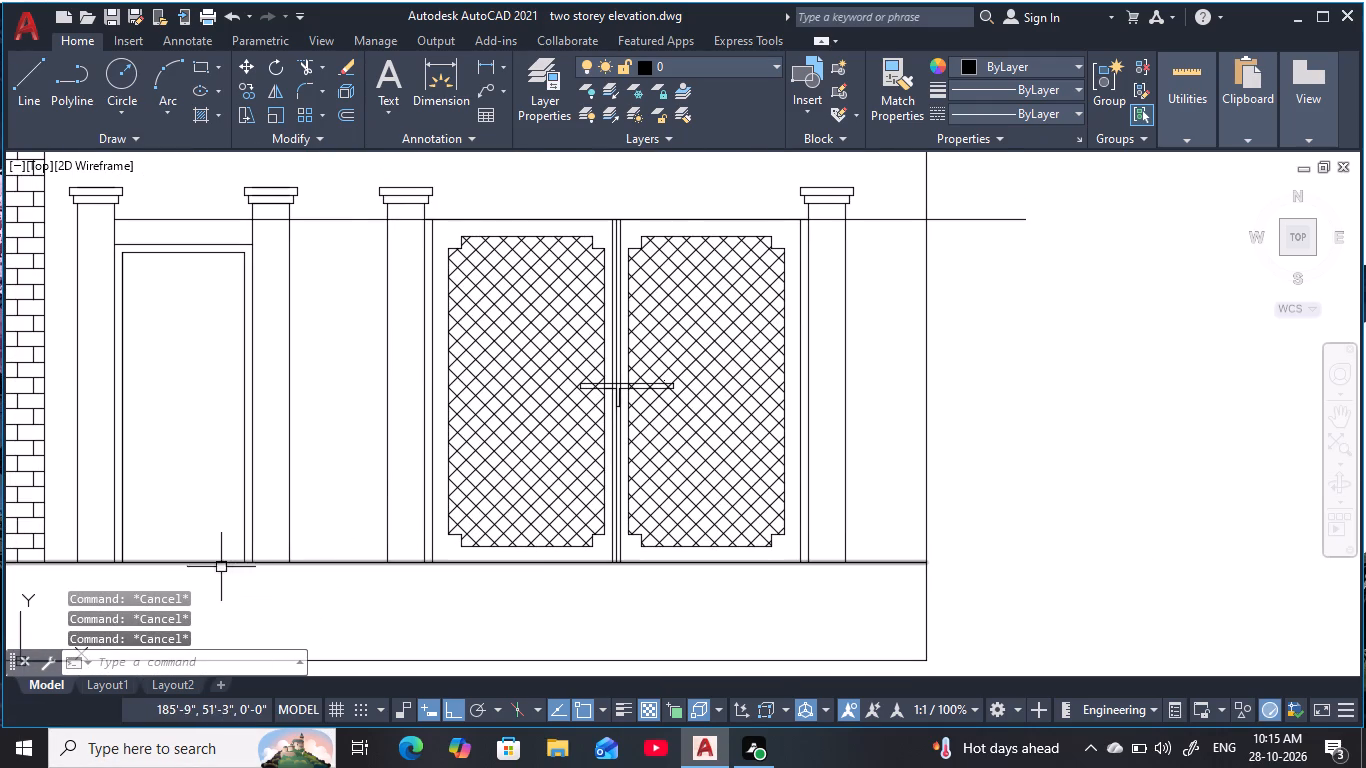
# Erase the long leftover horizontal line running from the narrow door's right jamb across the gate top and beyond the elevation's edge.
pyautogui.press('Escape')
pyautogui.click(328, 219)
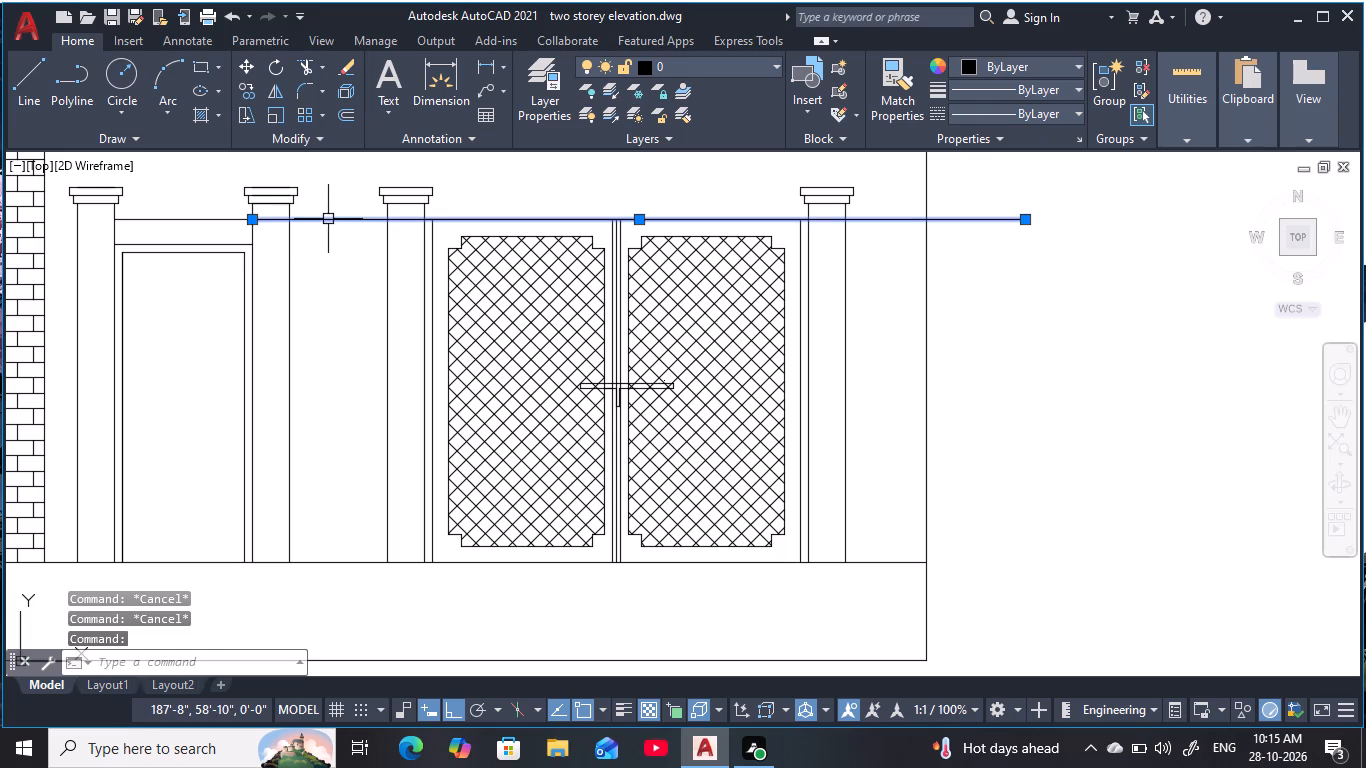
pyautogui.write('e')
pyautogui.press('space')
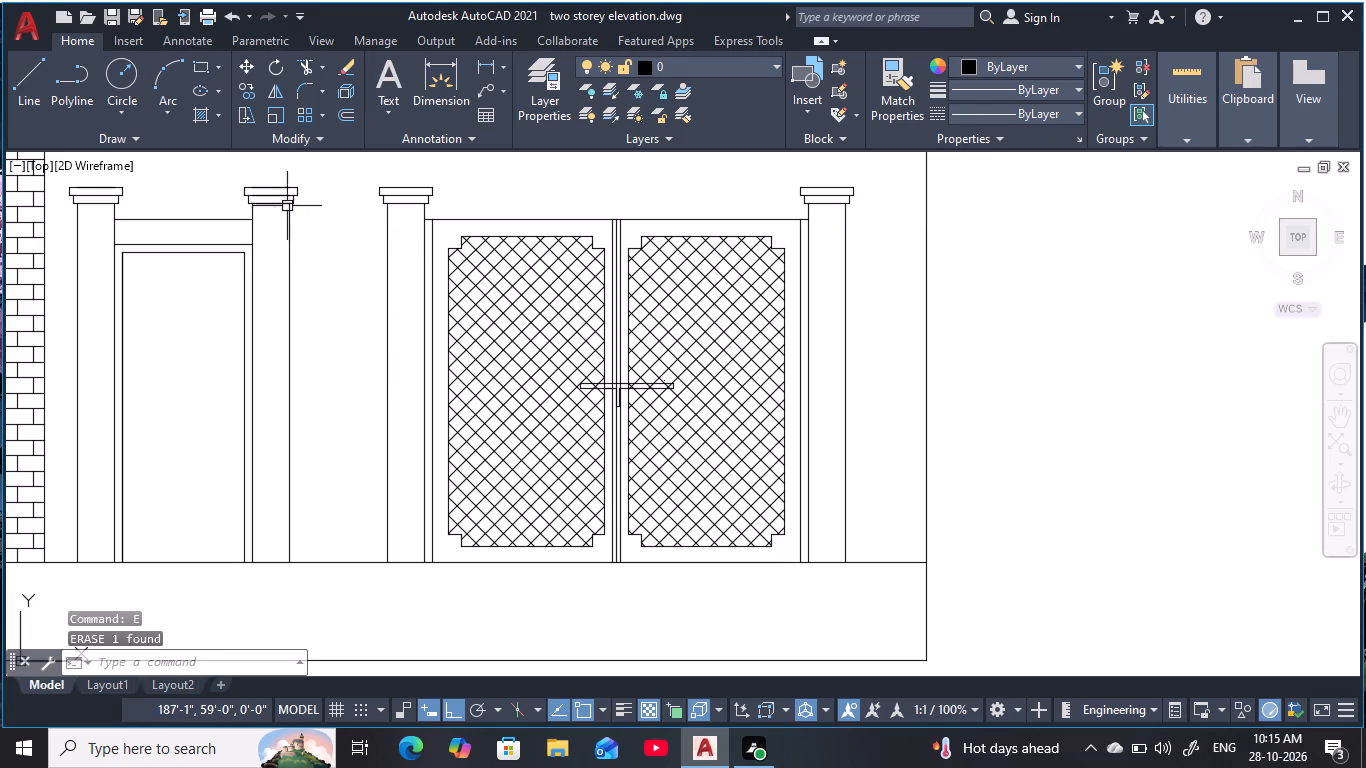
pyautogui.press('Escape')
pyautogui.press('Escape')
pyautogui.press('Escape')
pyautogui.press('Escape')
pyautogui.scroll(-1, 404, 341)
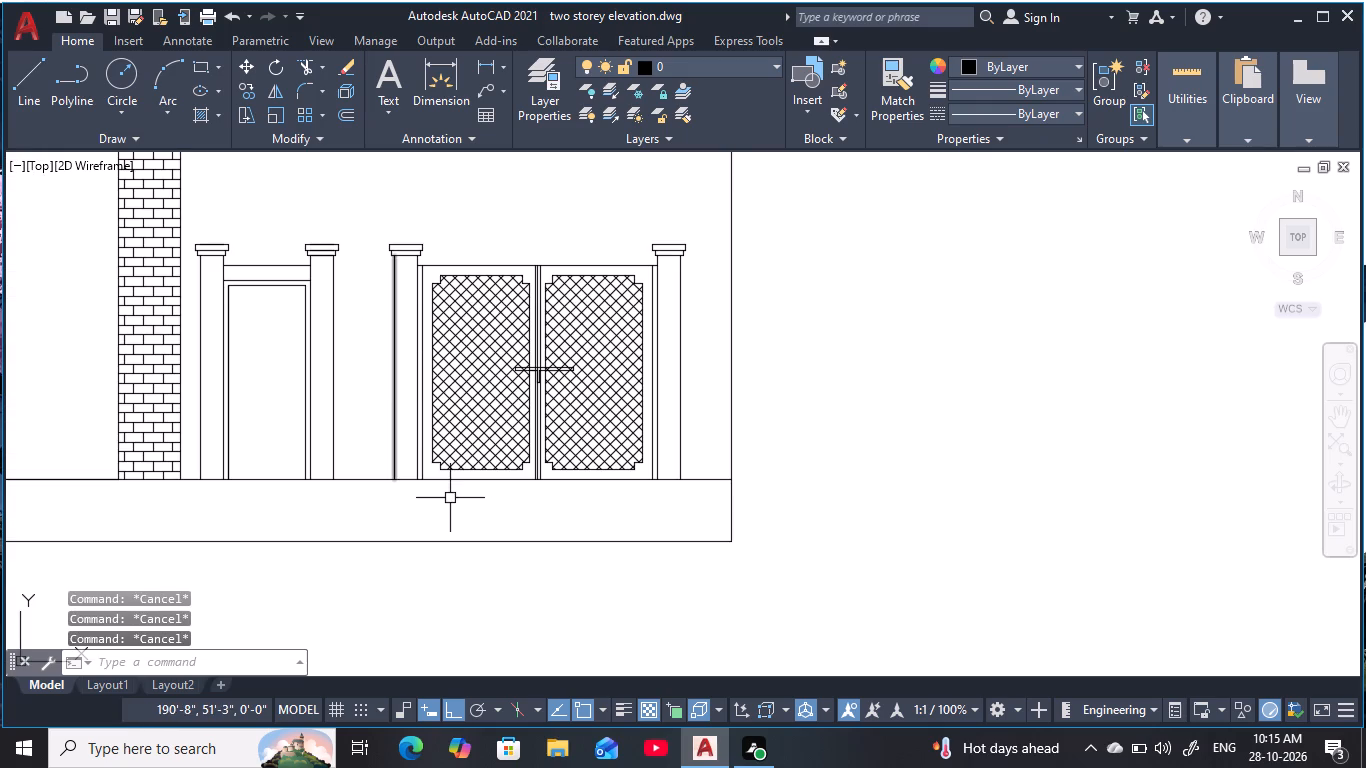
pyautogui.press('Escape')
pyautogui.press('Escape')
pyautogui.press('Escape')
pyautogui.press('Escape')
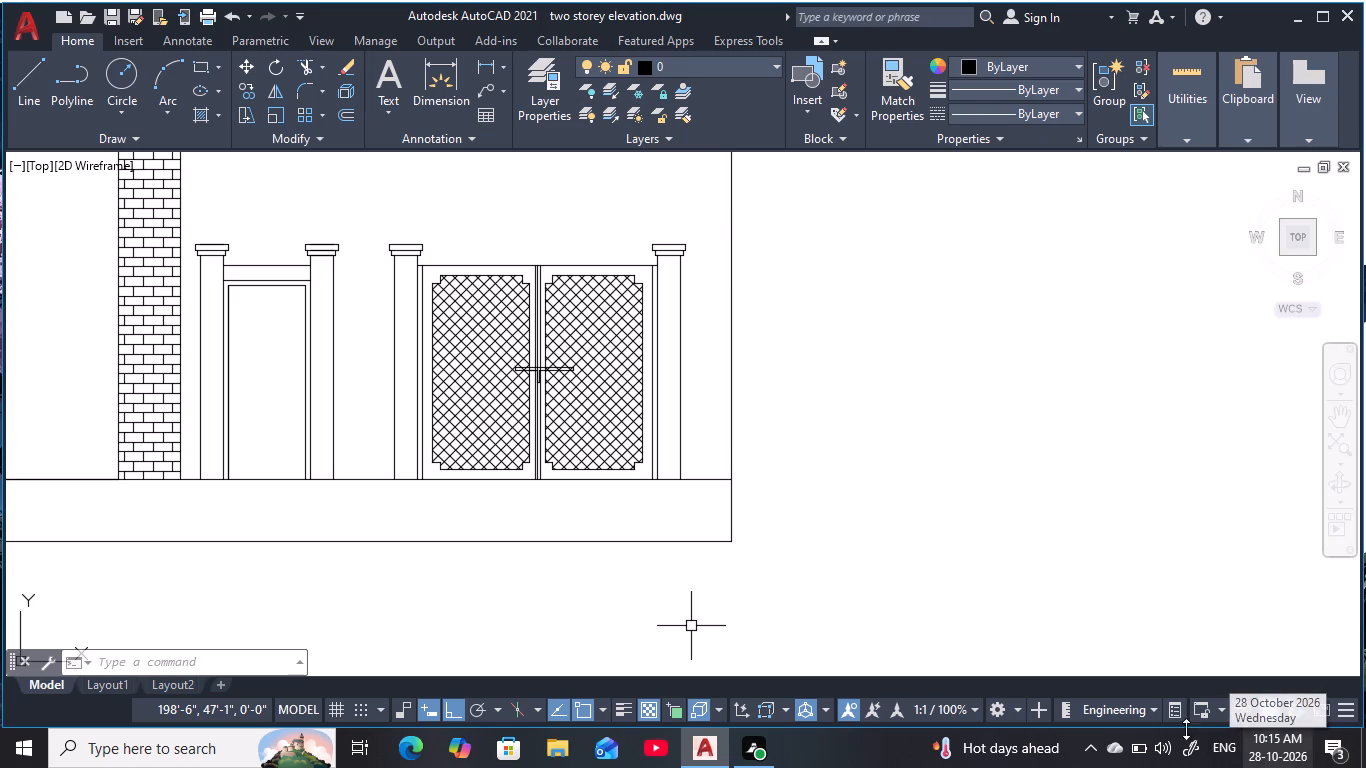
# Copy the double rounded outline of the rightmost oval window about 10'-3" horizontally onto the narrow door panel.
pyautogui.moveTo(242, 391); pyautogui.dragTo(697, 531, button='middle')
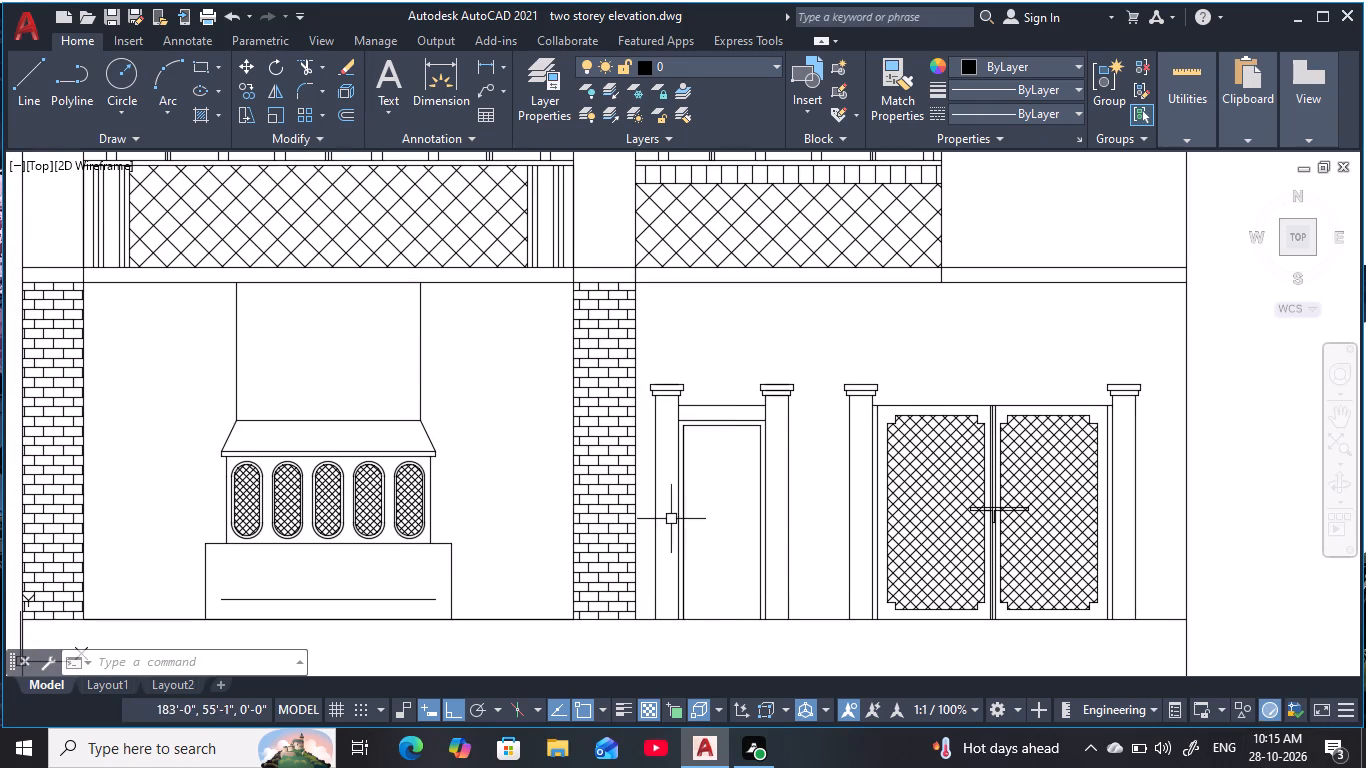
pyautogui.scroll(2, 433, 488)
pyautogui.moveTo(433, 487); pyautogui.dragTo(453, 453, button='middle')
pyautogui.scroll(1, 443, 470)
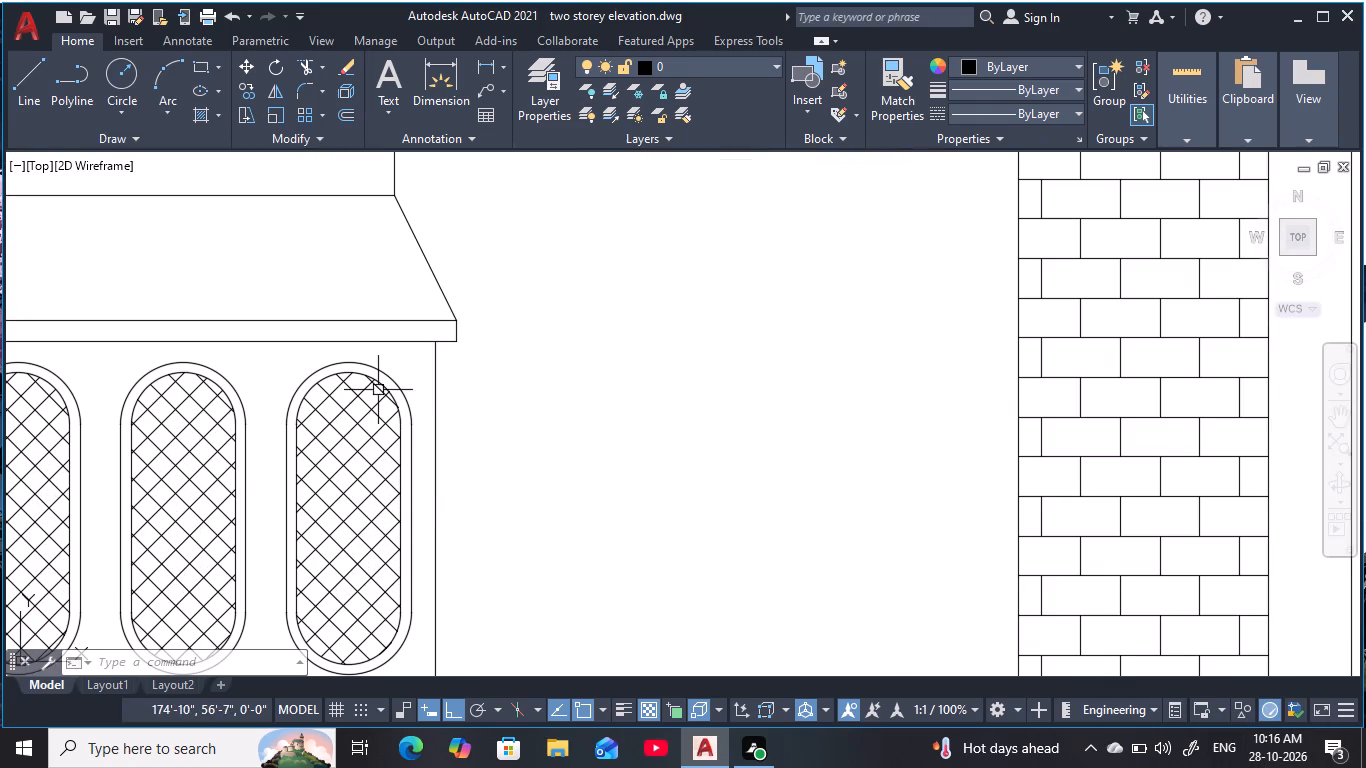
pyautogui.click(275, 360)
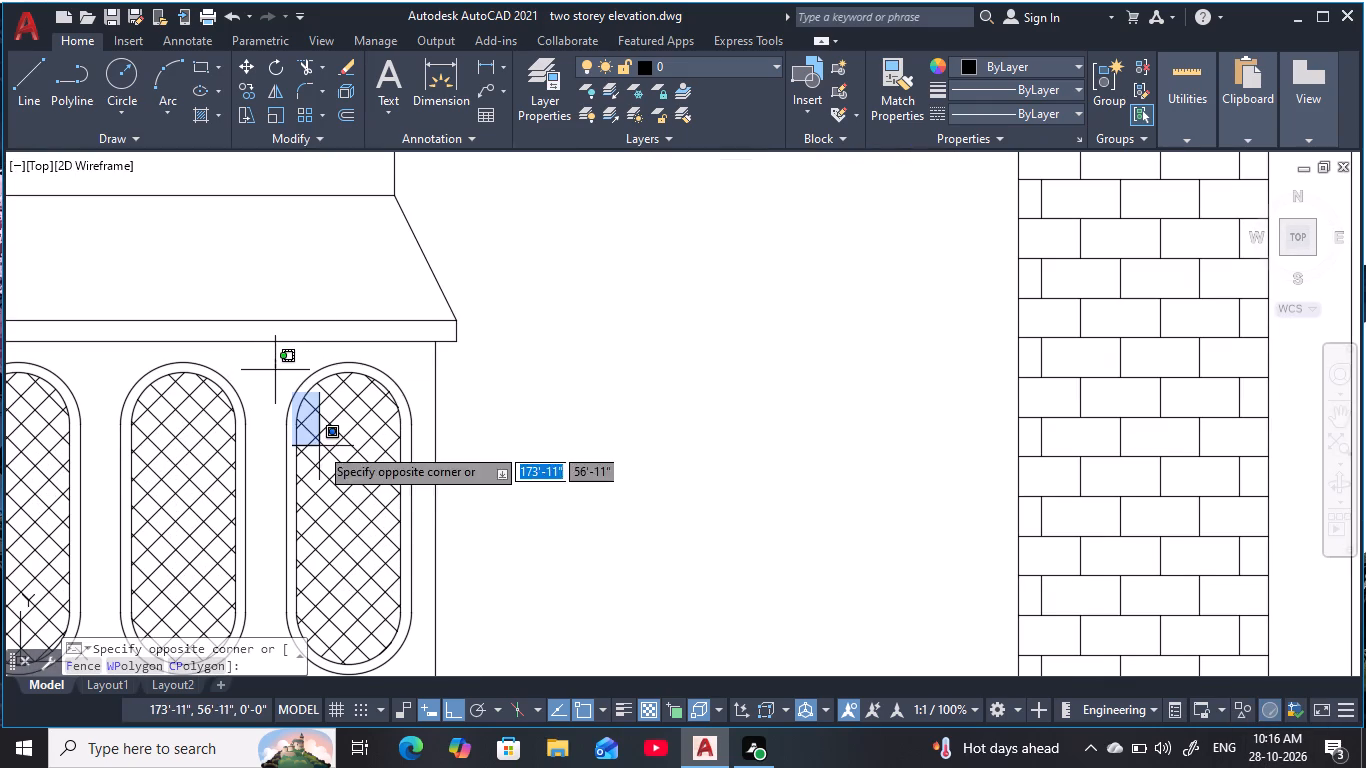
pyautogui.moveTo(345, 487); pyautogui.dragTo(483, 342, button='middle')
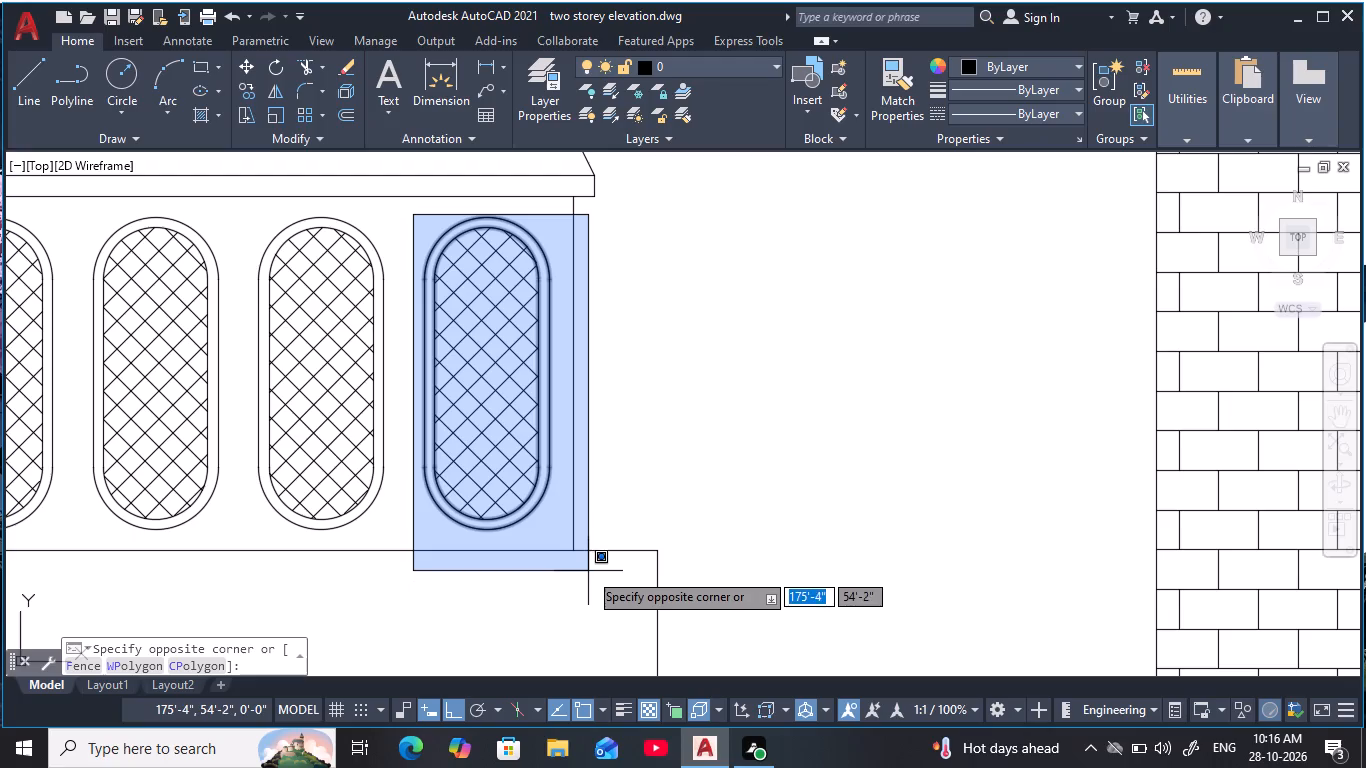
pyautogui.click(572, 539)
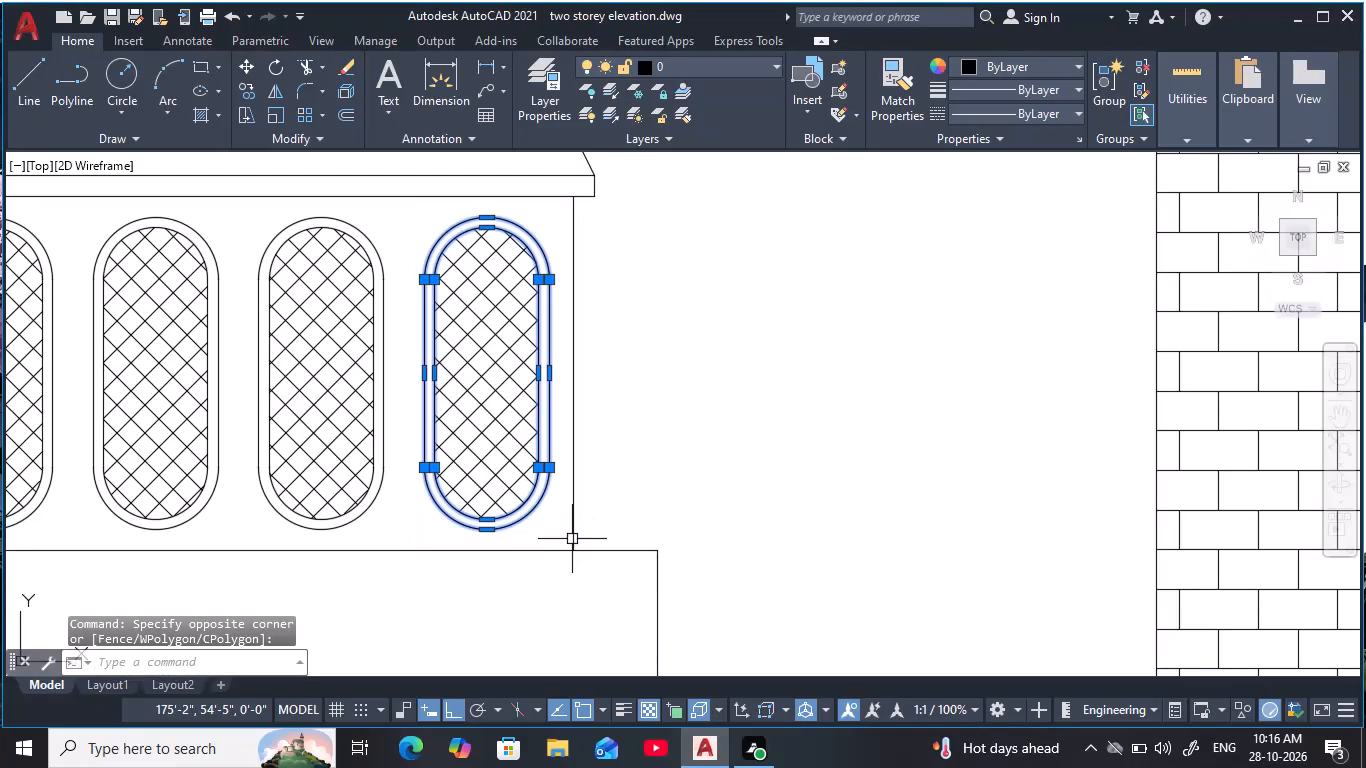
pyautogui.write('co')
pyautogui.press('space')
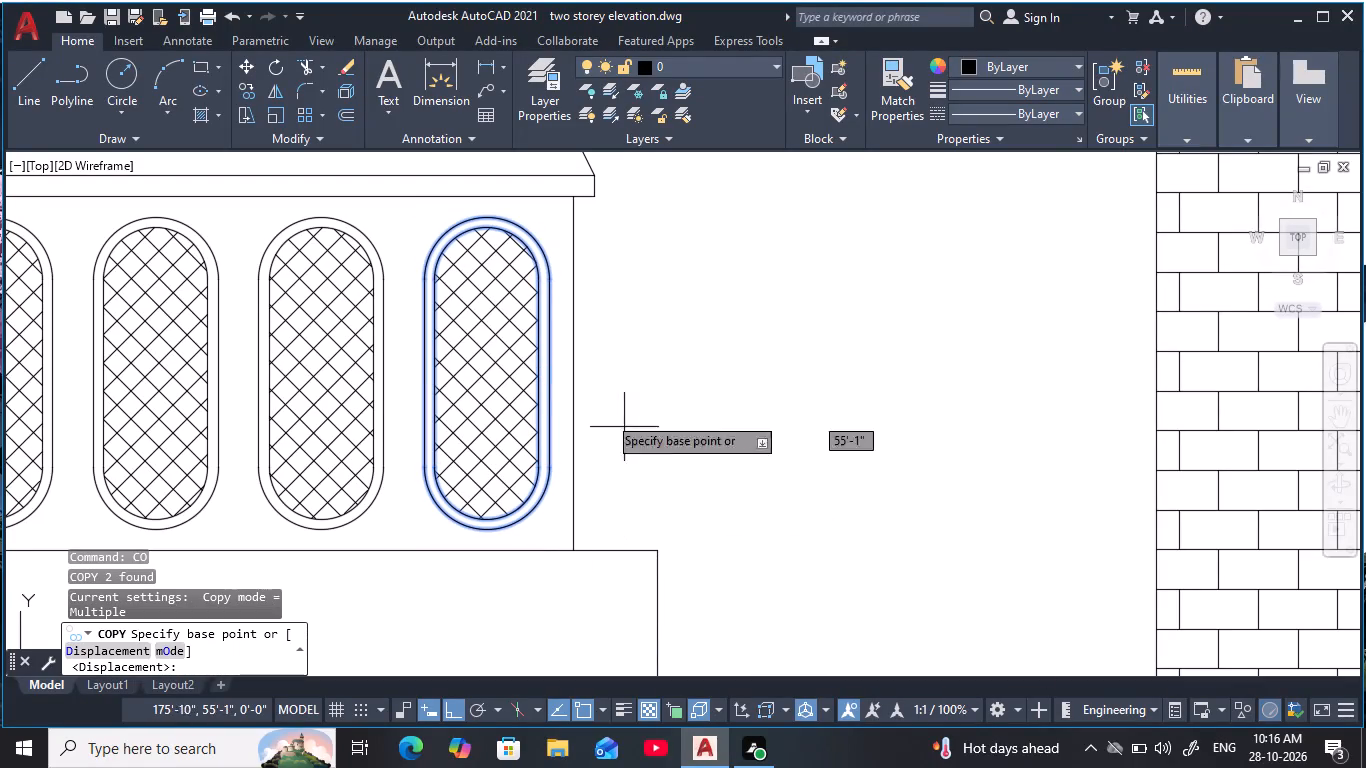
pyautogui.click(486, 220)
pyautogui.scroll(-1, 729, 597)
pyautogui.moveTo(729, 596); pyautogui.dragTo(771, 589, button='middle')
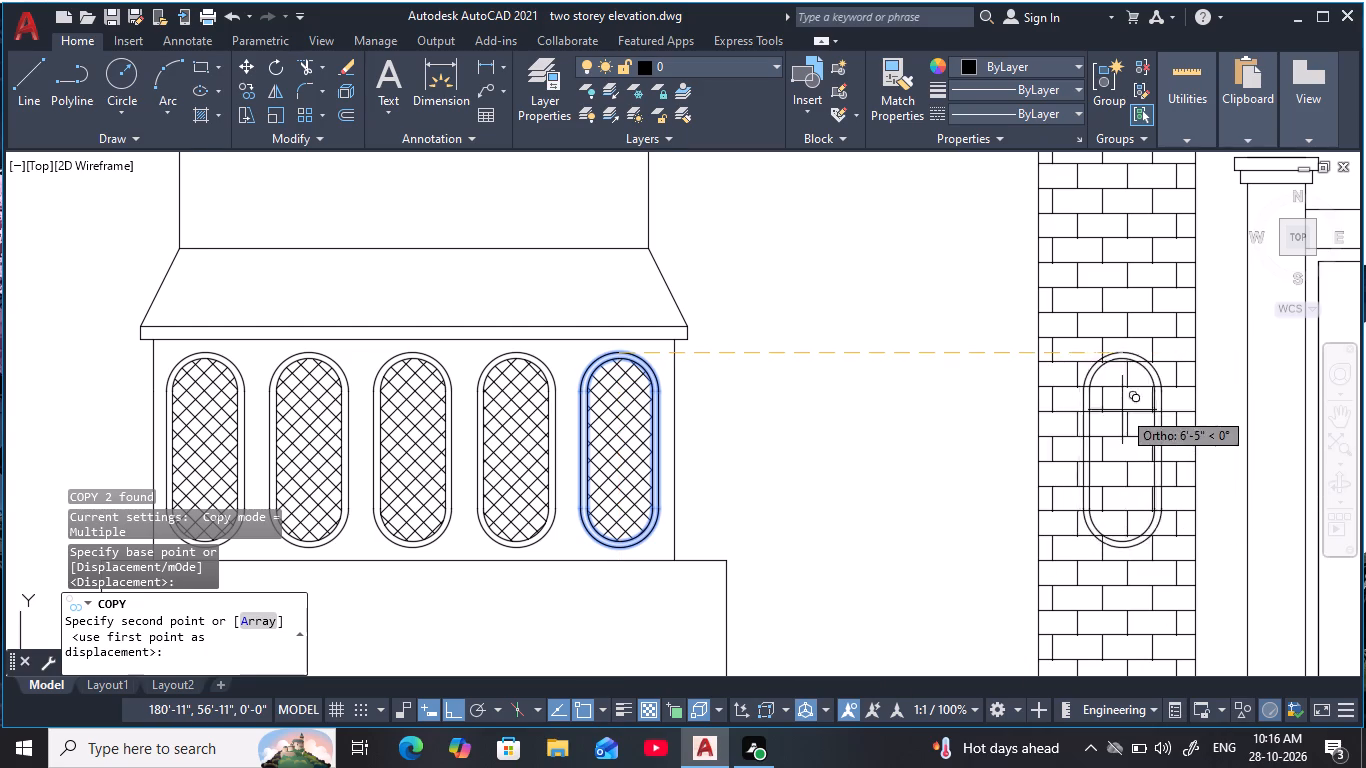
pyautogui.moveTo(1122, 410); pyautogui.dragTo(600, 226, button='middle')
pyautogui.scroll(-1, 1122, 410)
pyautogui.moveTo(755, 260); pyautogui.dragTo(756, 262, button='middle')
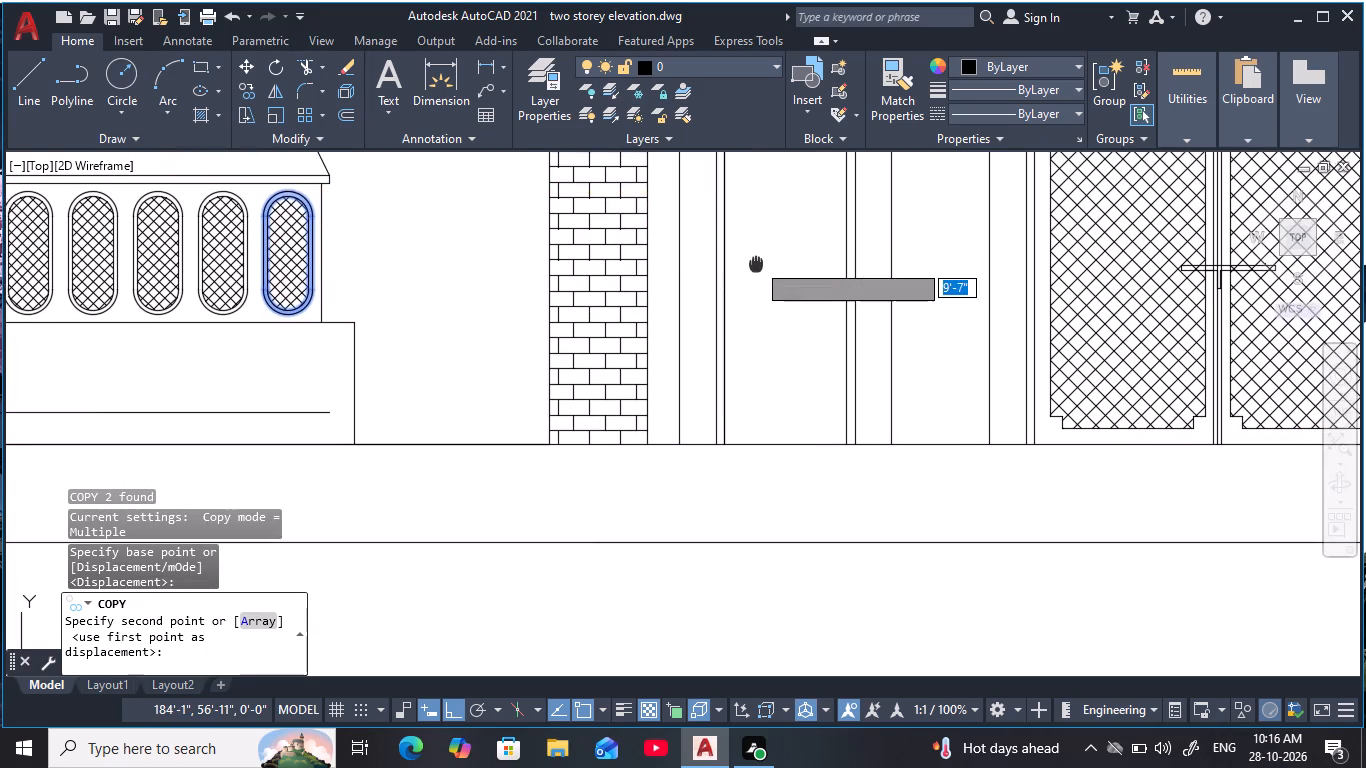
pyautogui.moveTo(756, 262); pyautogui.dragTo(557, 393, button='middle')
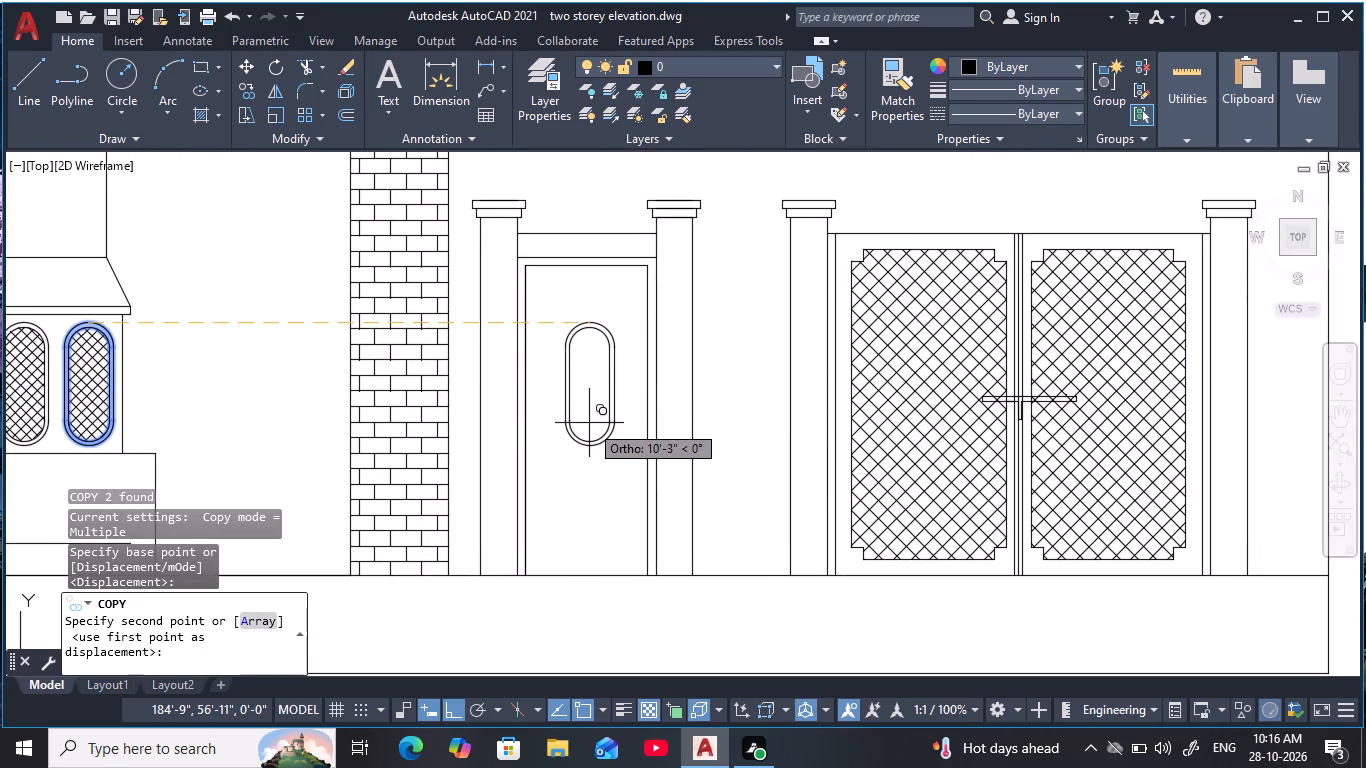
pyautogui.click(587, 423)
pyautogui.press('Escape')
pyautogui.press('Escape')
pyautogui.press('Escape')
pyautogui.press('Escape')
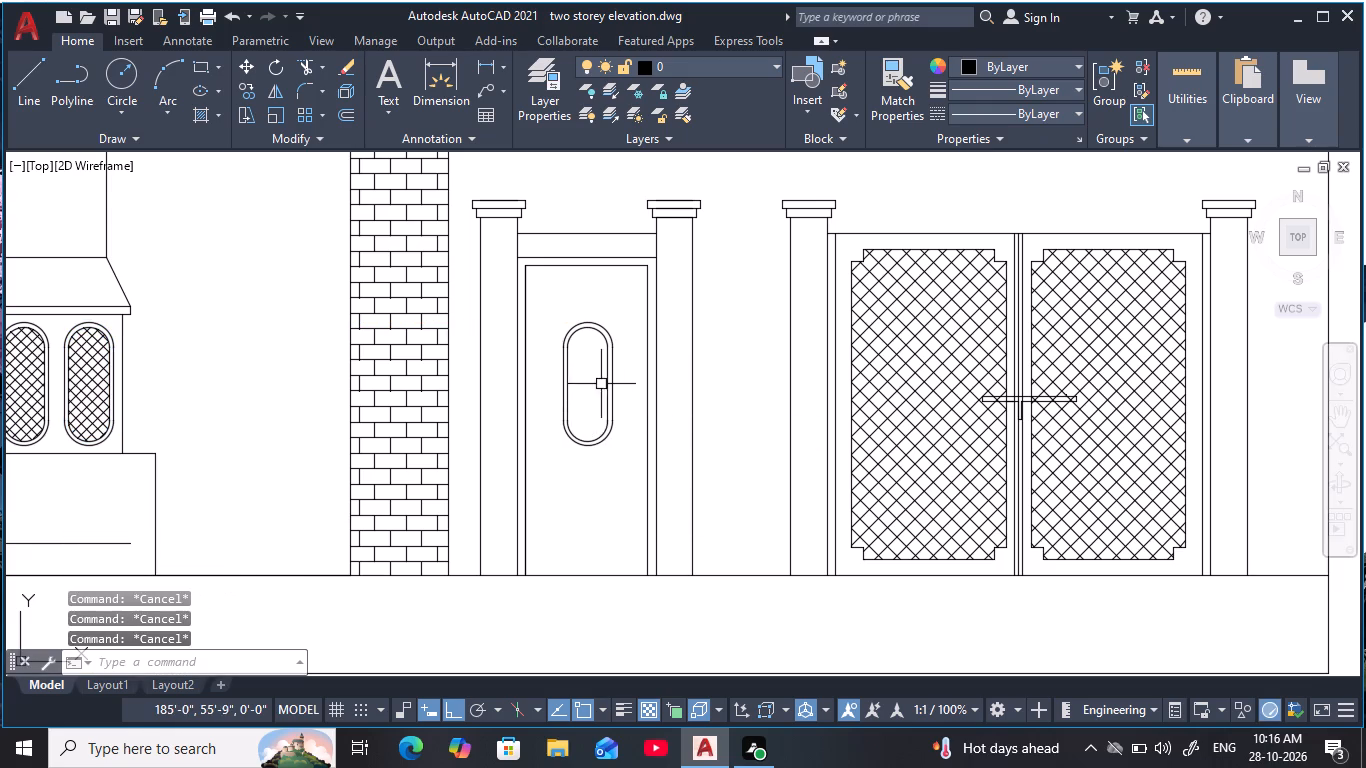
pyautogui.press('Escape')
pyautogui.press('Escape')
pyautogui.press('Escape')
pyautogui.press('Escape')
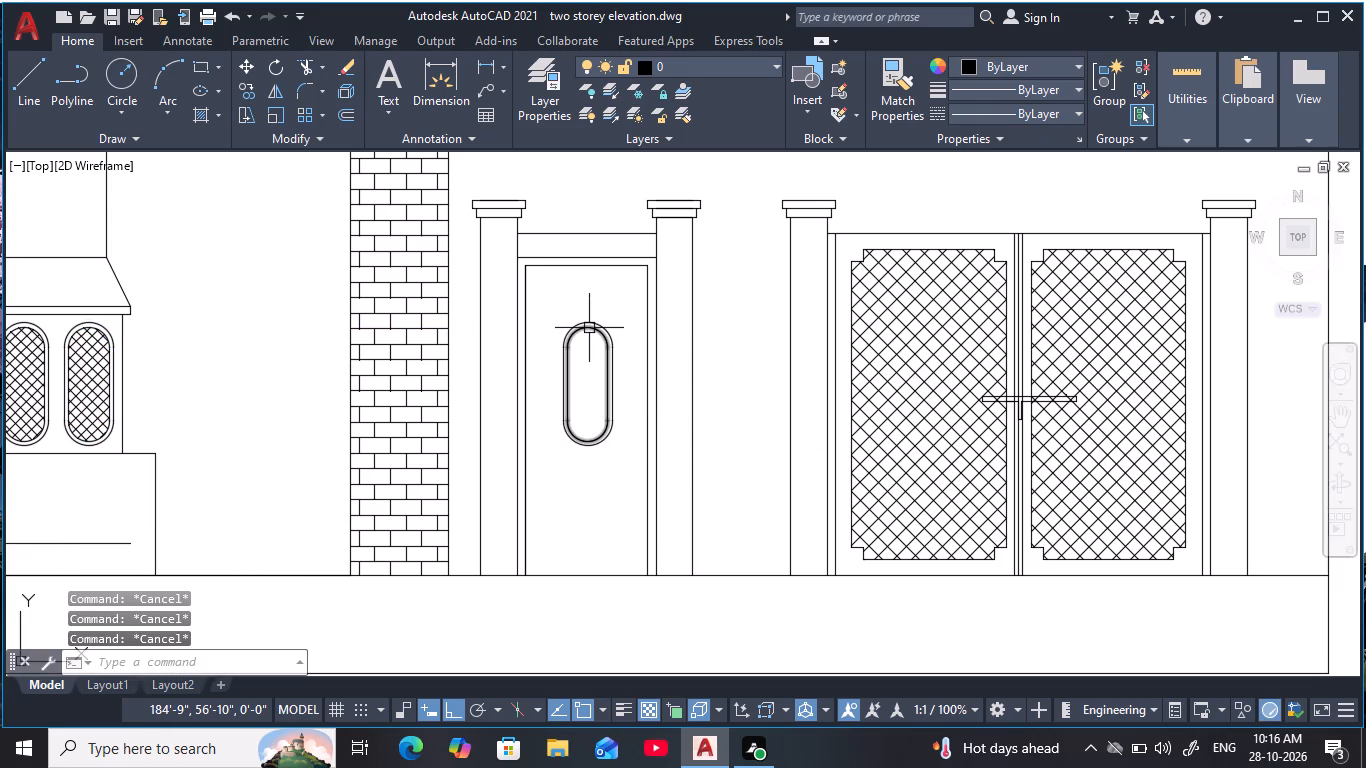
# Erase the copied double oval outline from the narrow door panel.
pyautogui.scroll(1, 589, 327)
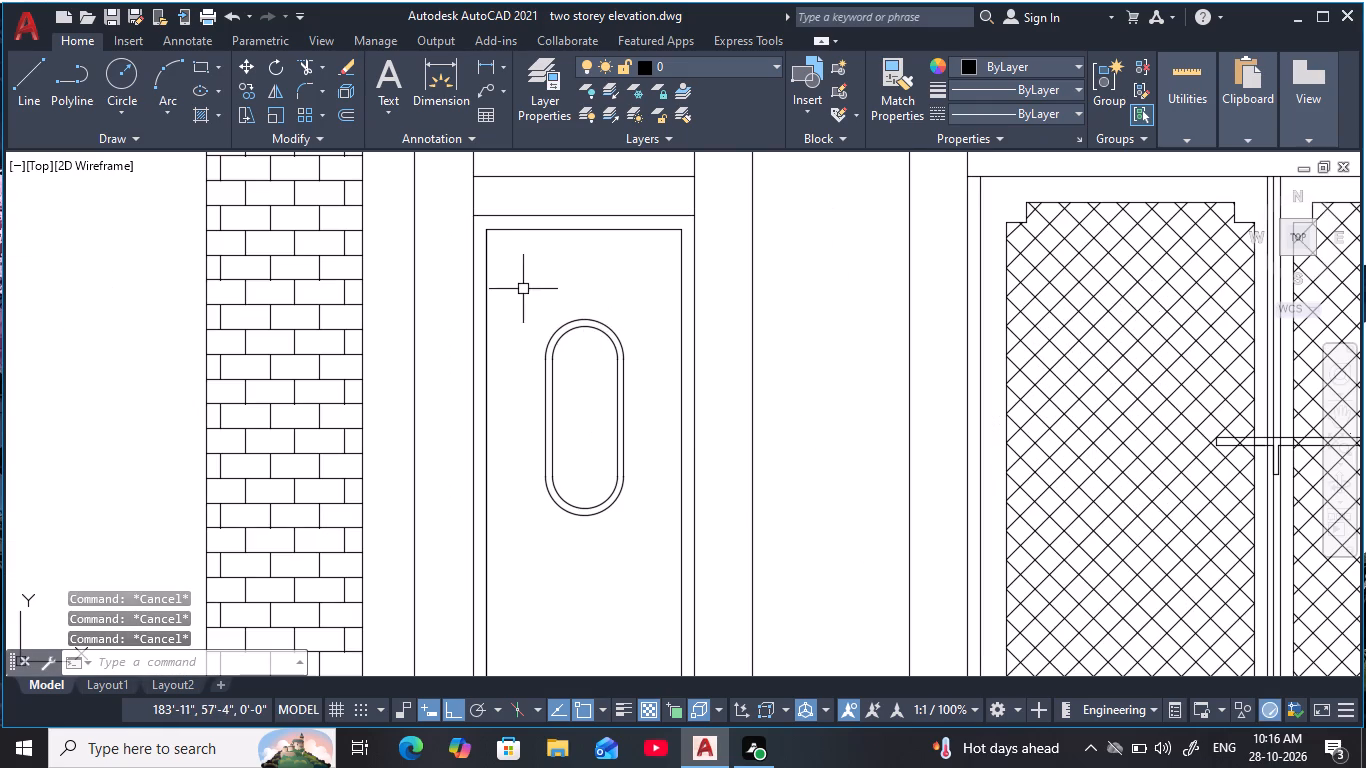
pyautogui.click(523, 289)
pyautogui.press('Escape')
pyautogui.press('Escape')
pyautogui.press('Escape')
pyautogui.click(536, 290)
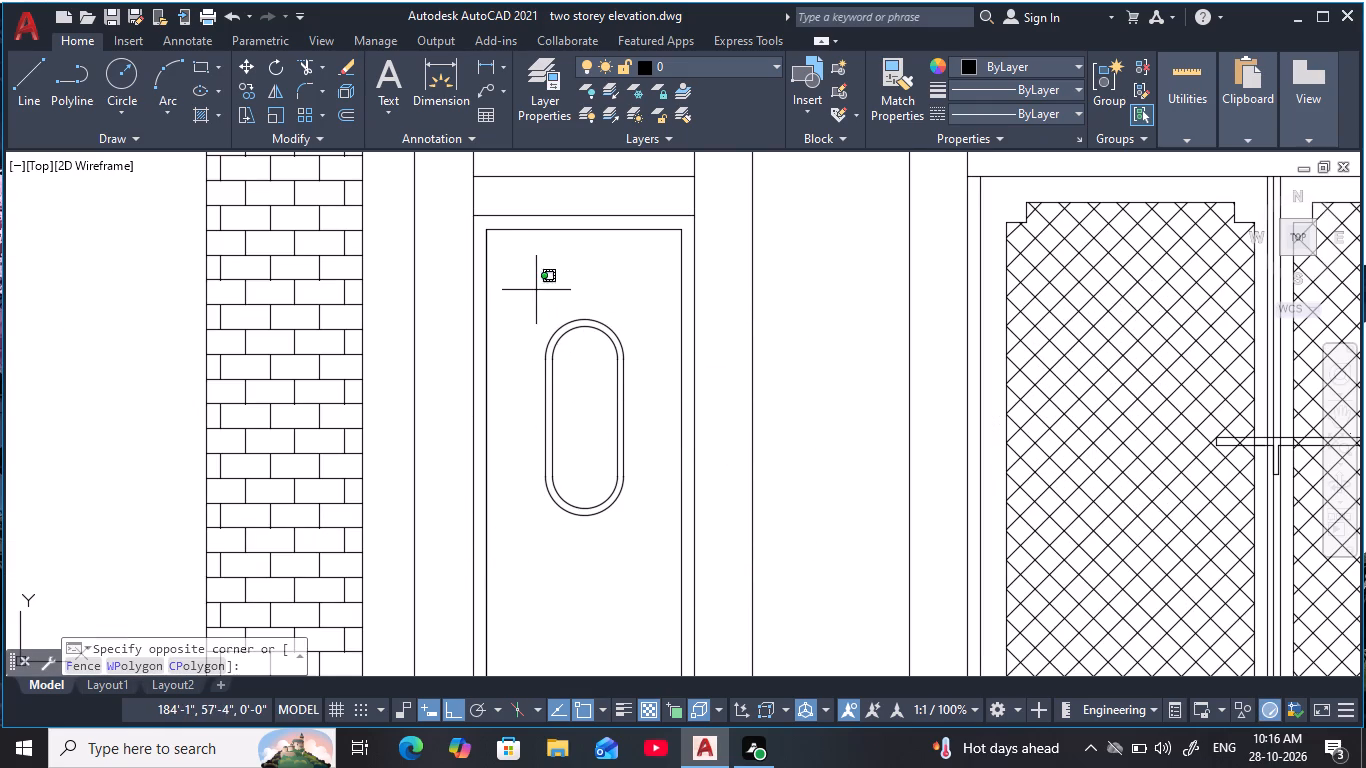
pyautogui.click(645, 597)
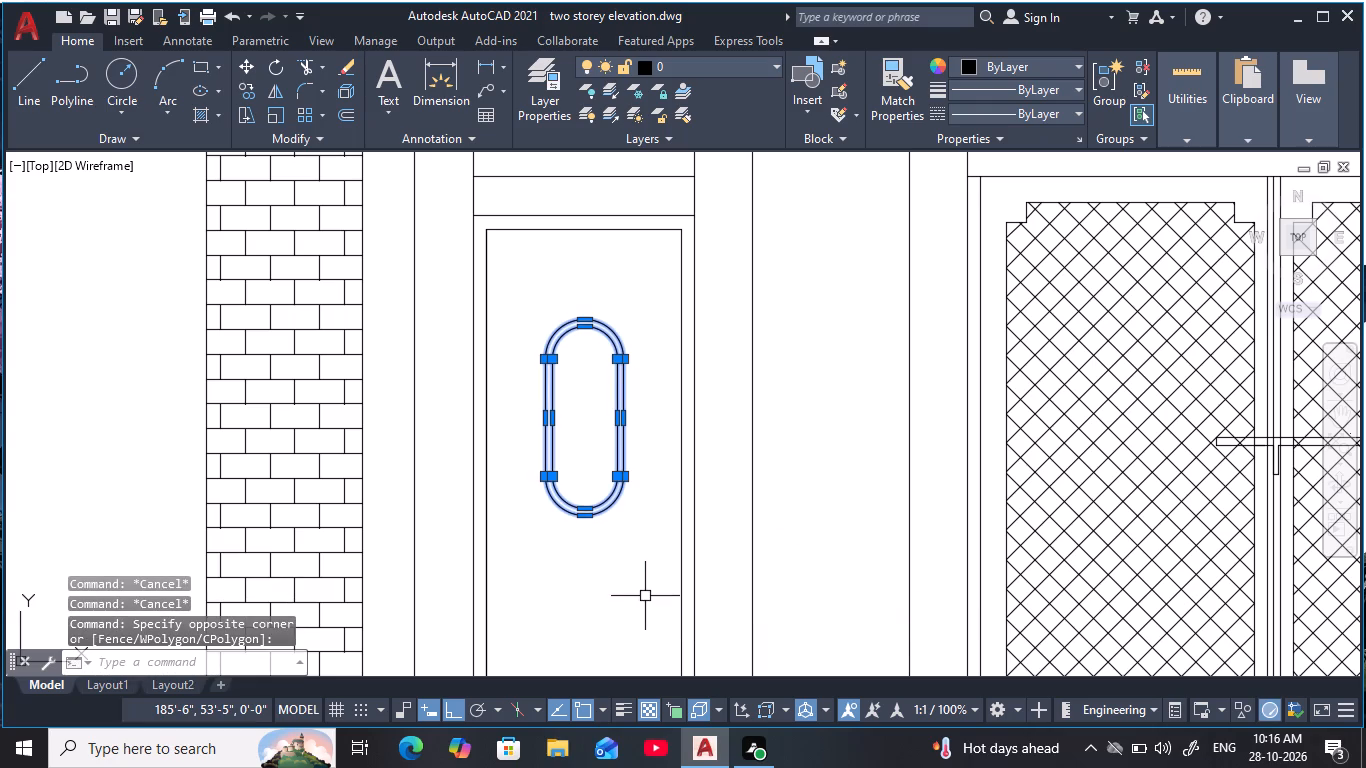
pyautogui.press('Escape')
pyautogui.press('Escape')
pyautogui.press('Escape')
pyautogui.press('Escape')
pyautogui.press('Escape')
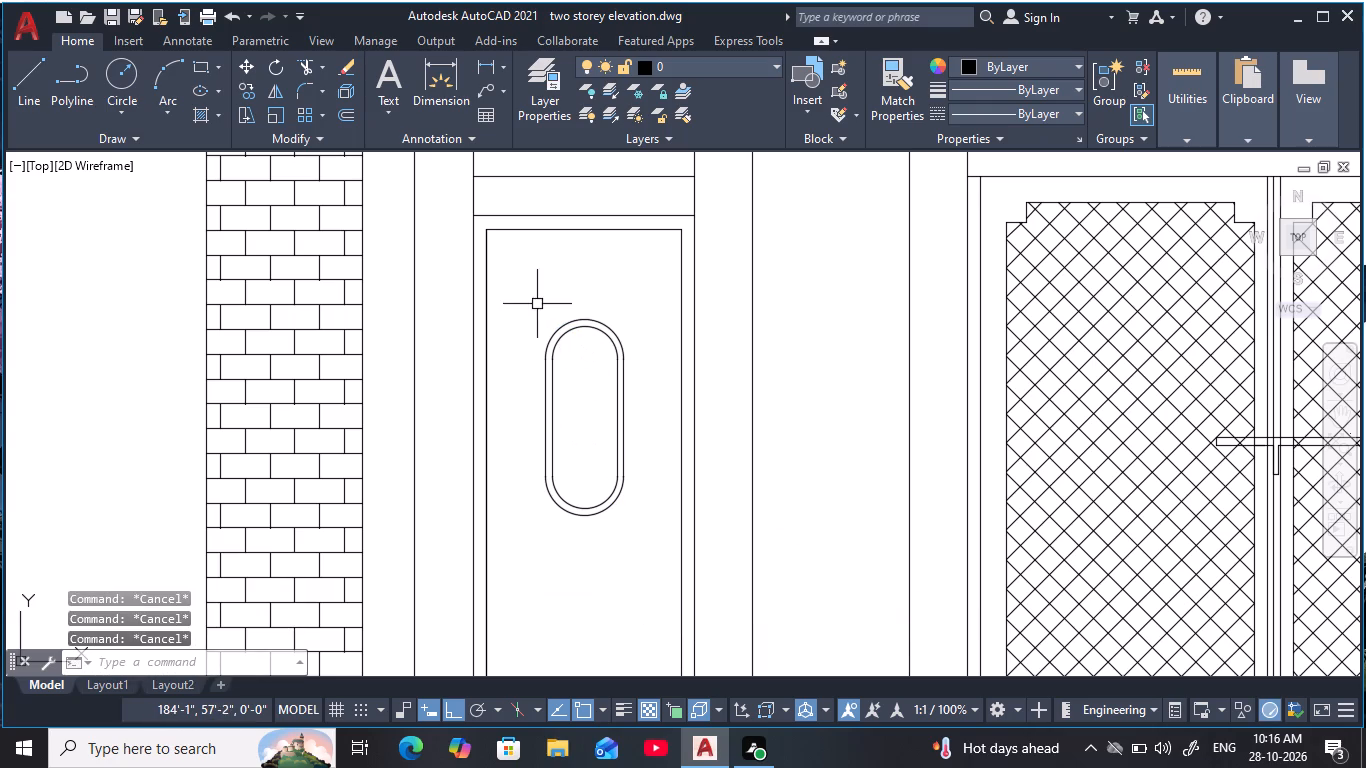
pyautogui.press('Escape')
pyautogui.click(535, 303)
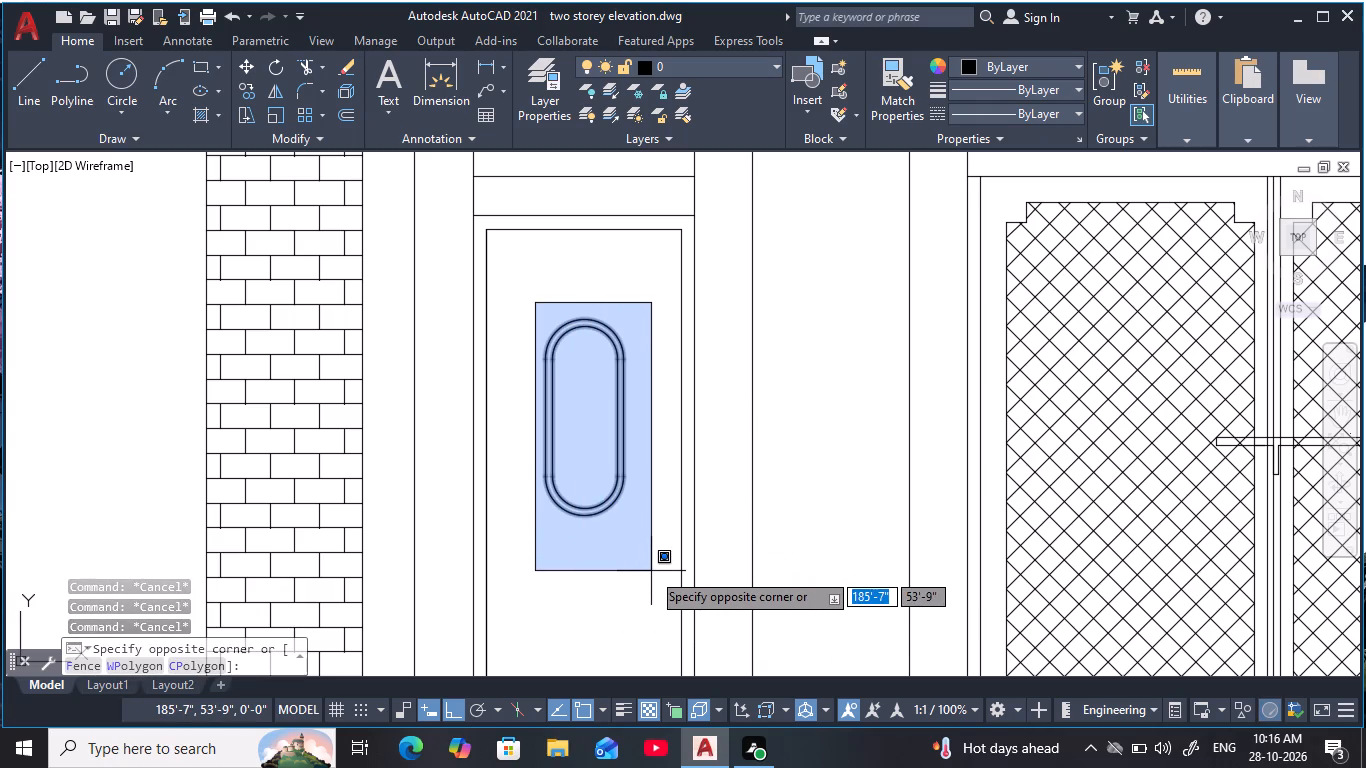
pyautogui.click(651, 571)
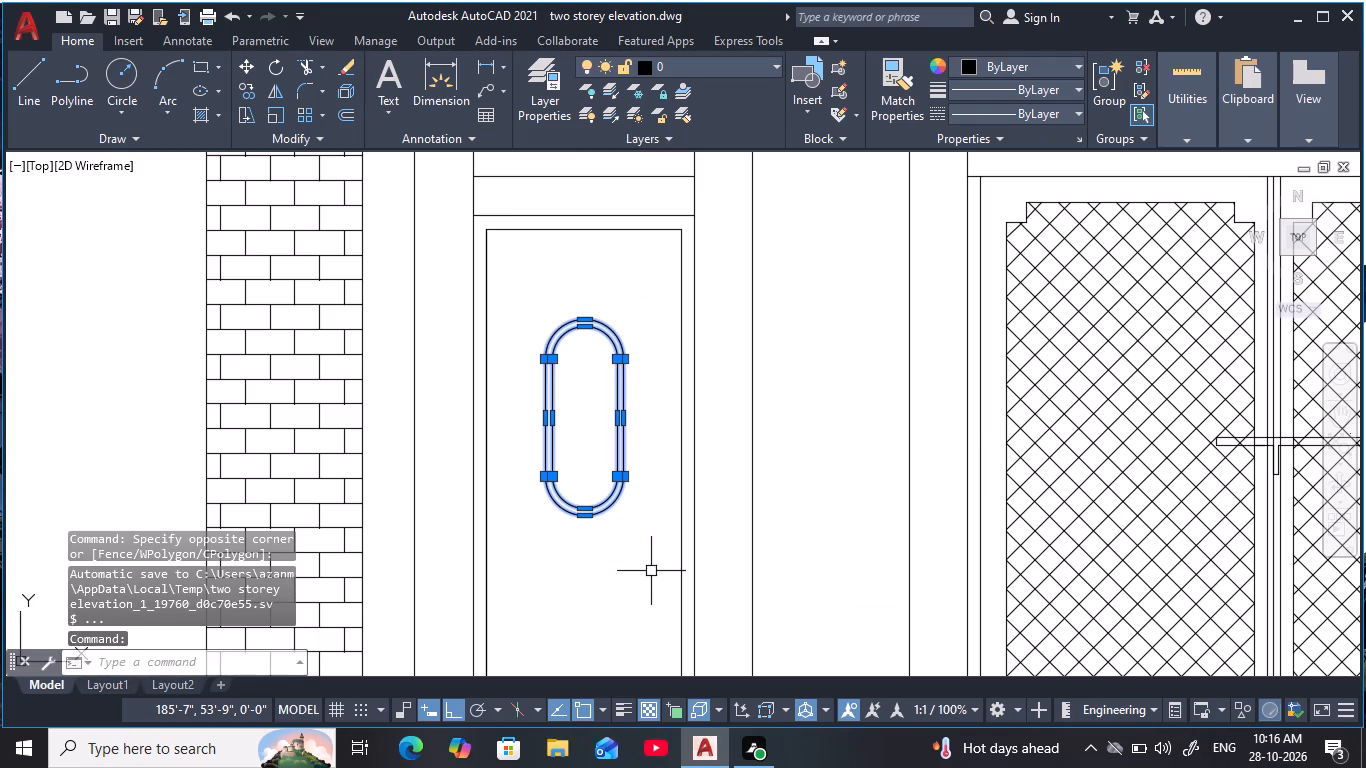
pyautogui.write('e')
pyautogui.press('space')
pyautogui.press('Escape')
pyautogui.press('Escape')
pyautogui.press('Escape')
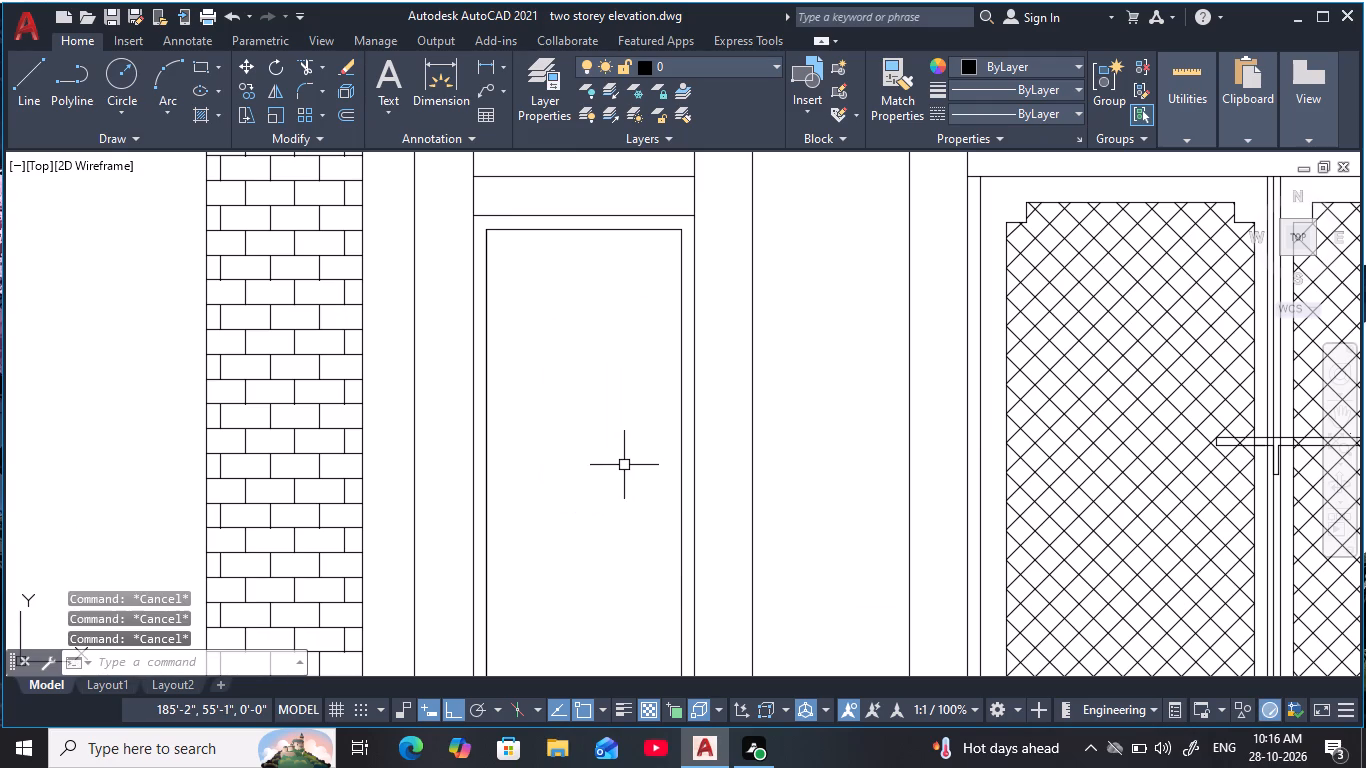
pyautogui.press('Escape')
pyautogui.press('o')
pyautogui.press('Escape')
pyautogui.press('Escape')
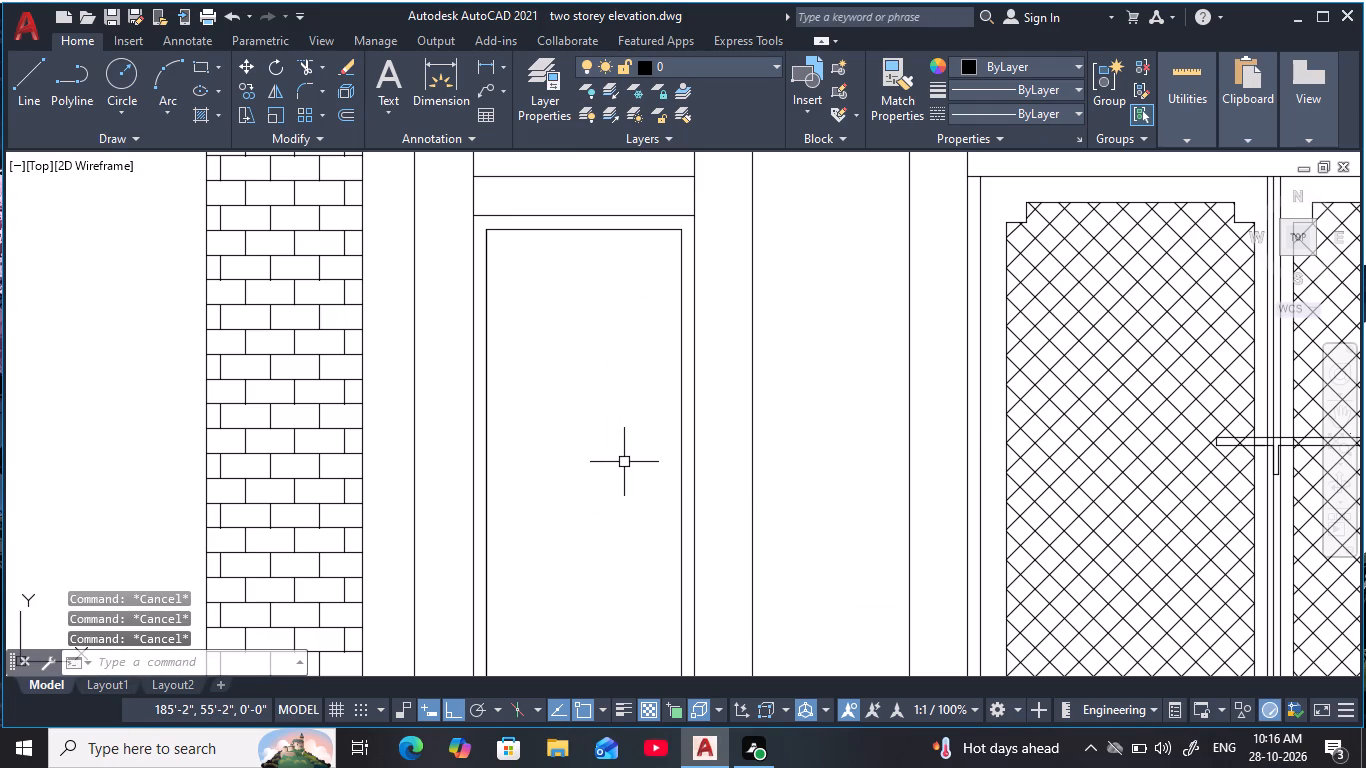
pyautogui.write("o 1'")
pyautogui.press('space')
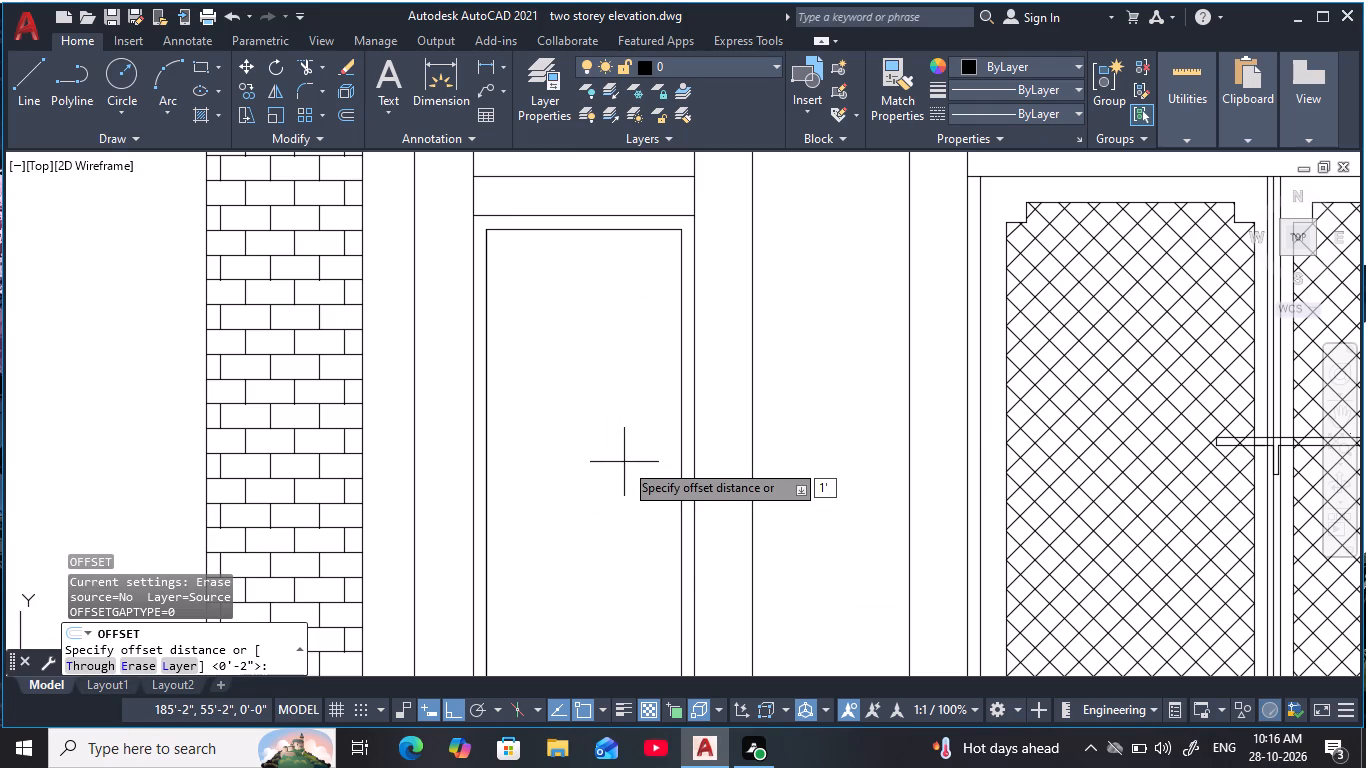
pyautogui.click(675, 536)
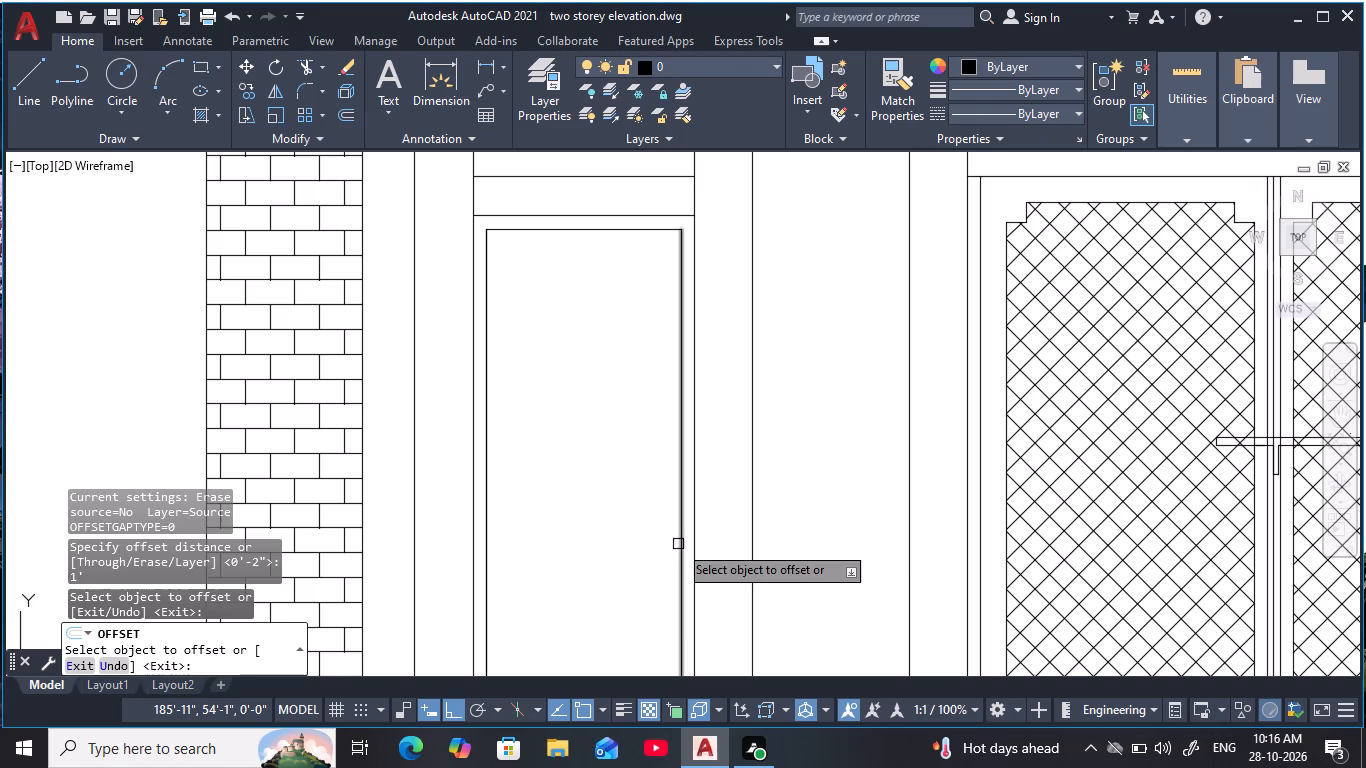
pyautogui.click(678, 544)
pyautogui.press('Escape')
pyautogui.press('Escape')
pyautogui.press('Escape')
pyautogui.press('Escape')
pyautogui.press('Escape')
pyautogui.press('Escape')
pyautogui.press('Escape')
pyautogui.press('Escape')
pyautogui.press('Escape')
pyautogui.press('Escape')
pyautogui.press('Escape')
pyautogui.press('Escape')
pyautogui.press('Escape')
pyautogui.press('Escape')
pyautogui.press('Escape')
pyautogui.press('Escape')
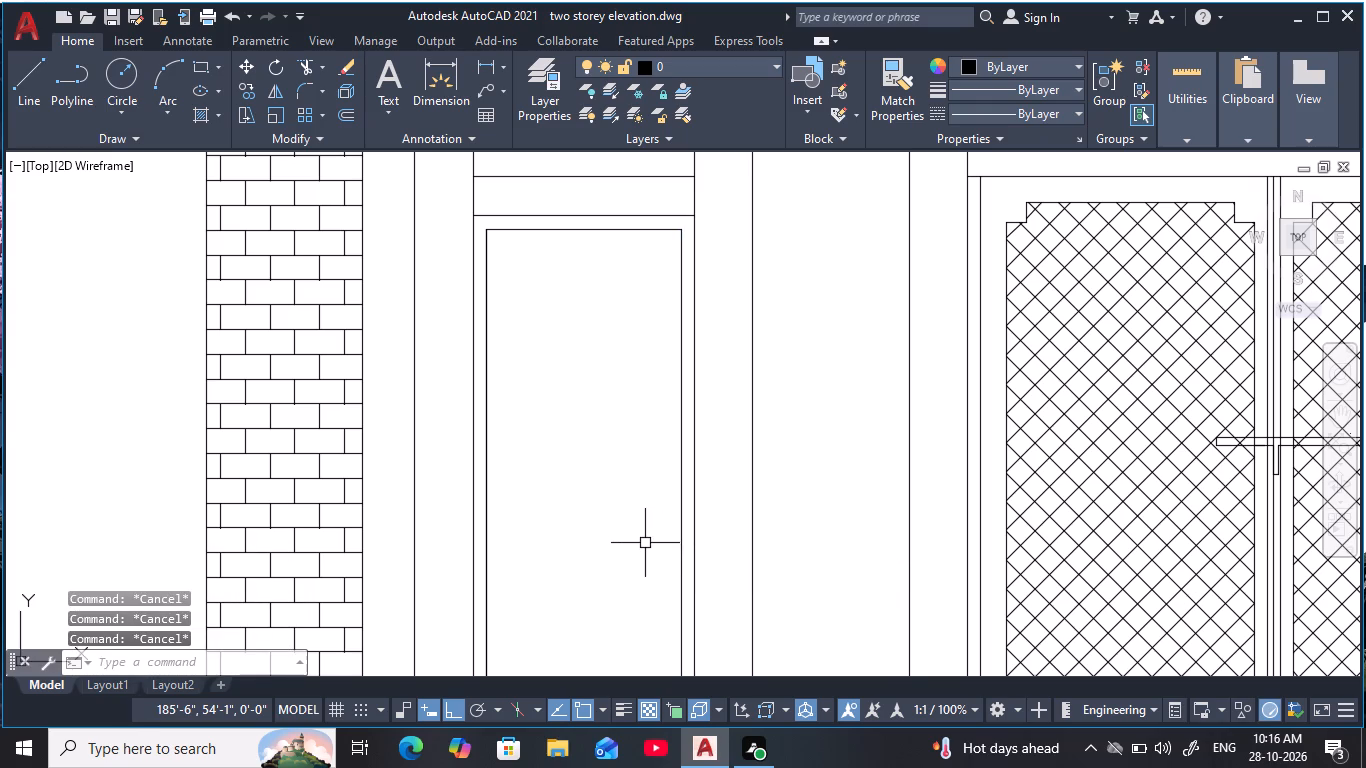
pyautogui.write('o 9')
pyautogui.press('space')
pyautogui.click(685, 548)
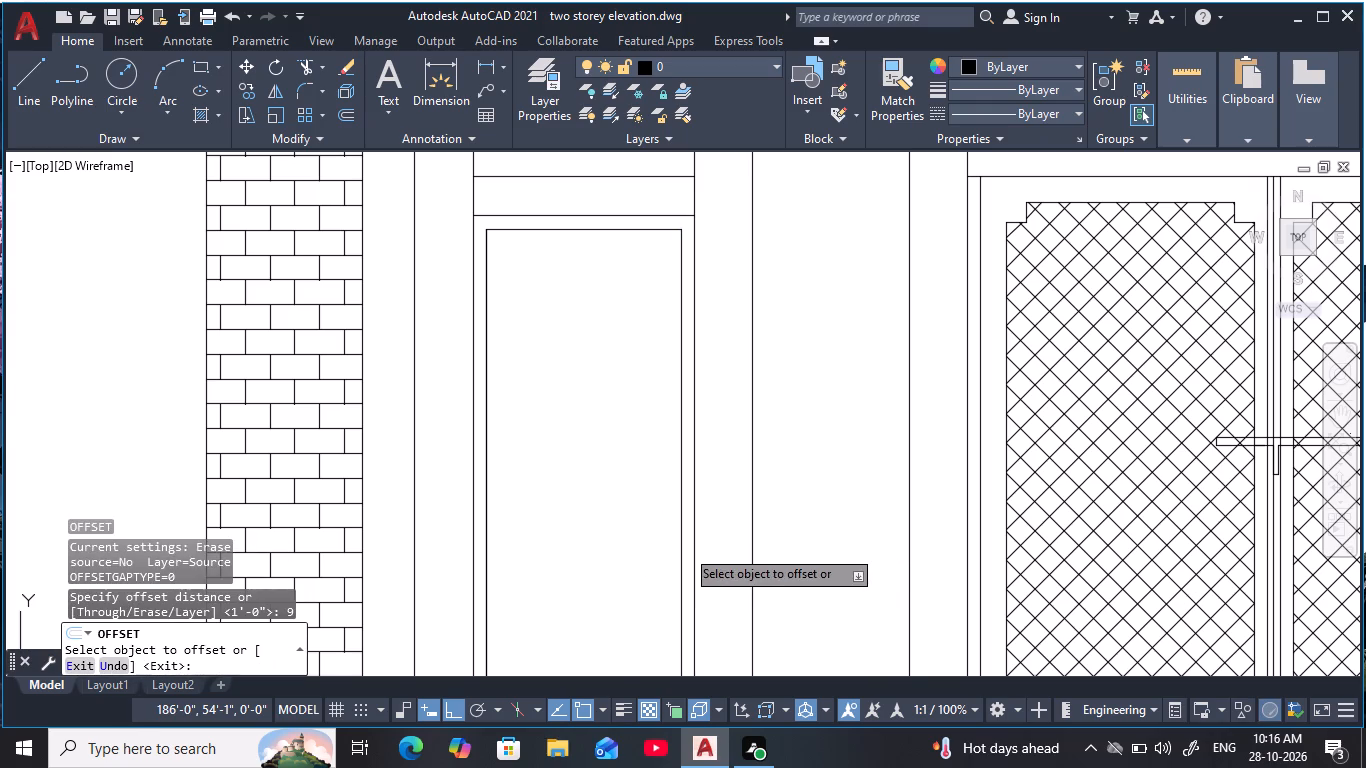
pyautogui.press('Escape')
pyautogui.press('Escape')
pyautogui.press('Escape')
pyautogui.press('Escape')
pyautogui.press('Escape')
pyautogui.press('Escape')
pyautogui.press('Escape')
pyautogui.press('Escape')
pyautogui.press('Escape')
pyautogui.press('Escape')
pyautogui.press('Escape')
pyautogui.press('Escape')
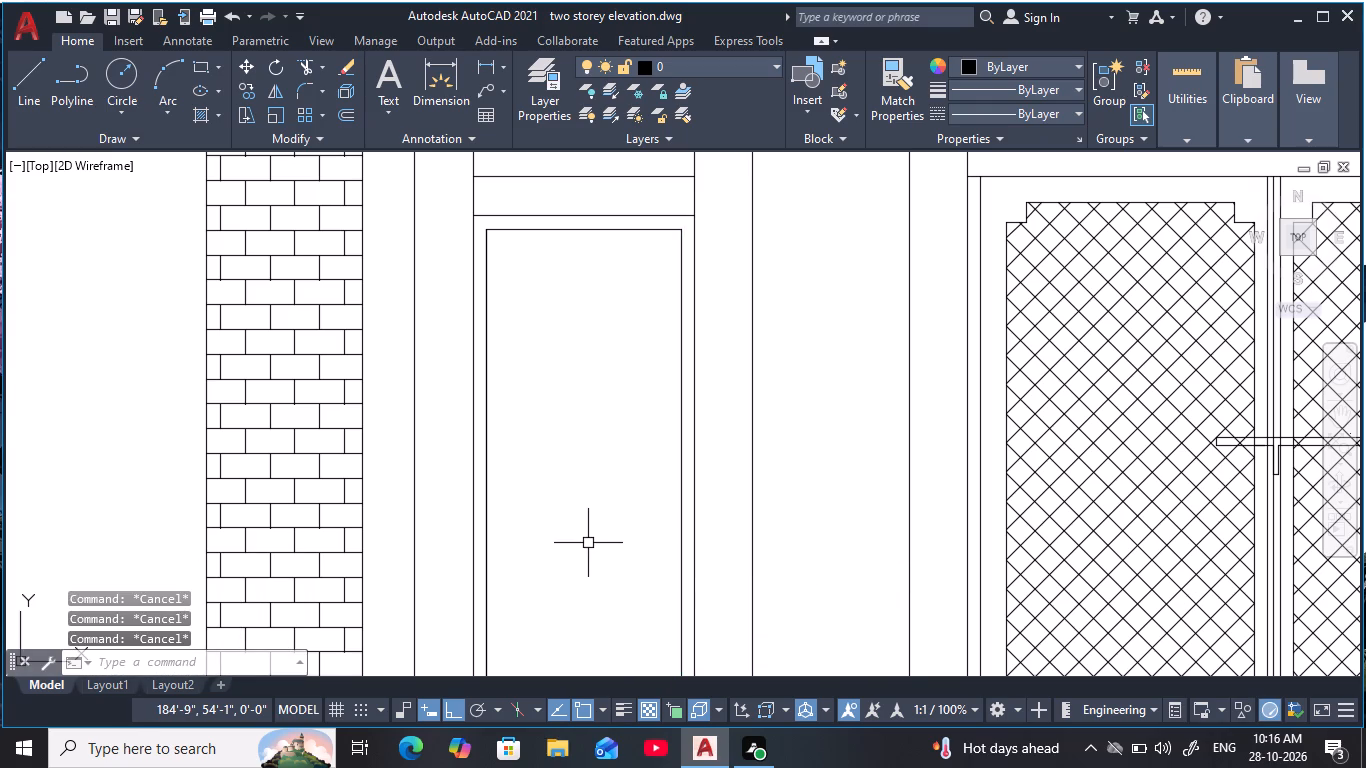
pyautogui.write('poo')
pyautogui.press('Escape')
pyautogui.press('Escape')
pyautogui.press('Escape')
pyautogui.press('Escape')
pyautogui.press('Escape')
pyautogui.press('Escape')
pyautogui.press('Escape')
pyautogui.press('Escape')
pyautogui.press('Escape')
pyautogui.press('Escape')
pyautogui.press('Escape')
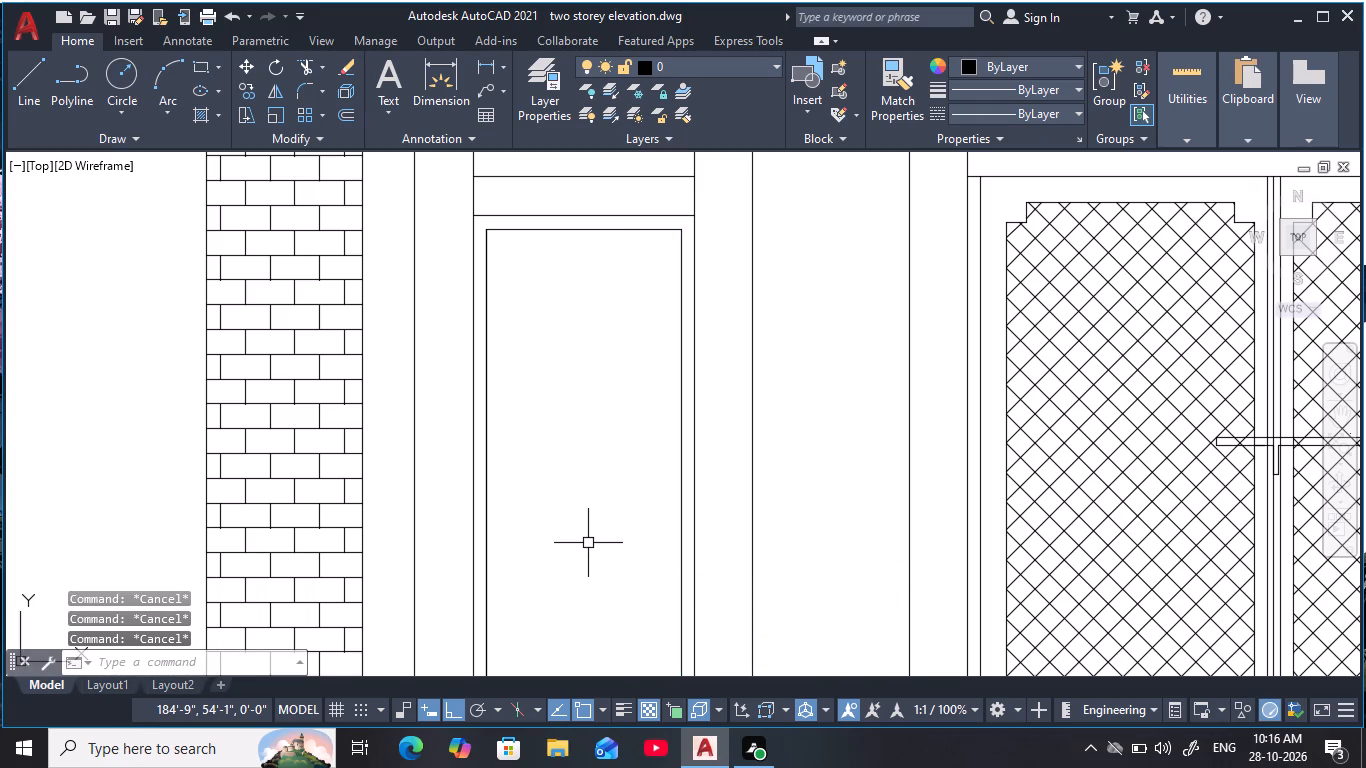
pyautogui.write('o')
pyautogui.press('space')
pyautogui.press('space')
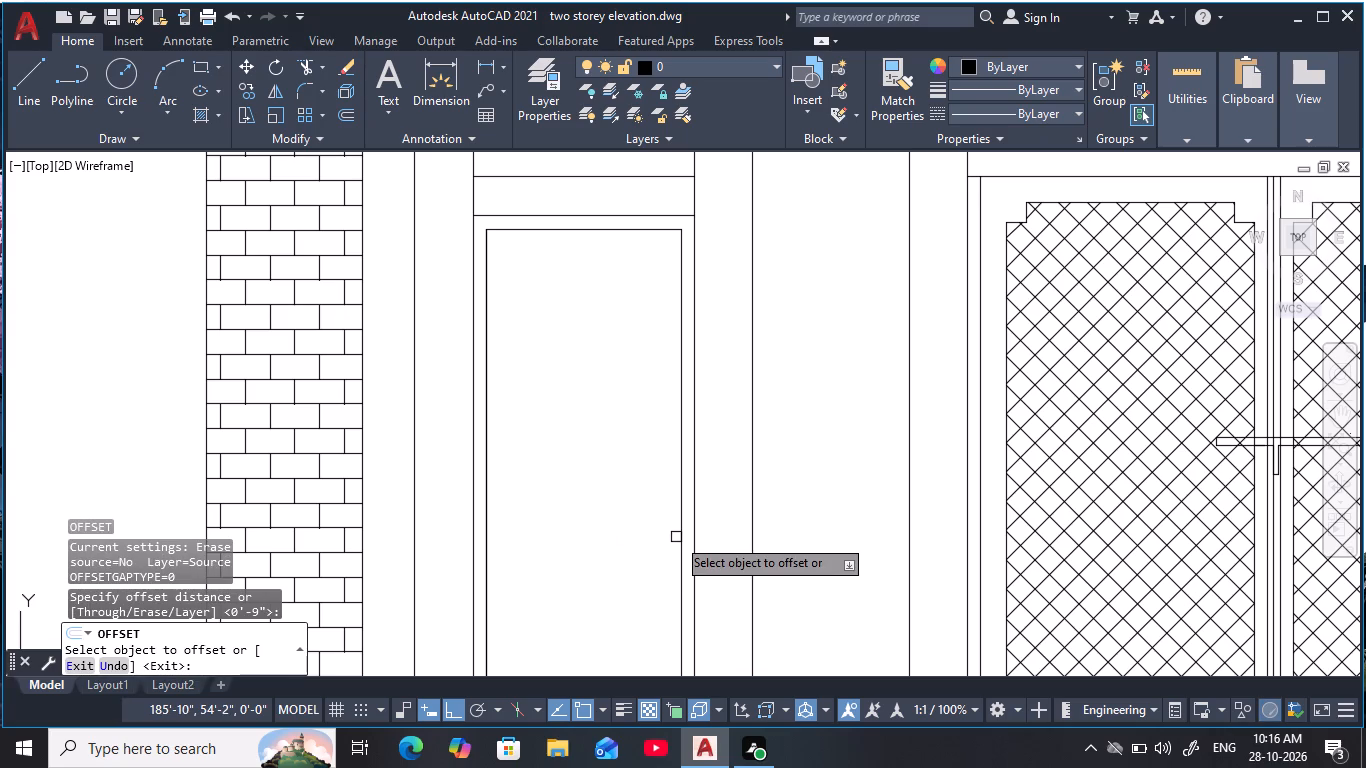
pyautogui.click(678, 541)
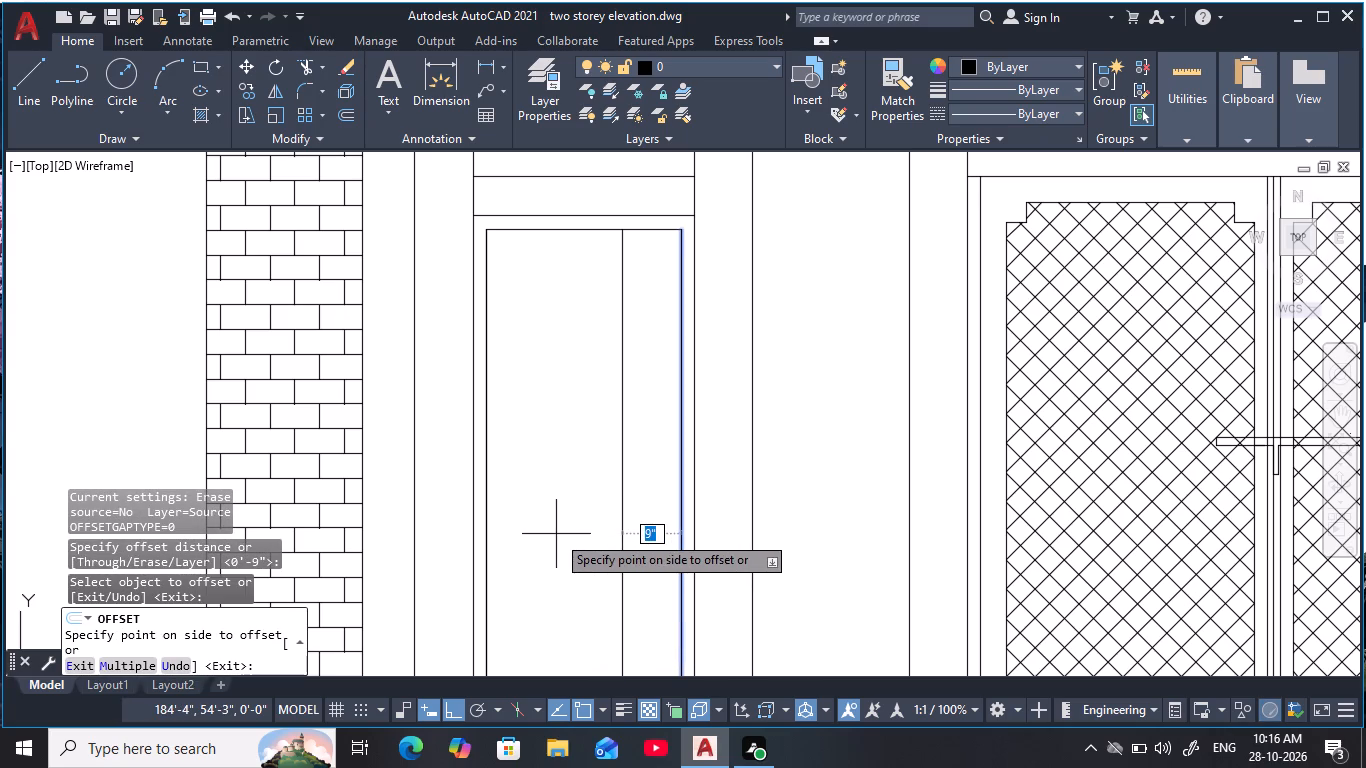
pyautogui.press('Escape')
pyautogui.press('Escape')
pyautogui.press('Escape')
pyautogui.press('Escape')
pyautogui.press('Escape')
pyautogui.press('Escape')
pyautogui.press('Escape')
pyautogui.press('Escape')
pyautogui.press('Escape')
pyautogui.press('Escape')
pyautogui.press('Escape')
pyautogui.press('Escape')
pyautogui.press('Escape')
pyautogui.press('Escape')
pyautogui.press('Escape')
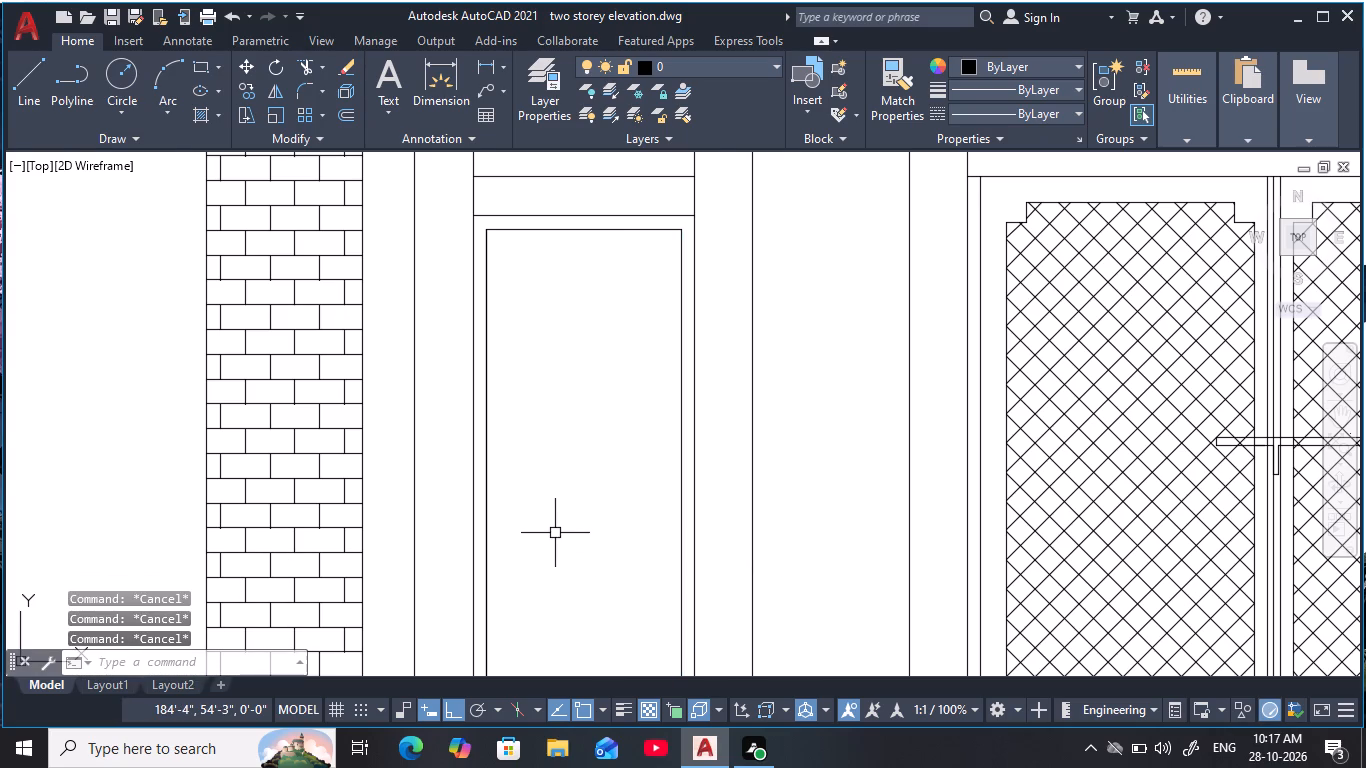
# Offset the narrow door panel's two vertical edges 4" inward.
pyautogui.scroll(-2, 555, 533)
pyautogui.moveTo(555, 533); pyautogui.dragTo(563, 493, button='middle')
pyautogui.write('o')
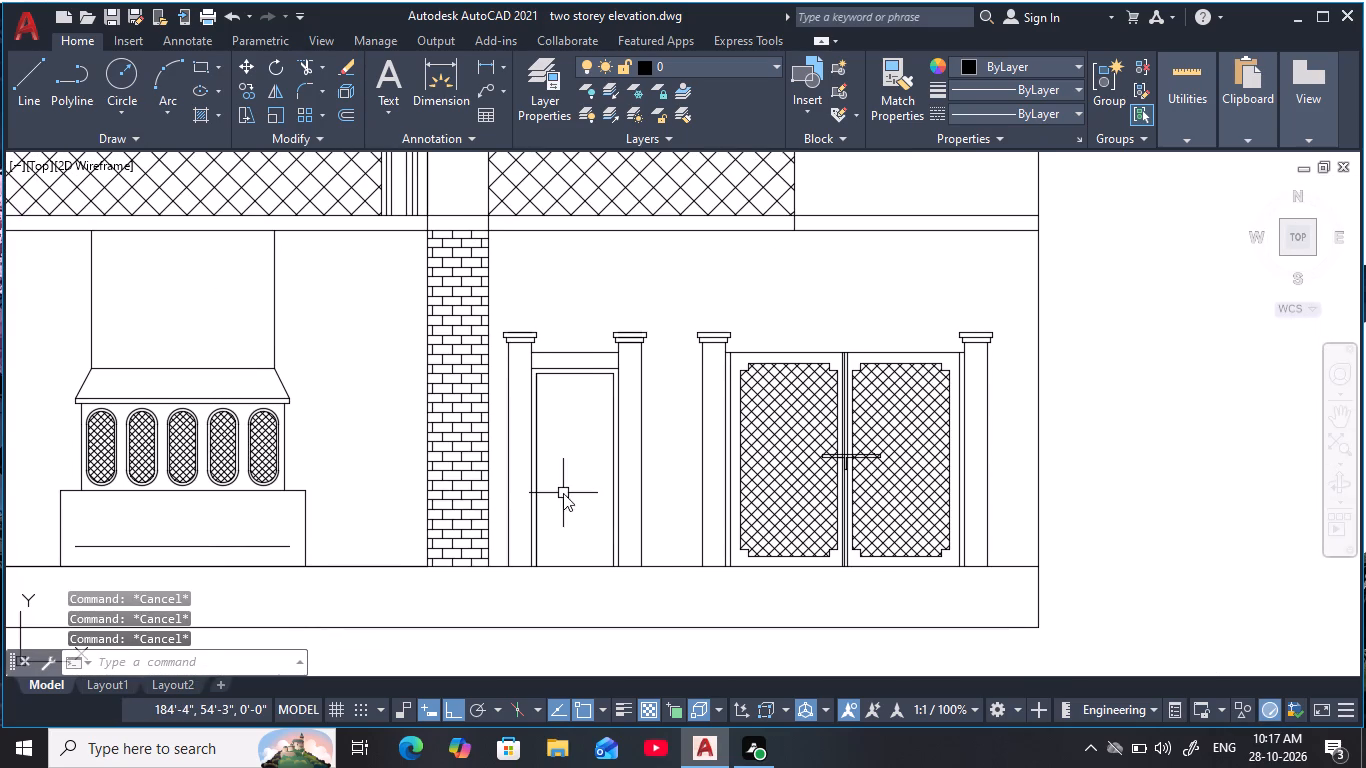
pyautogui.press('space')
pyautogui.write('4')
pyautogui.press('space')
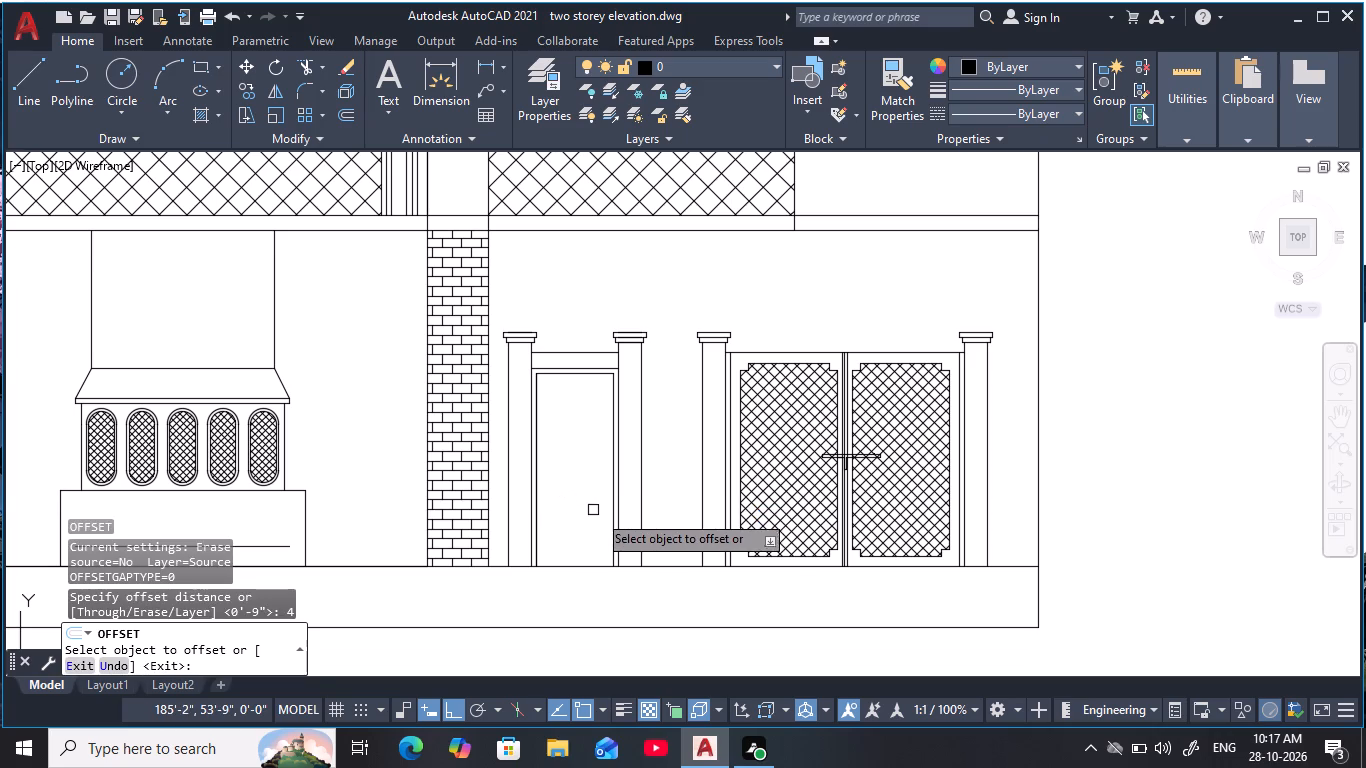
pyautogui.click(610, 524)
pyautogui.click(602, 524)
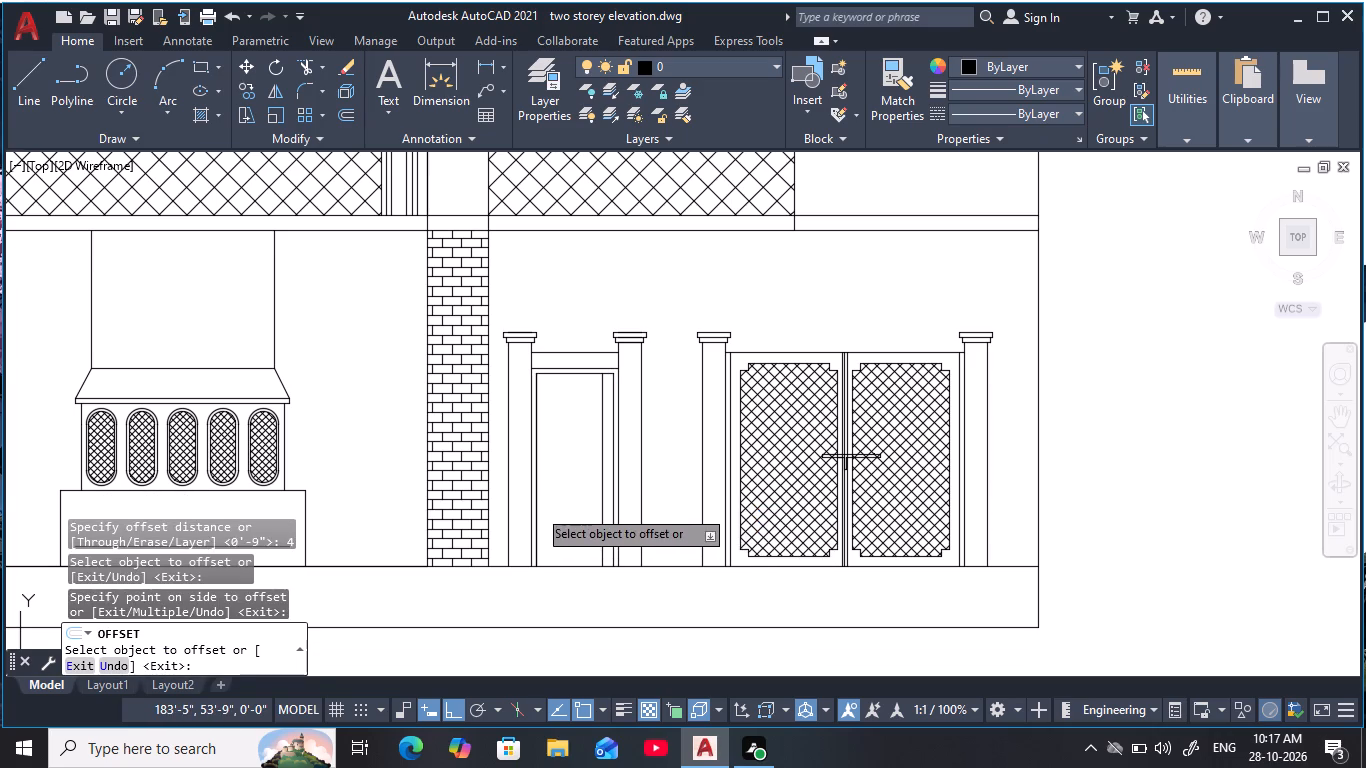
pyautogui.click(537, 508)
pyautogui.click(561, 526)
pyautogui.click(584, 374)
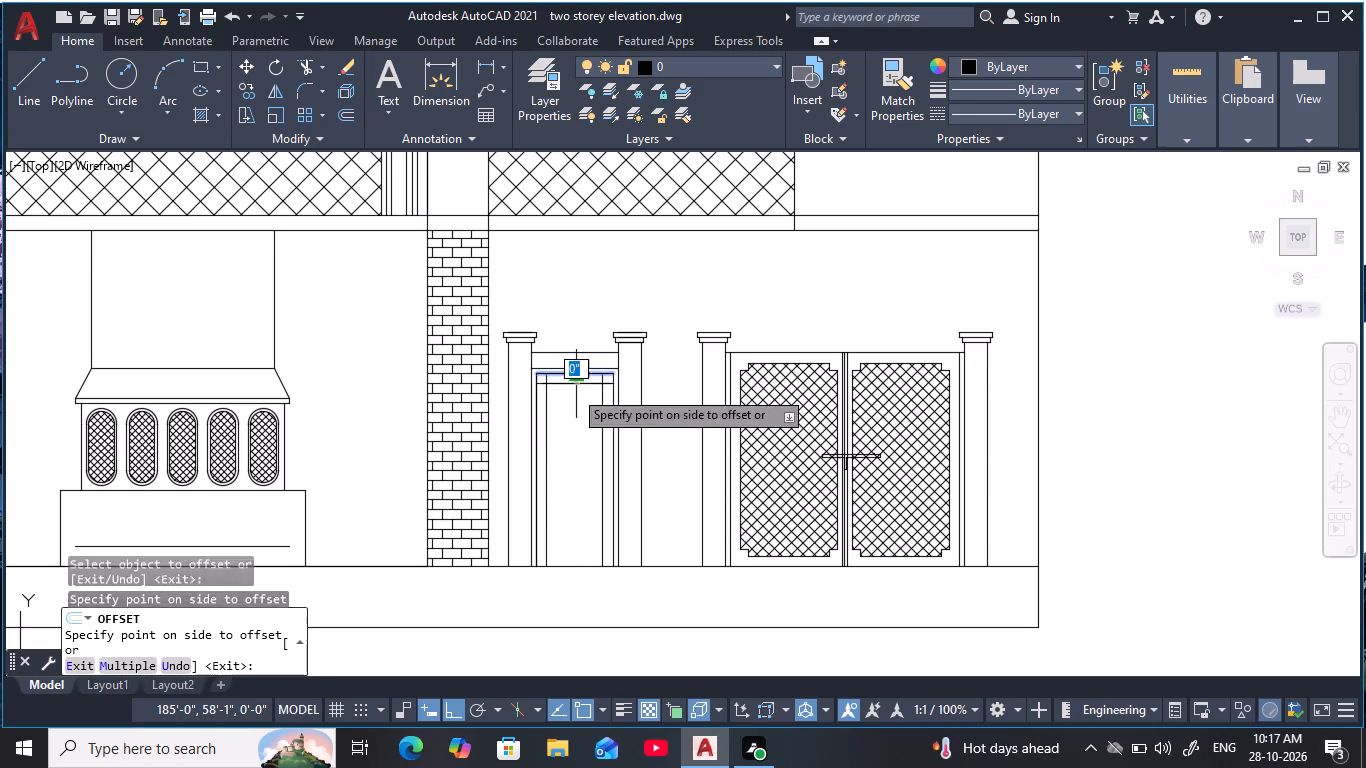
pyautogui.press('Escape')
pyautogui.press('Escape')
pyautogui.press('Escape')
pyautogui.press('Escape')
pyautogui.press('Escape')
pyautogui.press('Escape')
pyautogui.press('Escape')
pyautogui.press('Escape')
pyautogui.press('Escape')
pyautogui.press('Escape')
pyautogui.press('Escape')
pyautogui.press('Escape')
pyautogui.press('Escape')
pyautogui.press('Escape')
pyautogui.press('Escape')
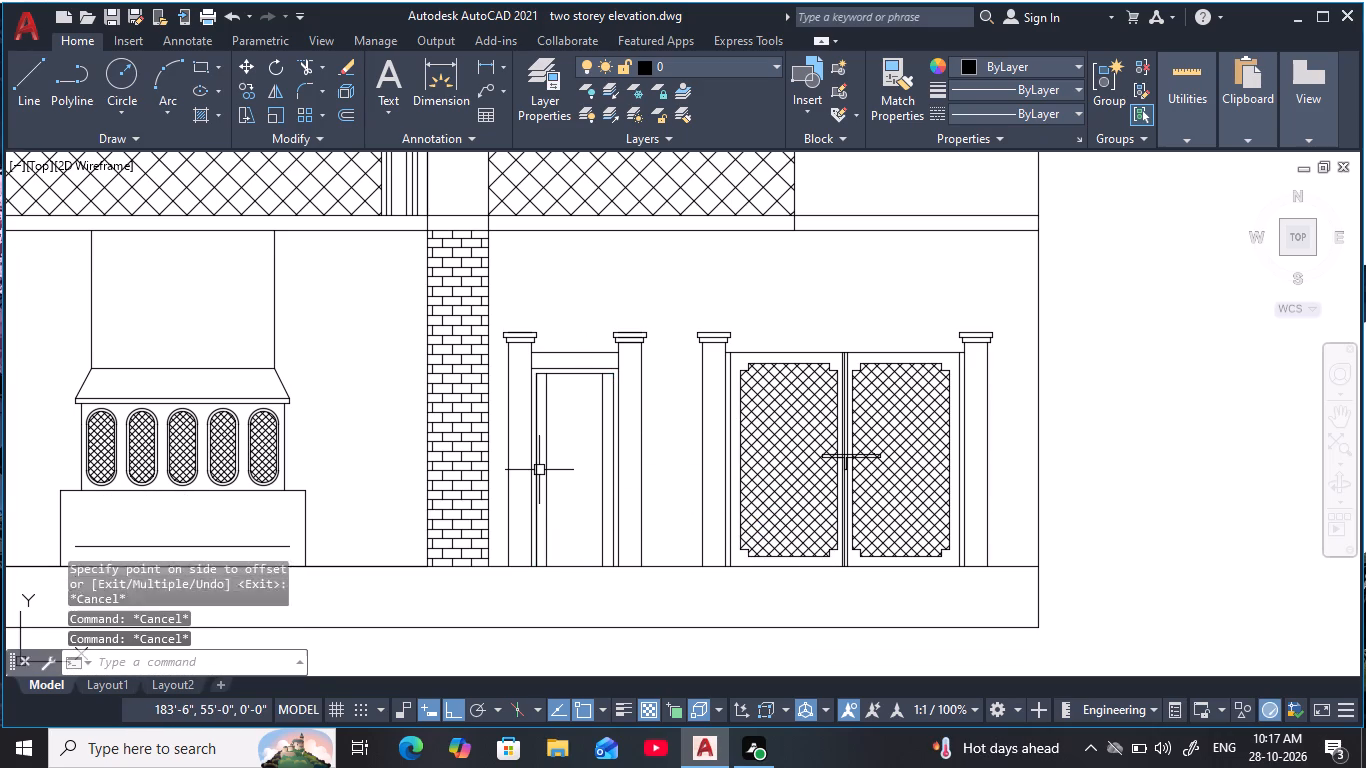
# Offset the narrow door panel's top edge 6" downward and the ground line 6" upward.
pyautogui.press('o')
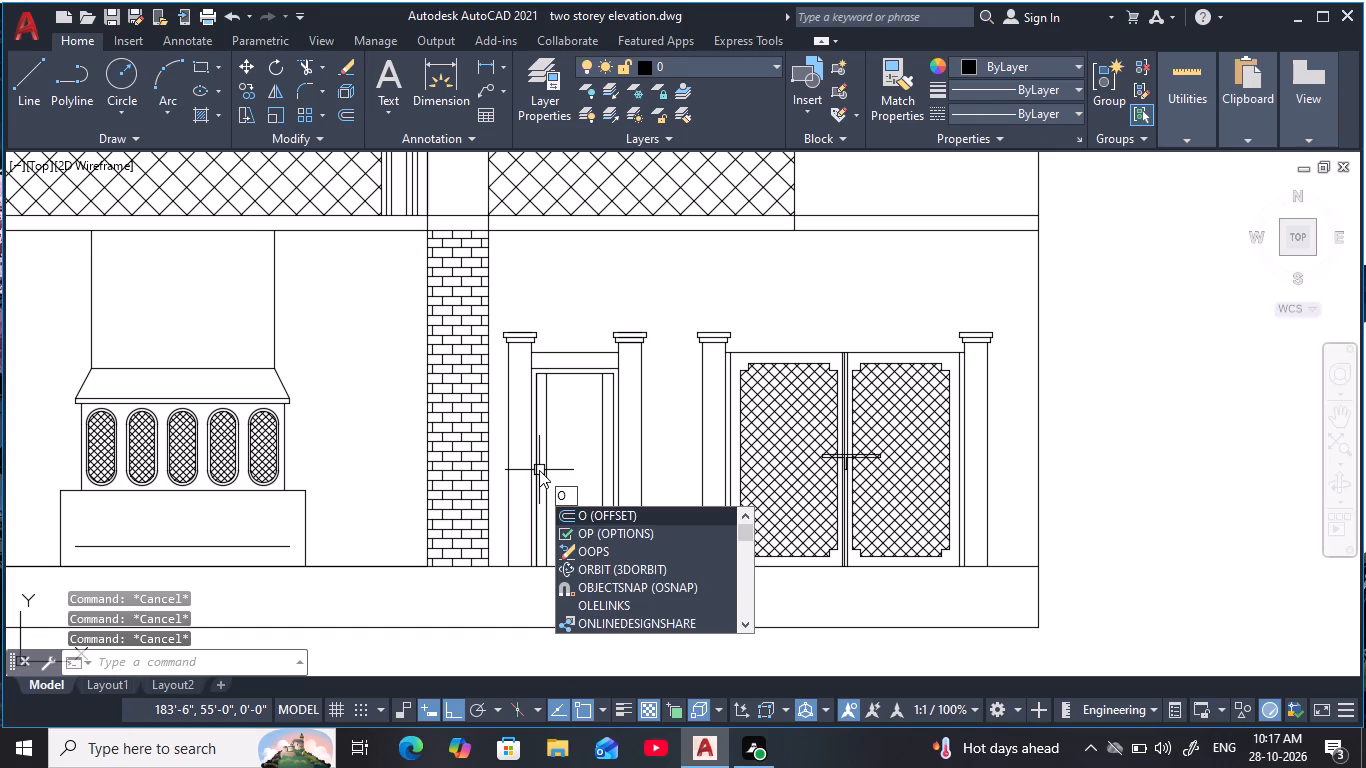
pyautogui.press('space')
pyautogui.write('6')
pyautogui.press('space')
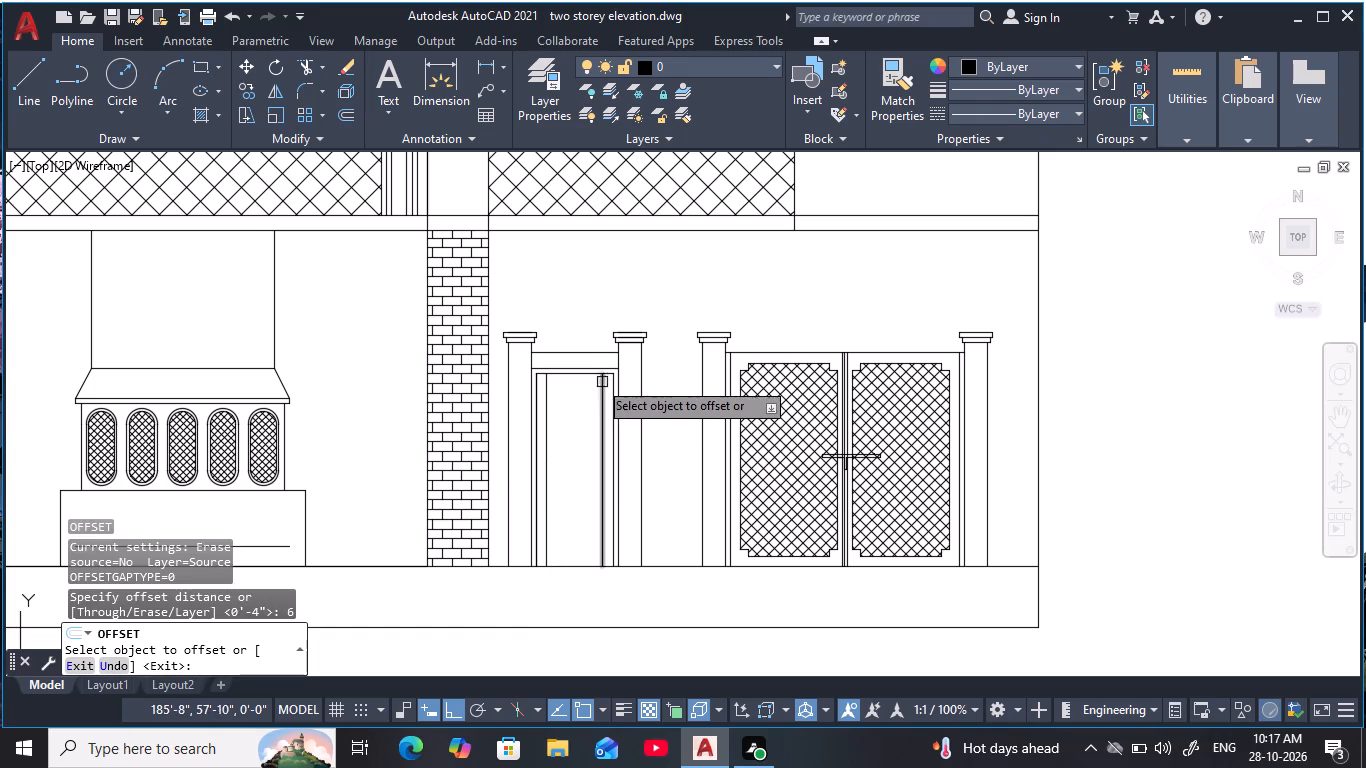
pyautogui.click(586, 373)
pyautogui.click(543, 540)
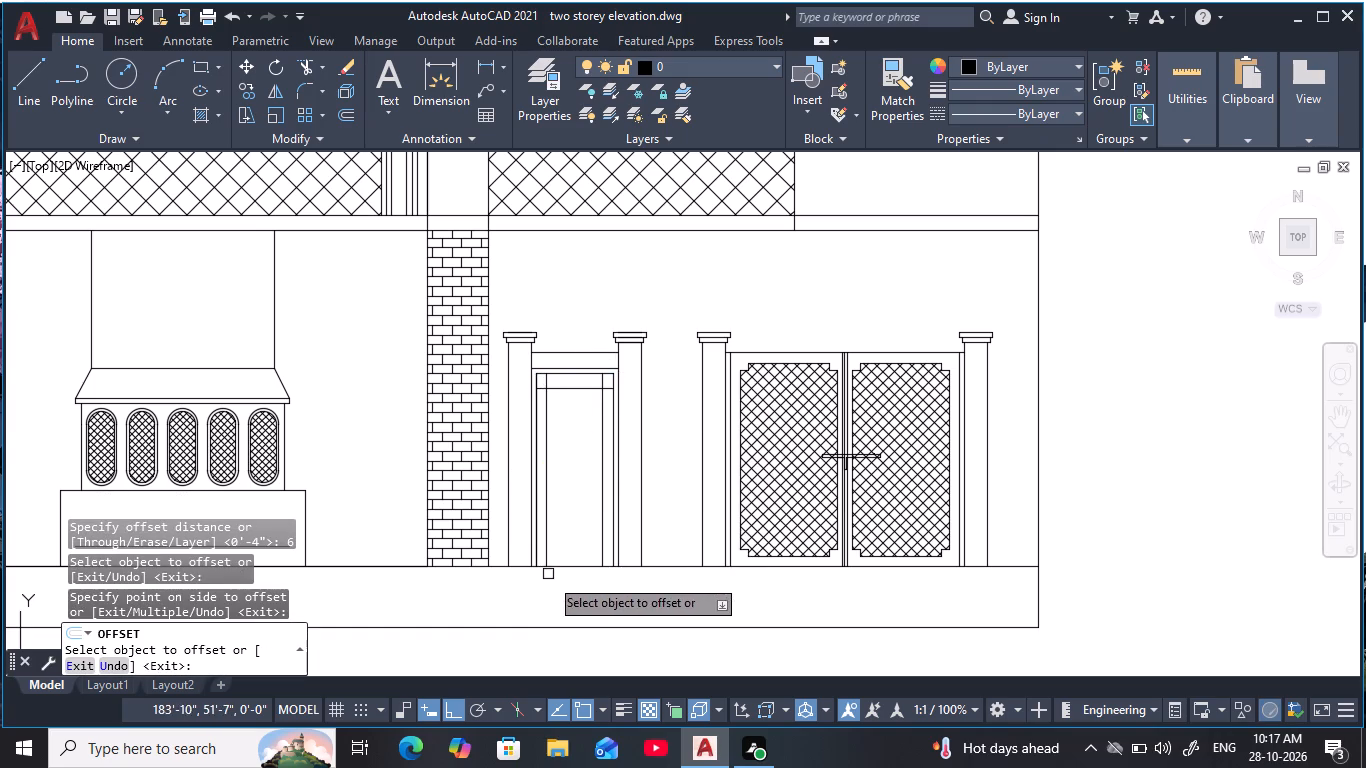
pyautogui.click(563, 569)
pyautogui.click(590, 521)
pyautogui.press('Escape')
pyautogui.press('Escape')
pyautogui.press('Escape')
pyautogui.press('Escape')
pyautogui.press('Escape')
pyautogui.press('Escape')
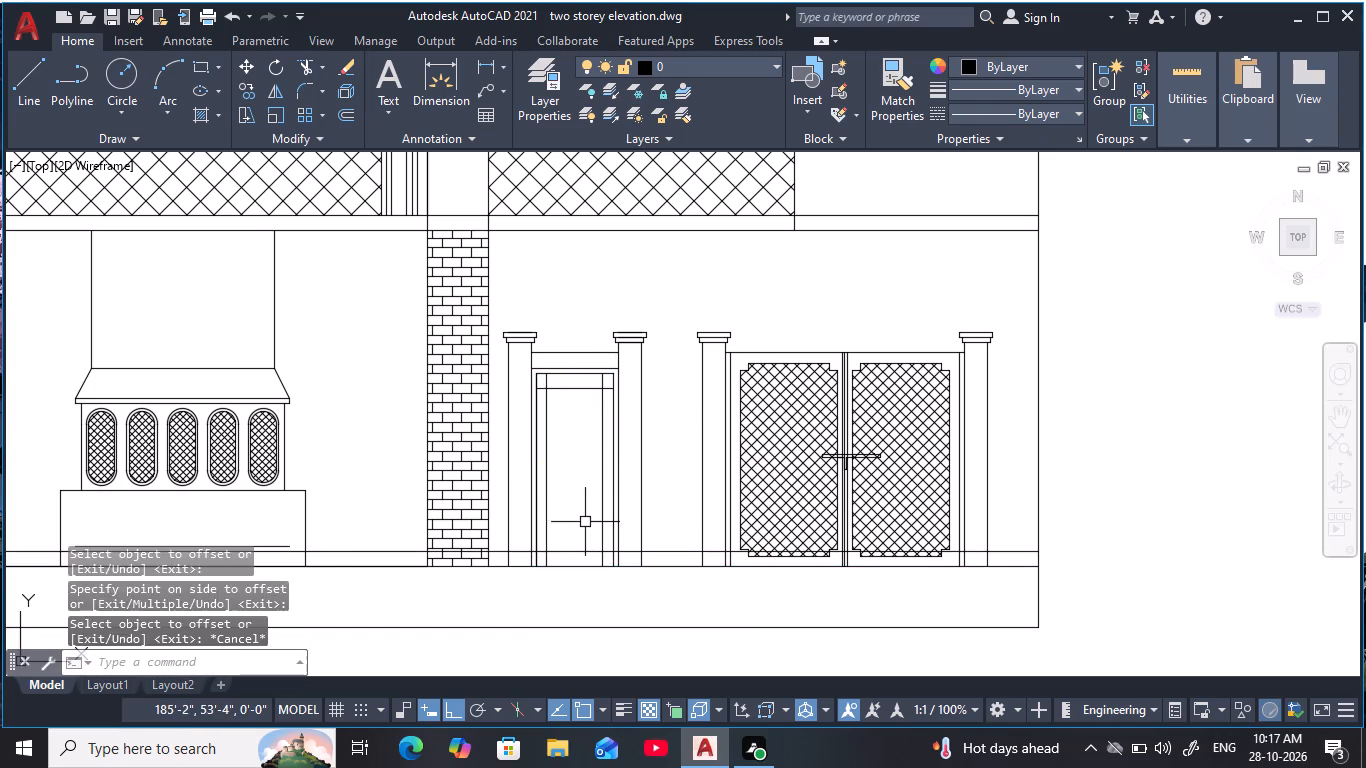
# Trim the offset ground line where it crosses the narrow strips between the door panel's outer and inner vertical lines.
pyautogui.scroll(1, 579, 526)
pyautogui.press('Escape')
pyautogui.write('tr')
pyautogui.press('space')
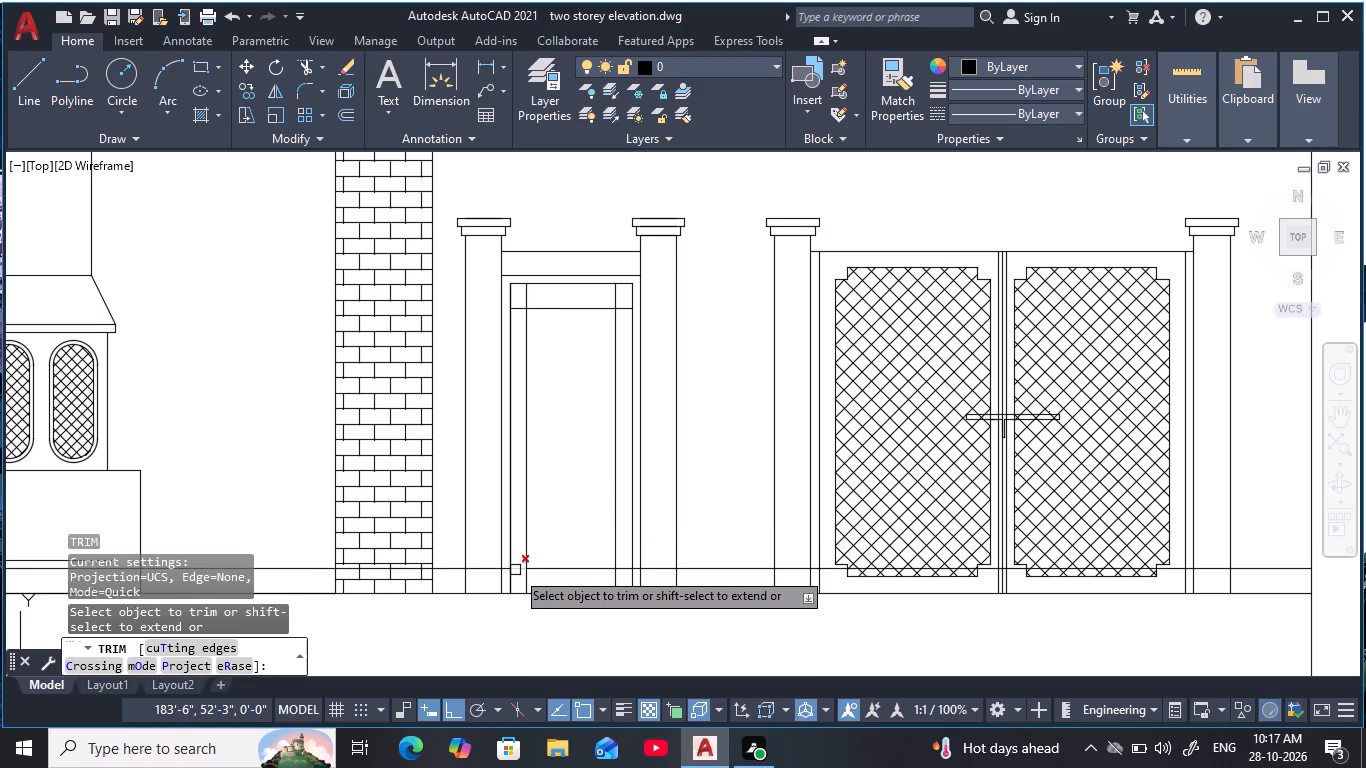
pyautogui.click(515, 570)
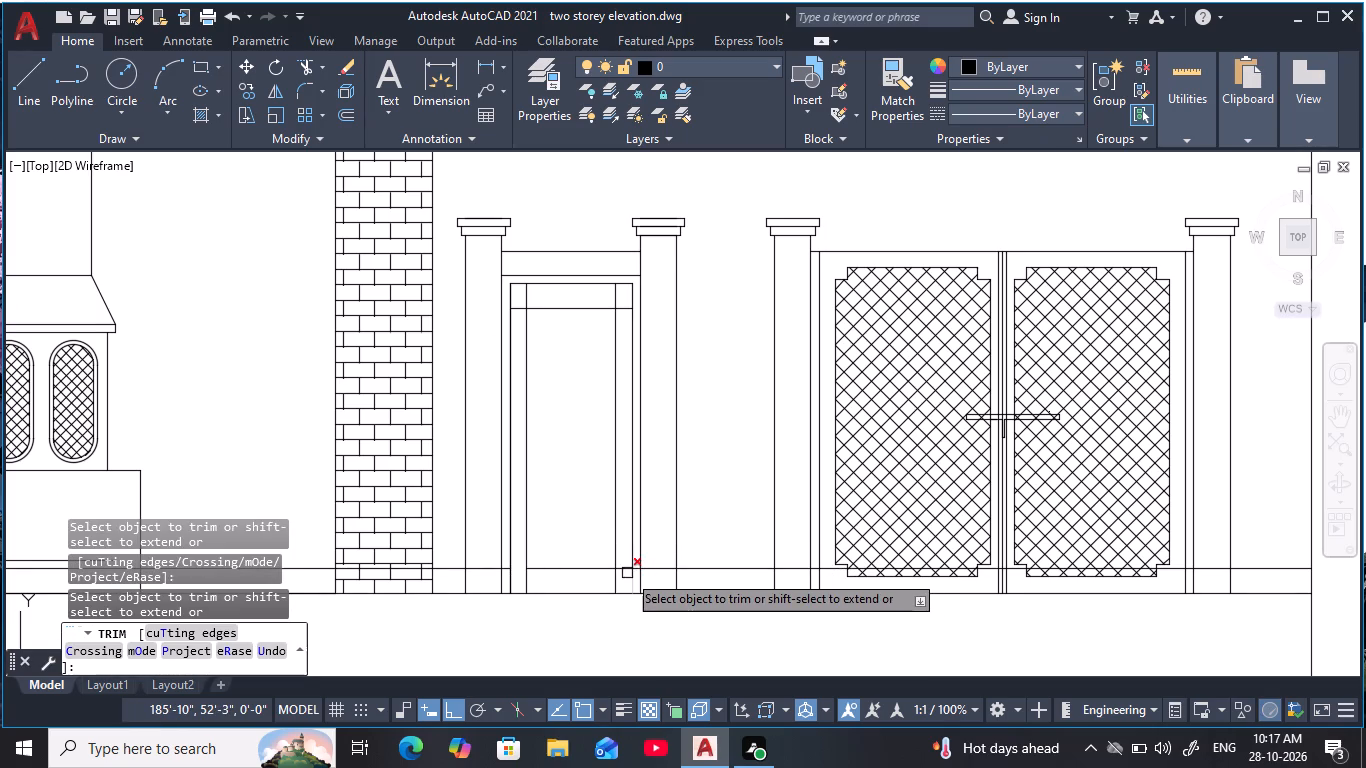
pyautogui.click(625, 569)
pyautogui.press('Escape')
pyautogui.press('Escape')
pyautogui.press('Escape')
pyautogui.press('Escape')
pyautogui.press('Escape')
pyautogui.press('Escape')
pyautogui.press('Escape')
pyautogui.press('Escape')
pyautogui.press('Escape')
pyautogui.press('Escape')
pyautogui.press('Escape')
pyautogui.press('Escape')
pyautogui.press('Escape')
pyautogui.press('Escape')
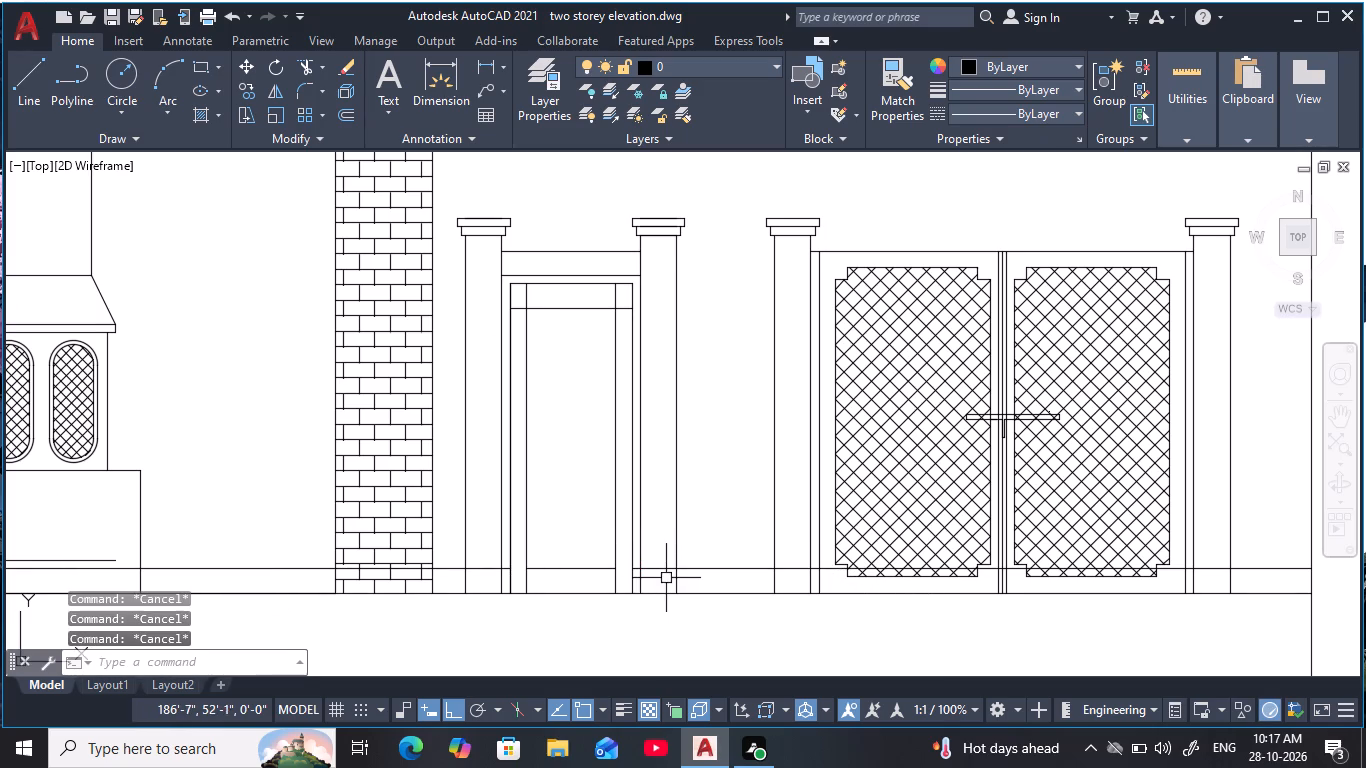
# Erase the leftover pieces of the offset ground line on both sides of the narrow door.
pyautogui.click(668, 574)
pyautogui.click(661, 578)
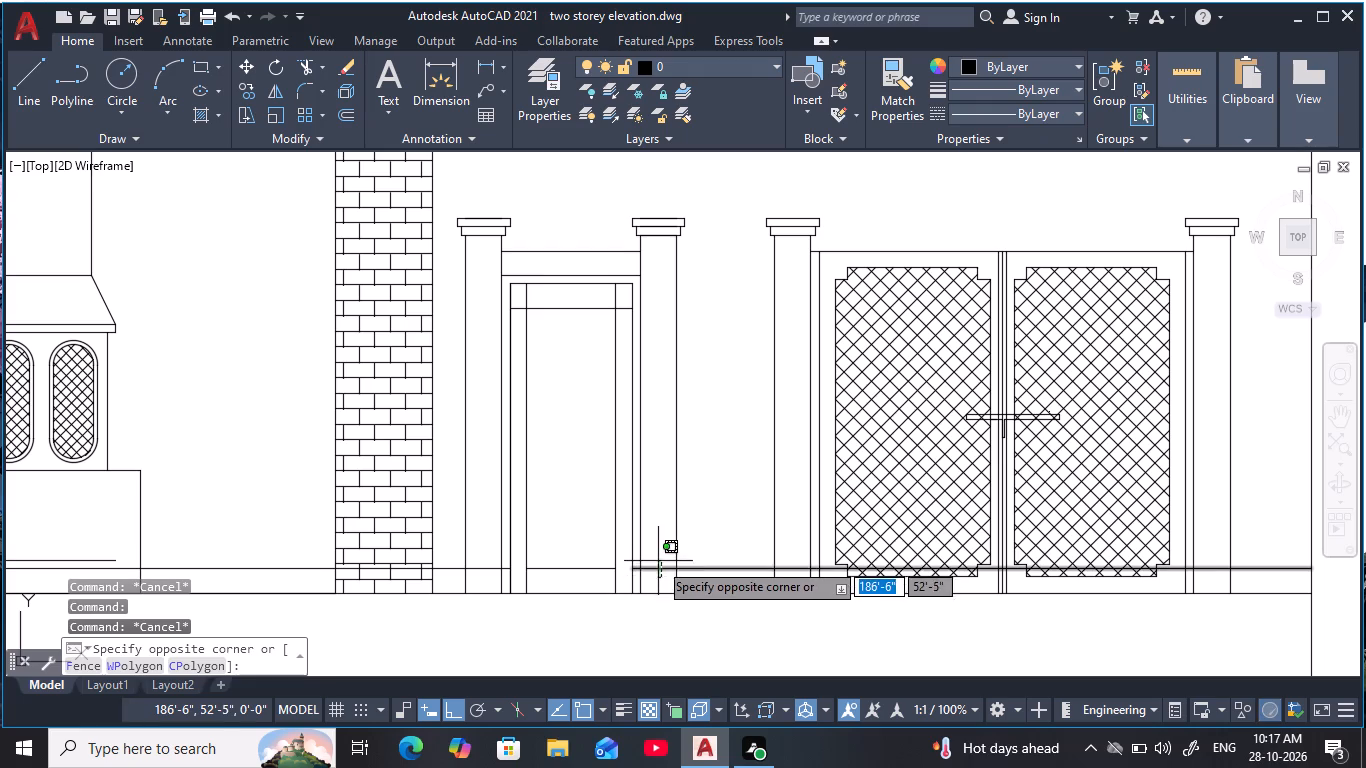
pyautogui.click(658, 554)
pyautogui.write('e')
pyautogui.press('space')
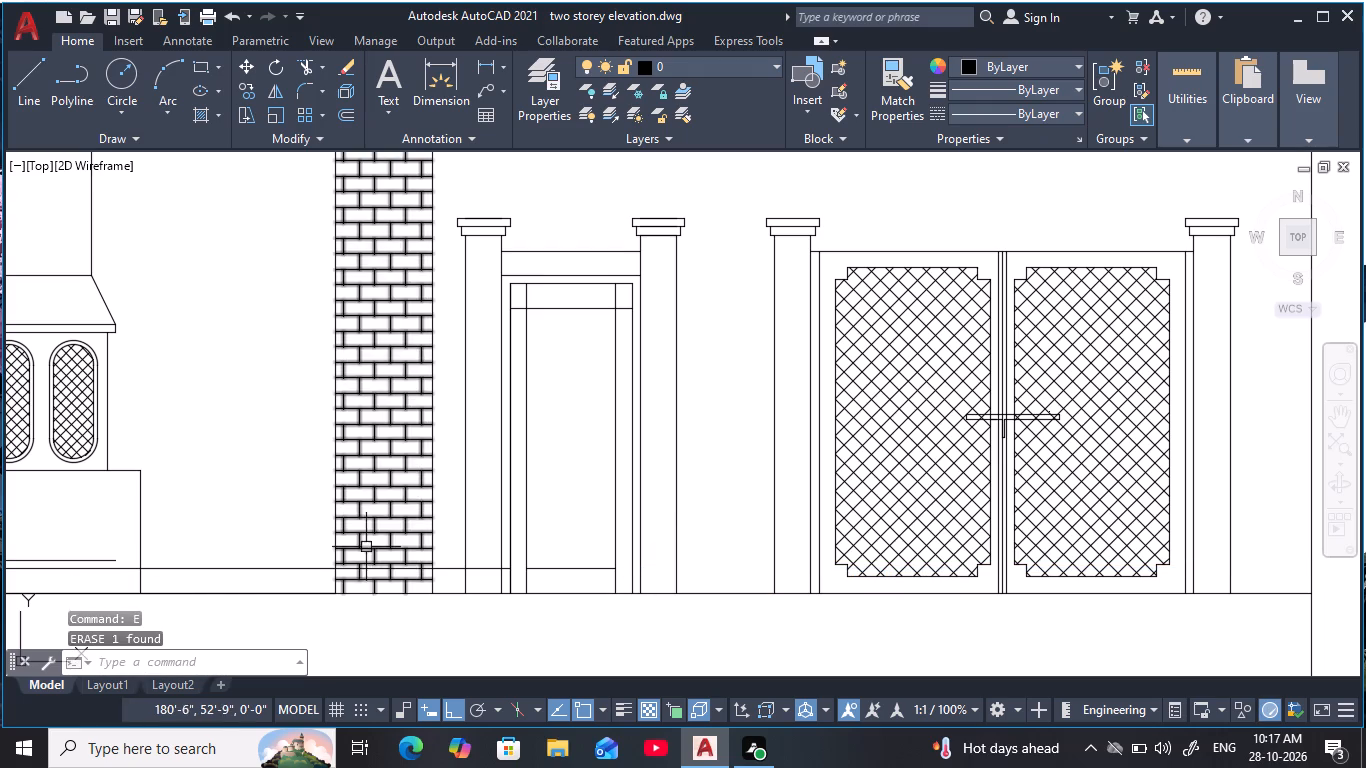
pyautogui.click(451, 584)
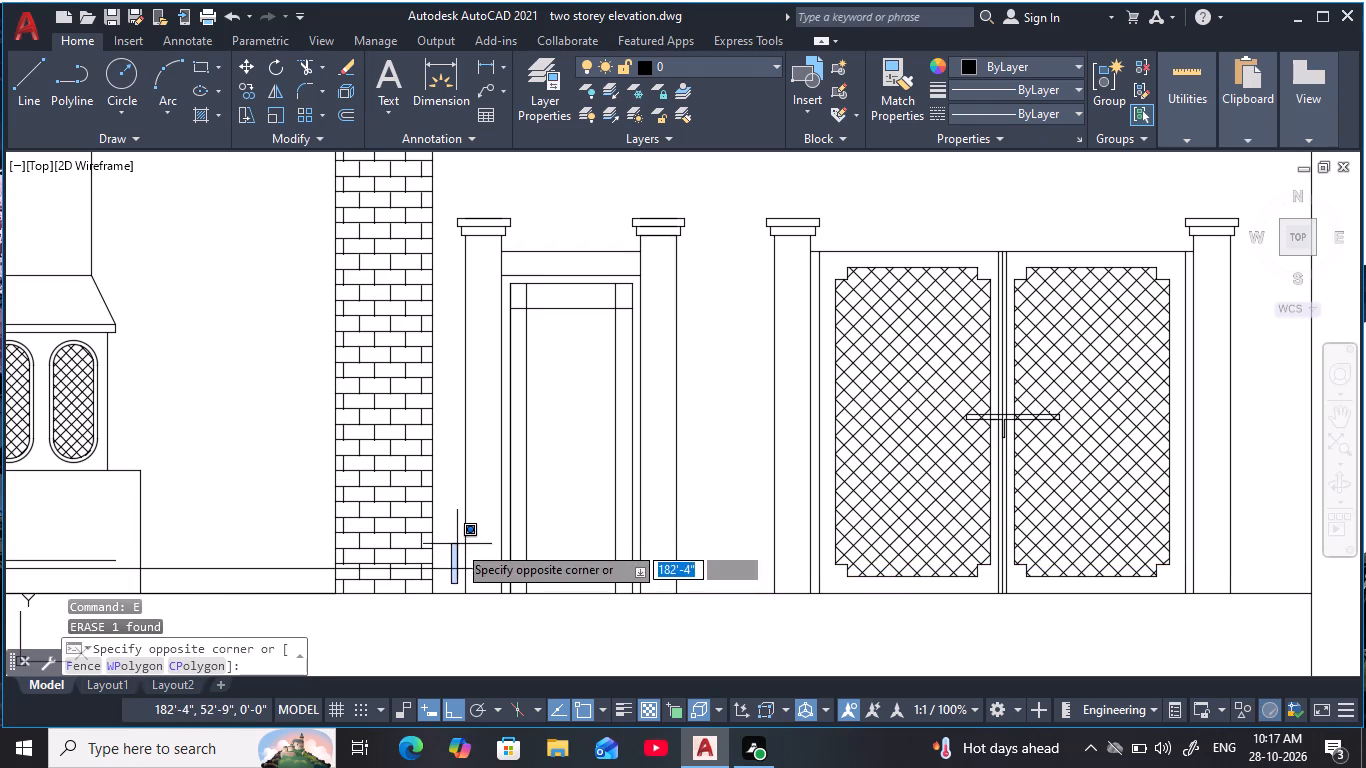
pyautogui.click(441, 541)
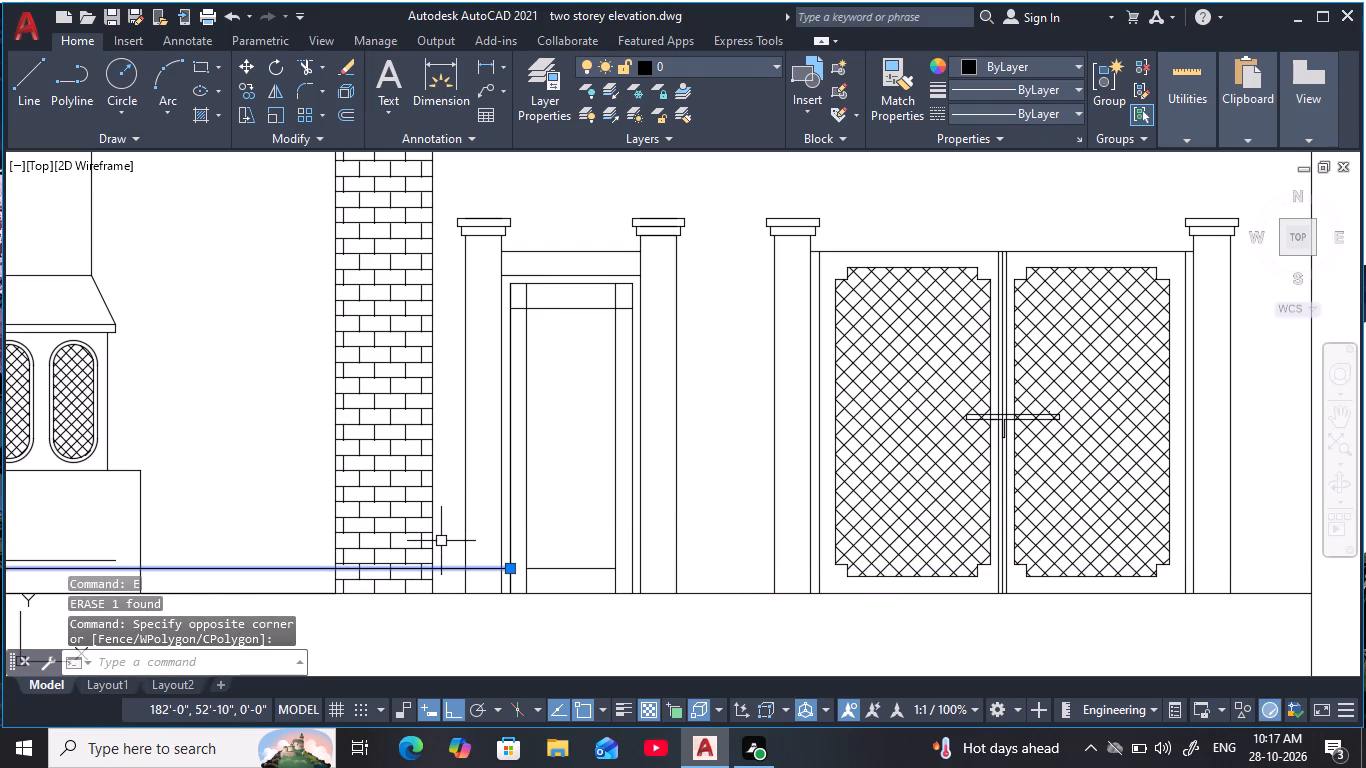
pyautogui.press('e')
pyautogui.press('space')
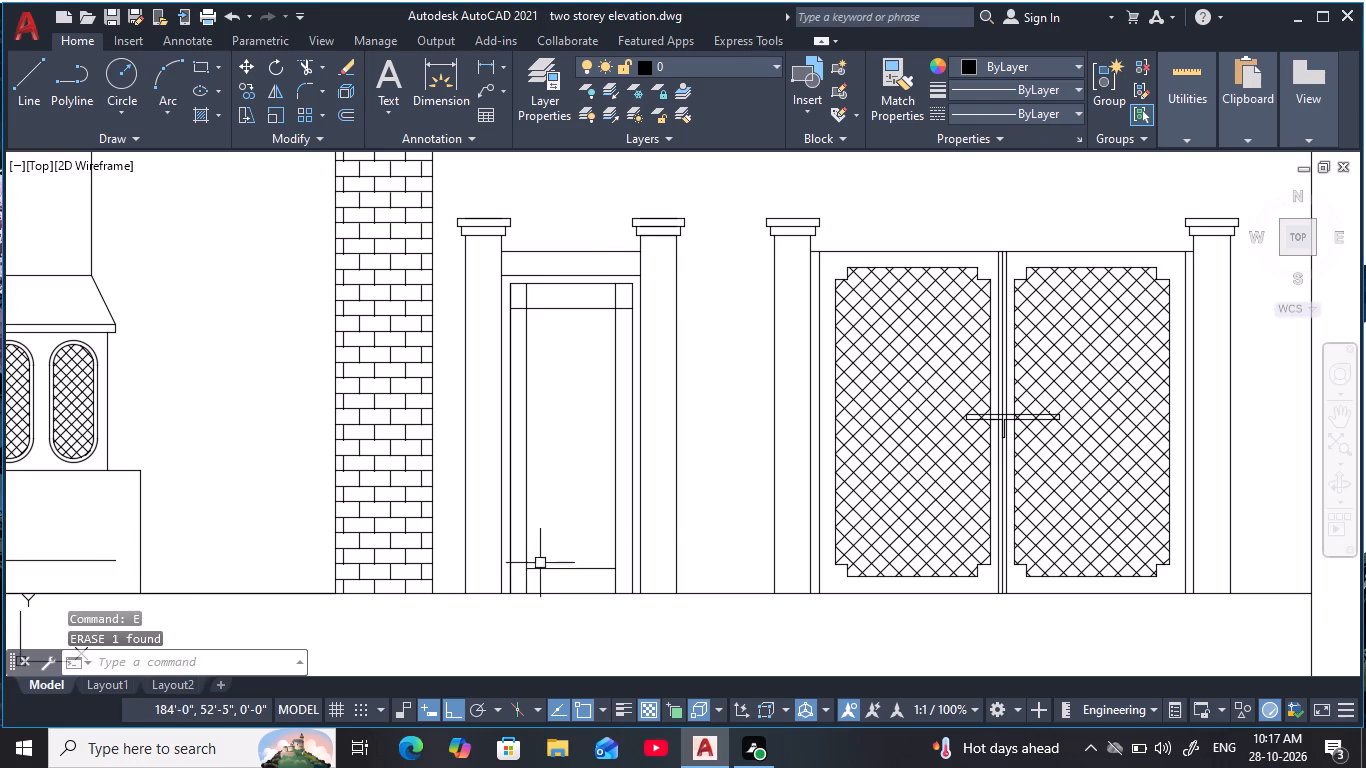
# Trim the overhanging line ends at the top and bottom corners of the narrow door's inner panel to leave a clean rectangle.
pyautogui.press('Escape')
pyautogui.press('Escape')
pyautogui.press('Escape')
pyautogui.press('Escape')
pyautogui.write('tr')
pyautogui.press('space')
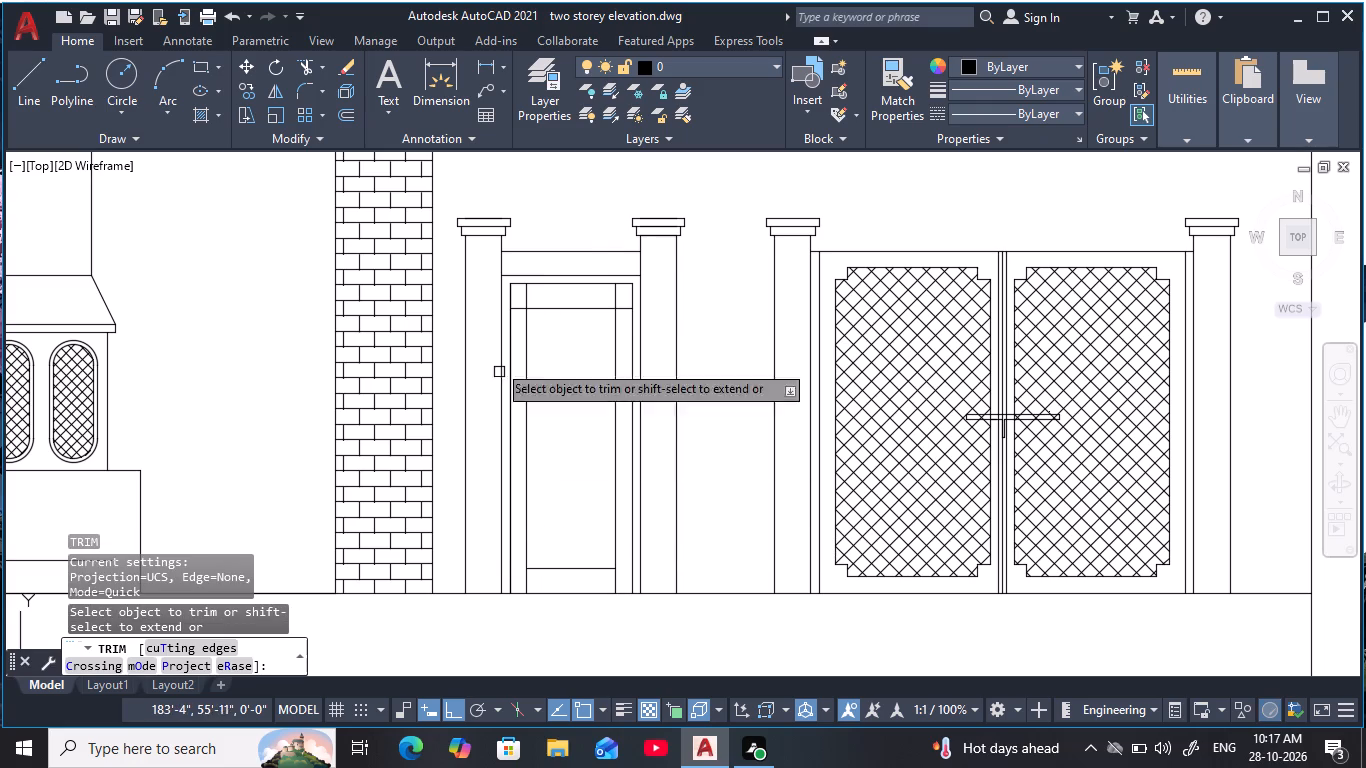
pyautogui.scroll(2, 532, 303)
pyautogui.moveTo(531, 295); pyautogui.dragTo(518, 295)
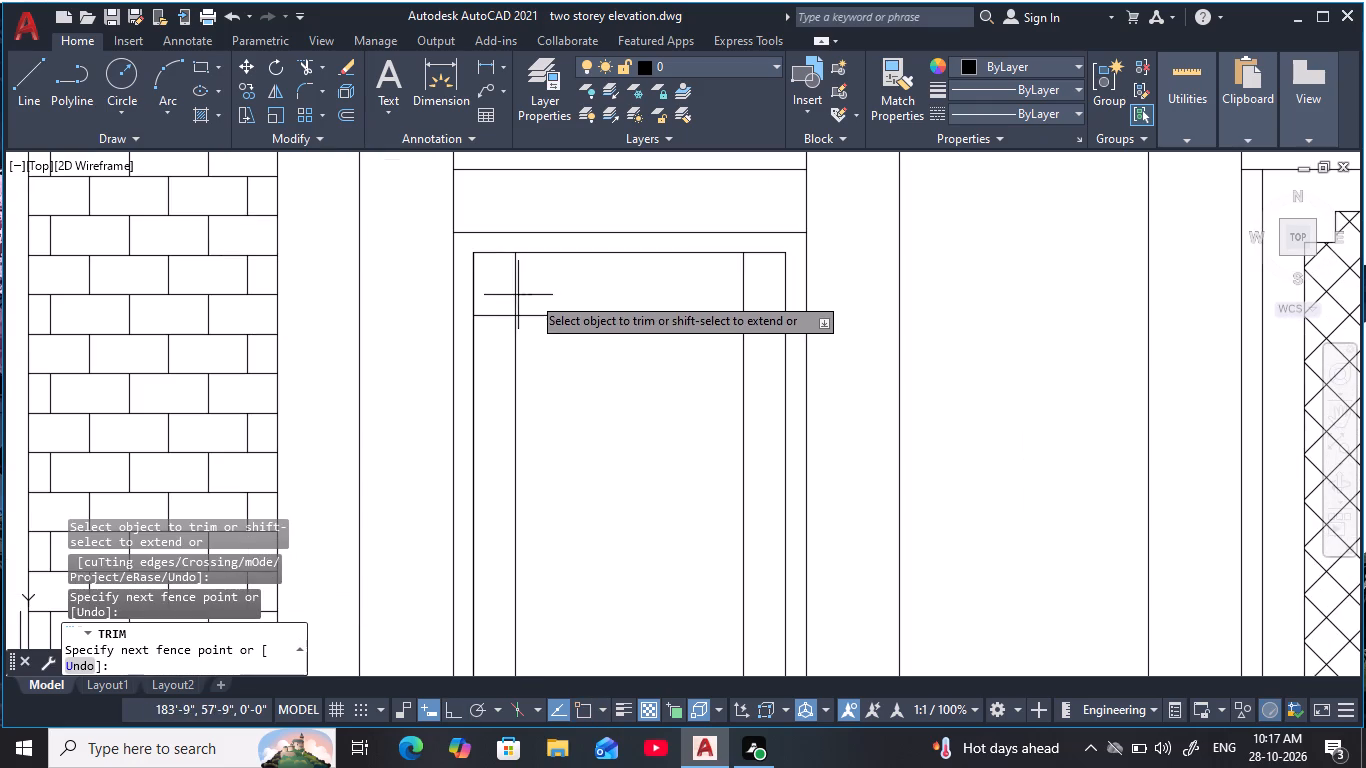
pyautogui.moveTo(518, 295); pyautogui.dragTo(481, 337)
pyautogui.moveTo(756, 335); pyautogui.dragTo(751, 304)
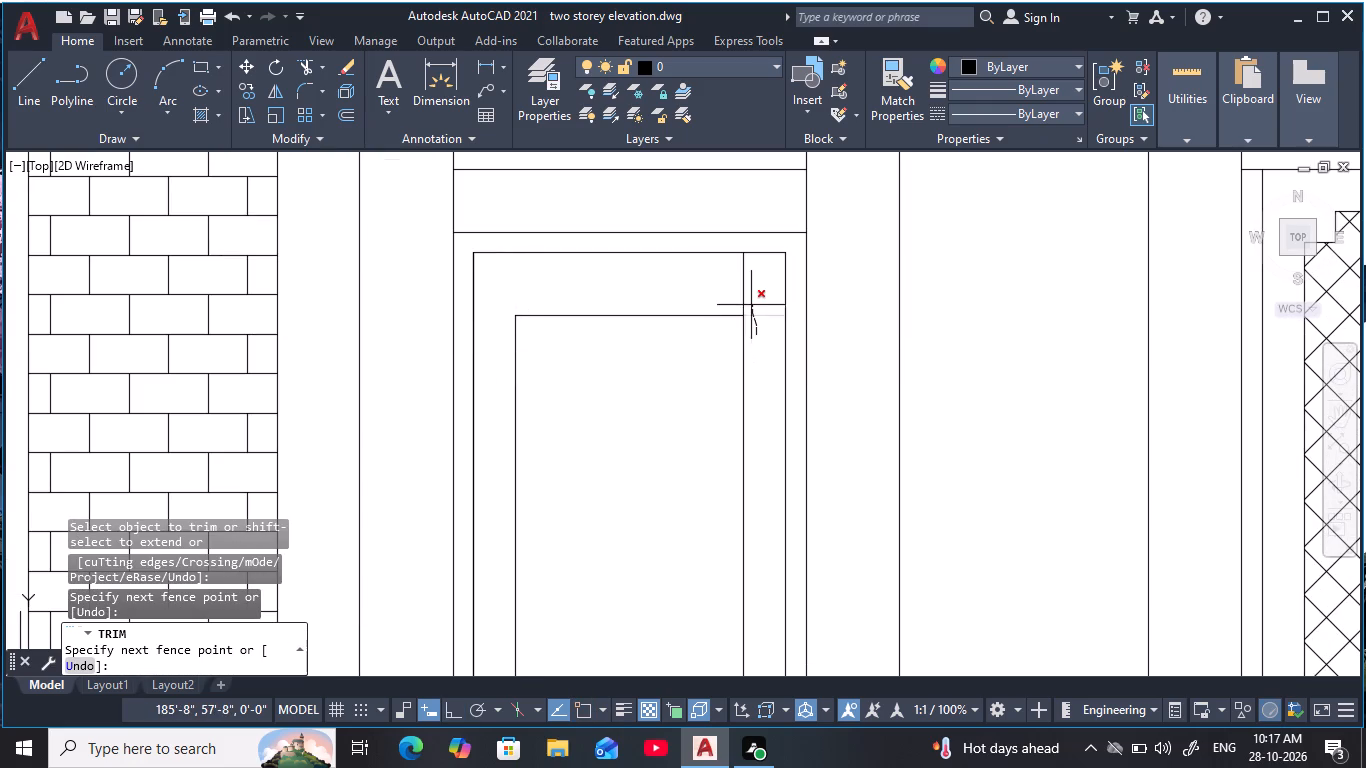
pyautogui.moveTo(751, 304); pyautogui.dragTo(740, 287)
pyautogui.scroll(-2, 610, 583)
pyautogui.moveTo(610, 580); pyautogui.dragTo(605, 386, button='middle')
pyautogui.scroll(2, 627, 567)
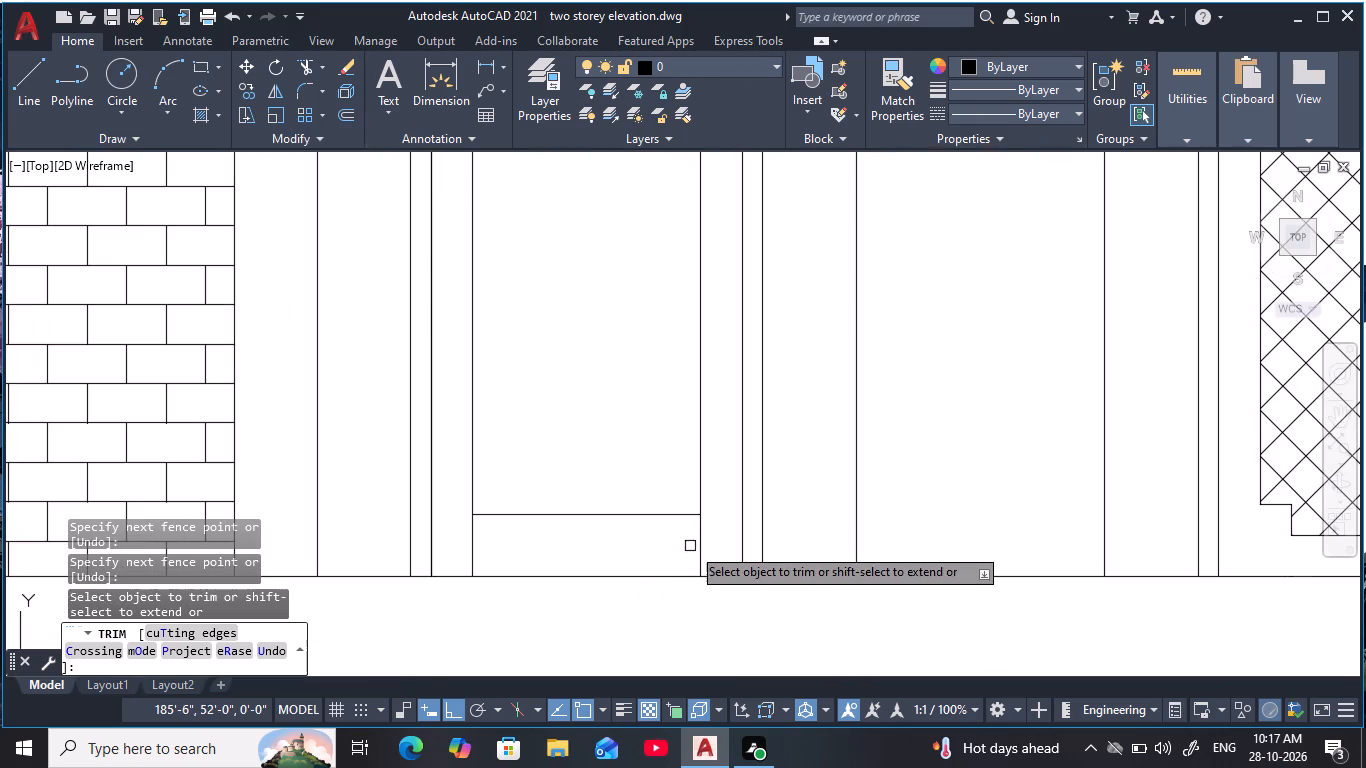
pyautogui.moveTo(726, 540); pyautogui.dragTo(458, 538)
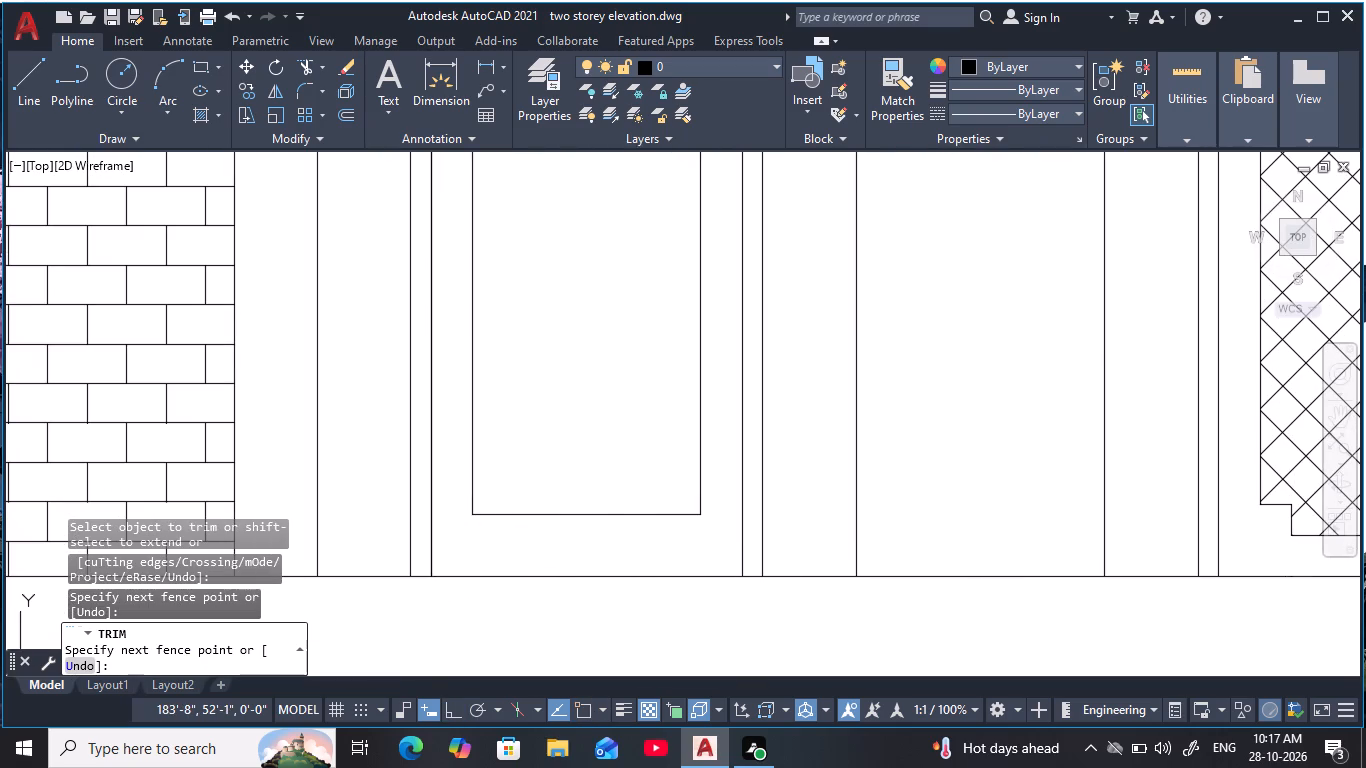
# Remove the bottom and top horizontal lines of the narrow door's inner rectangle, keeping only its two vertical lines.
pyautogui.moveTo(507, 548); pyautogui.dragTo(550, 501)
pyautogui.scroll(-3, 551, 484)
pyautogui.moveTo(552, 482); pyautogui.dragTo(551, 528, button='middle')
pyautogui.scroll(3, 583, 389)
pyautogui.moveTo(559, 351); pyautogui.dragTo(562, 324)
pyautogui.scroll(-3, 554, 332)
pyautogui.moveTo(562, 348); pyautogui.dragTo(549, 415, button='middle')
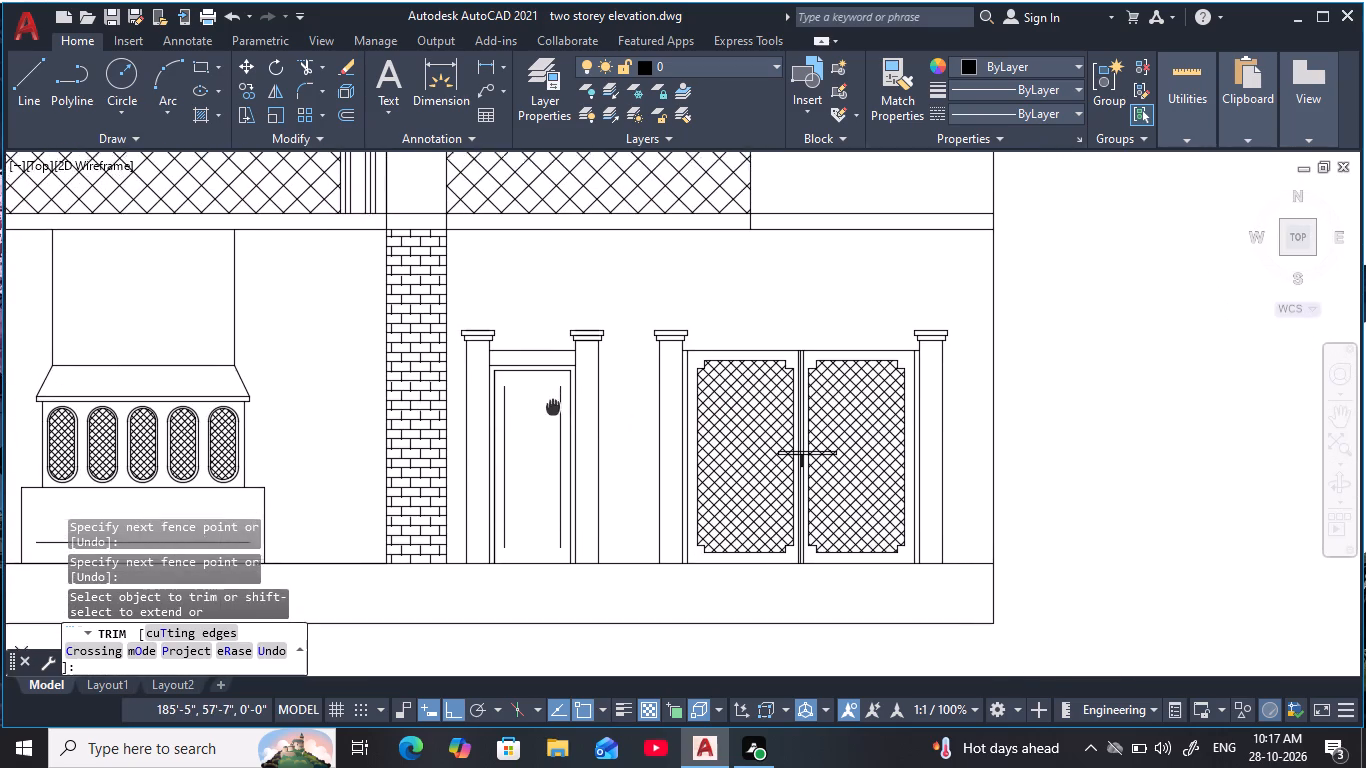
pyautogui.moveTo(549, 415); pyautogui.dragTo(534, 448, button='middle')
pyautogui.press('Escape')
pyautogui.press('Escape')
pyautogui.press('Escape')
pyautogui.press('Escape')
pyautogui.press('Escape')
pyautogui.press('Escape')
pyautogui.press('Escape')
pyautogui.press('Escape')
pyautogui.press('Escape')
pyautogui.press('Escape')
pyautogui.press('Escape')
pyautogui.press('Escape')
pyautogui.press('Escape')
pyautogui.press('Escape')
pyautogui.press('Escape')
pyautogui.press('Escape')
pyautogui.press('Escape')
pyautogui.press('Escape')
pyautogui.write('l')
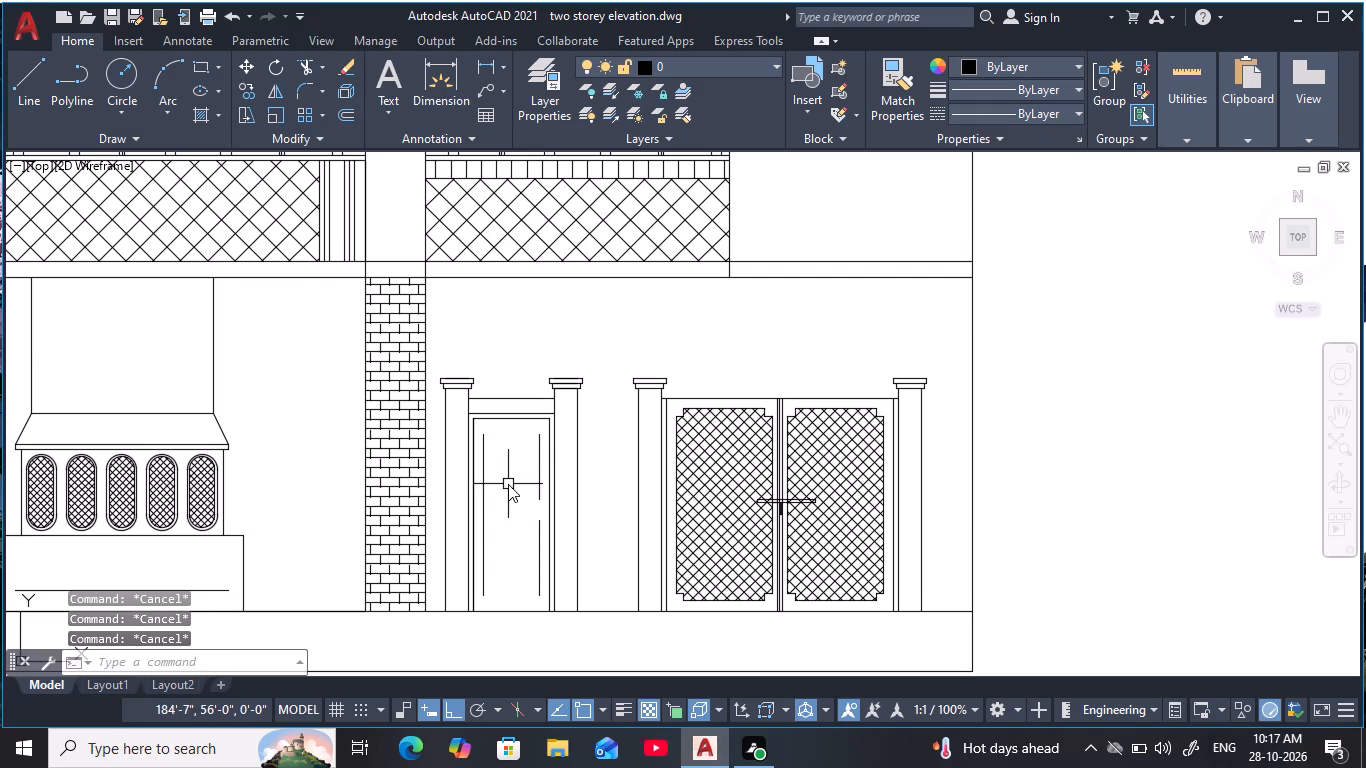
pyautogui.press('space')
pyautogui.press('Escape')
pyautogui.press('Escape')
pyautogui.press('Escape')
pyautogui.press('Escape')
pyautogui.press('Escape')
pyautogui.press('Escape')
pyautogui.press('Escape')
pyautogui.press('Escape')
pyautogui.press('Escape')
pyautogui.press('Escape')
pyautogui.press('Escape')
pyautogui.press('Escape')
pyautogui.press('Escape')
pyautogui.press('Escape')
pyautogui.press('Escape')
# Fillet the upper ends of the narrow door's two inner vertical lines into a semicircular arch.
pyautogui.write('f')
pyautogui.press('space')
pyautogui.click(484, 445)
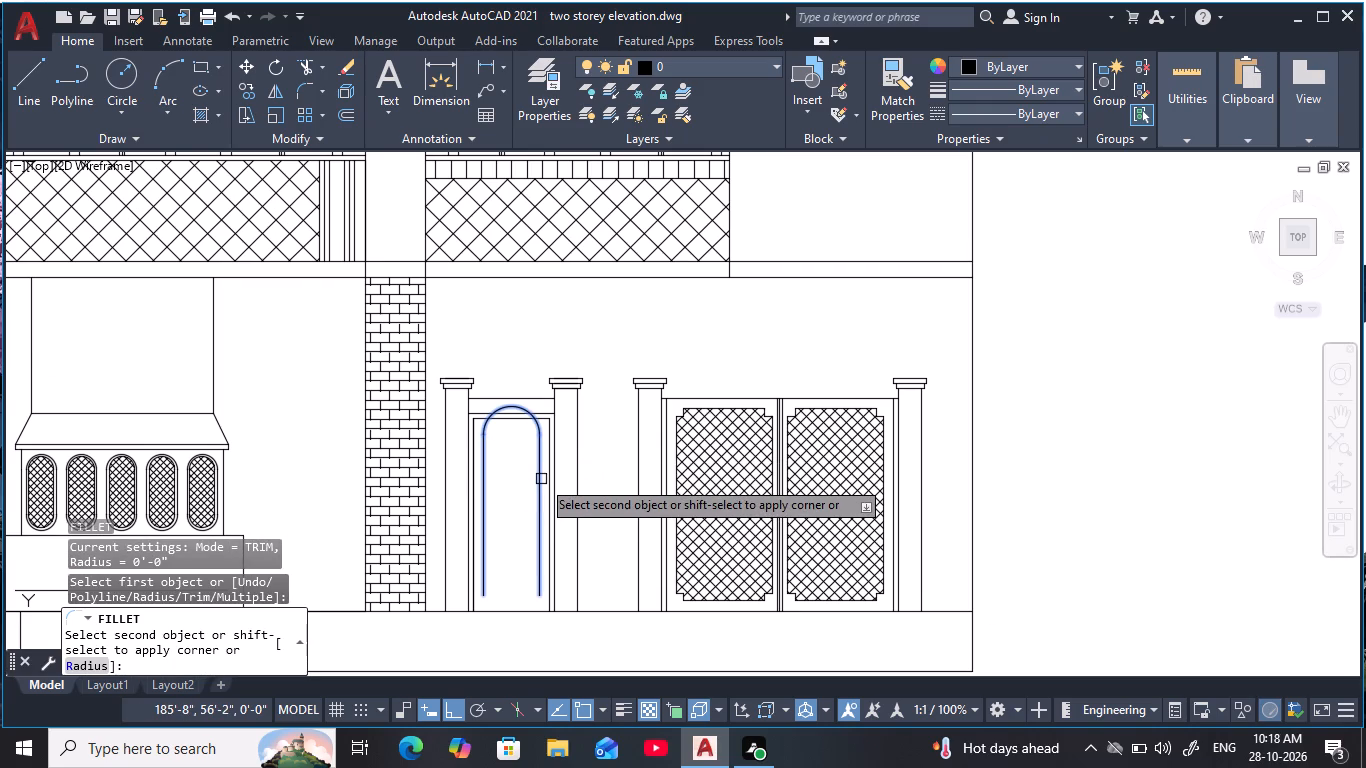
pyautogui.click(541, 479)
pyautogui.press('Escape')
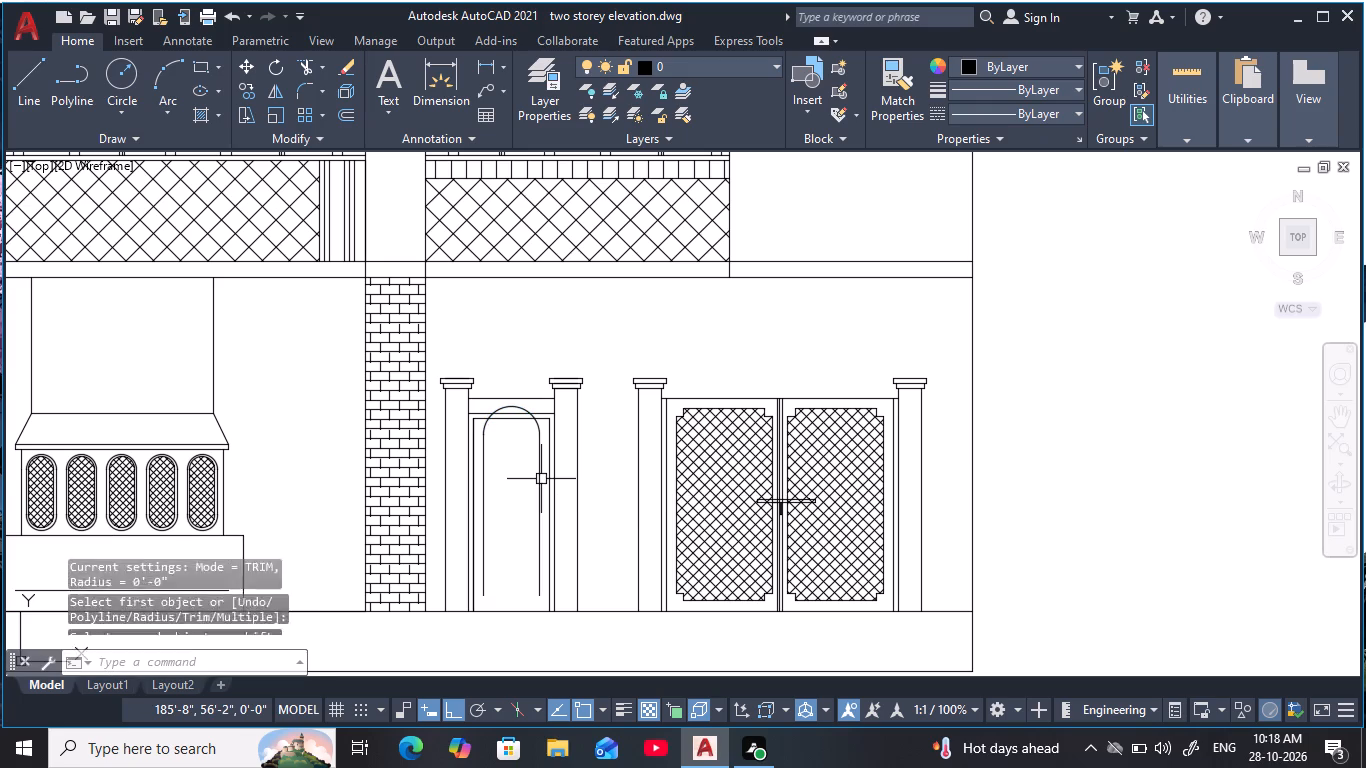
pyautogui.press('Escape')
pyautogui.press('Escape')
pyautogui.press('Escape')
# Draw a horizontal line about 2' long between the two inner vertical lines, a little below the arch on the narrow door.
pyautogui.scroll(1, 516, 463)
pyautogui.middleClick(516, 465)
pyautogui.press('Escape')
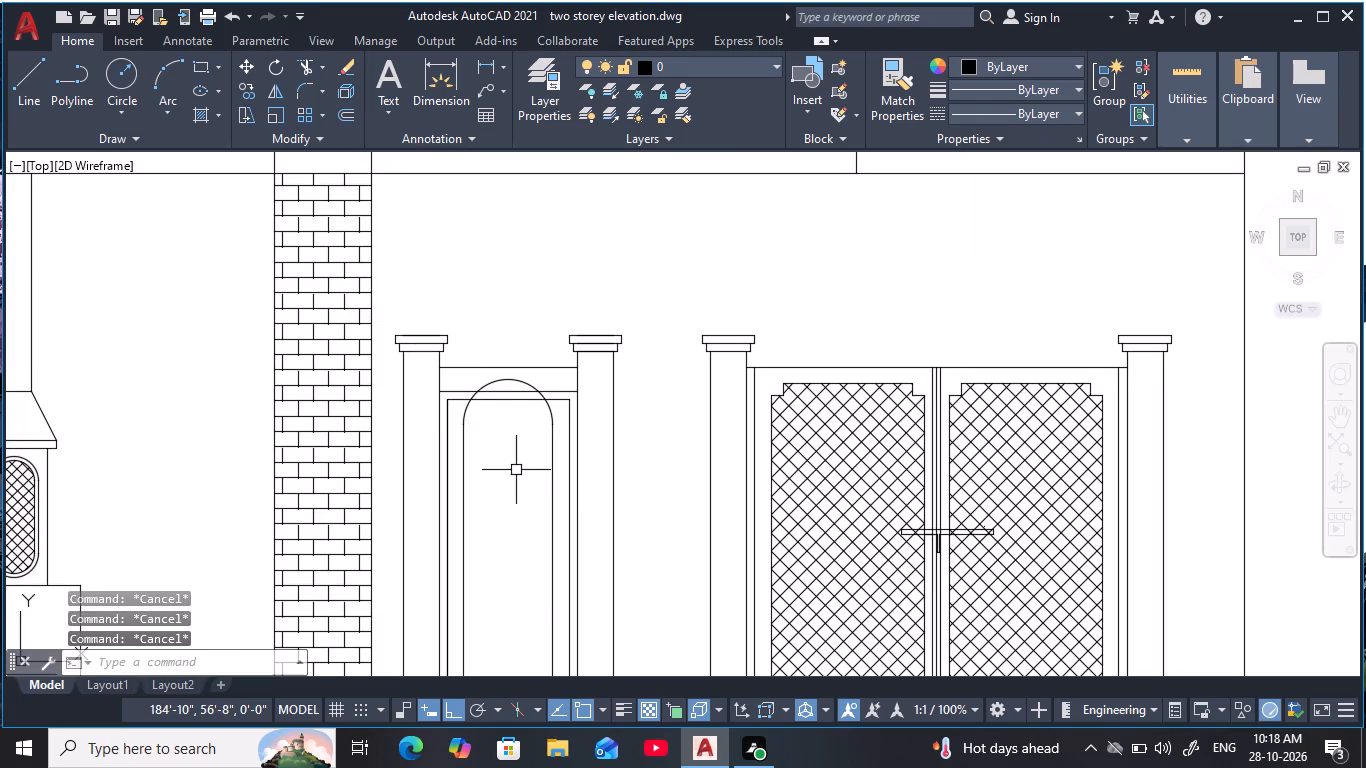
pyautogui.write('l')
pyautogui.press('space')
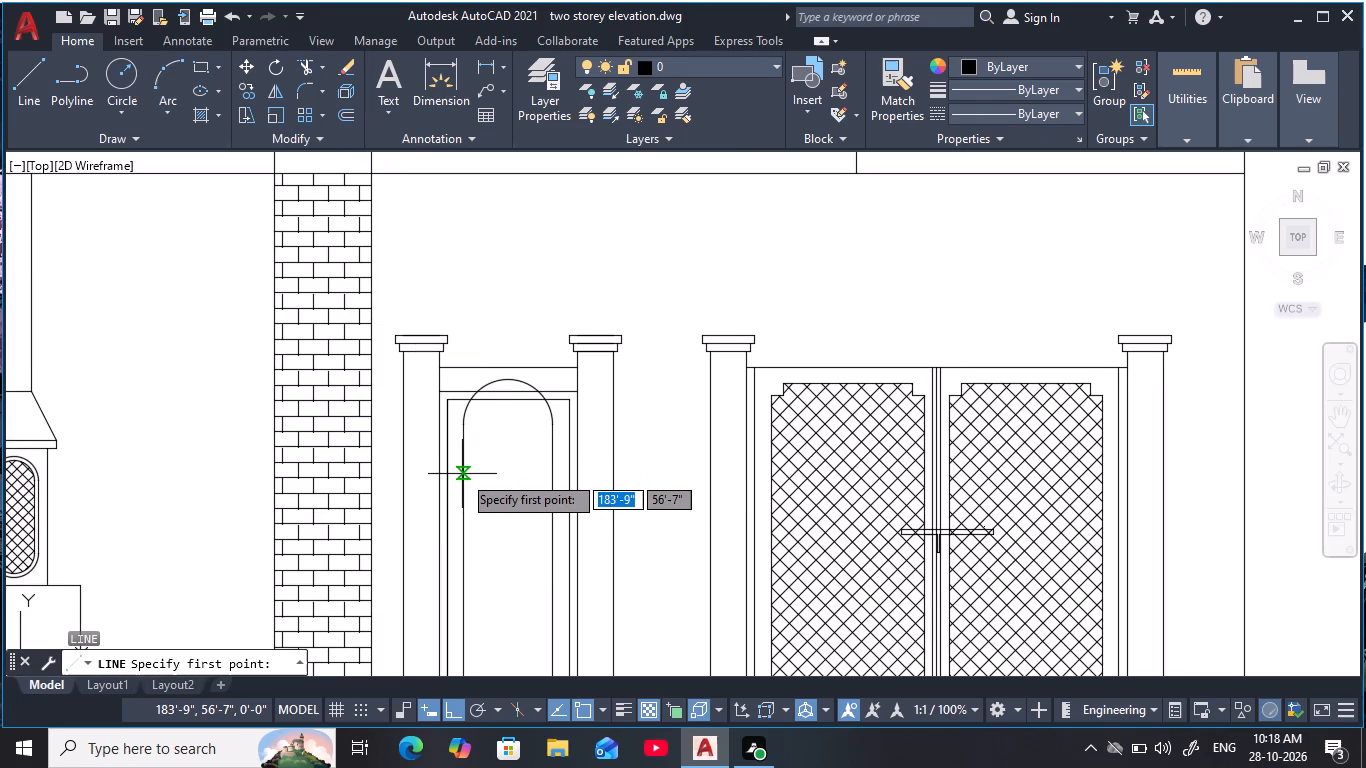
pyautogui.click(462, 474)
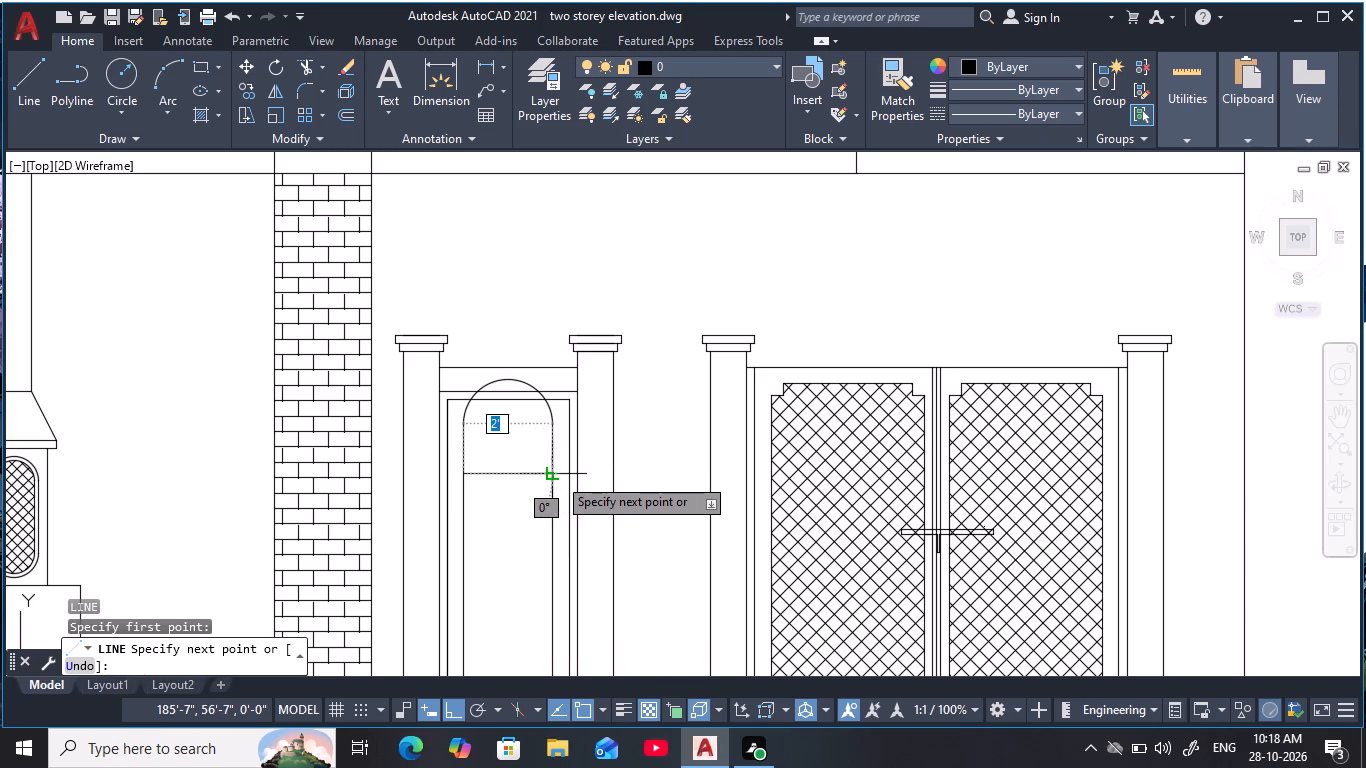
pyautogui.click(556, 476)
pyautogui.press('Escape')
pyautogui.press('Escape')
pyautogui.press('Escape')
pyautogui.press('Escape')
pyautogui.press('Escape')
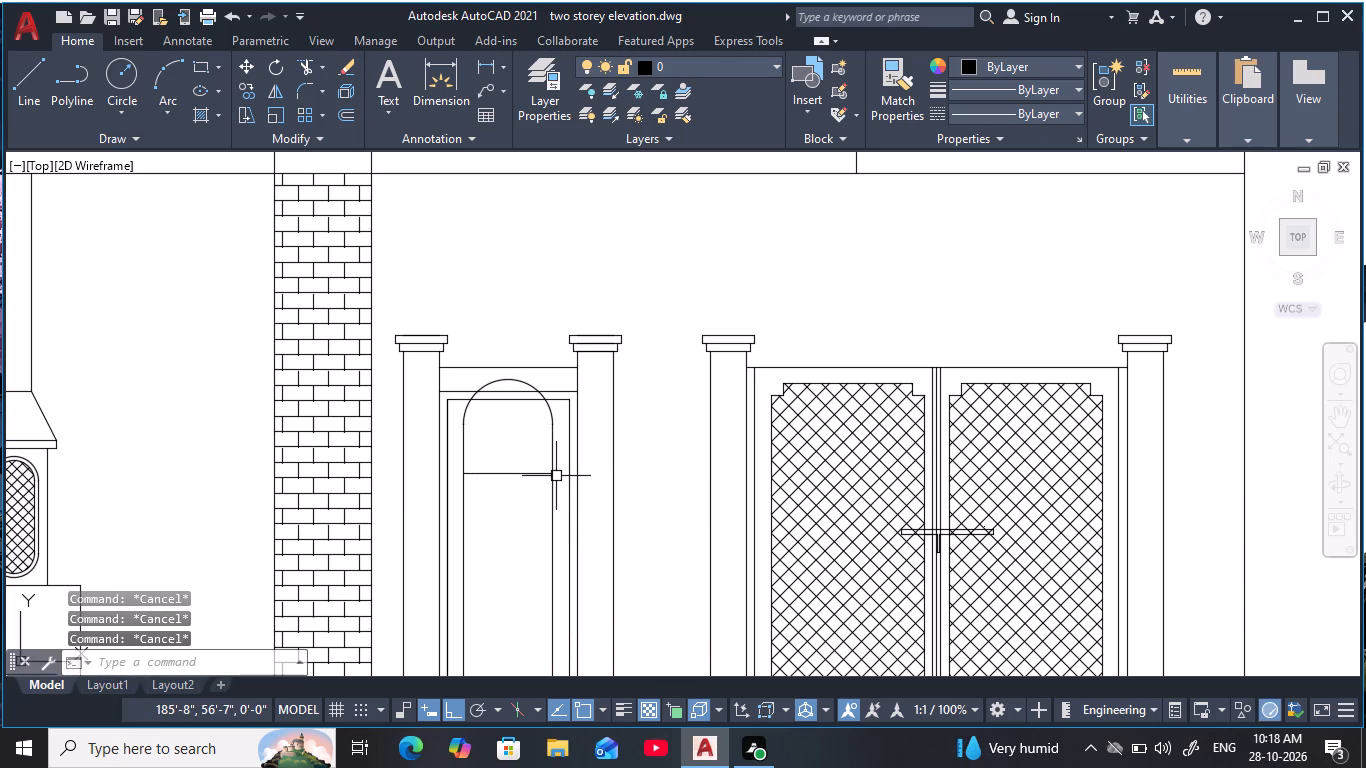
# Trim the narrow door's two inner vertical lines above the horizontal line, below the arch.
pyautogui.write('tr')
pyautogui.press('space')
pyautogui.click(550, 456)
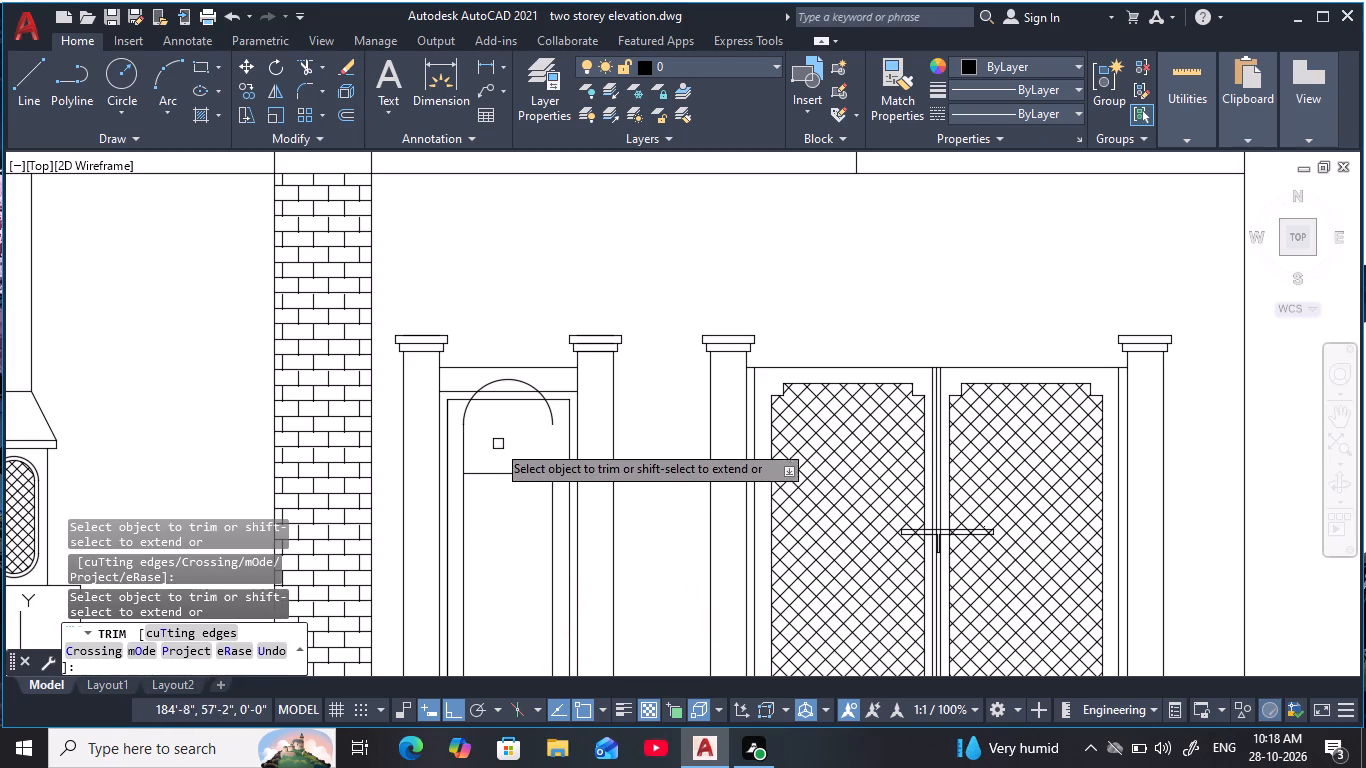
pyautogui.click(464, 451)
pyautogui.press('Escape')
pyautogui.press('Escape')
pyautogui.press('Escape')
pyautogui.press('Escape')
pyautogui.press('Escape')
pyautogui.press('Escape')
pyautogui.press('Escape')
pyautogui.press('Escape')
pyautogui.press('Escape')
pyautogui.press('Escape')
pyautogui.press('Escape')
pyautogui.press('Escape')
pyautogui.press('Escape')
pyautogui.press('Escape')
pyautogui.press('Escape')
pyautogui.press('Escape')
pyautogui.press('Escape')
pyautogui.press('Escape')
pyautogui.press('Escape')
pyautogui.press('Escape')
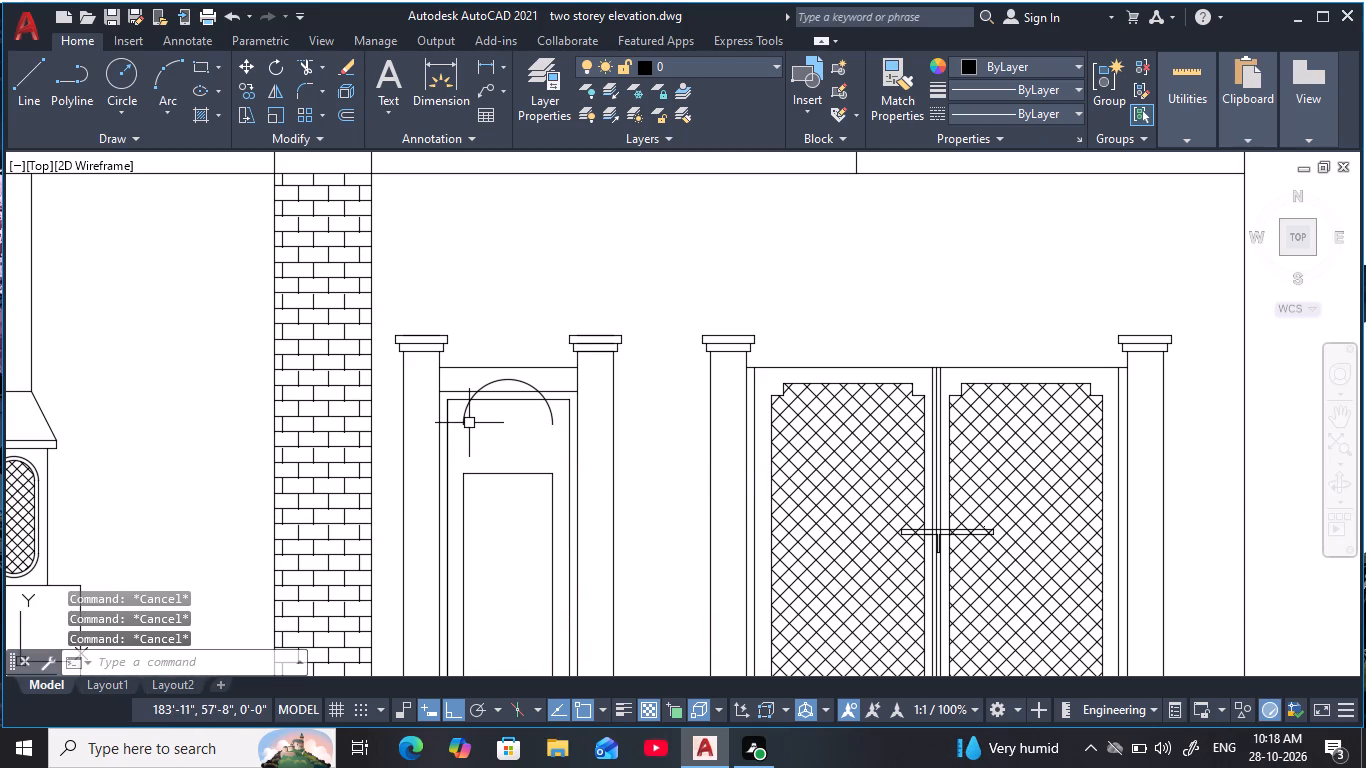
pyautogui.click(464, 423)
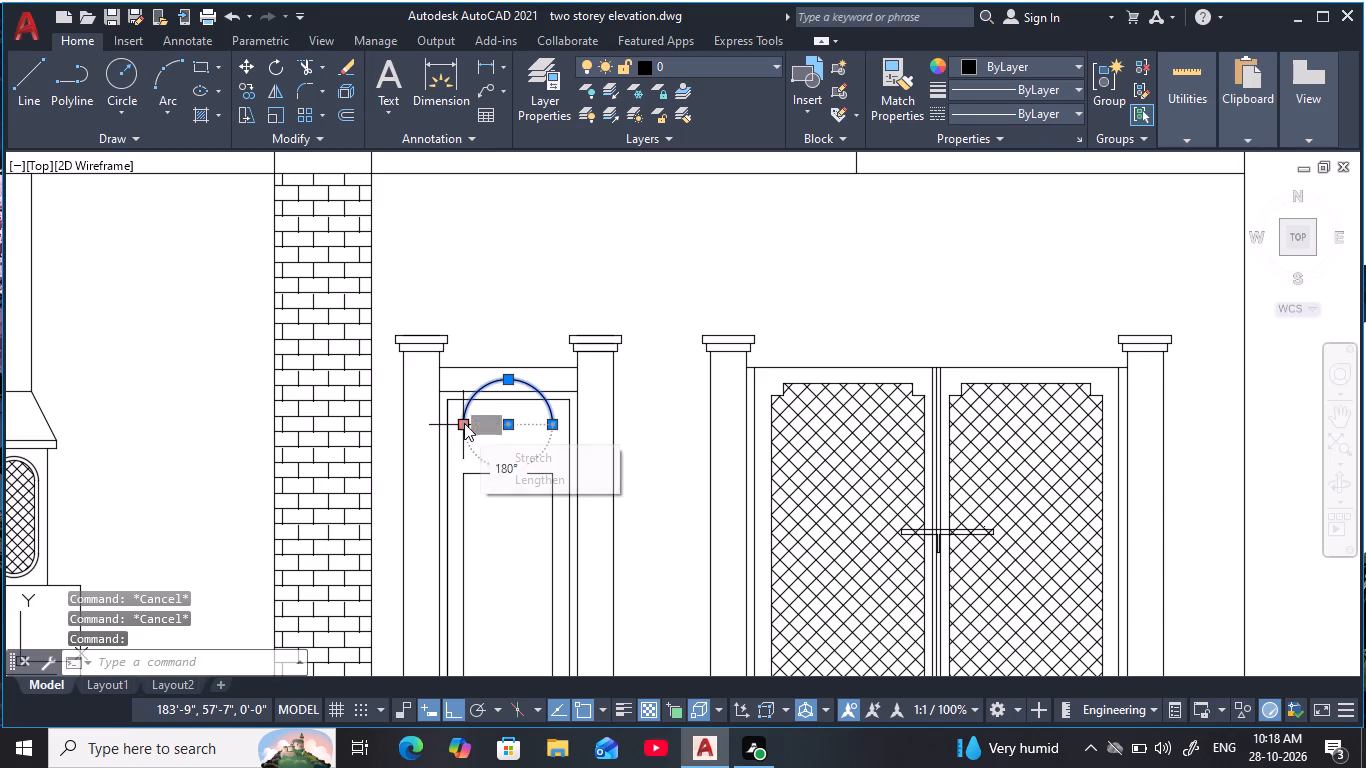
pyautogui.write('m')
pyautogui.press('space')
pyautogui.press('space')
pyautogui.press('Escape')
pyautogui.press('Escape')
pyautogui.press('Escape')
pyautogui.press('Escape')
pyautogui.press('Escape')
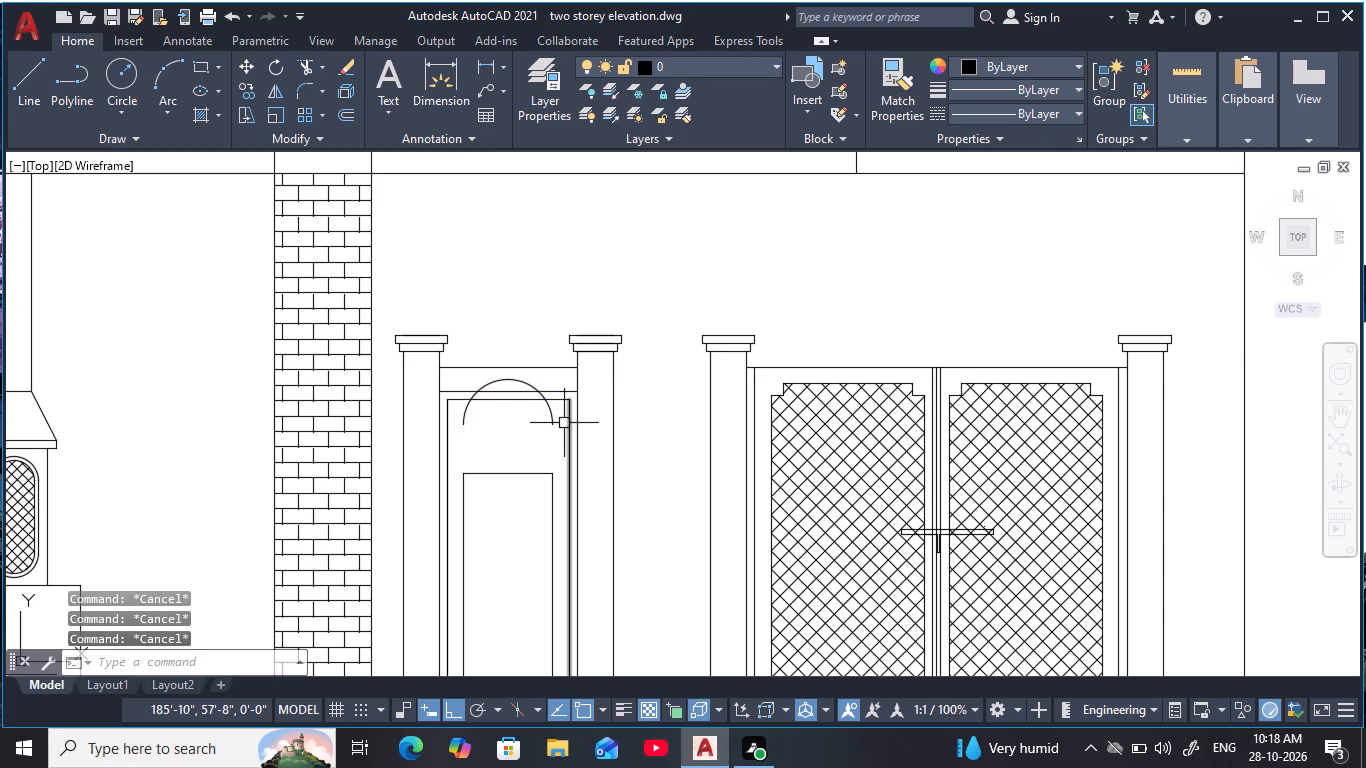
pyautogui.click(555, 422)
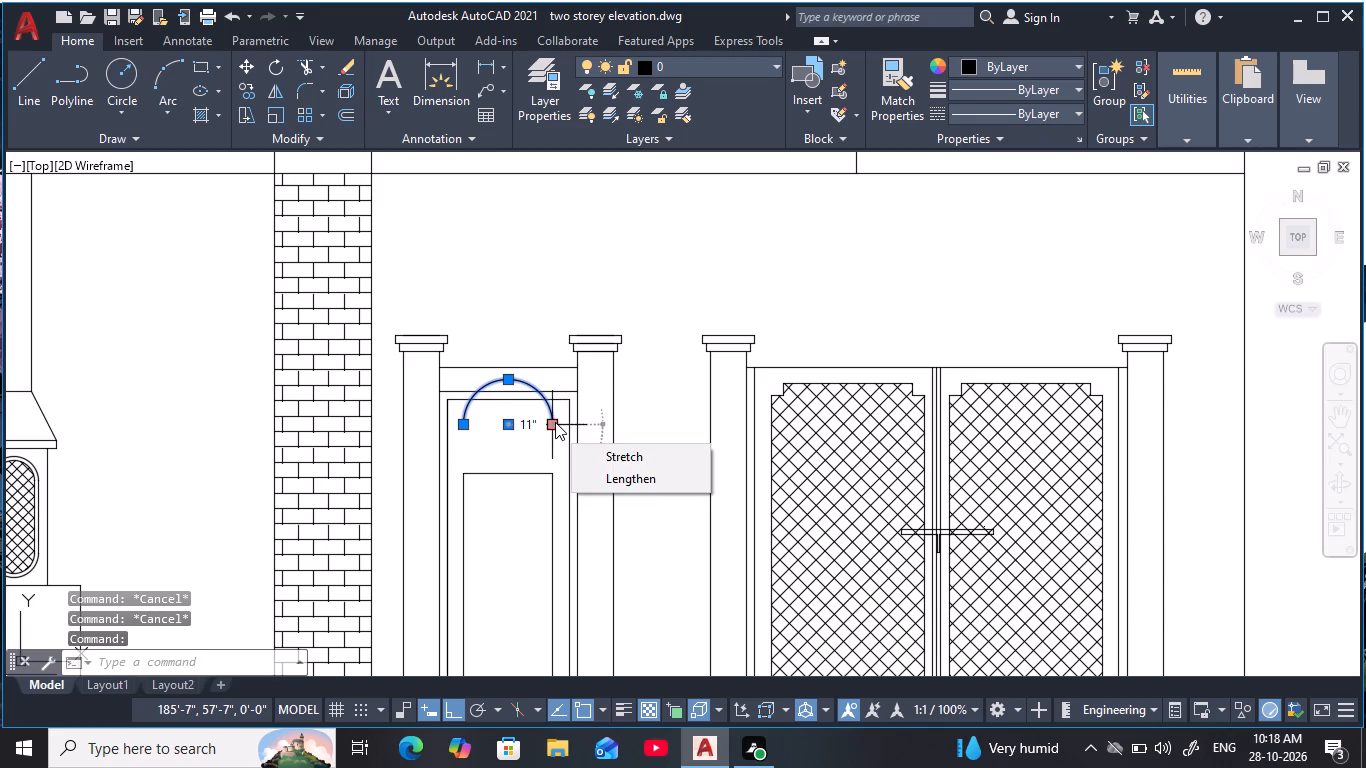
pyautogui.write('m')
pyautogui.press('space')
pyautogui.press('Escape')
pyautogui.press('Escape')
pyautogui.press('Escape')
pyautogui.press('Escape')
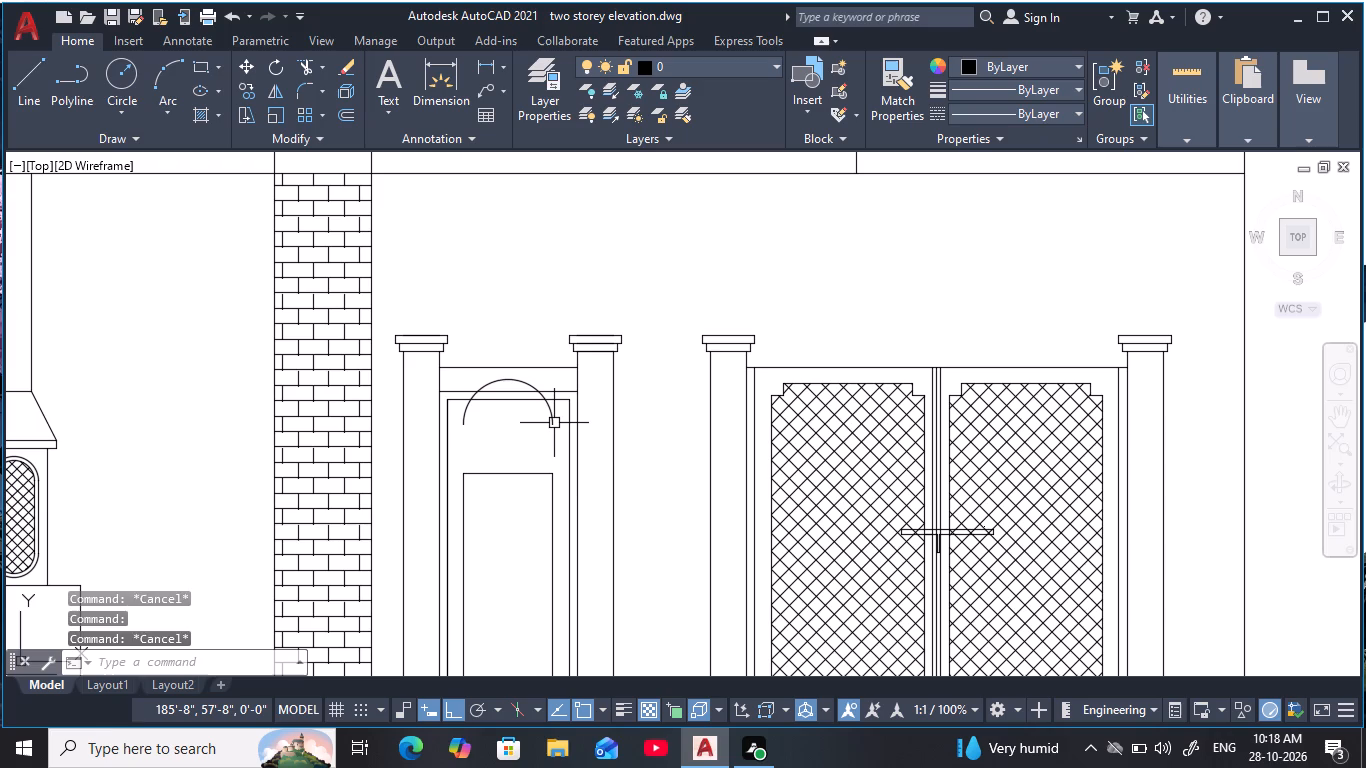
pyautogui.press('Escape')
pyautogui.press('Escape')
# Move the narrow door's arch straight down 1'-0" so its ends meet the ends of the horizontal line.
pyautogui.write('m')
pyautogui.press('space')
pyautogui.click(554, 423)
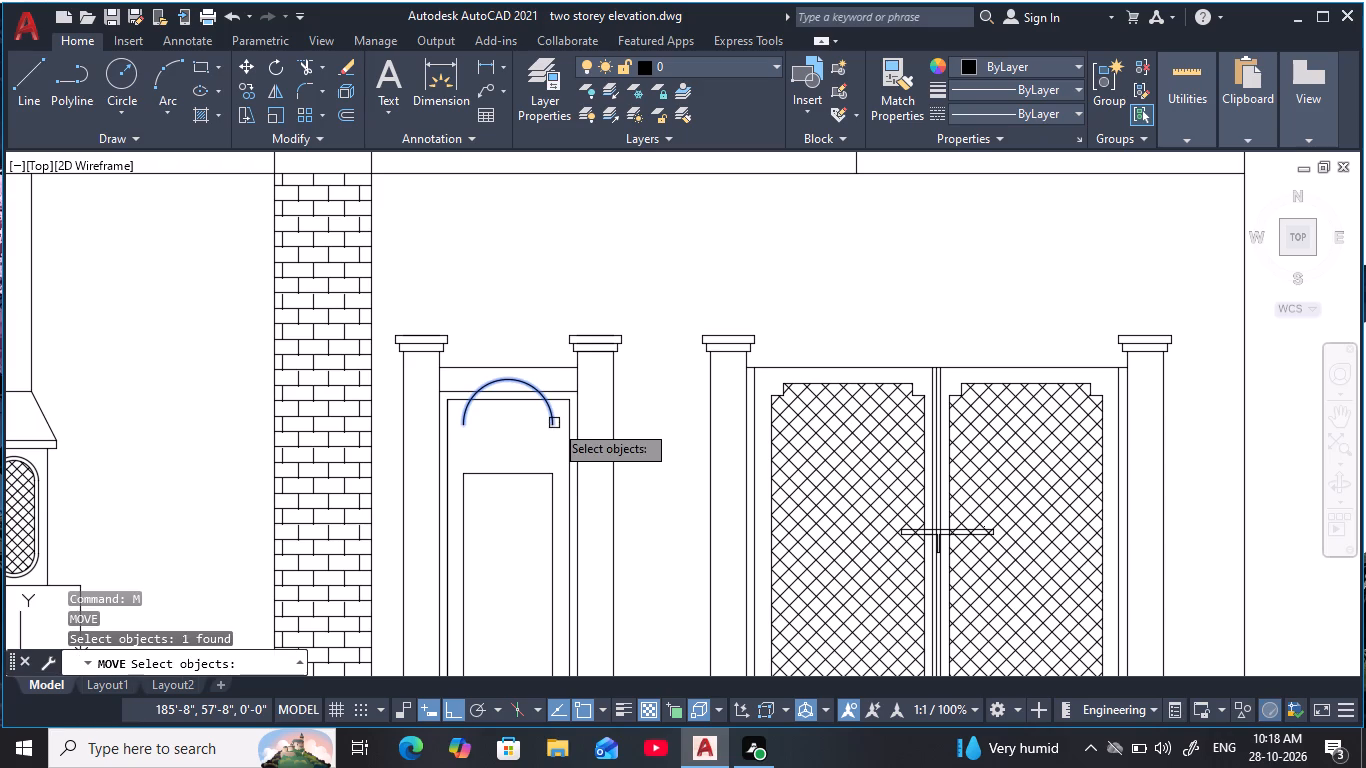
pyautogui.press('space')
pyautogui.scroll(3, 552, 433)
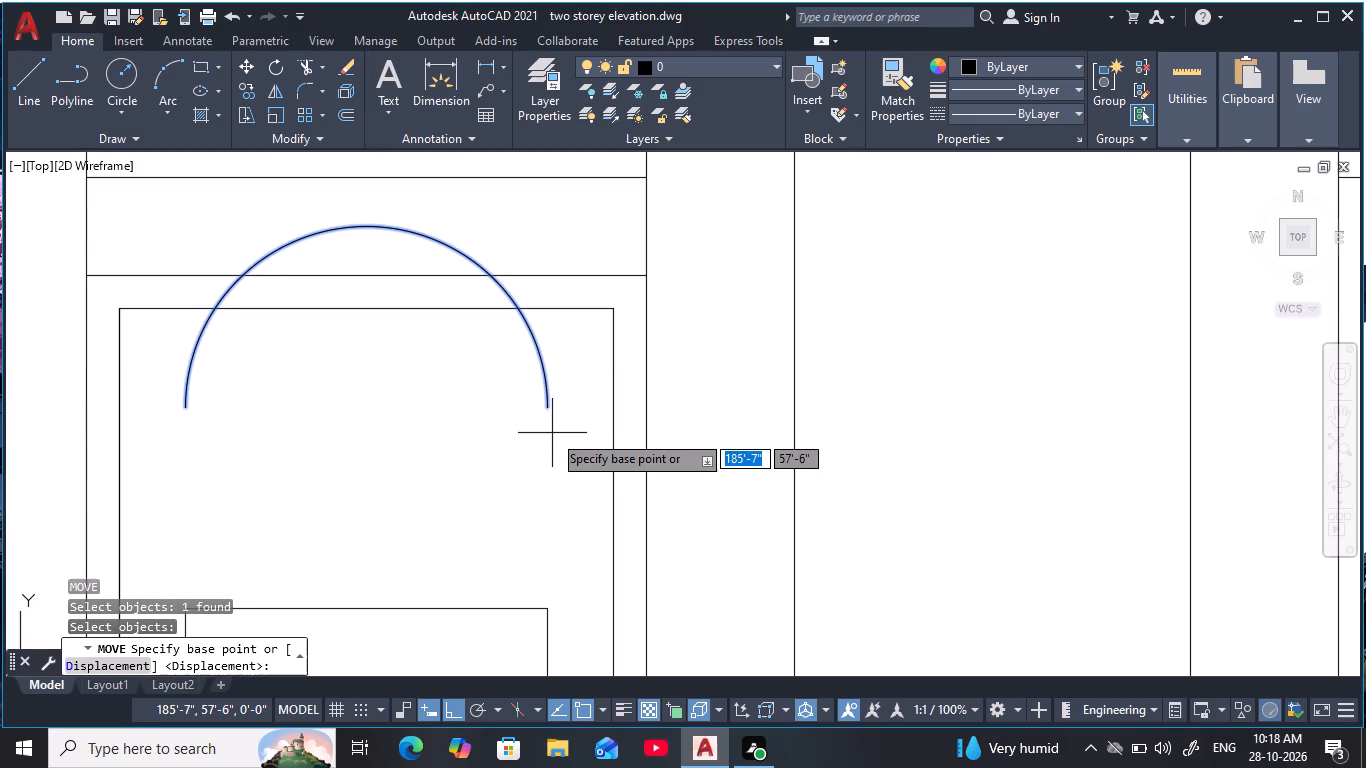
pyautogui.click(549, 409)
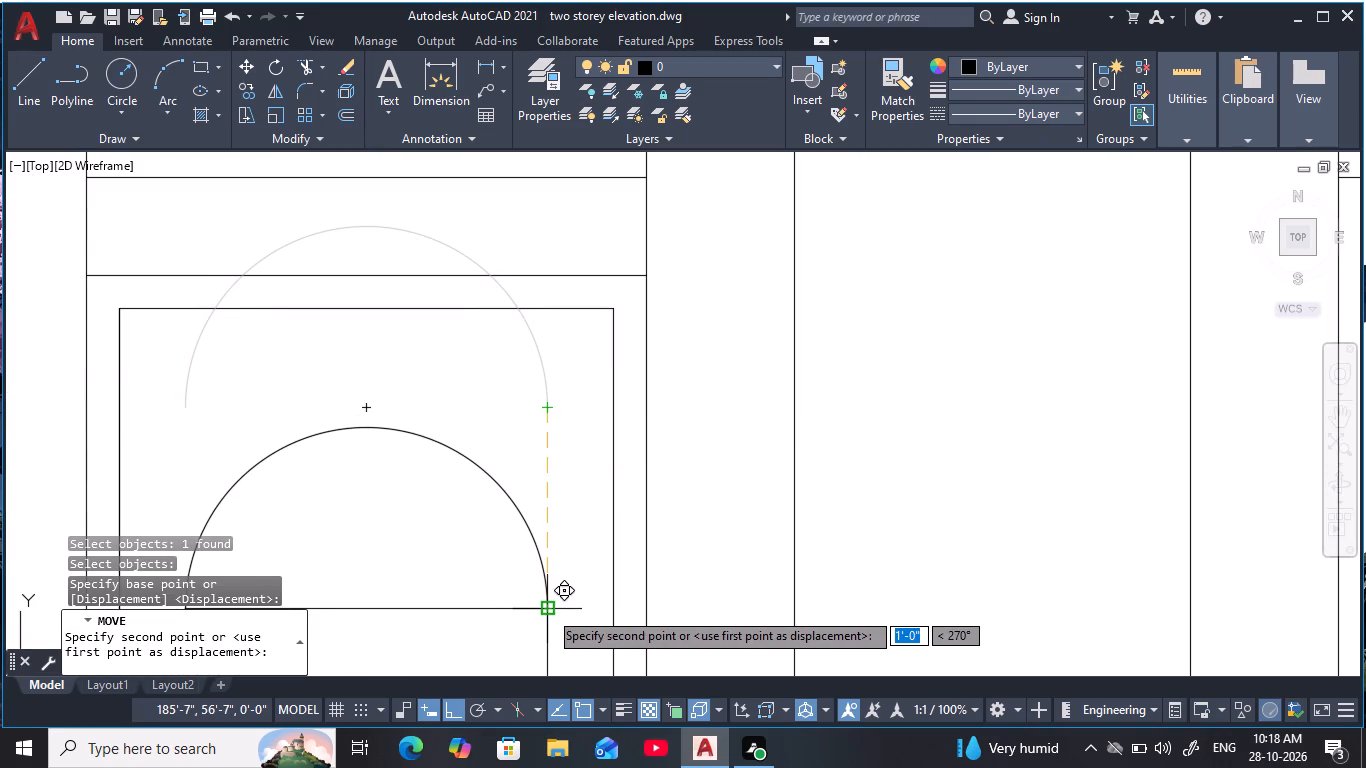
pyautogui.click(548, 610)
pyautogui.press('Escape')
pyautogui.scroll(-2, 574, 564)
pyautogui.press('Escape')
# Fillet the lower ends of the narrow door's two inner vertical lines into a semicircular arc.
pyautogui.moveTo(574, 564); pyautogui.dragTo(649, 312, button='middle')
pyautogui.scroll(-2, 582, 419)
pyautogui.moveTo(582, 419); pyautogui.dragTo(590, 356, button='middle')
pyautogui.press('Escape')
pyautogui.press('Escape')
pyautogui.press('Escape')
pyautogui.press('Escape')
pyautogui.scroll(1, 568, 440)
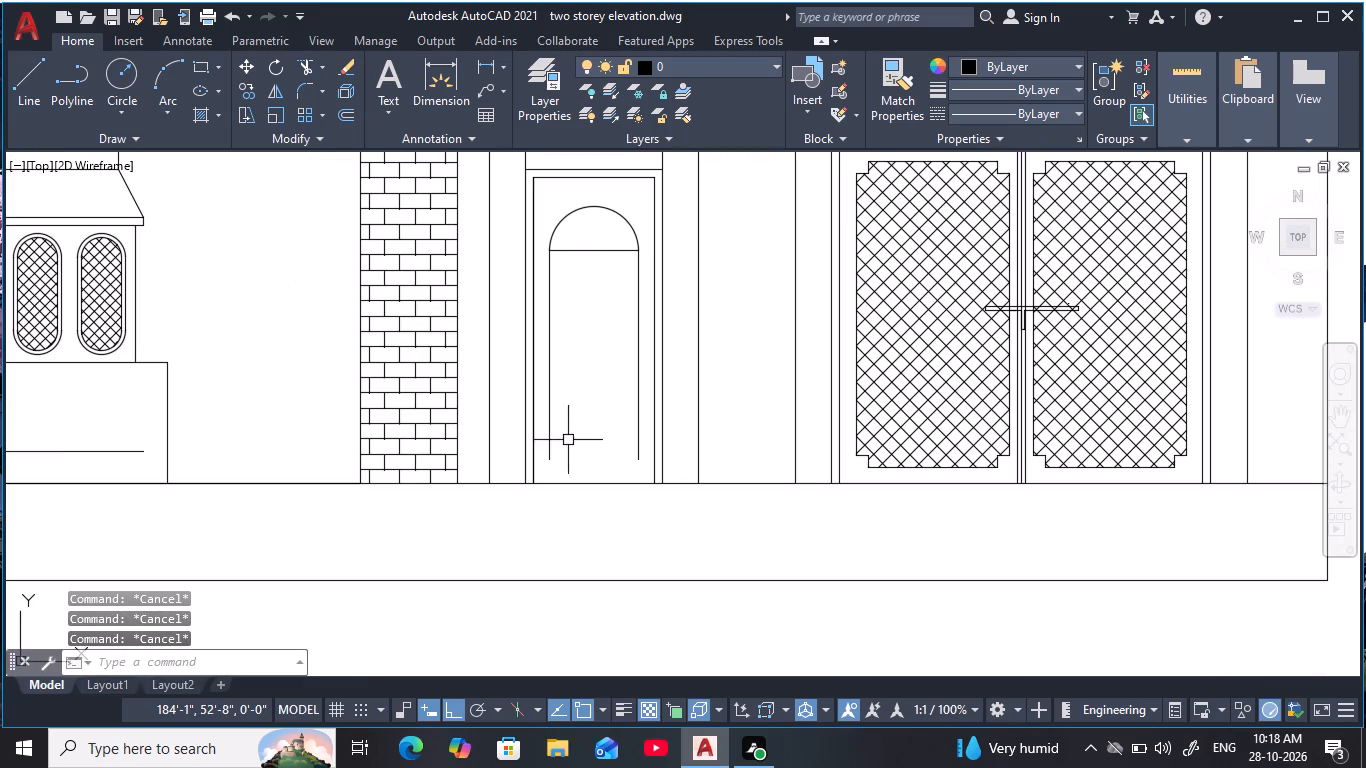
pyautogui.middleClick(568, 440)
pyautogui.press('Escape')
pyautogui.press('Escape')
pyautogui.press('Escape')
pyautogui.press('Escape')
pyautogui.press('Escape')
pyautogui.press('Escape')
pyautogui.press('Escape')
pyautogui.press('Escape')
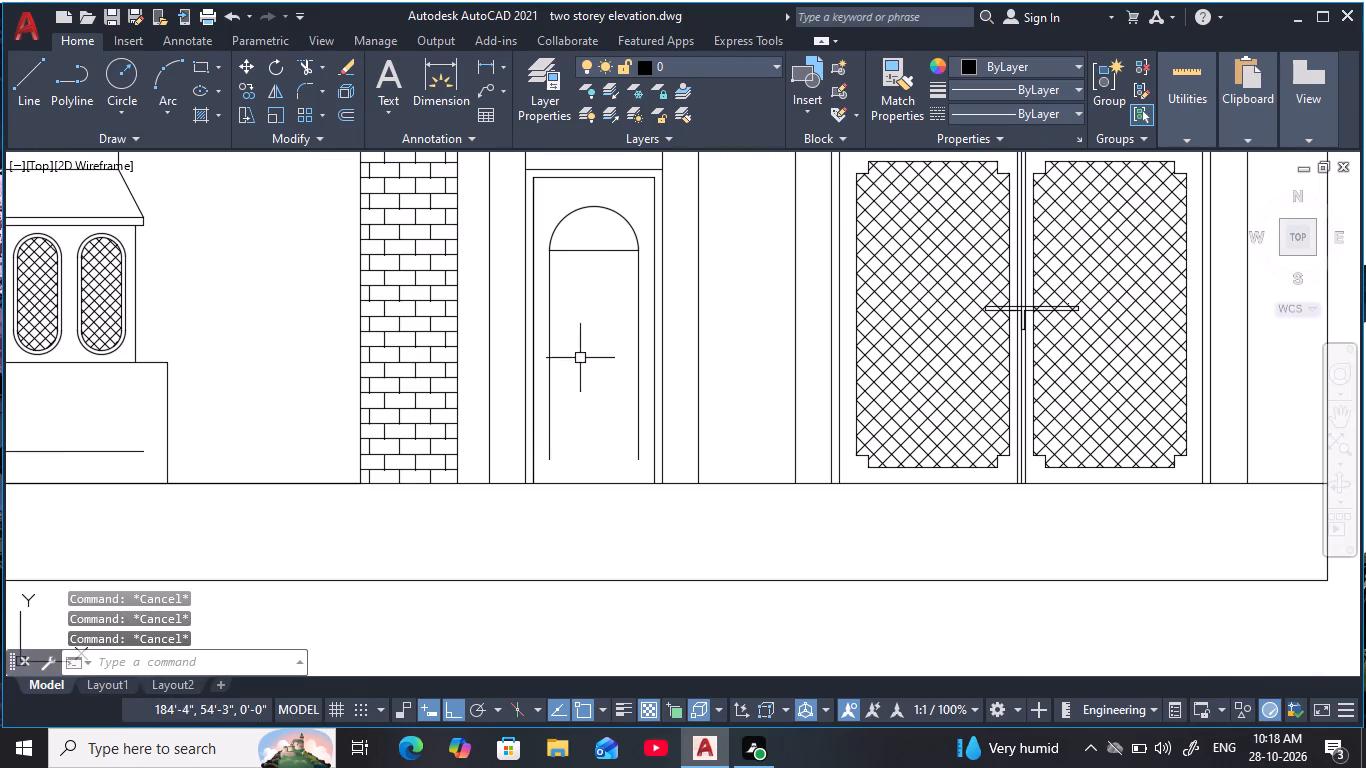
pyautogui.write('f')
pyautogui.press('space')
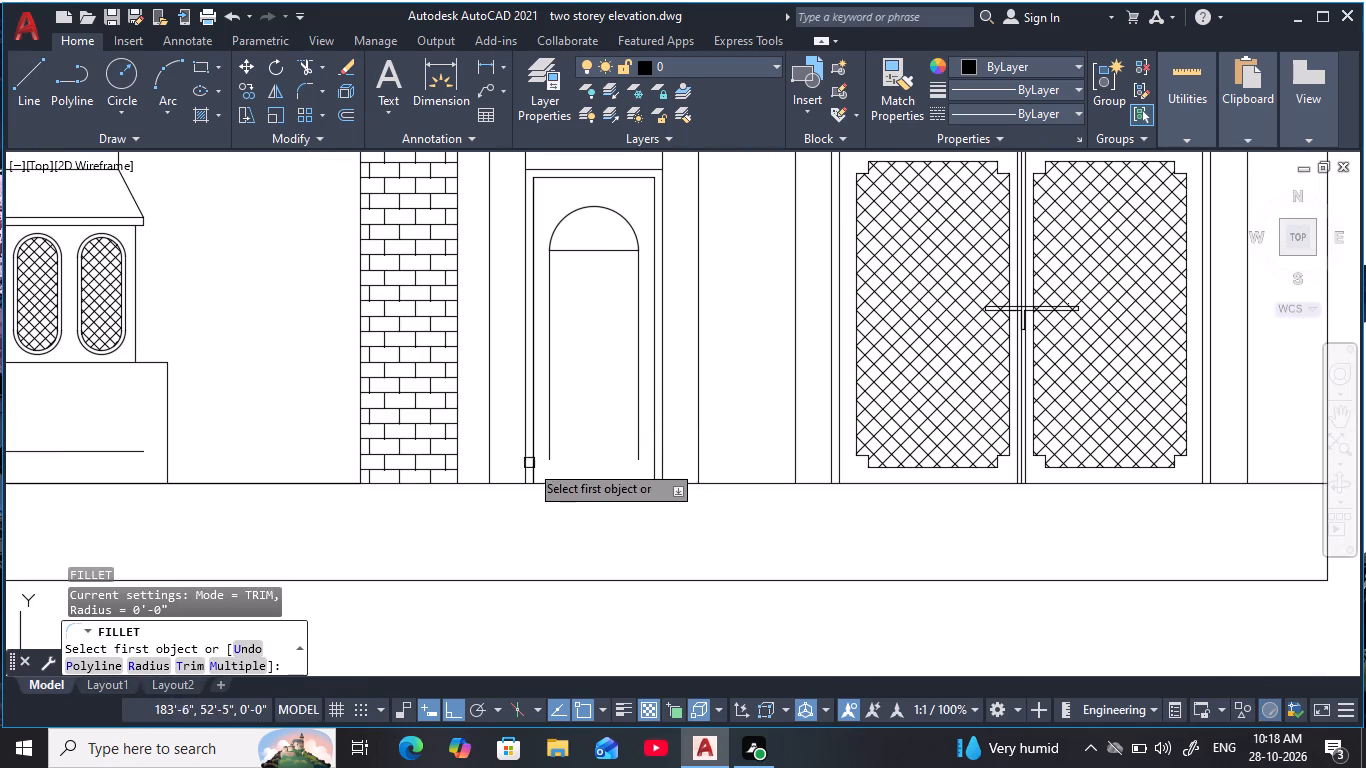
pyautogui.click(547, 452)
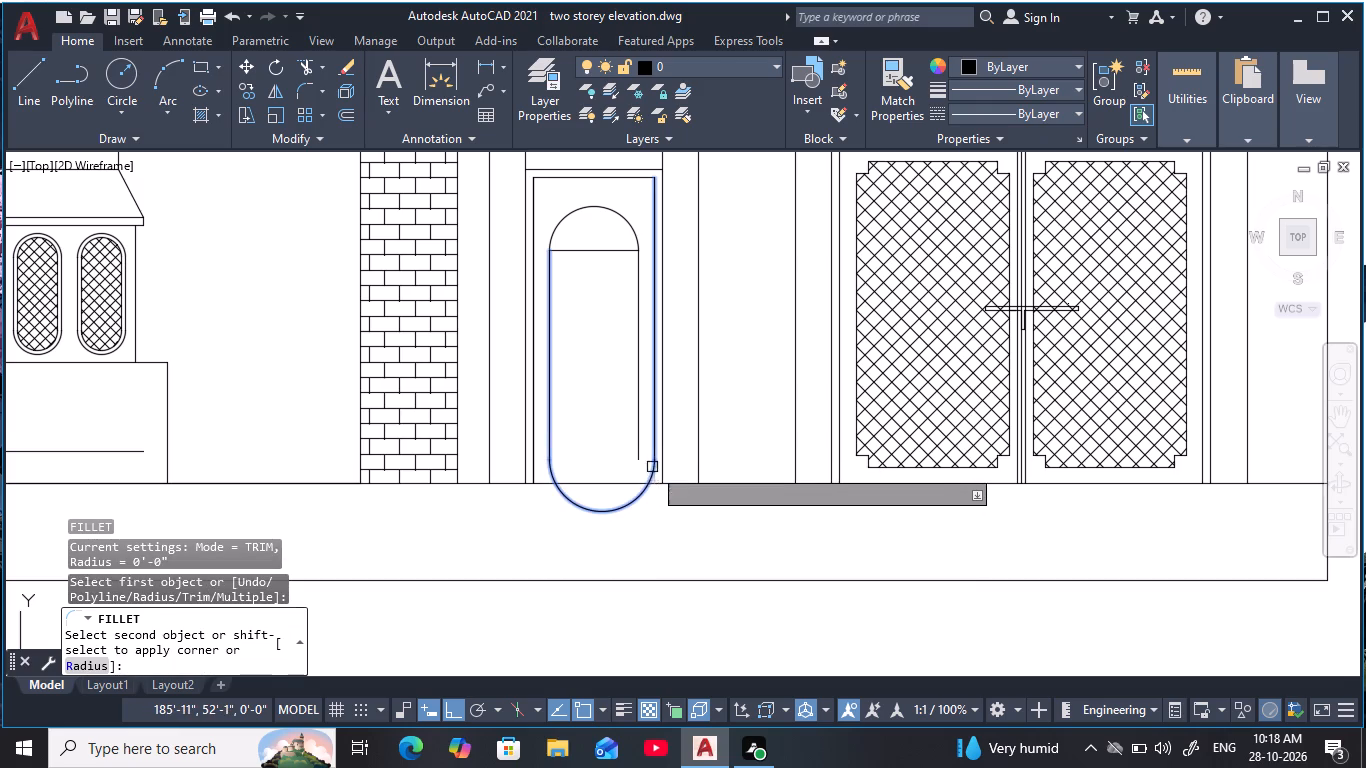
pyautogui.click(641, 451)
pyautogui.press('Escape')
pyautogui.press('Escape')
pyautogui.press('Escape')
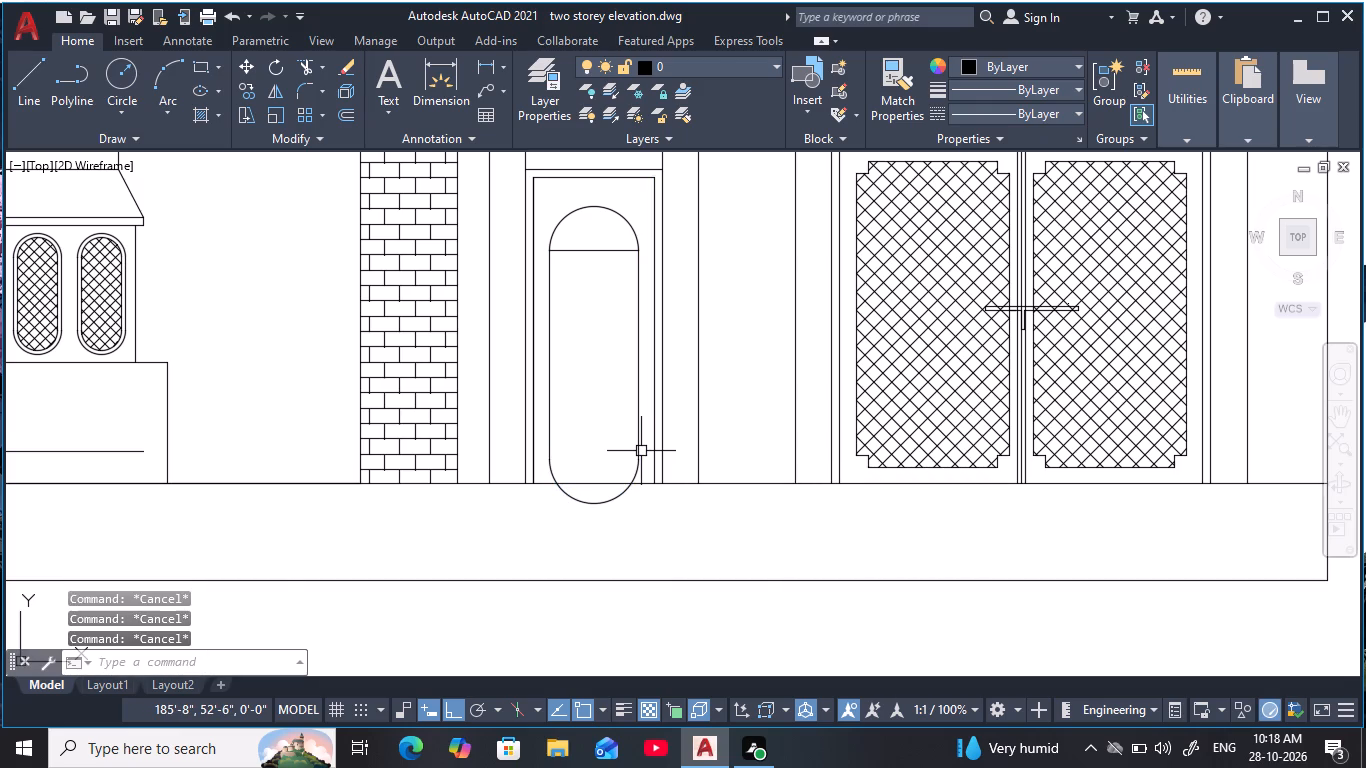
pyautogui.press('Escape')
pyautogui.press('Escape')
# Draw a horizontal line about 1'-10" long between the narrow door's inner vertical lines, a little above the bottom arc.
pyautogui.write('l')
pyautogui.press('space')
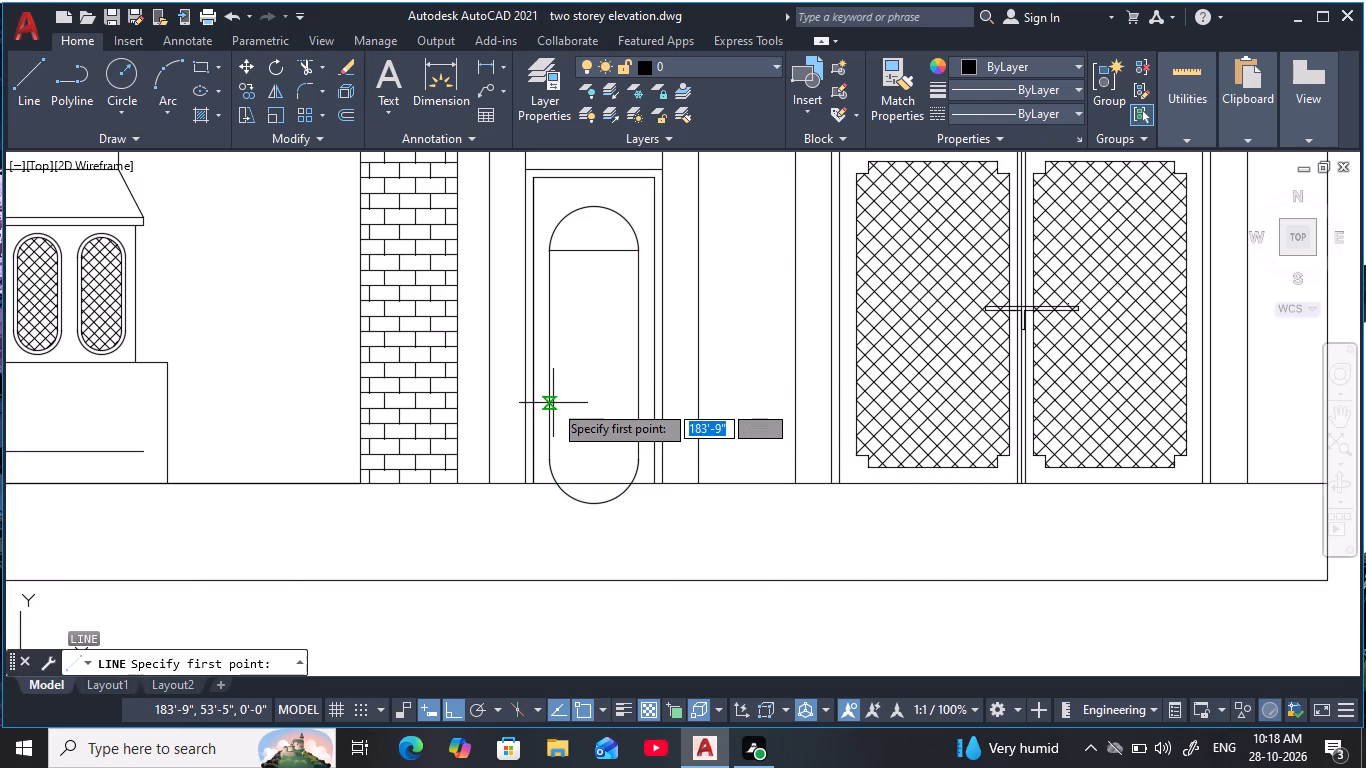
pyautogui.click(549, 405)
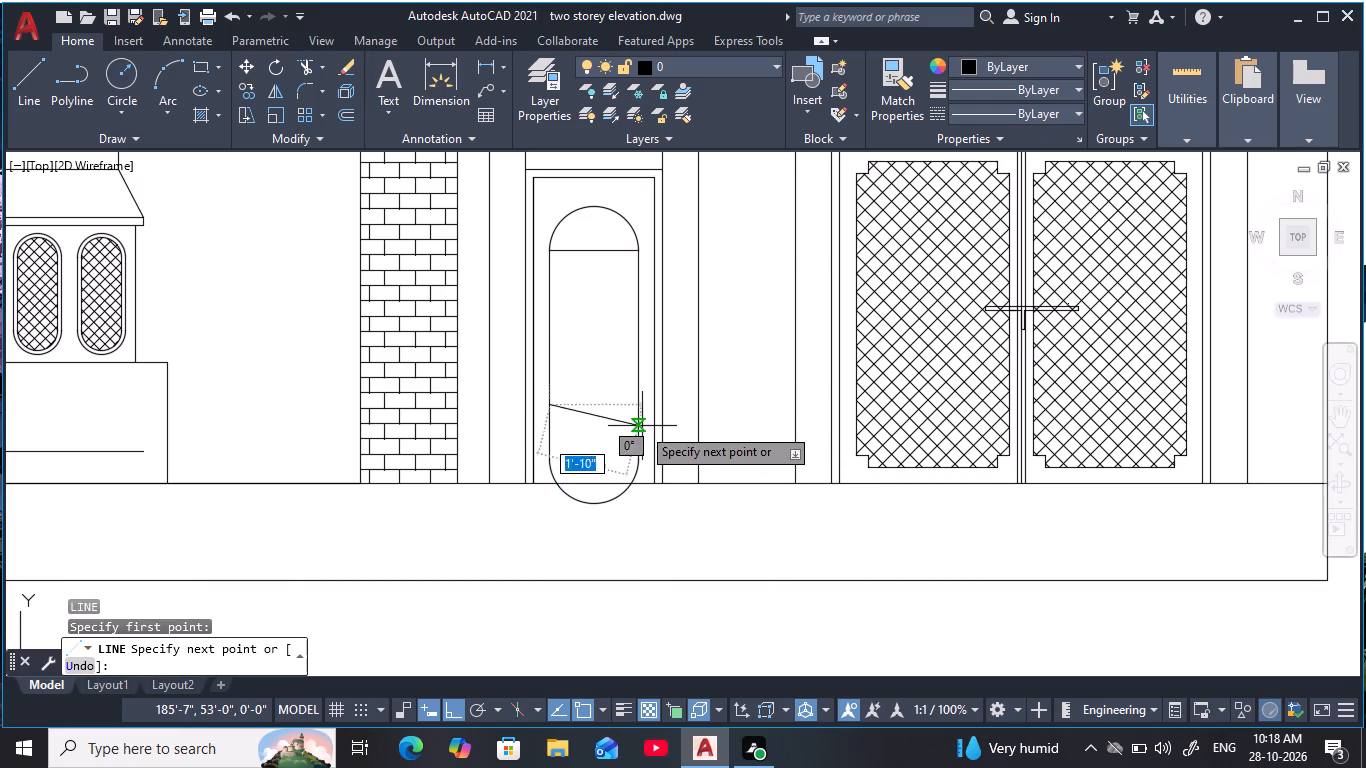
pyautogui.click(643, 410)
pyautogui.press('Escape')
pyautogui.press('Escape')
pyautogui.press('Escape')
pyautogui.press('Escape')
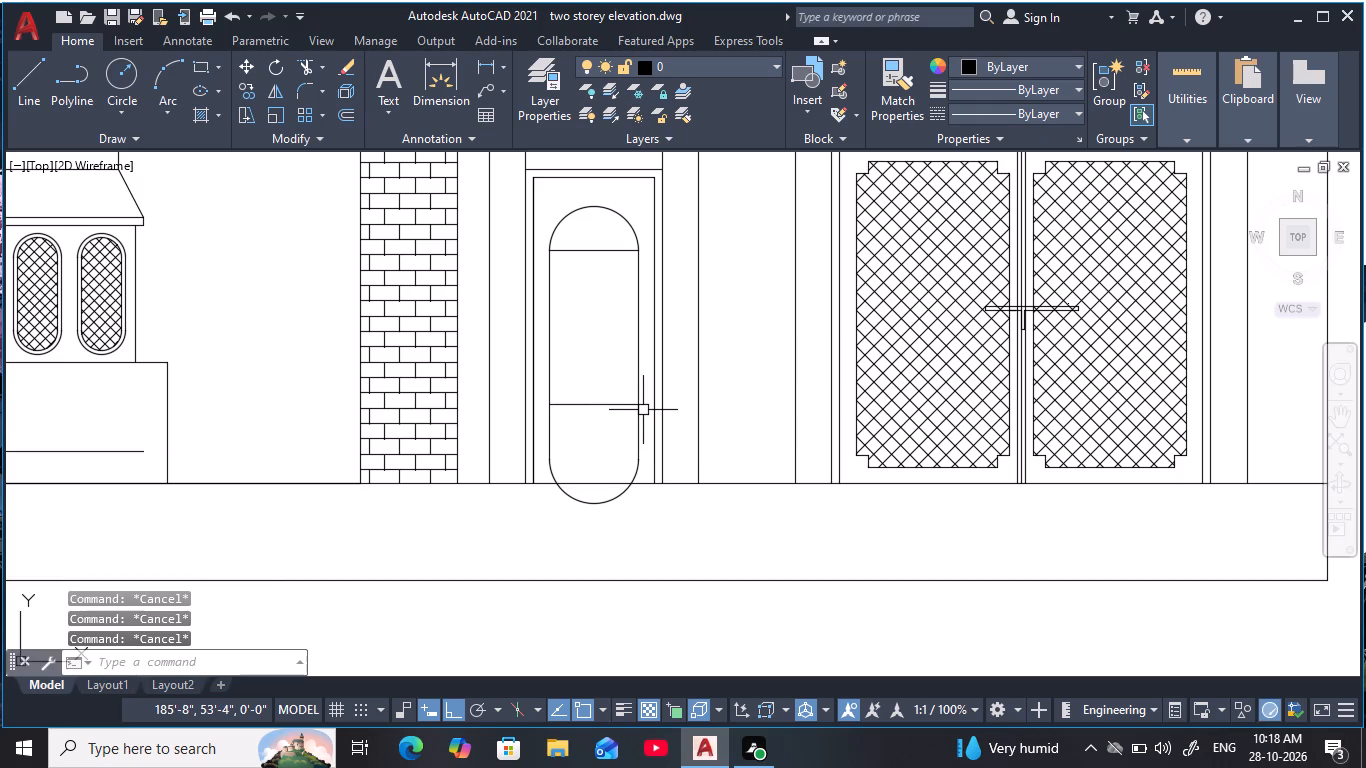
pyautogui.press('Escape')
pyautogui.press('Escape')
# Trim both inner vertical lines of the narrow door below the lower horizontal line.
pyautogui.write('tr')
pyautogui.press('space')
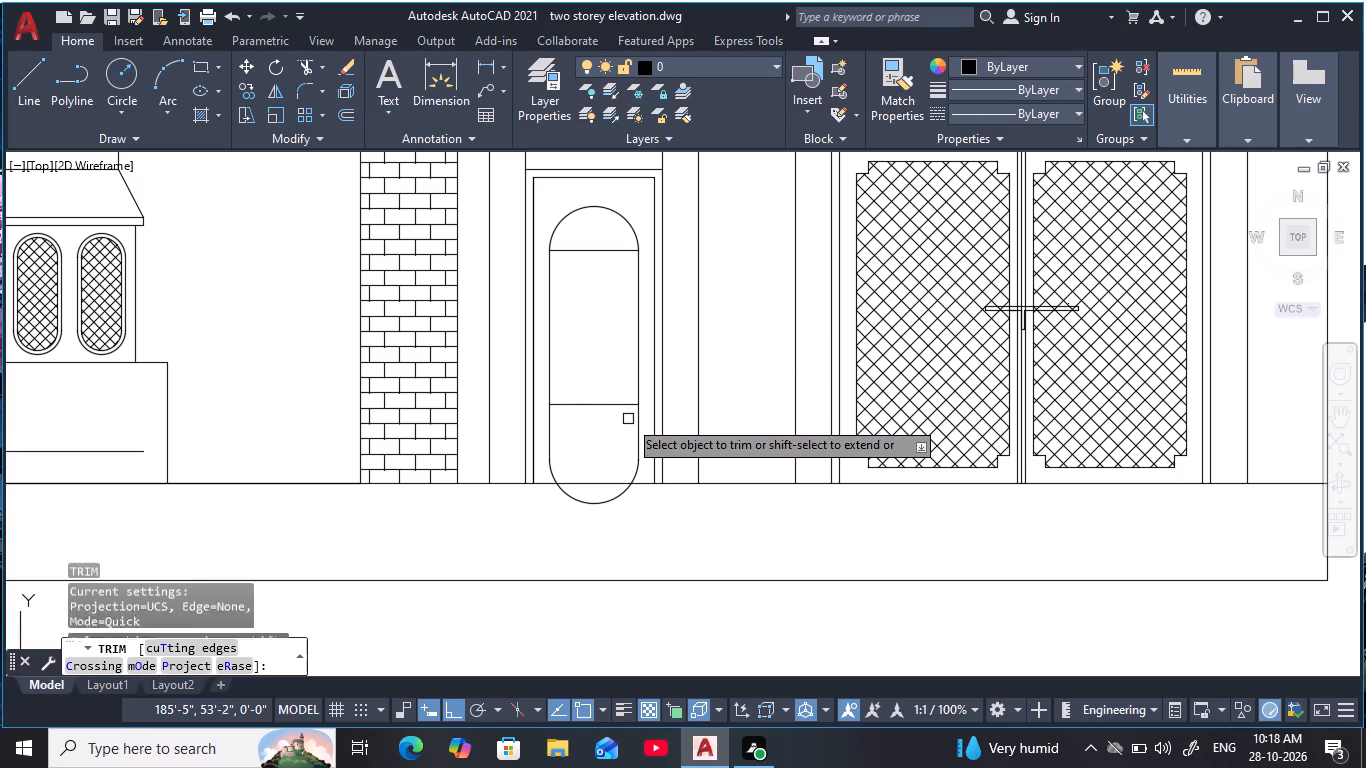
pyautogui.click(634, 426)
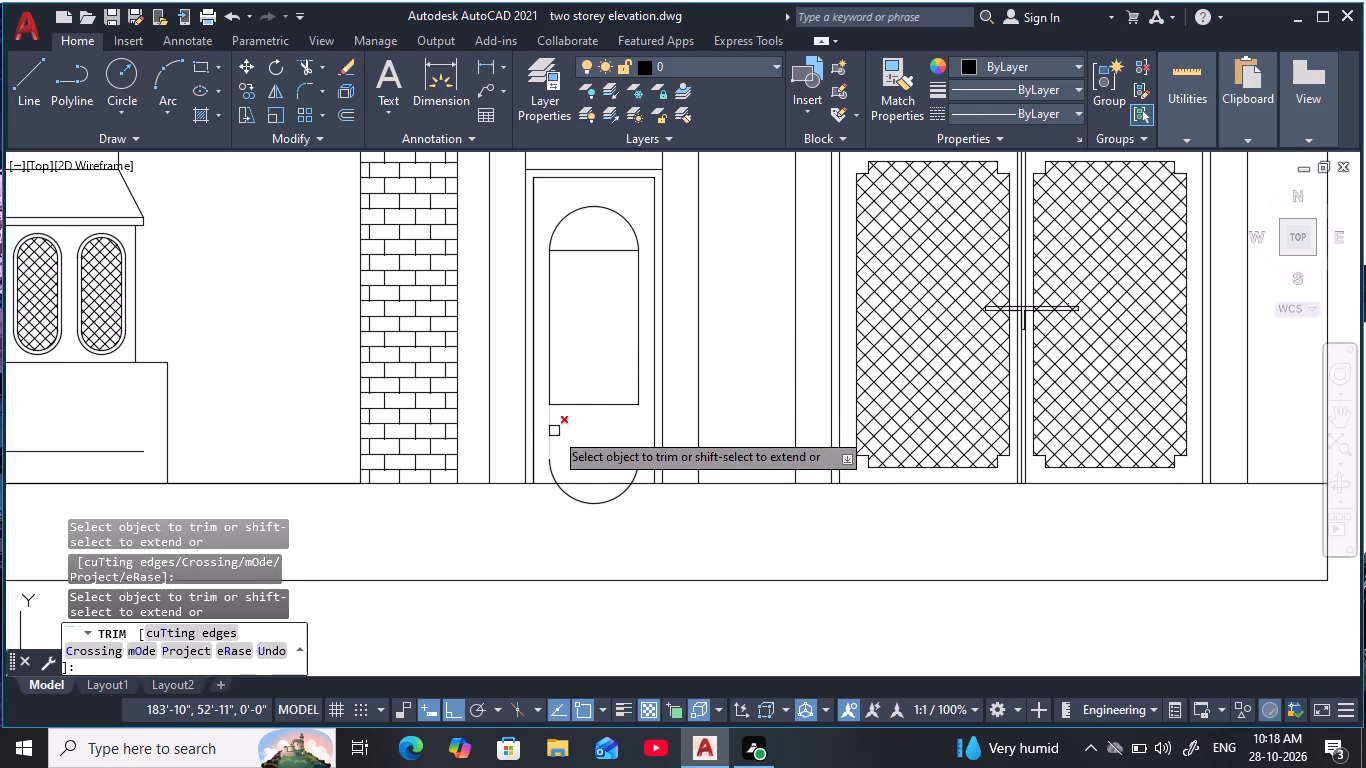
pyautogui.click(554, 431)
pyautogui.press('Escape')
pyautogui.press('Escape')
pyautogui.press('Escape')
pyautogui.press('Escape')
pyautogui.press('Escape')
pyautogui.press('Escape')
pyautogui.press('Escape')
pyautogui.press('Escape')
pyautogui.press('Escape')
pyautogui.press('Escape')
pyautogui.press('Escape')
pyautogui.press('Escape')
pyautogui.press('Escape')
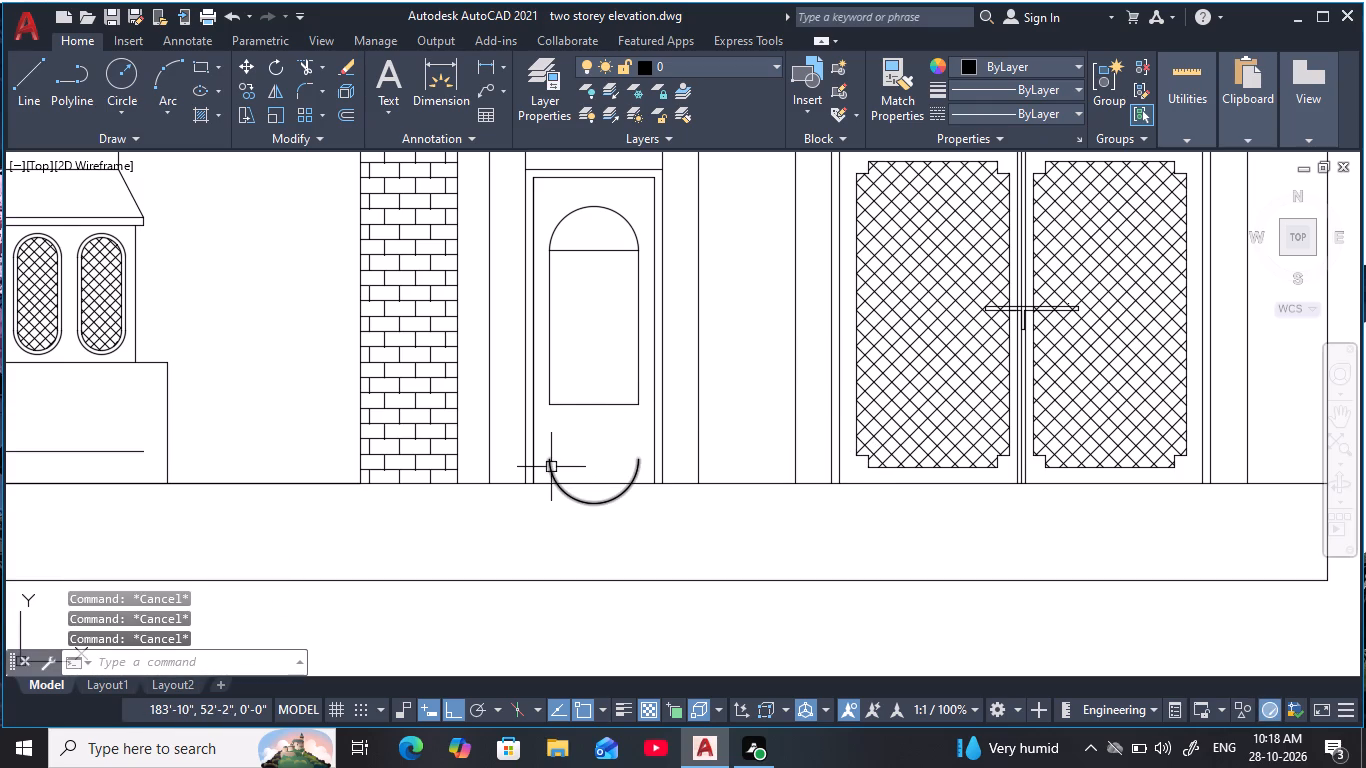
# Move the bottom arc straight up so its ends meet the ends of the lower horizontal line.
pyautogui.press('m')
pyautogui.press('space')
pyautogui.click(549, 468)
pyautogui.press('space')
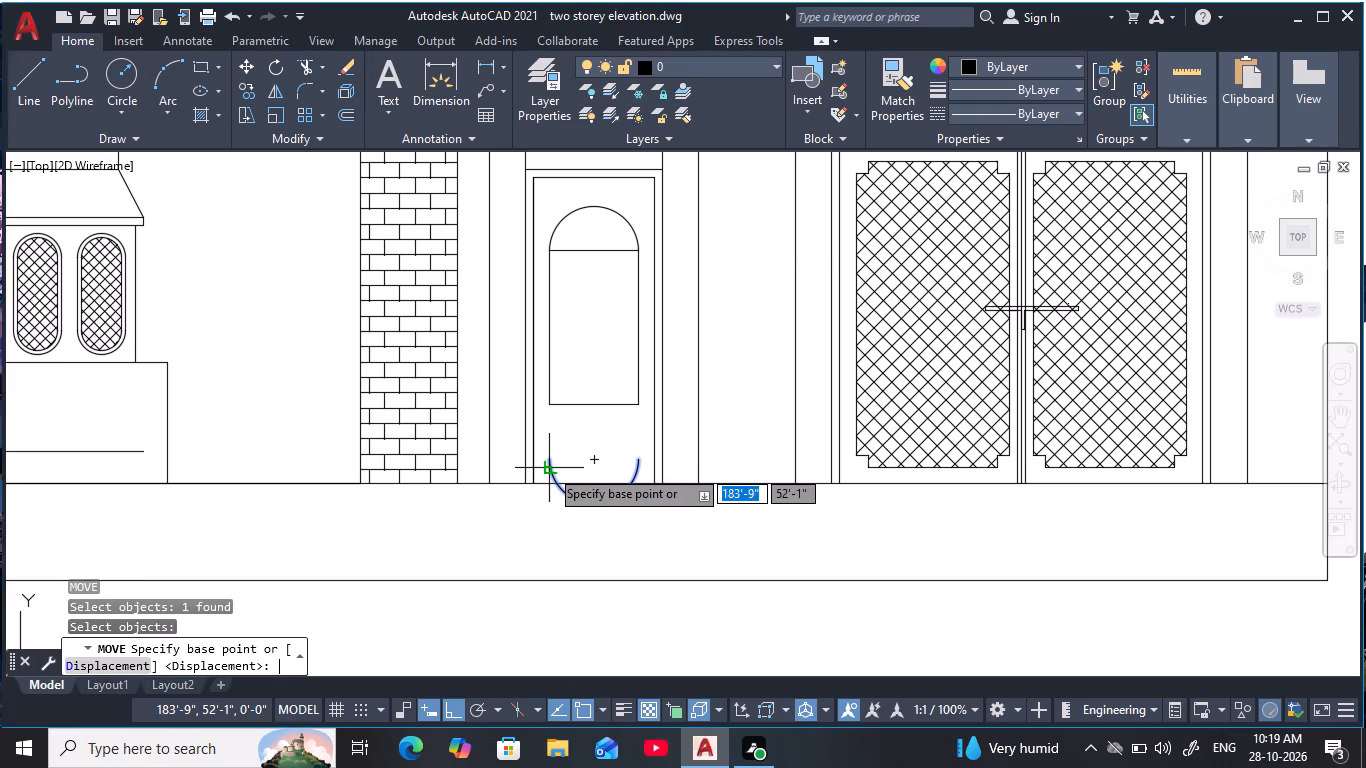
pyautogui.click(548, 459)
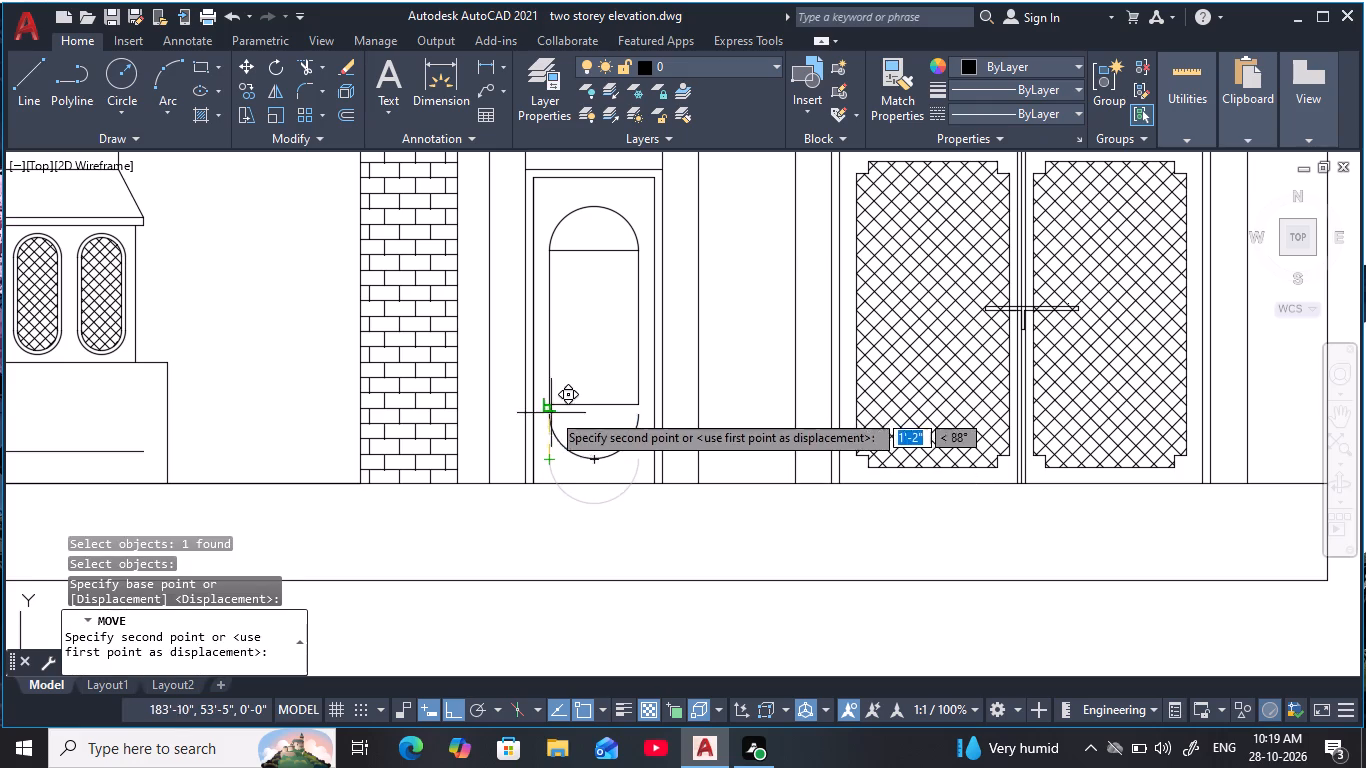
pyautogui.click(549, 407)
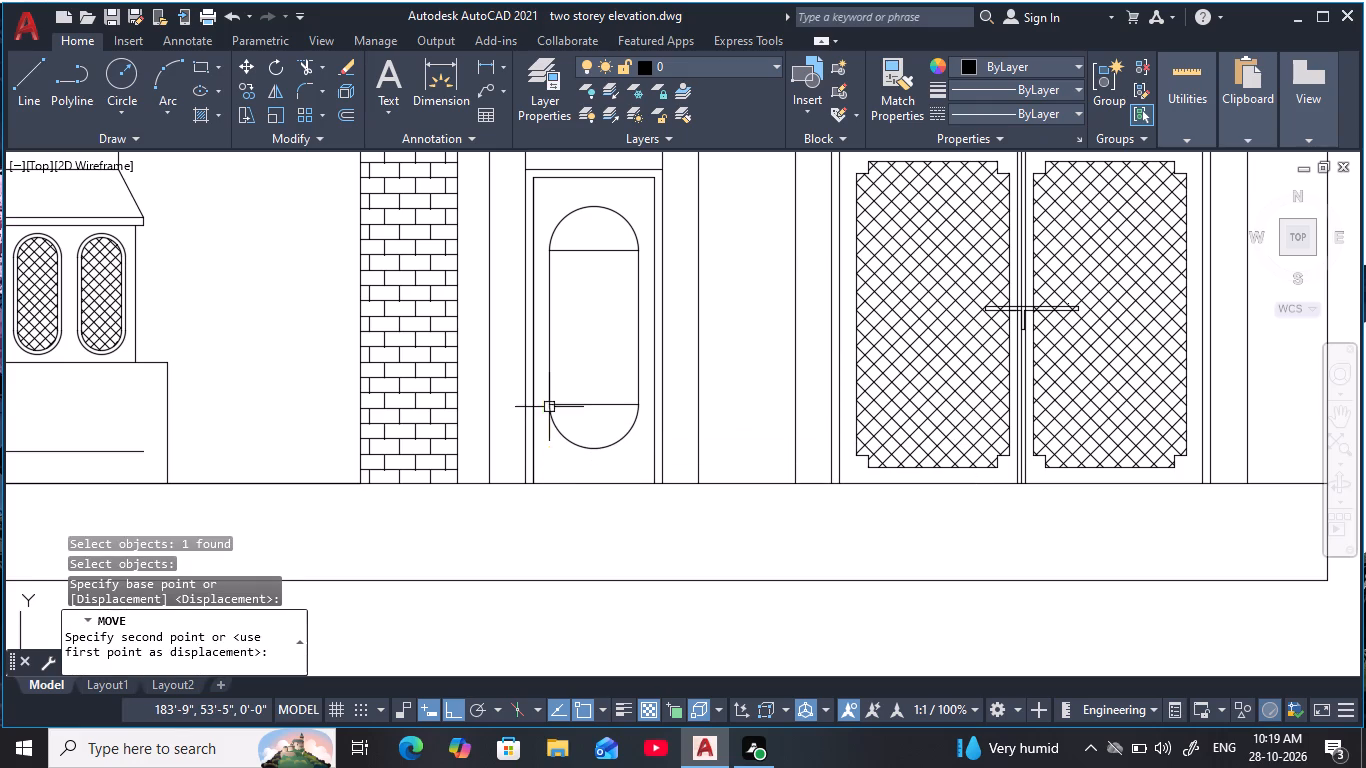
pyautogui.press('Escape')
pyautogui.press('Escape')
pyautogui.press('Escape')
pyautogui.press('Escape')
pyautogui.press('Escape')
# Erase the lower and upper horizontal lines inside the narrow door's panel, leaving a rounded capsule outline.
pyautogui.click(617, 420)
pyautogui.click(602, 389)
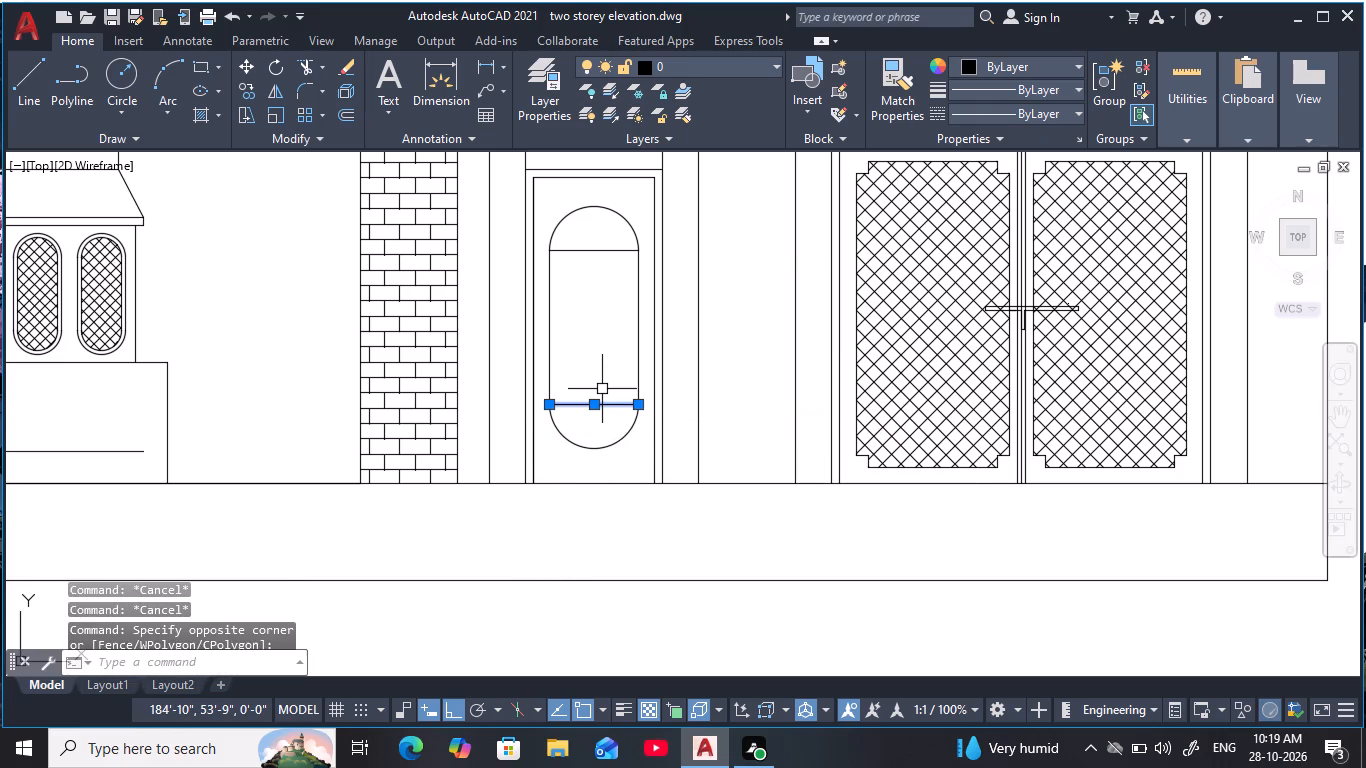
pyautogui.write('e')
pyautogui.press('space')
pyautogui.click(617, 283)
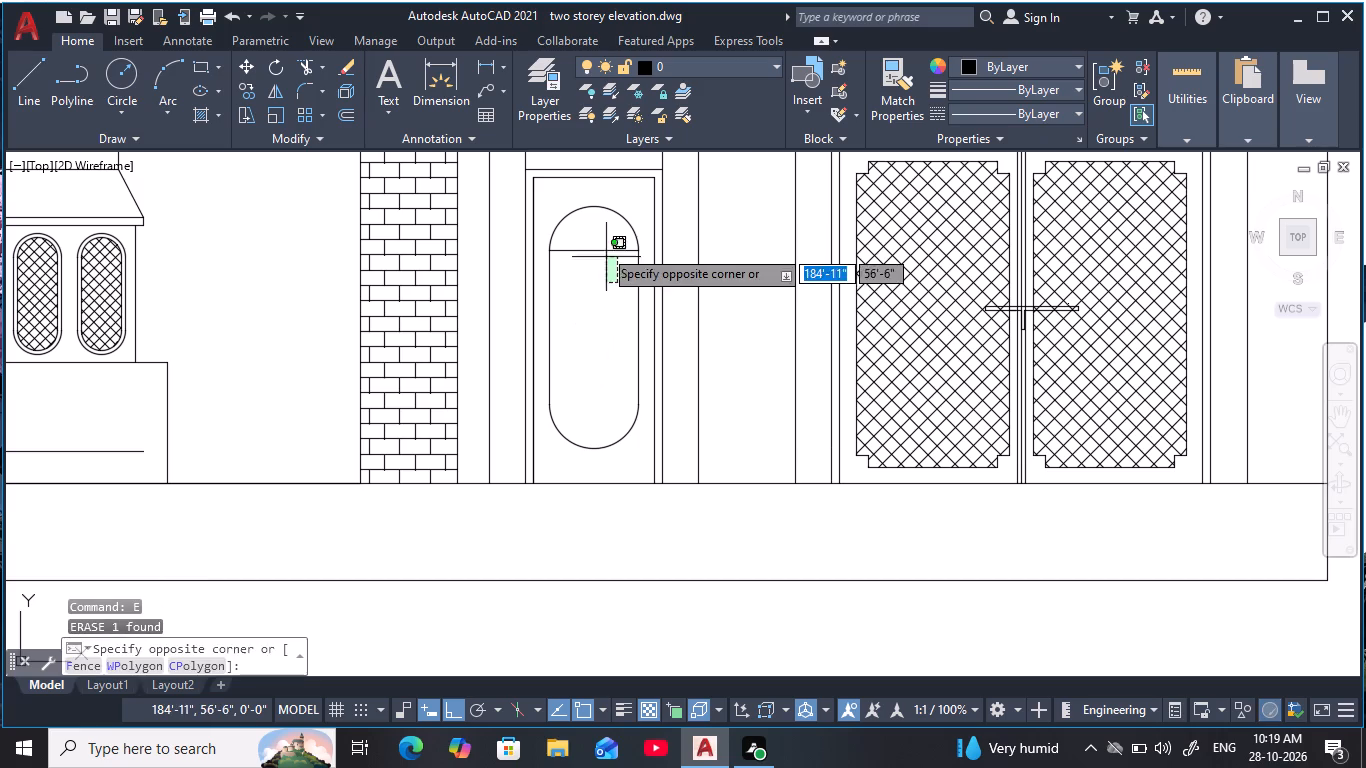
pyautogui.click(598, 232)
pyautogui.write('e')
pyautogui.press('space')
pyautogui.press('Escape')
pyautogui.press('Escape')
# Hatch the inside of the narrow door's capsule-shaped panel with the ANSI37 pattern.
pyautogui.scroll(-1, 579, 295)
pyautogui.moveTo(579, 301); pyautogui.dragTo(572, 360, button='middle')
pyautogui.press('Escape')
pyautogui.press('Escape')
pyautogui.press('Escape')
pyautogui.press('Escape')
pyautogui.press('Escape')
pyautogui.press('Escape')
pyautogui.press('Escape')
pyautogui.press('Escape')
pyautogui.press('Escape')
pyautogui.press('Escape')
pyautogui.press('Escape')
pyautogui.press('h')
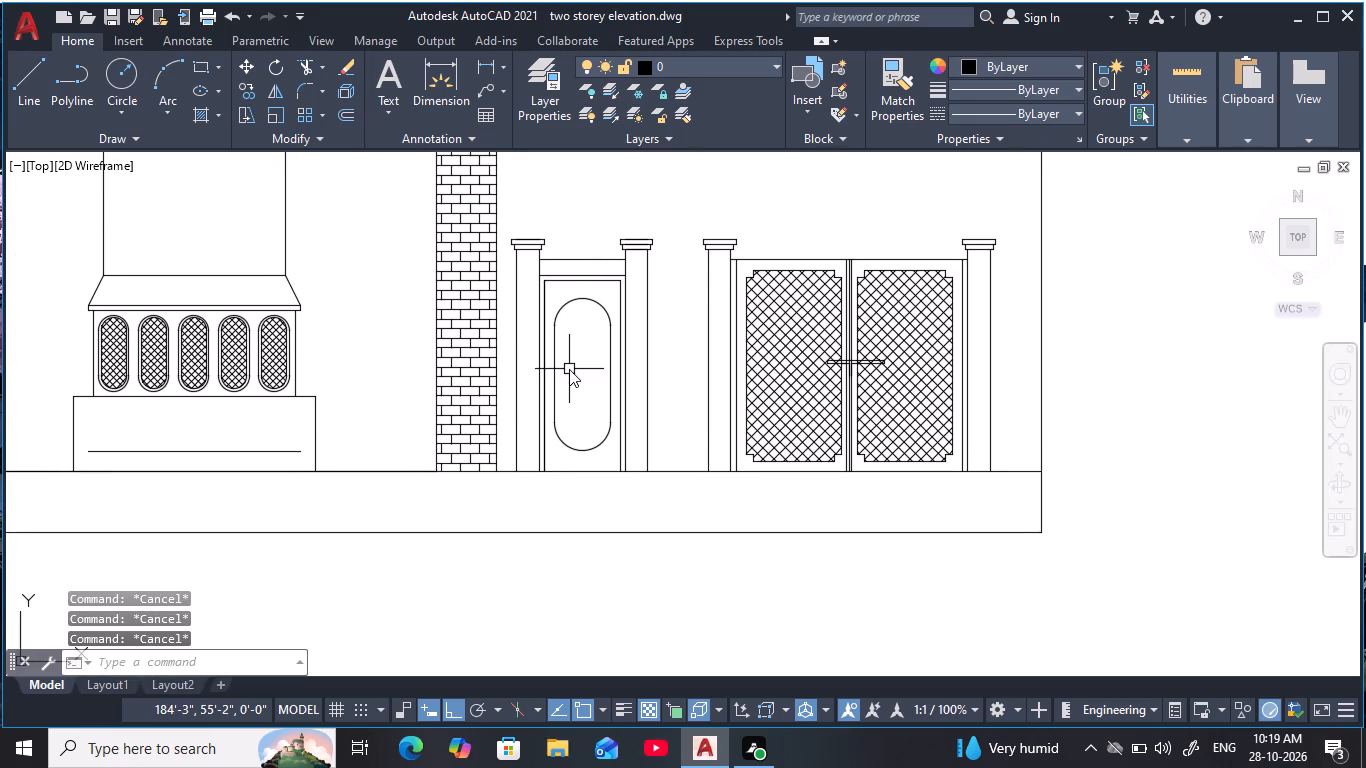
pyautogui.press('space')
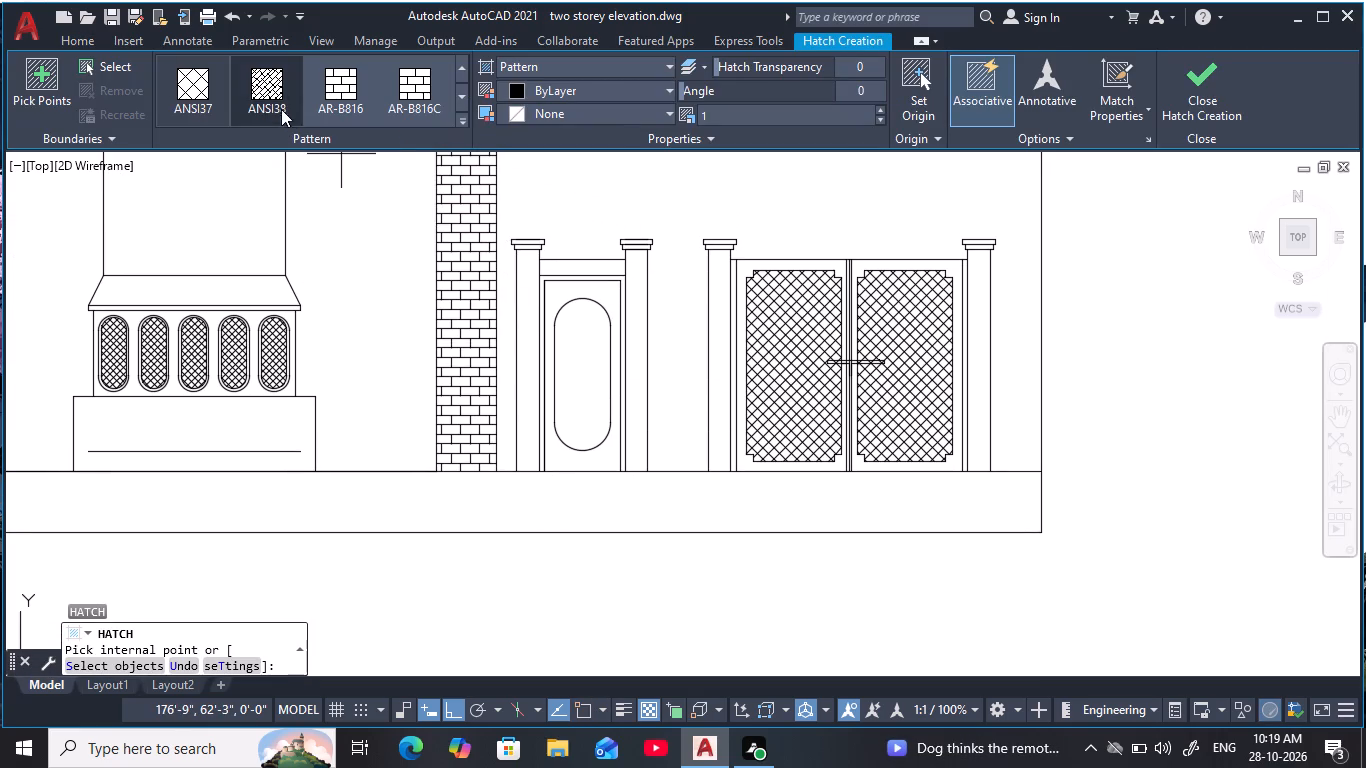
pyautogui.click(199, 78)
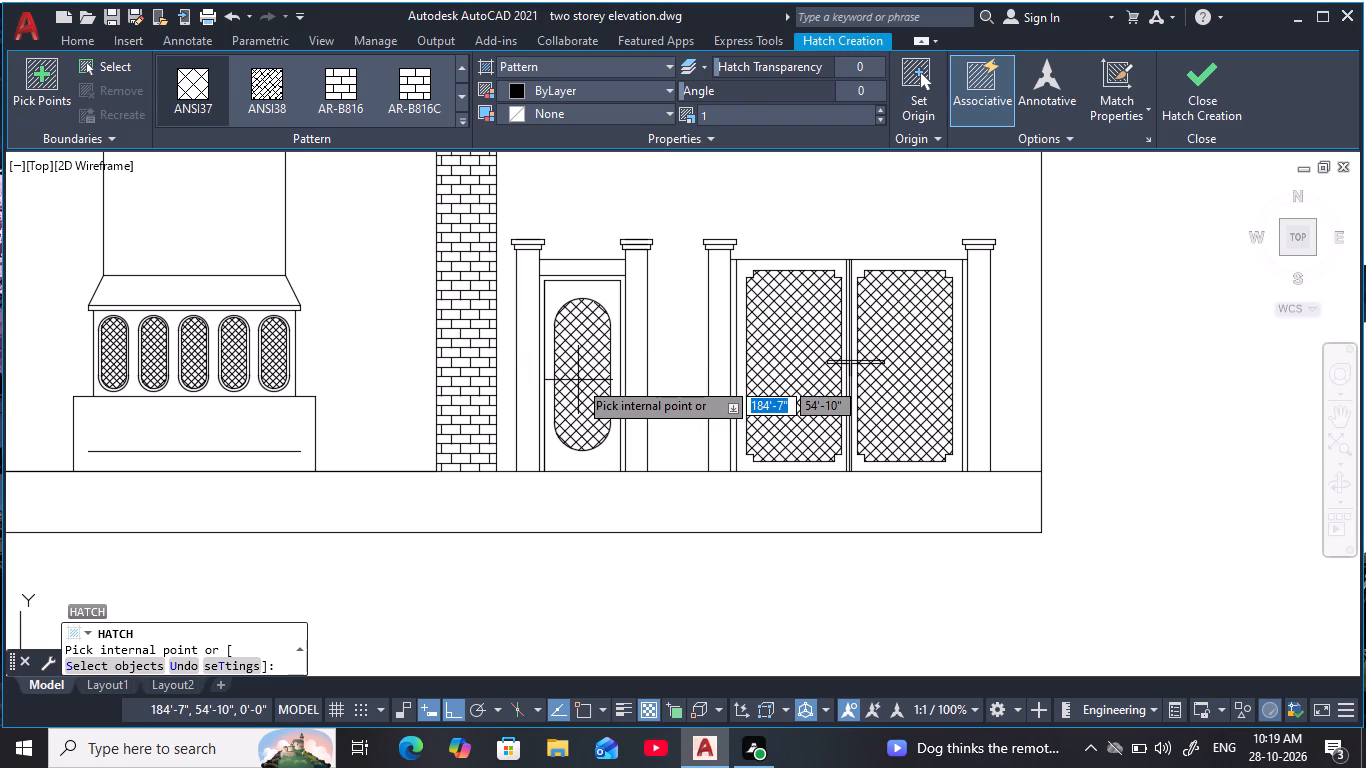
pyautogui.click(578, 380)
pyautogui.press('Escape')
pyautogui.press('Escape')
pyautogui.press('Escape')
pyautogui.press('Escape')
pyautogui.press('Escape')
pyautogui.press('Escape')
pyautogui.press('Escape')
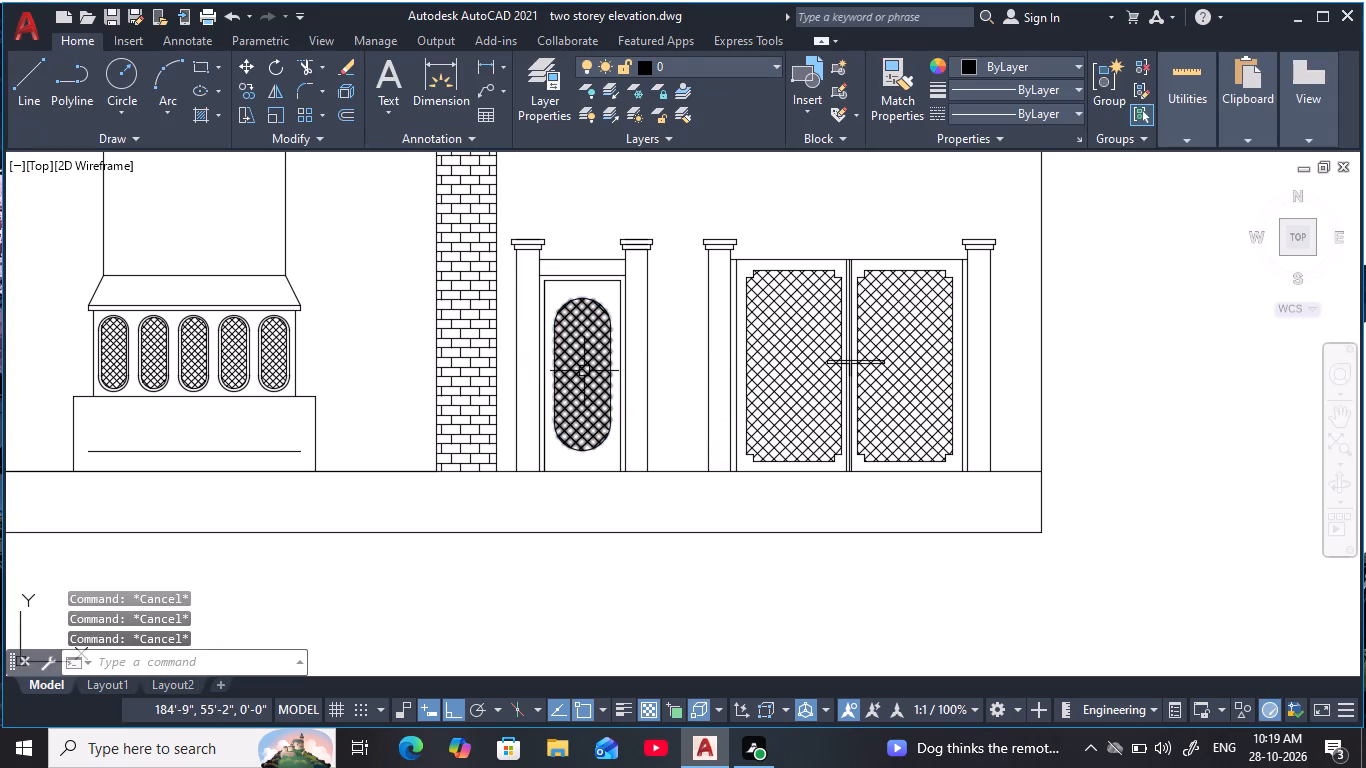
pyautogui.press('Escape')
pyautogui.press('Escape')
pyautogui.press('Escape')
pyautogui.press('Escape')
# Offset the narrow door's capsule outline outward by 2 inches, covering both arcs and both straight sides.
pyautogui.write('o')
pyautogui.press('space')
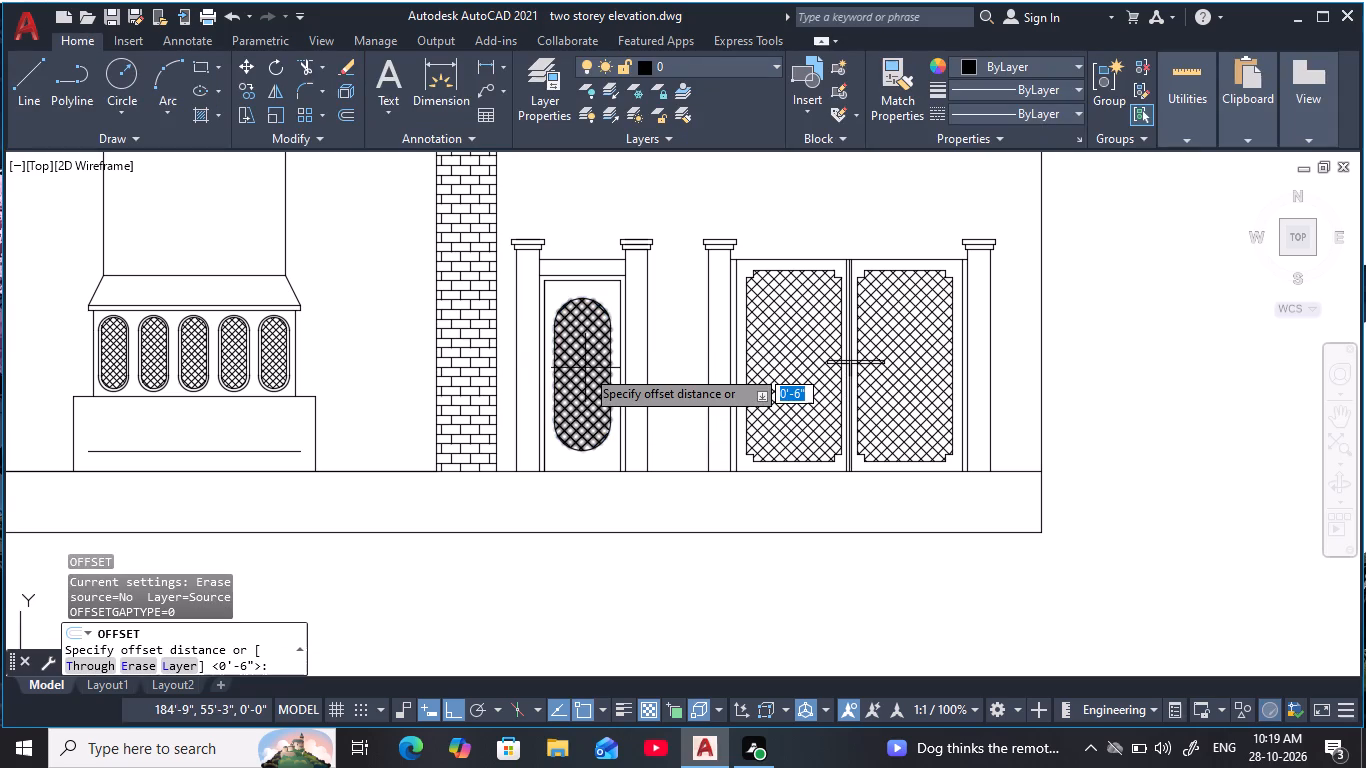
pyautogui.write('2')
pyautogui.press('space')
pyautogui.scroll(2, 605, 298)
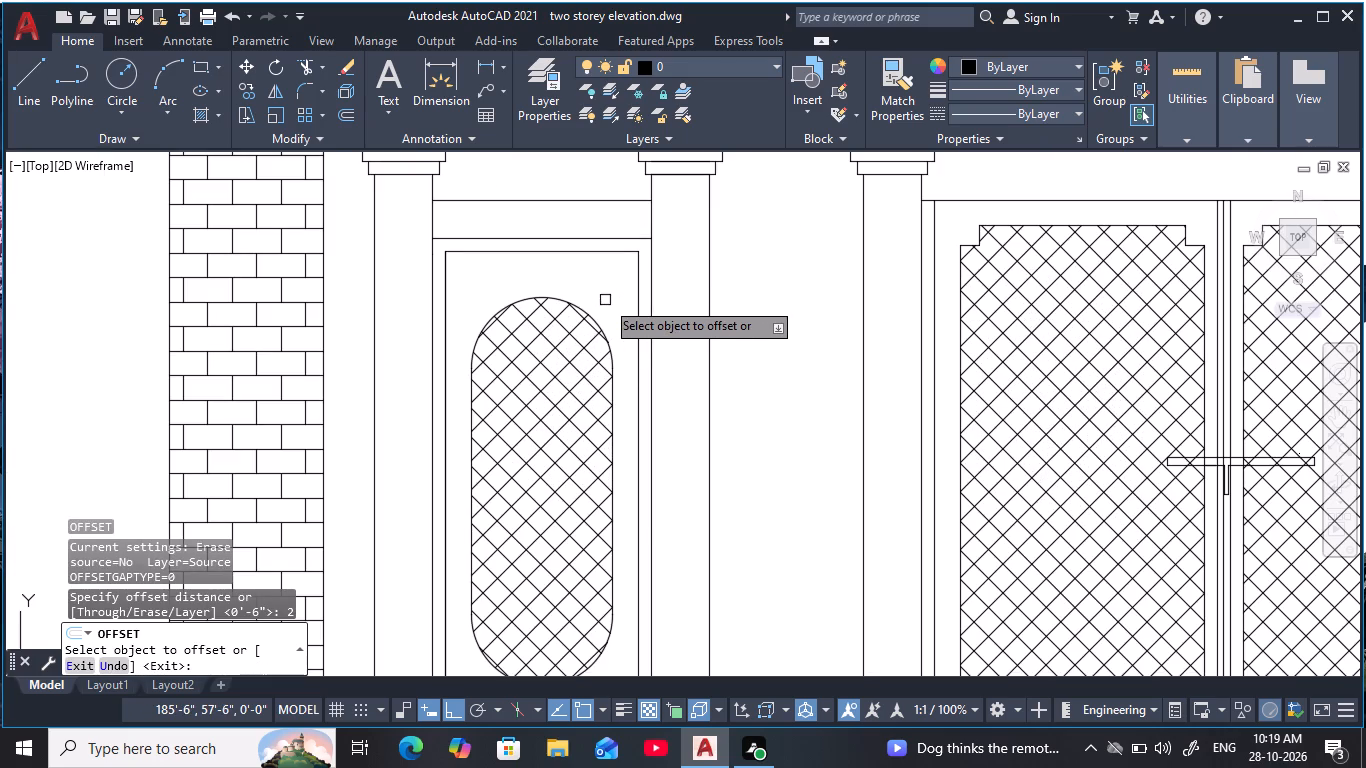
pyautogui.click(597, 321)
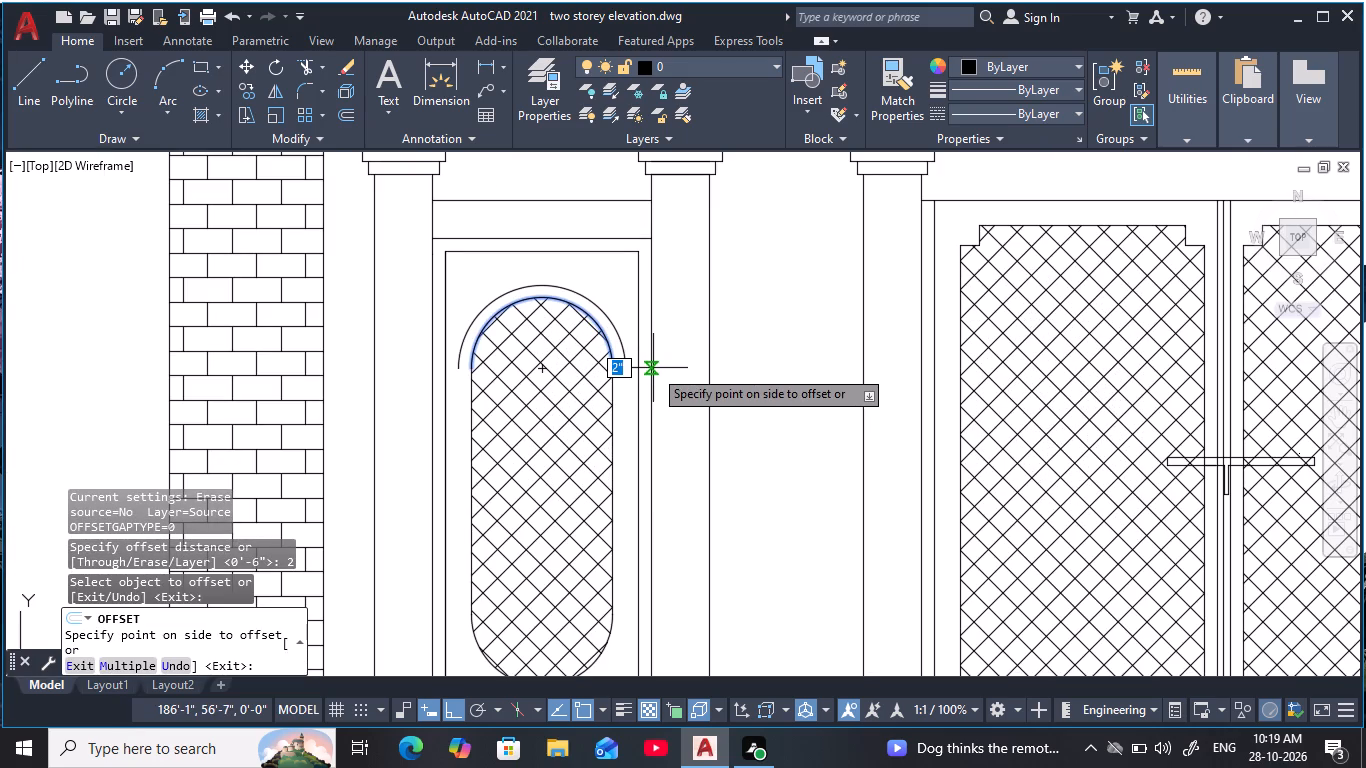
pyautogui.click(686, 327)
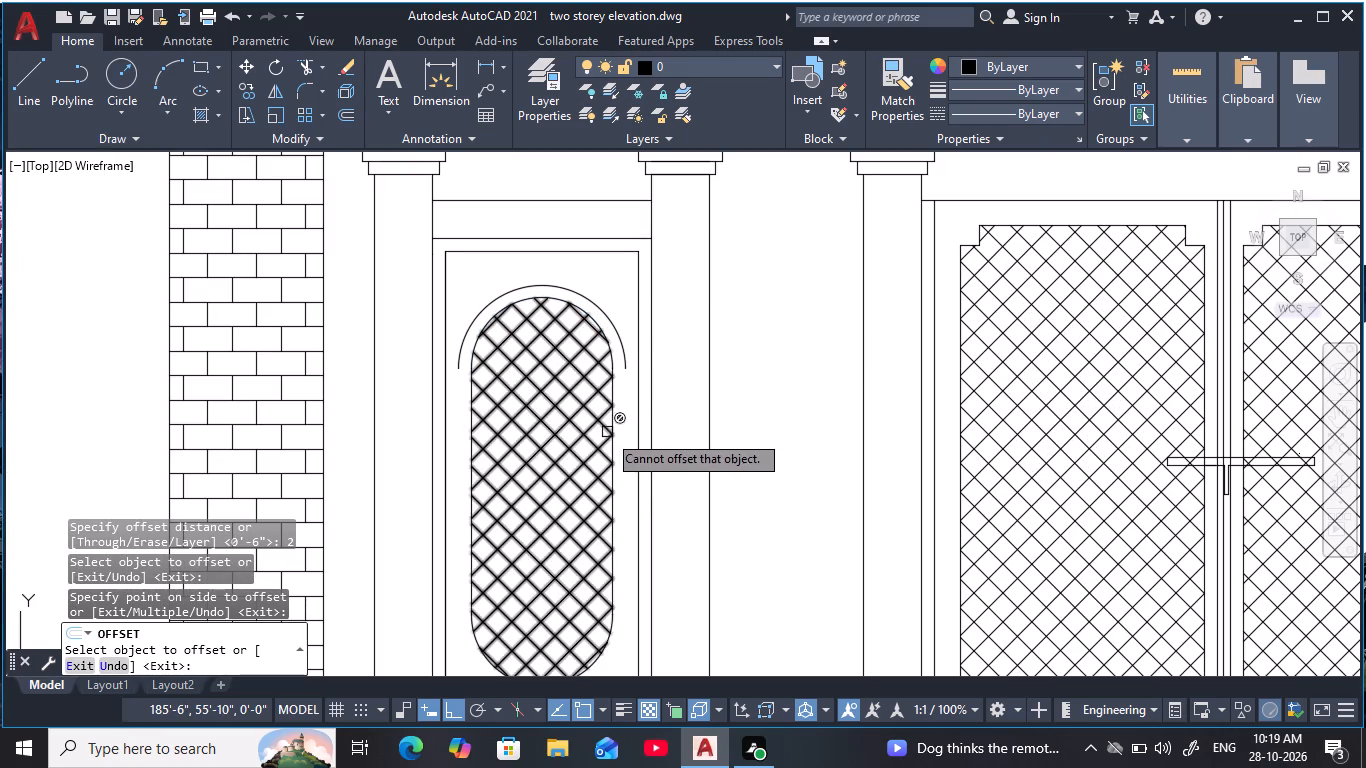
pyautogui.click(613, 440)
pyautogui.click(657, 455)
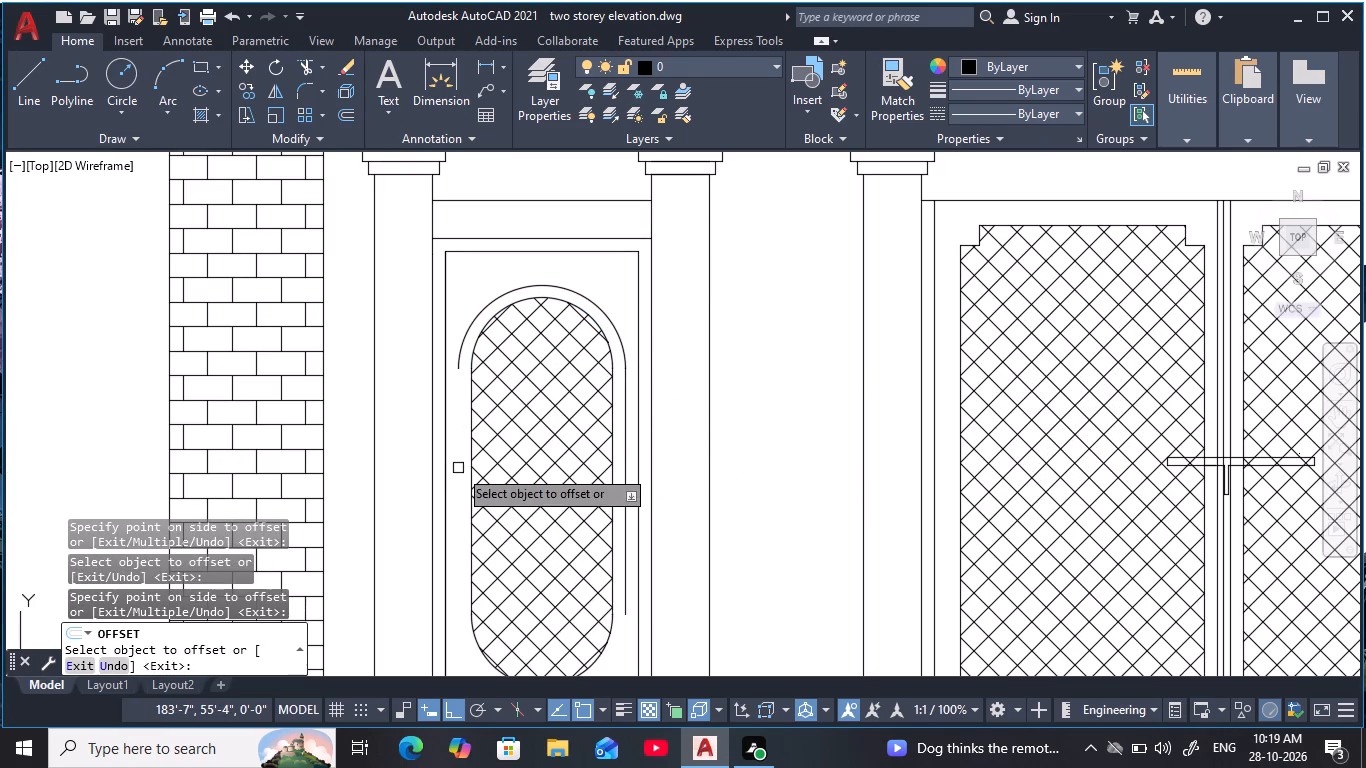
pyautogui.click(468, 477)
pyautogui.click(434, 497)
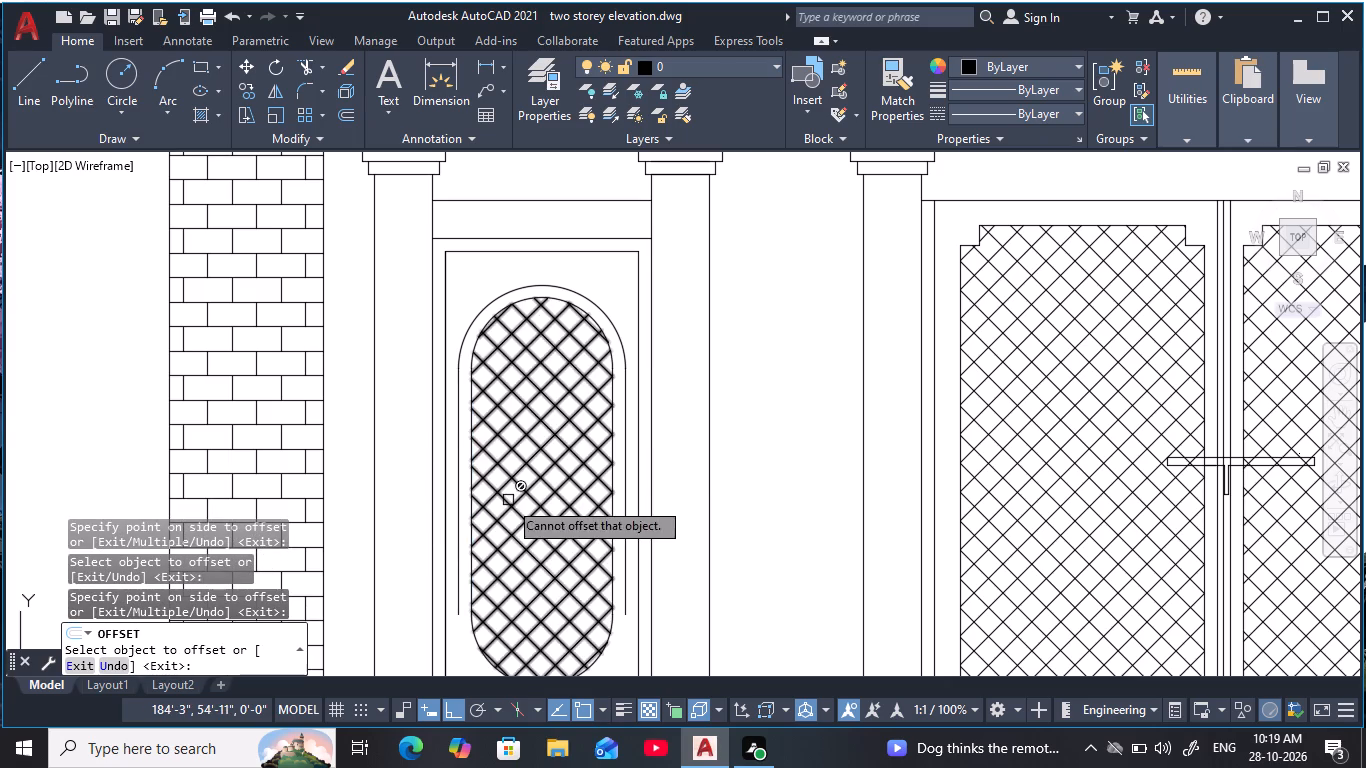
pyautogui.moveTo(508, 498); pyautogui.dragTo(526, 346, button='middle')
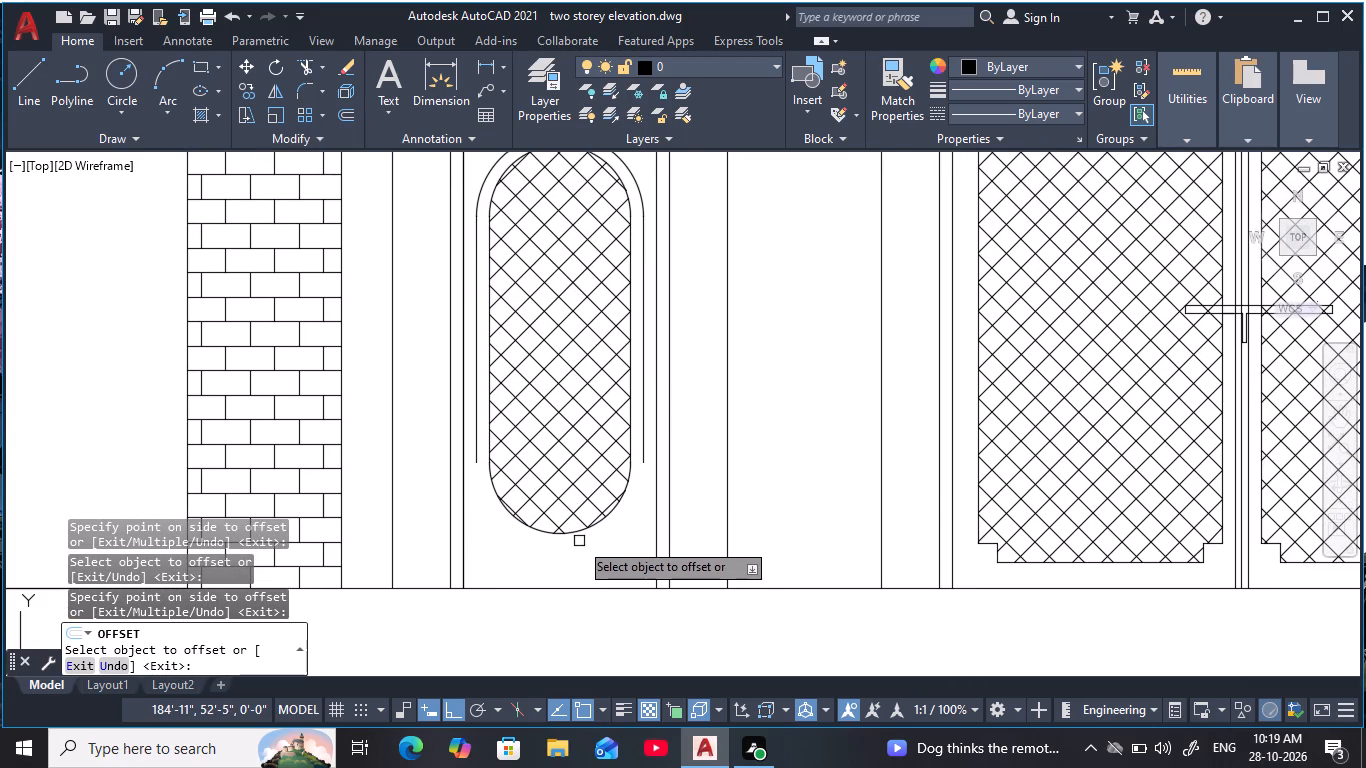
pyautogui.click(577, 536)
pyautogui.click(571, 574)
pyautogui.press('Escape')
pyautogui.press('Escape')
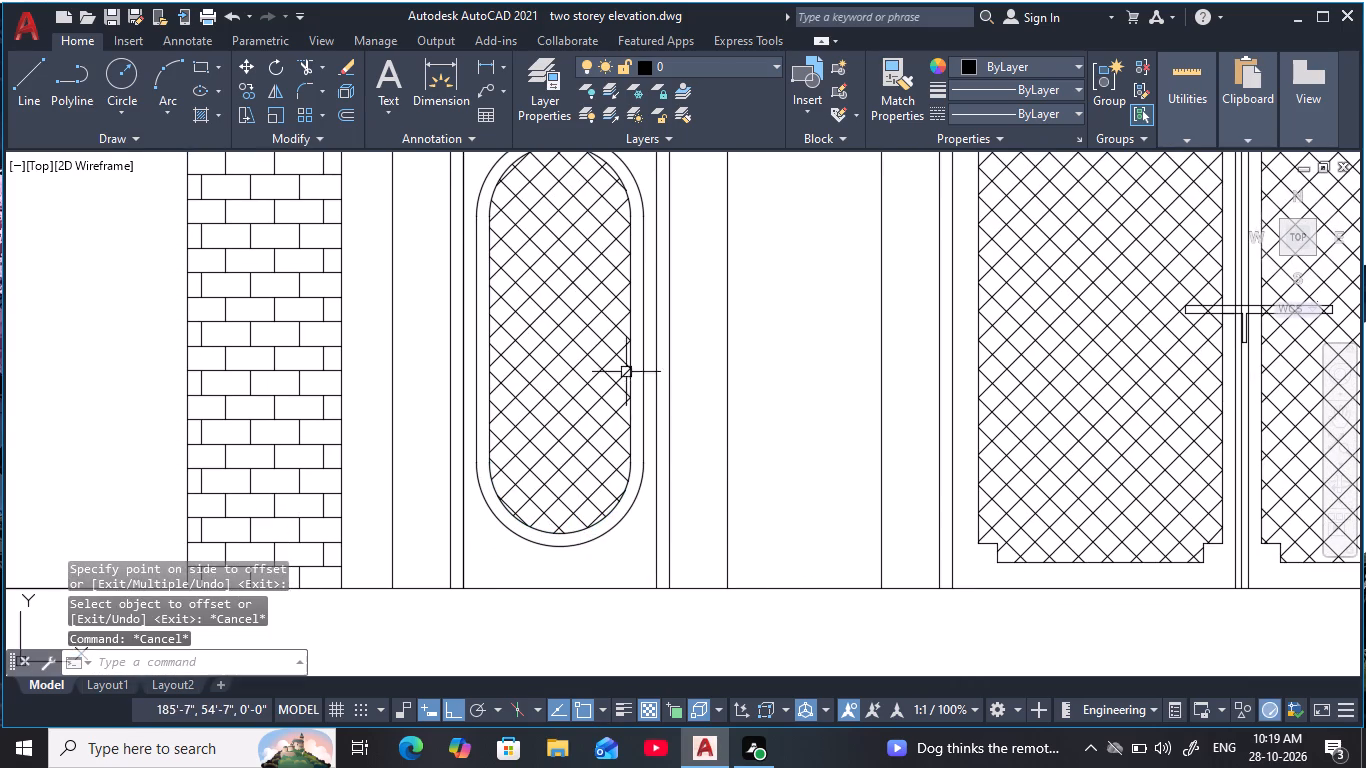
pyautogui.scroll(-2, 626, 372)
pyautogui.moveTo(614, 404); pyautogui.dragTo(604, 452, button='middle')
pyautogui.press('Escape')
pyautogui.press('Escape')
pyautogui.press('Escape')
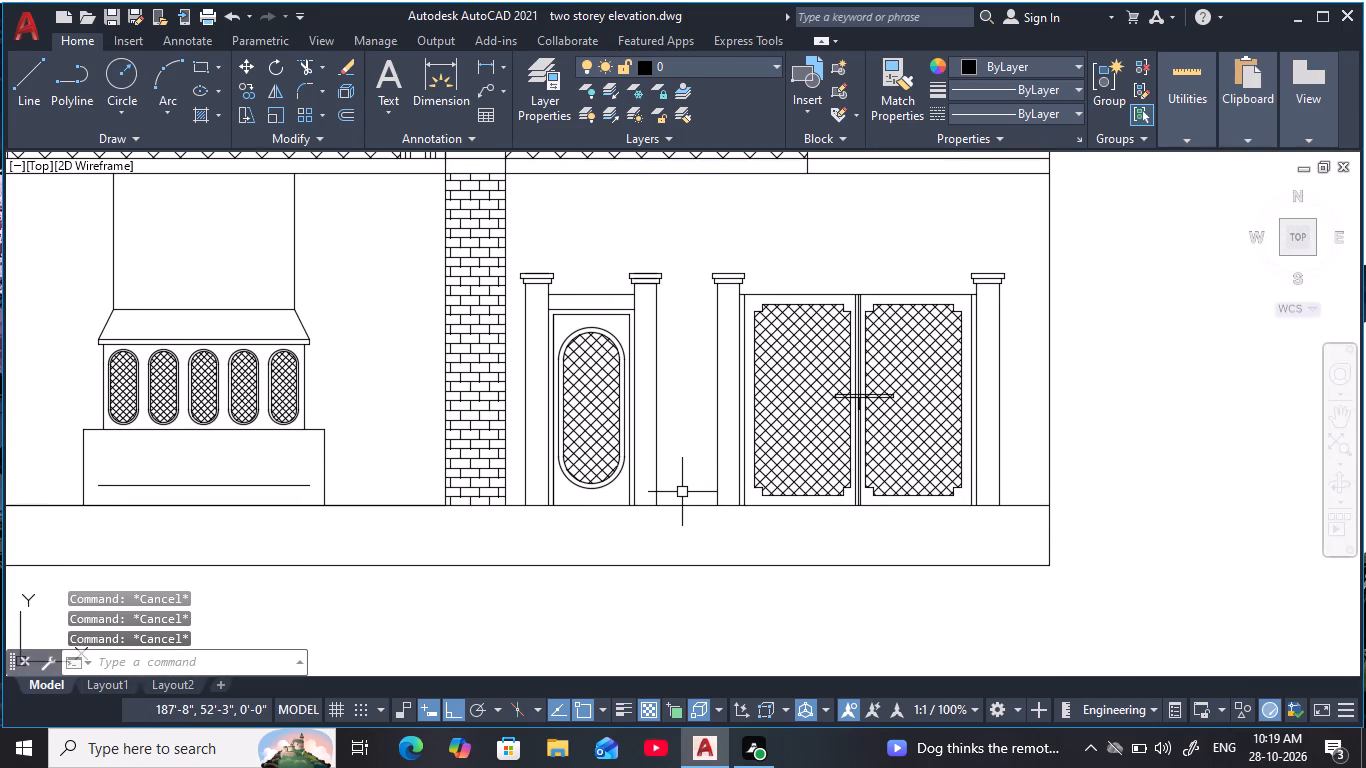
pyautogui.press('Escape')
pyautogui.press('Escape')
# Examine the narrow door's bordered capsule panel against the gate and the rest of the front elevation.
pyautogui.scroll(-2, 702, 420)
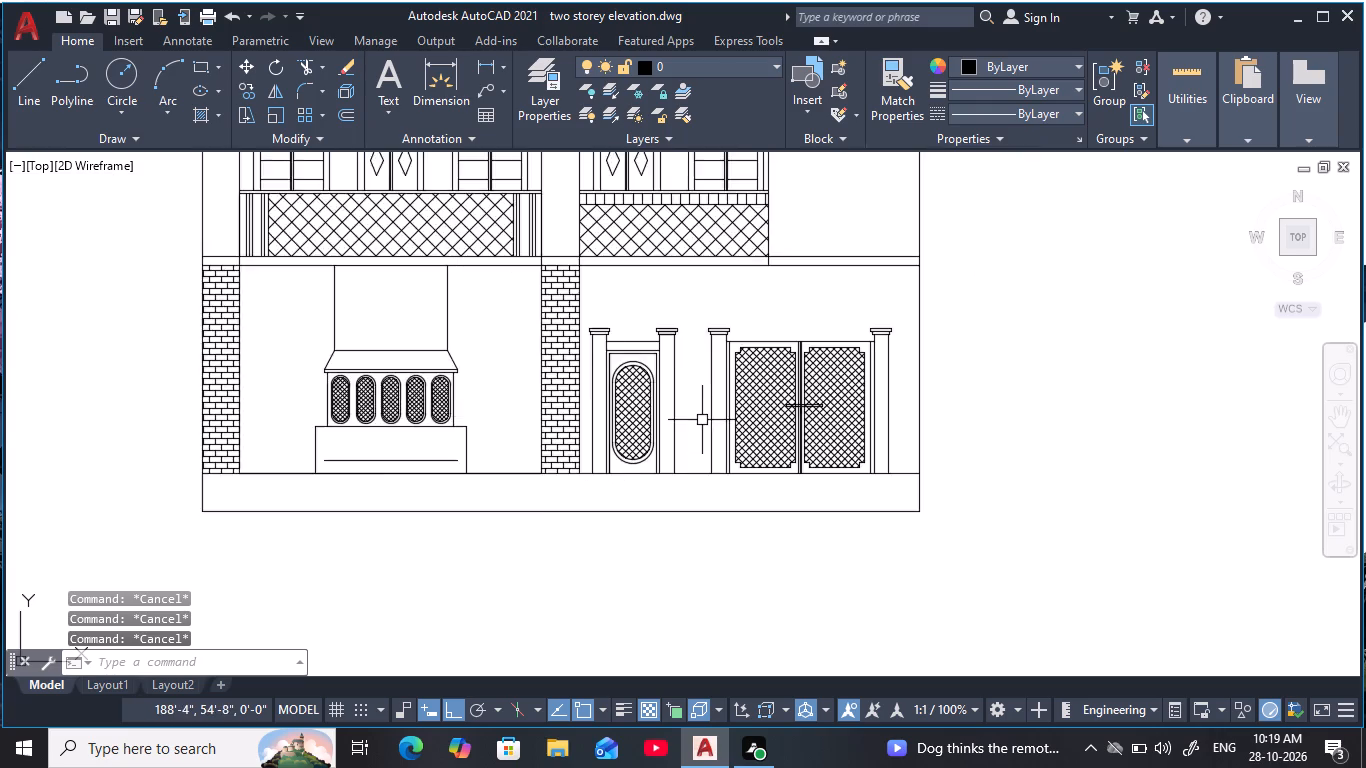
pyautogui.moveTo(694, 420); pyautogui.dragTo(589, 402, button='middle')
pyautogui.scroll(3, 547, 409)
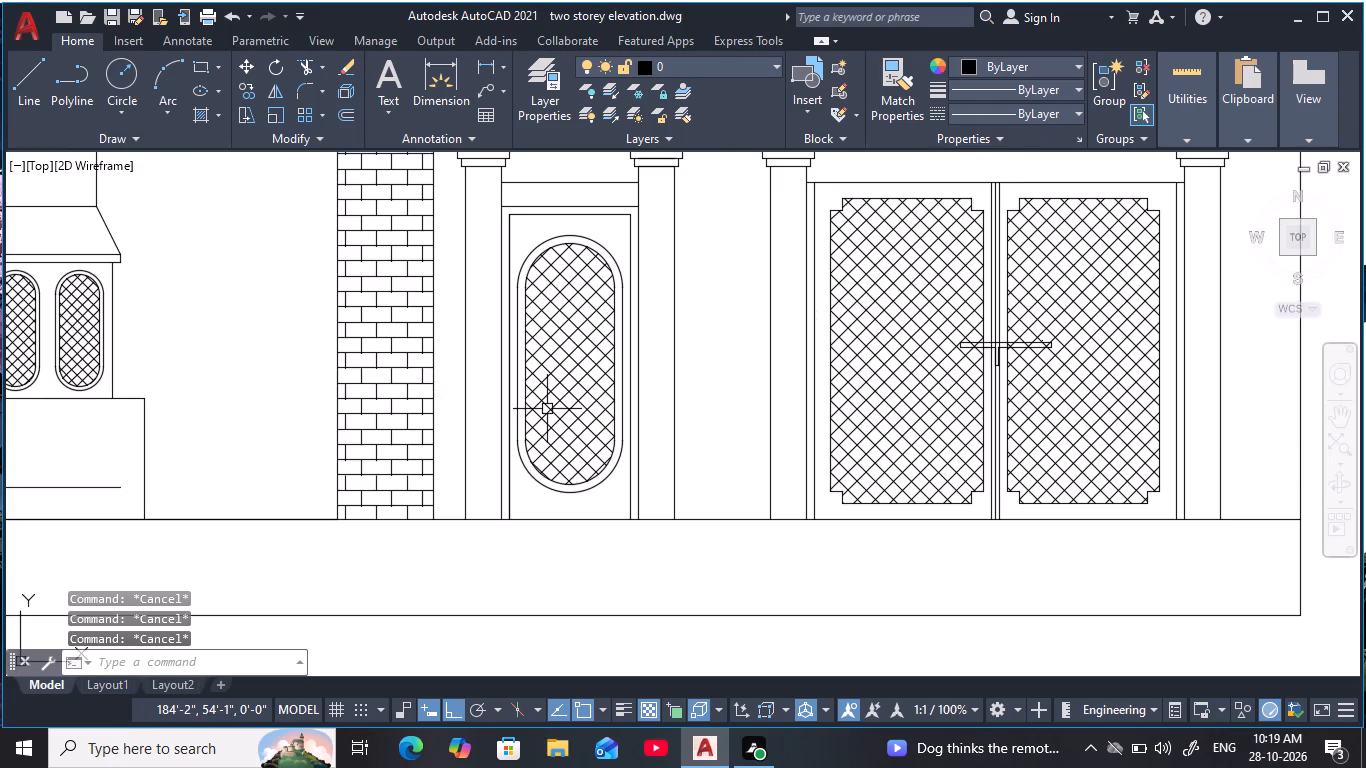
pyautogui.scroll(1, 547, 409)
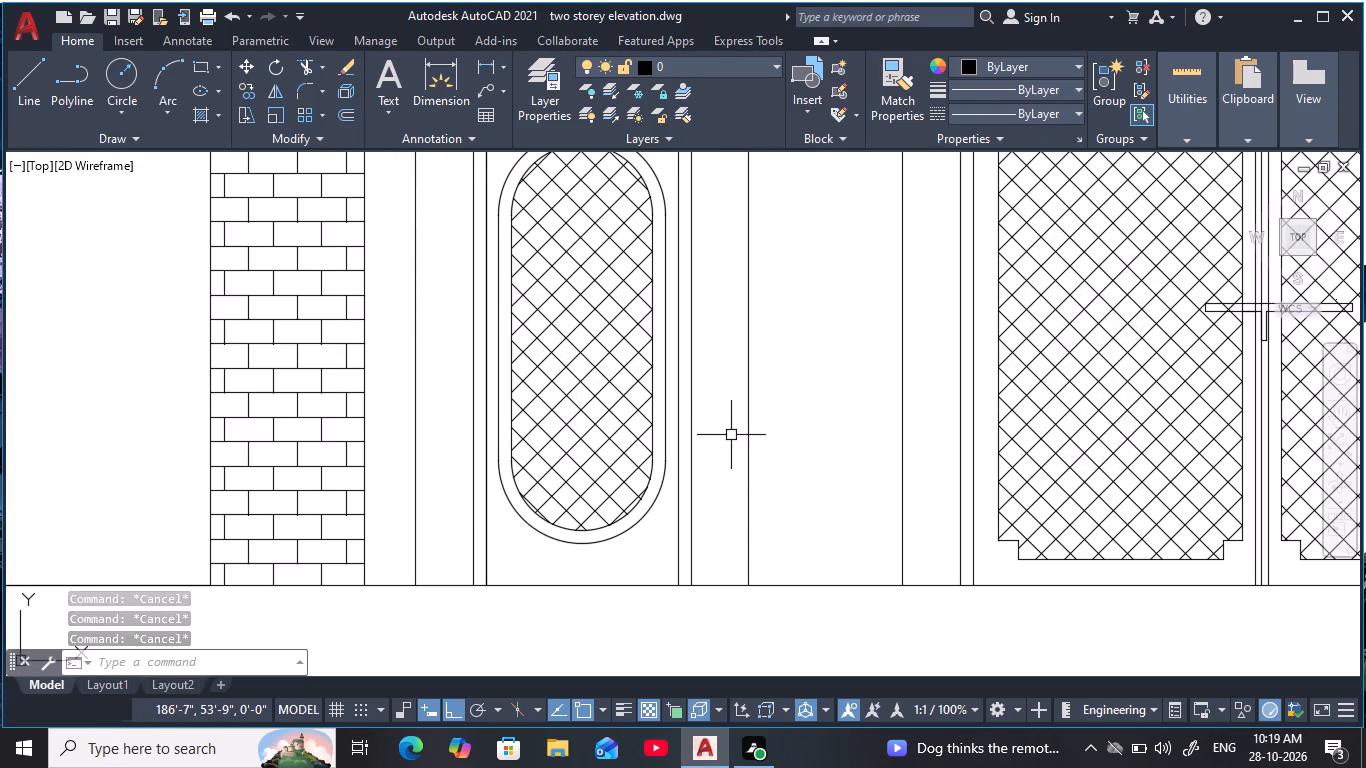
pyautogui.scroll(-4, 736, 432)
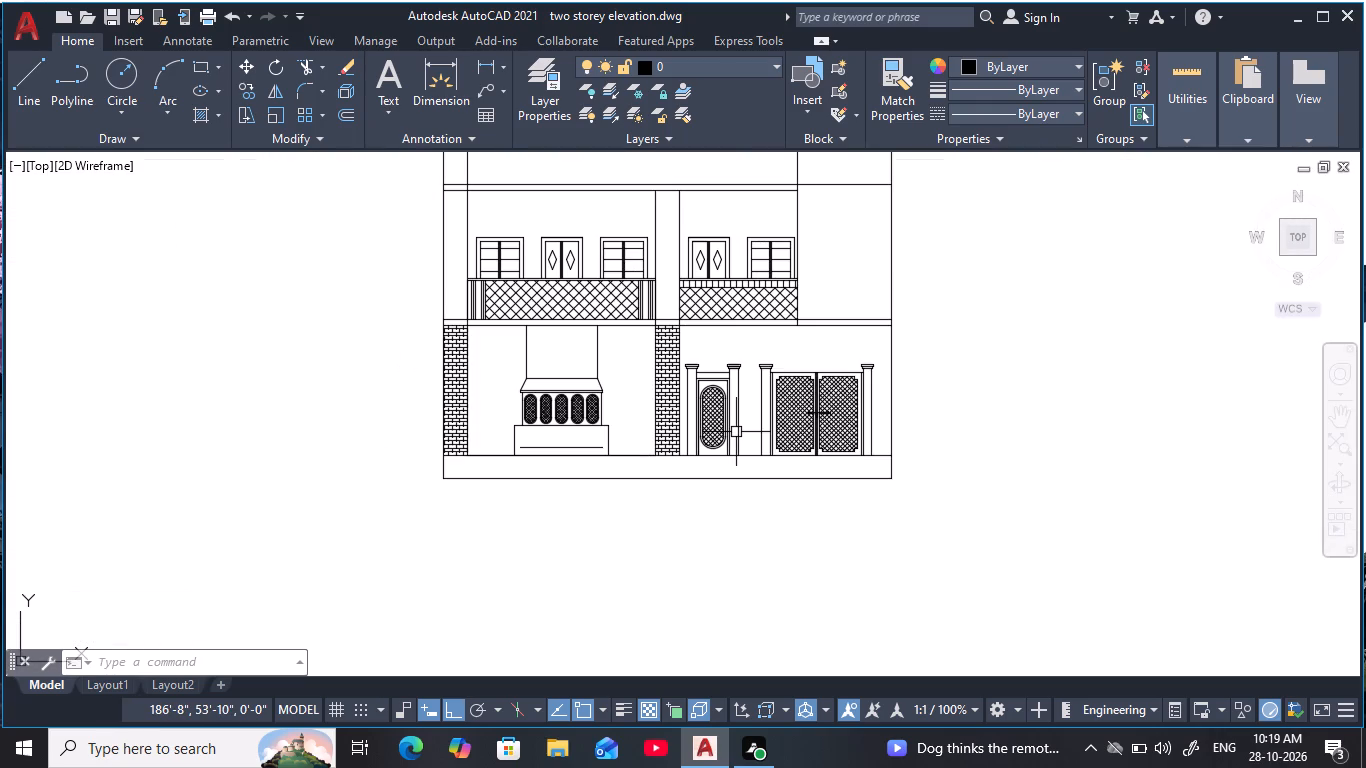
pyautogui.scroll(2, 675, 432)
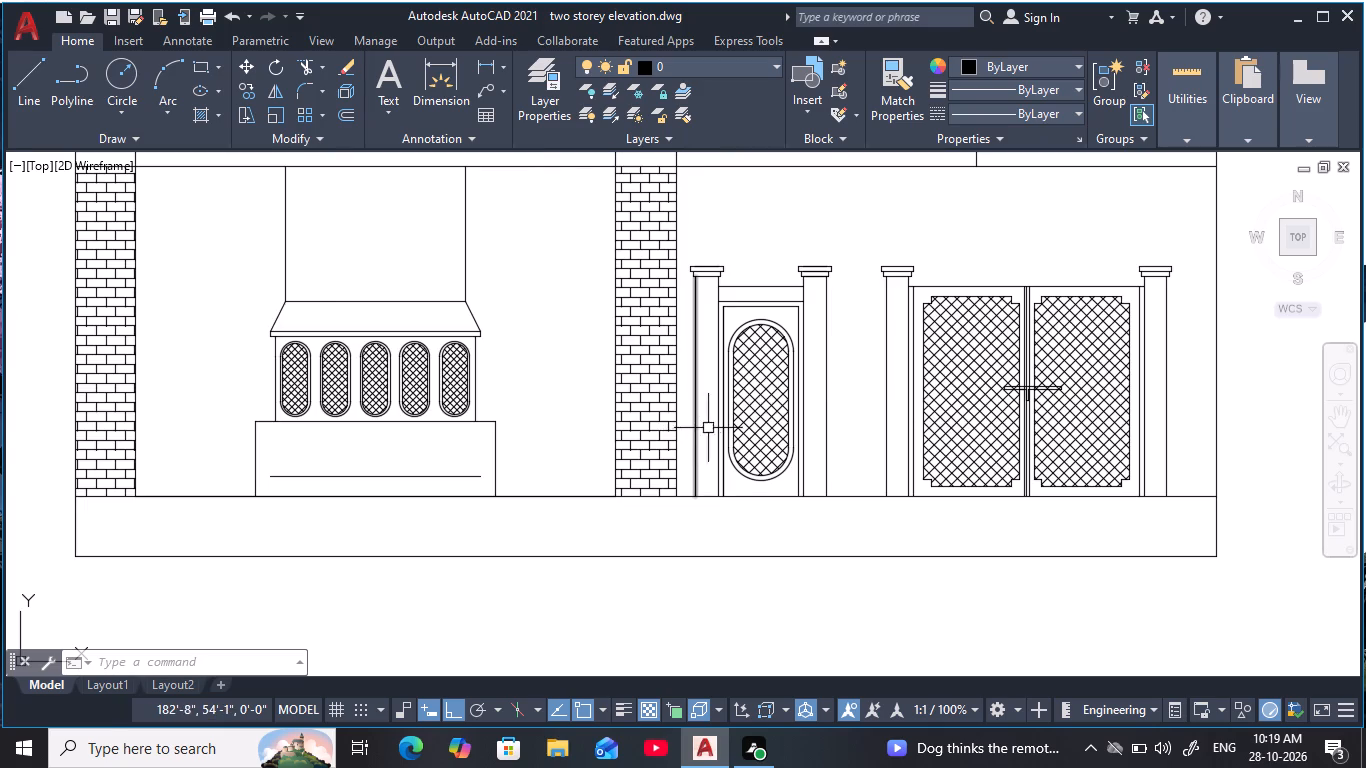
pyautogui.scroll(1, 738, 421)
pyautogui.moveTo(736, 420); pyautogui.dragTo(656, 412, button='middle')
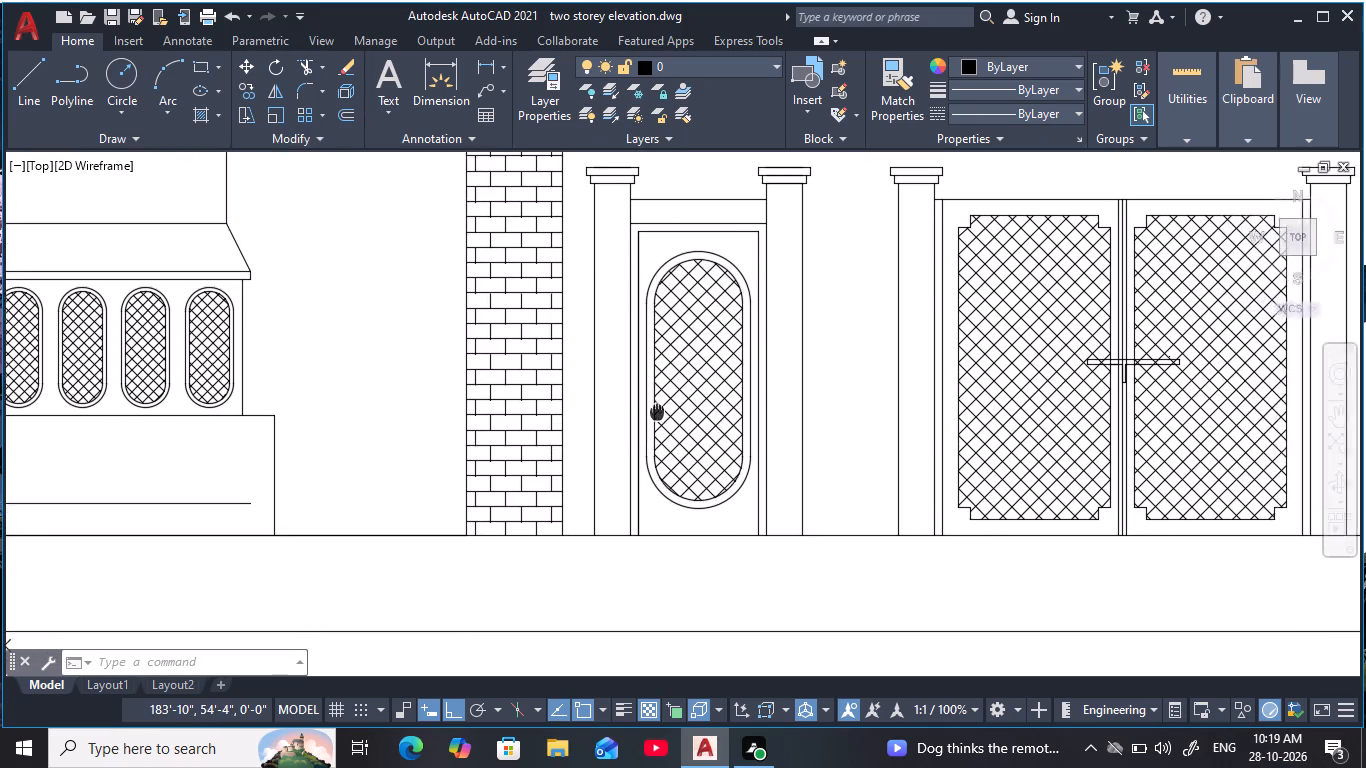
pyautogui.moveTo(656, 412); pyautogui.dragTo(546, 459, button='middle')
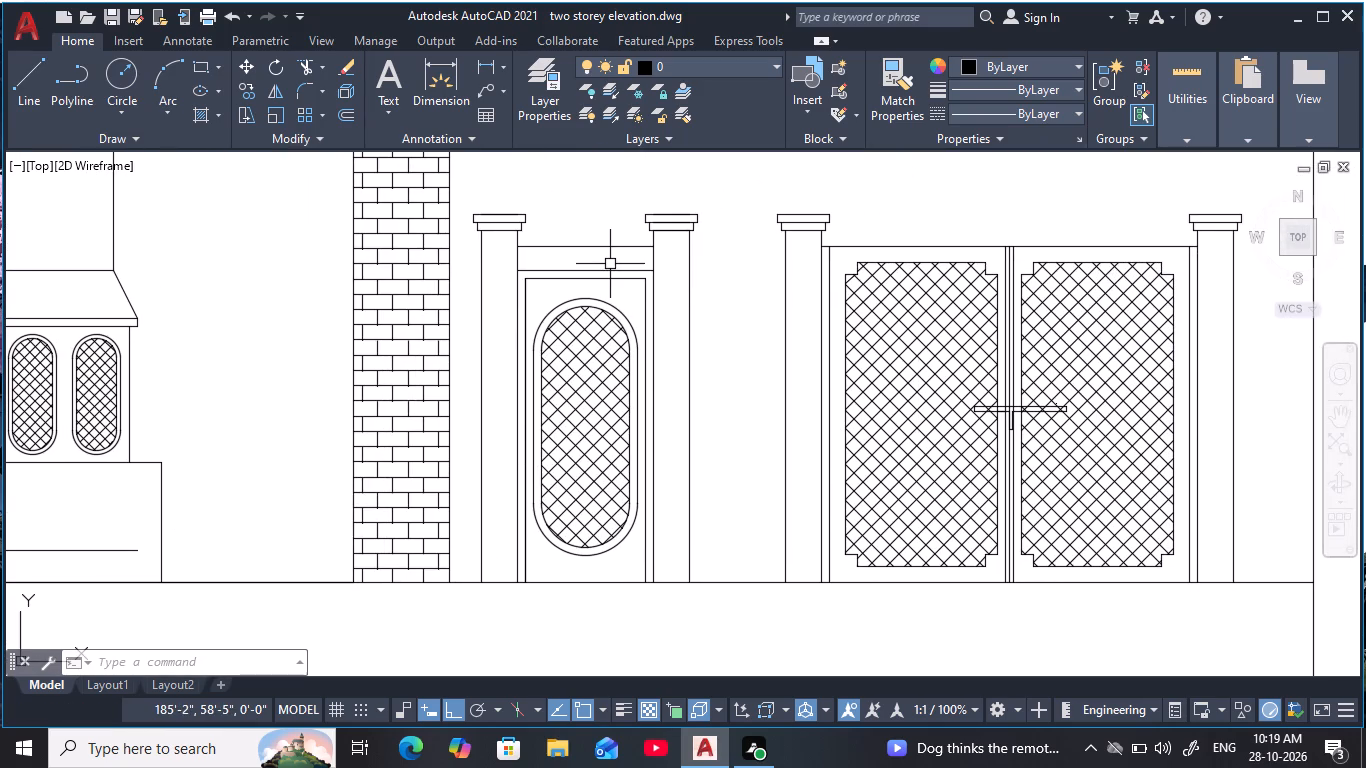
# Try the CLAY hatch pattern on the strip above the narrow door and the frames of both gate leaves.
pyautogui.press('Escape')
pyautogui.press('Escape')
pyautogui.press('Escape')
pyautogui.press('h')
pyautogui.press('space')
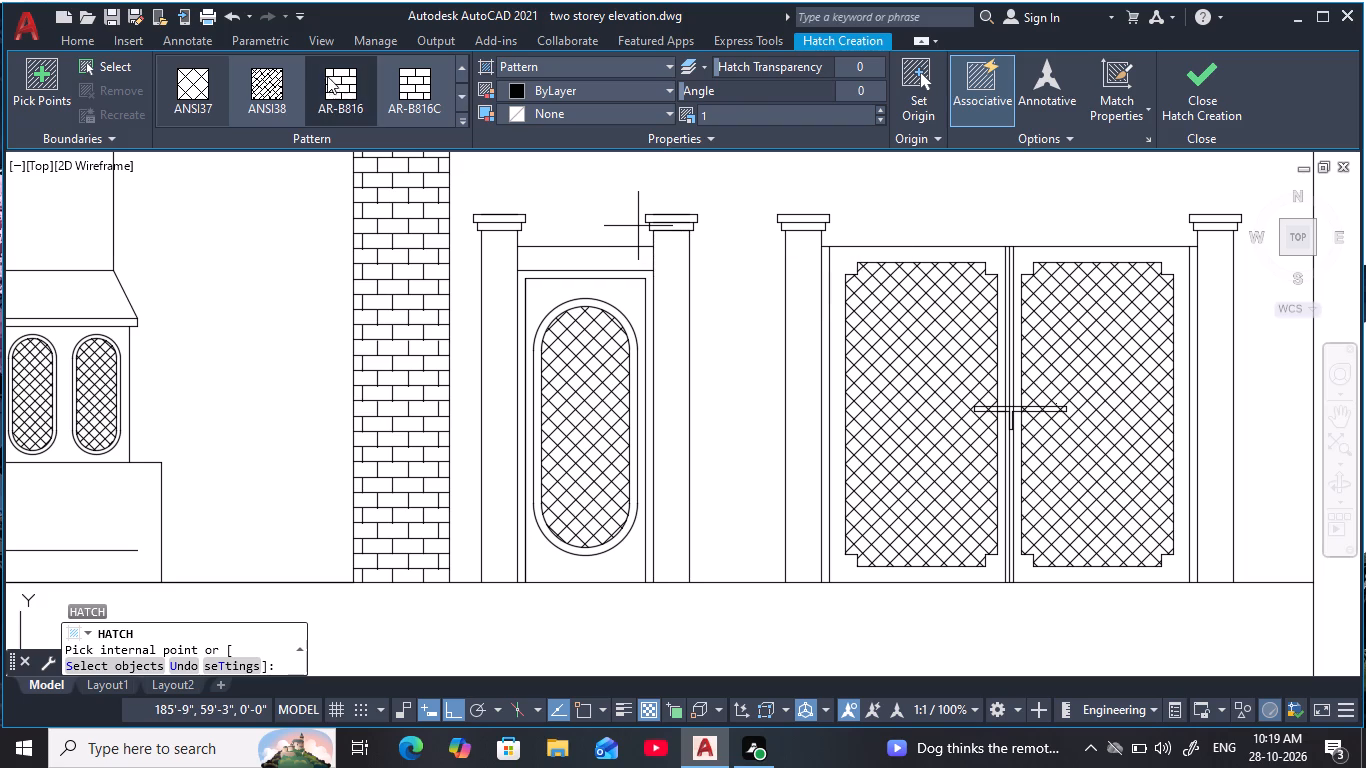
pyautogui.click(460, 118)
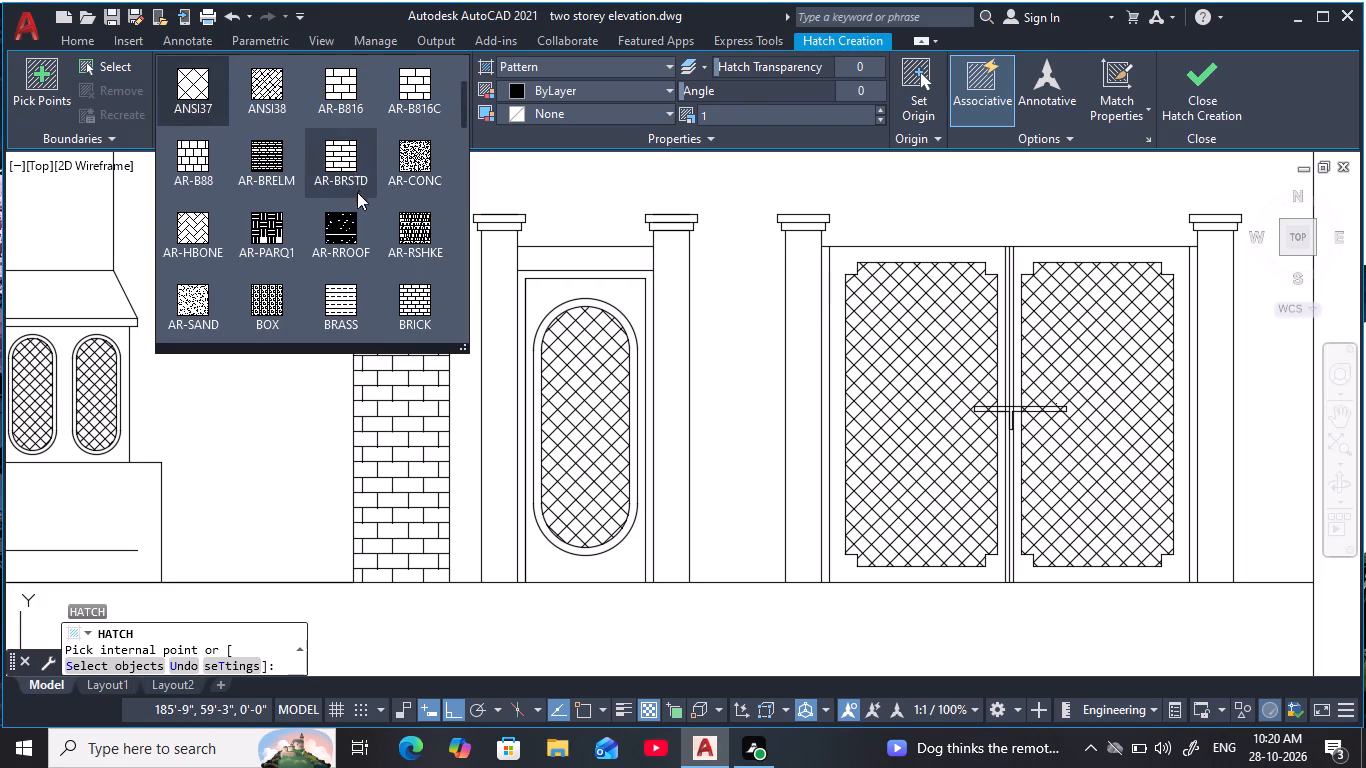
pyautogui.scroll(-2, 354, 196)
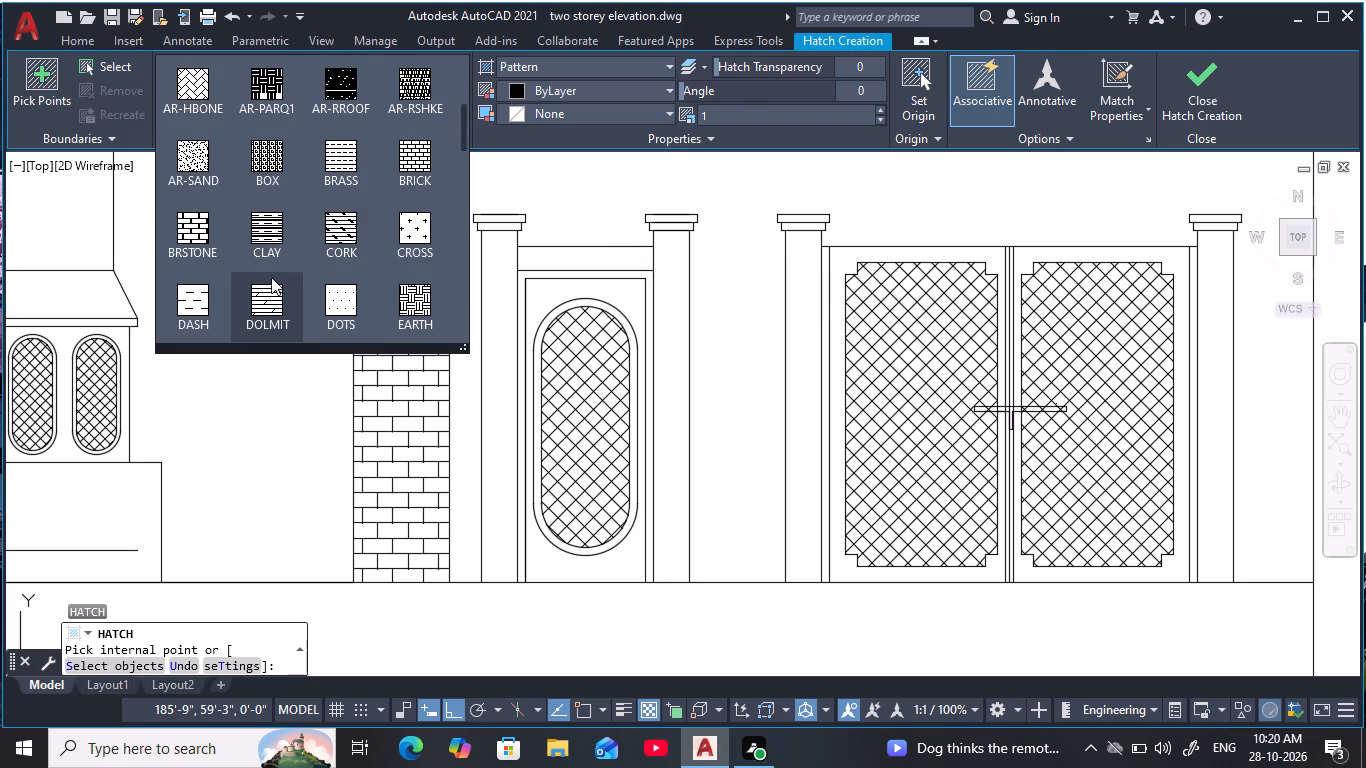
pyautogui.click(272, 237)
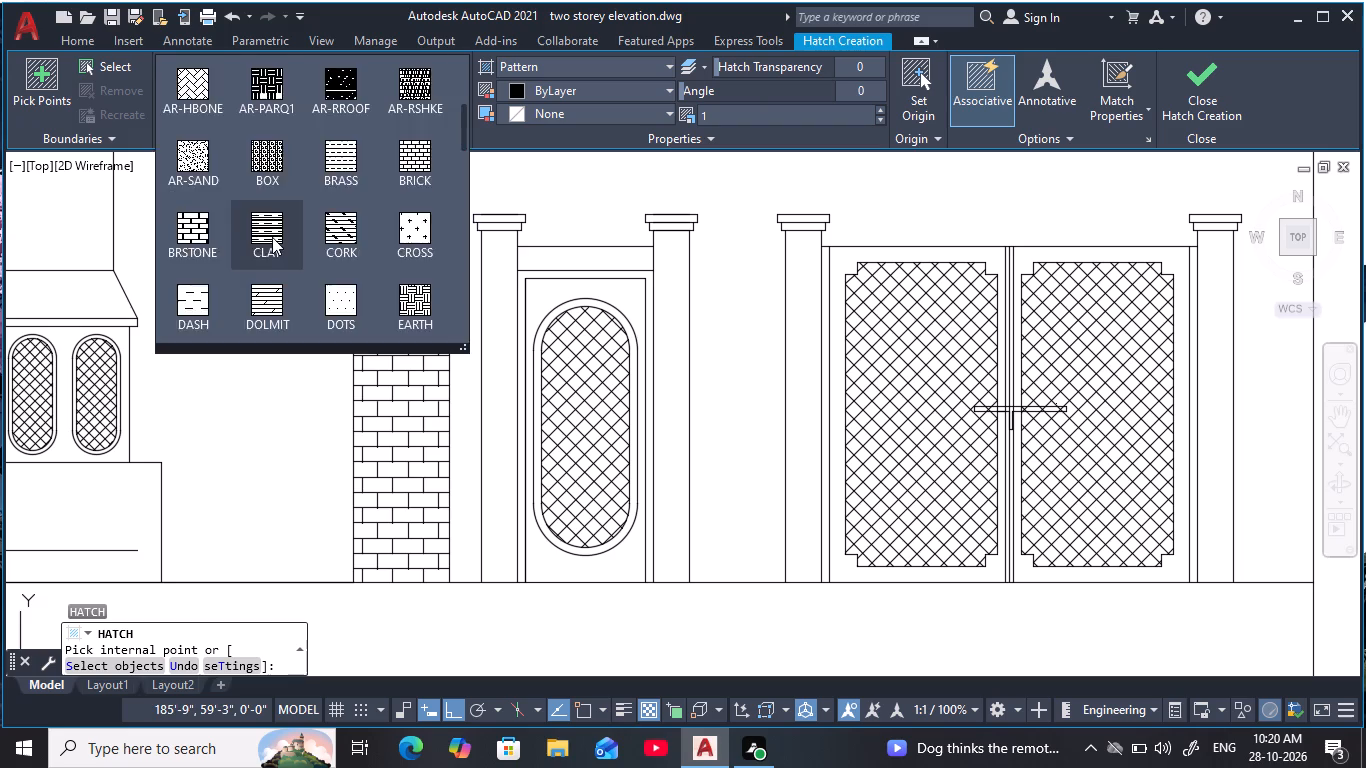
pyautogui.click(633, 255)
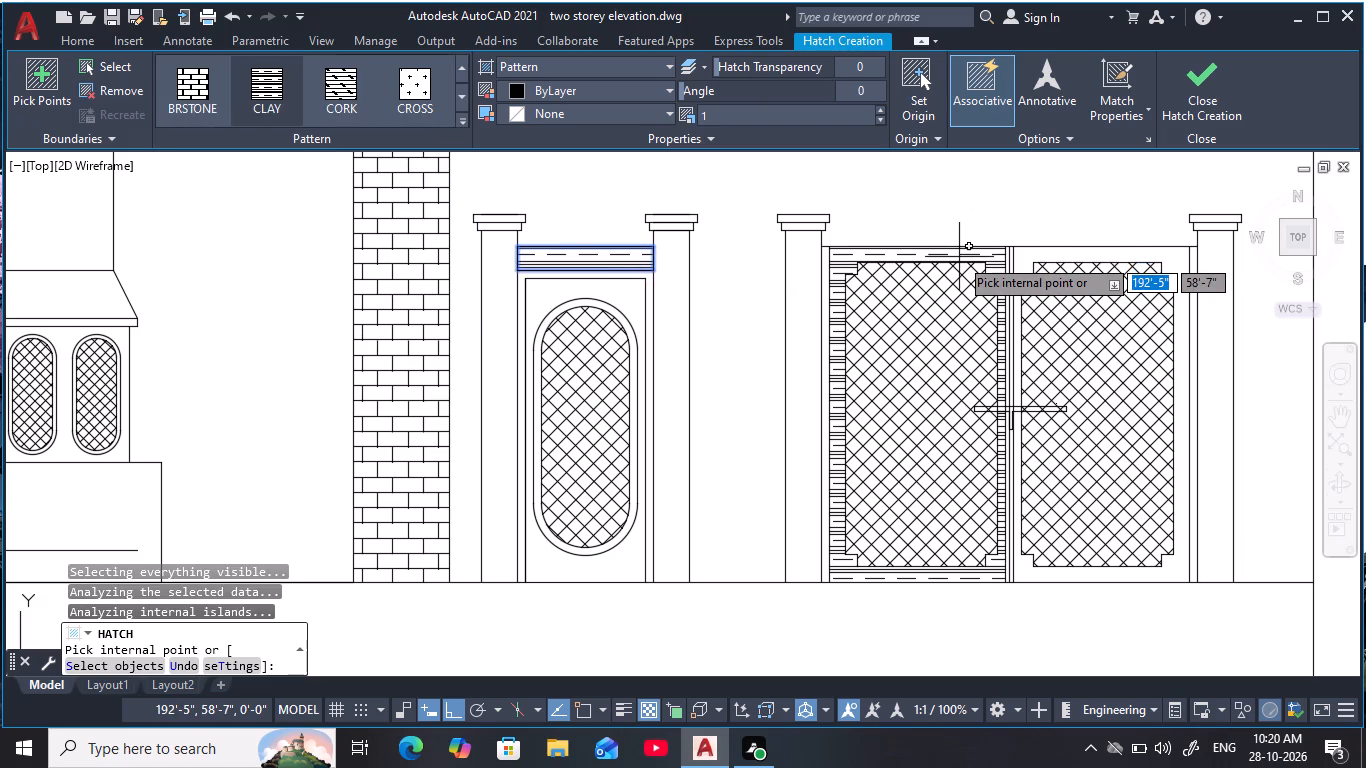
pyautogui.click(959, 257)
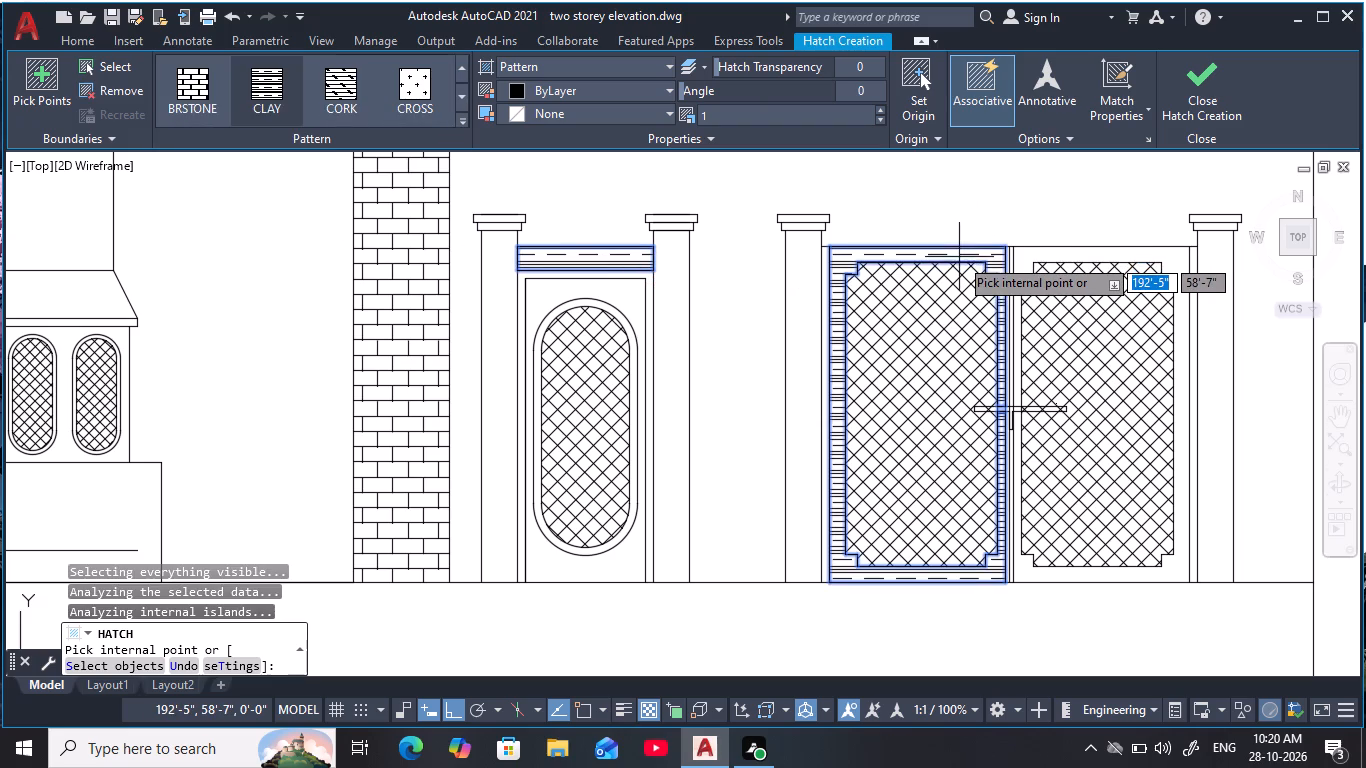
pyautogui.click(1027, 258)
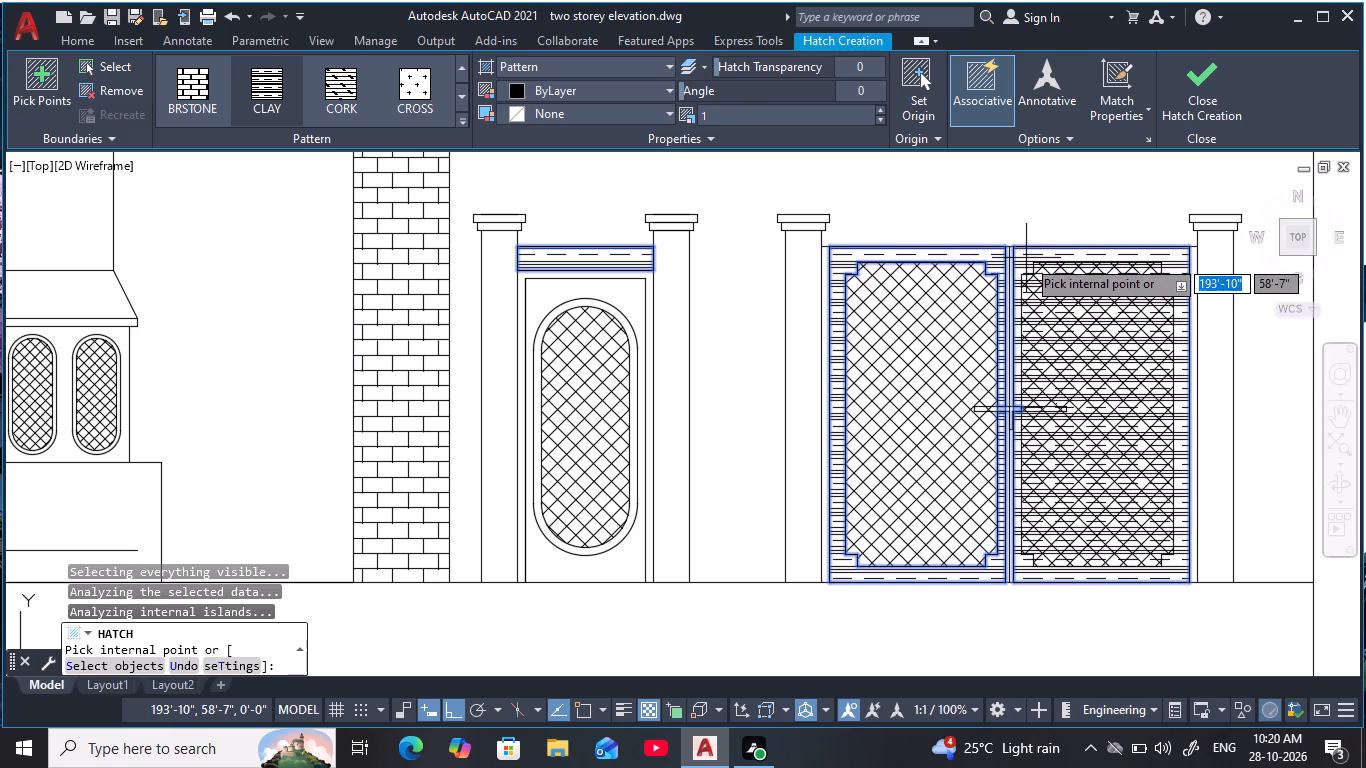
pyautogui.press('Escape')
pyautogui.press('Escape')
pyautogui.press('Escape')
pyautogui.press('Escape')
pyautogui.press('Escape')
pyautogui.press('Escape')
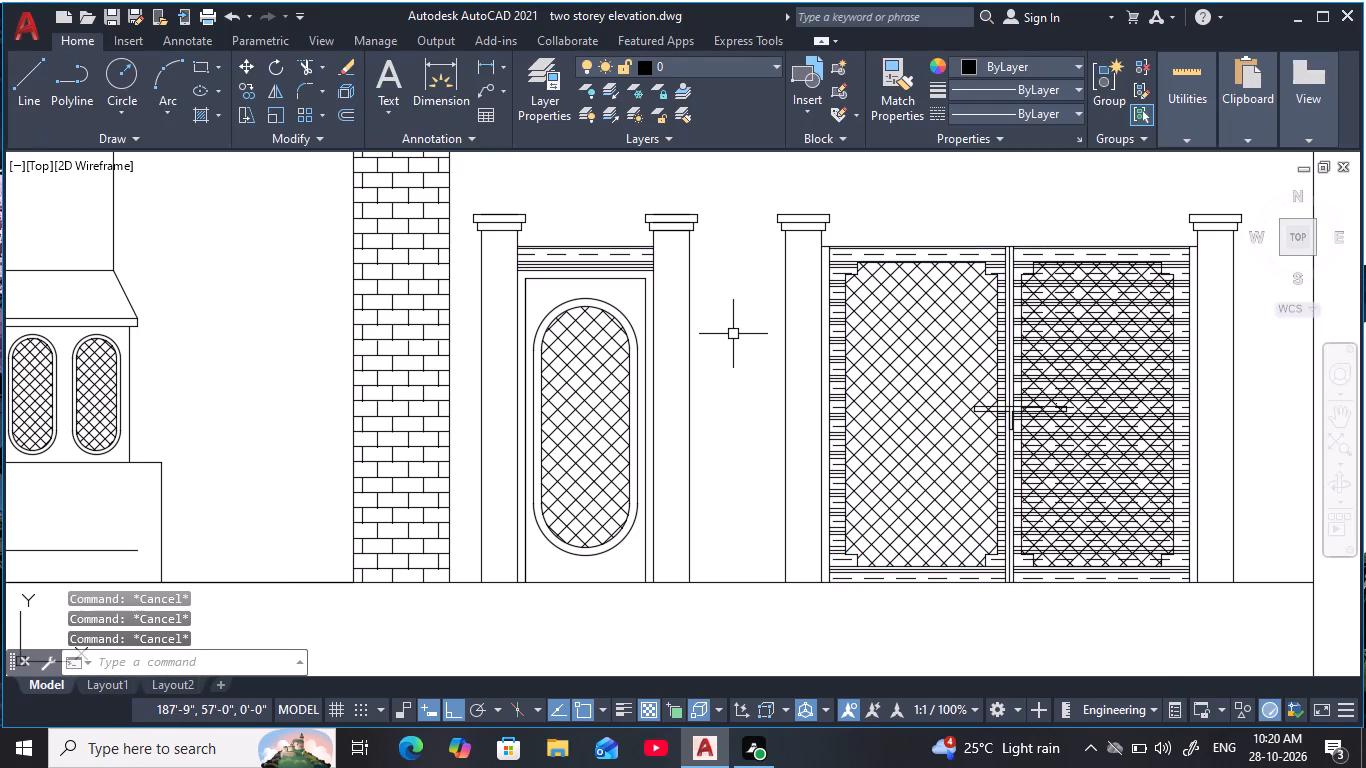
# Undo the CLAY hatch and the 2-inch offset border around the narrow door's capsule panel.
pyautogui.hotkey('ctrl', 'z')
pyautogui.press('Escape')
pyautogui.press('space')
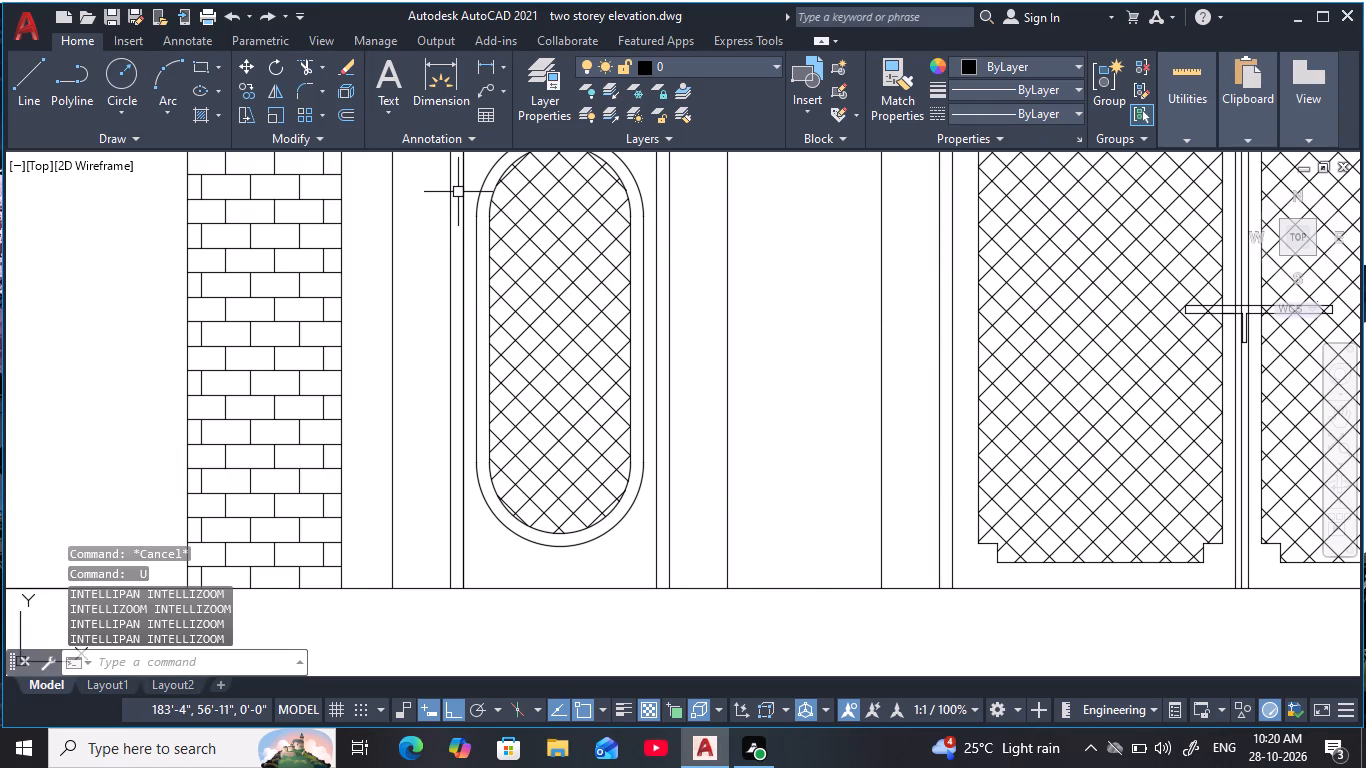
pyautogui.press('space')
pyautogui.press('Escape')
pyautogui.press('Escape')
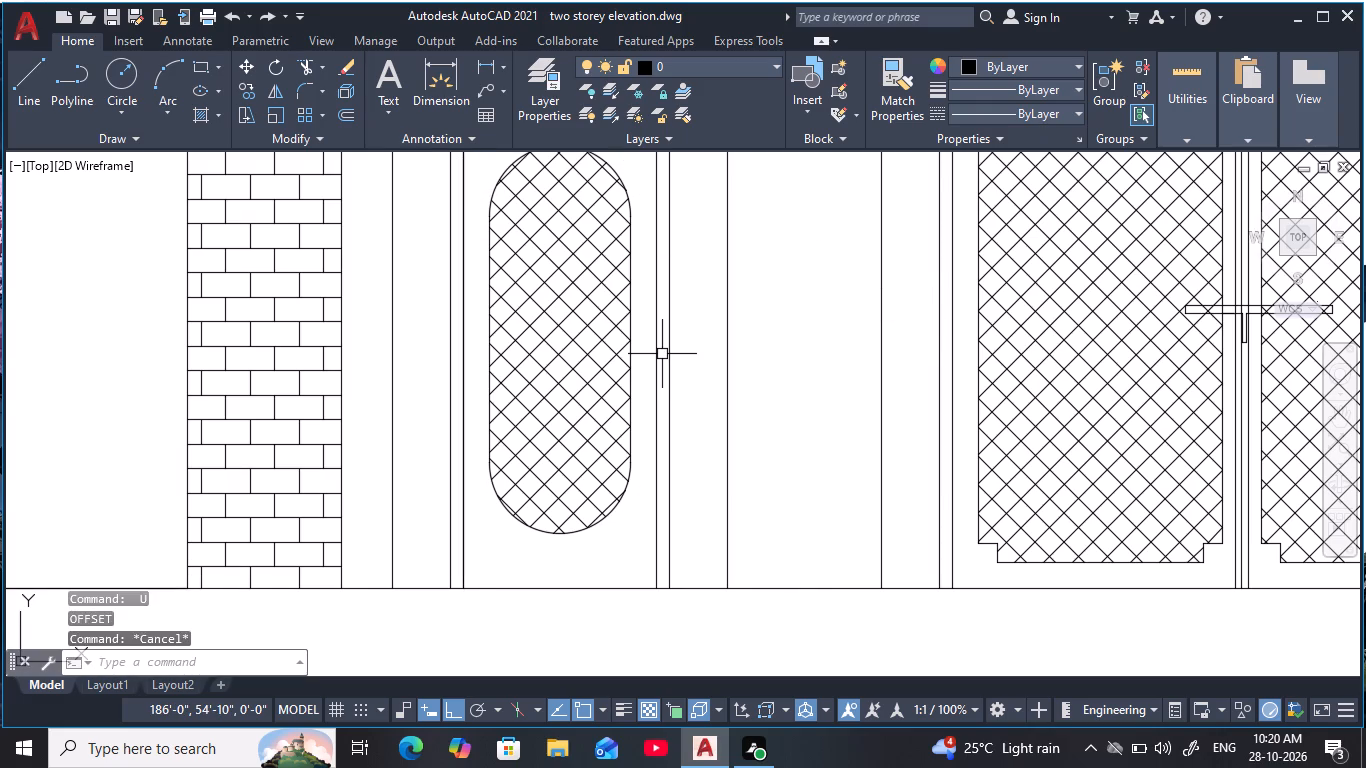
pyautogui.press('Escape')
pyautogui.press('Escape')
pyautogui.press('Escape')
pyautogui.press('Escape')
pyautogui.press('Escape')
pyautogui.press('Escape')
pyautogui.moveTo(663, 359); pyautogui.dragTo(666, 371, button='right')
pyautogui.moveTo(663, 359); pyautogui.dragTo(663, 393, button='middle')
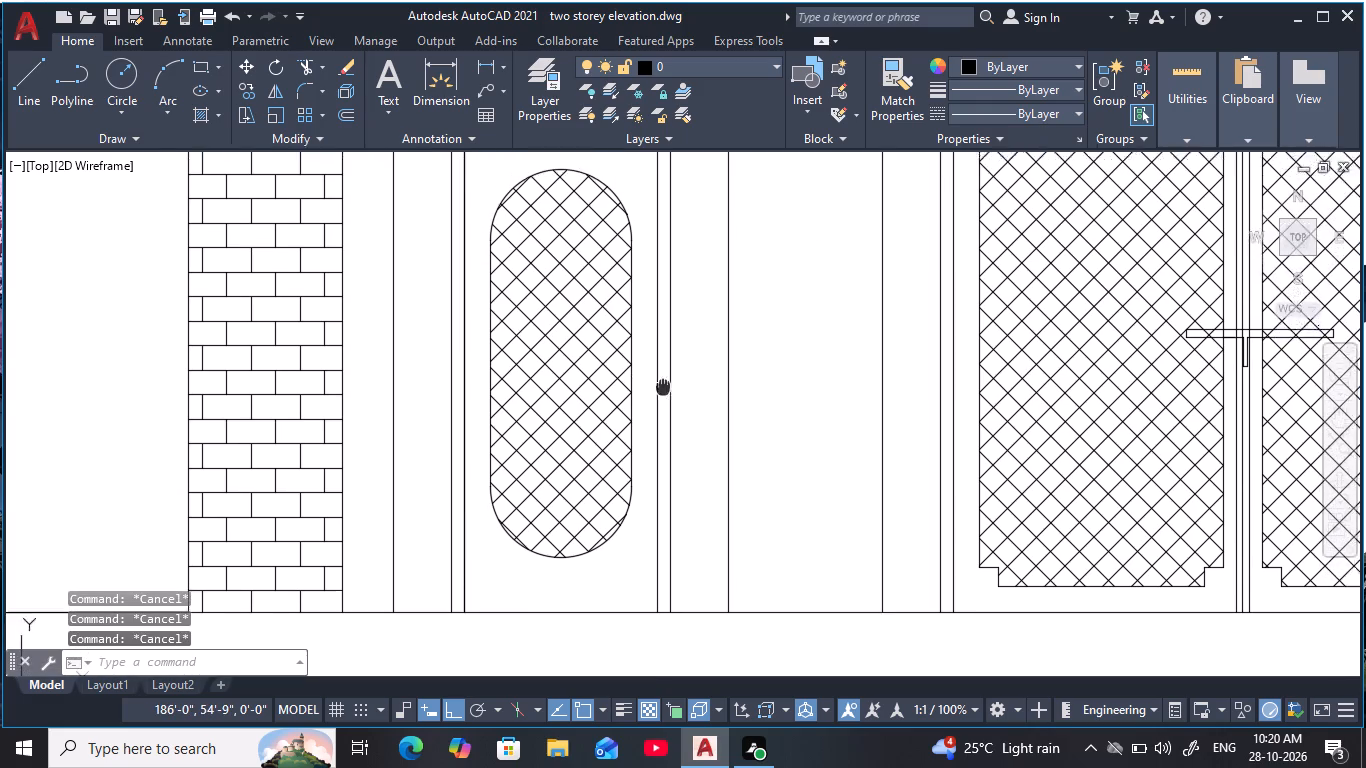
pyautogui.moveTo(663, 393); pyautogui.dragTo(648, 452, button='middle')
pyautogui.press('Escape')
# Offset the narrow door's capsule outline outward by 1 inch, covering both straight sides and both arcs.
pyautogui.write('o 1')
pyautogui.press('space')
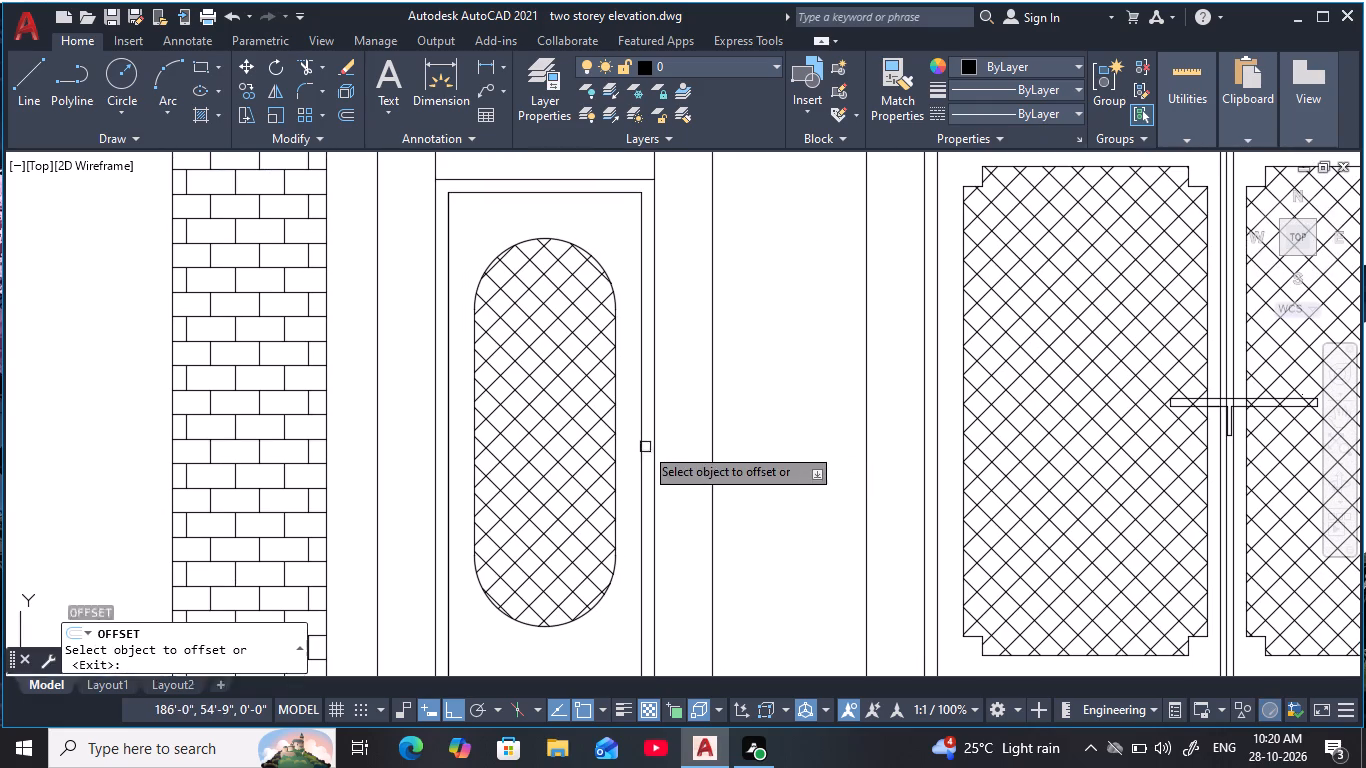
pyautogui.click(616, 391)
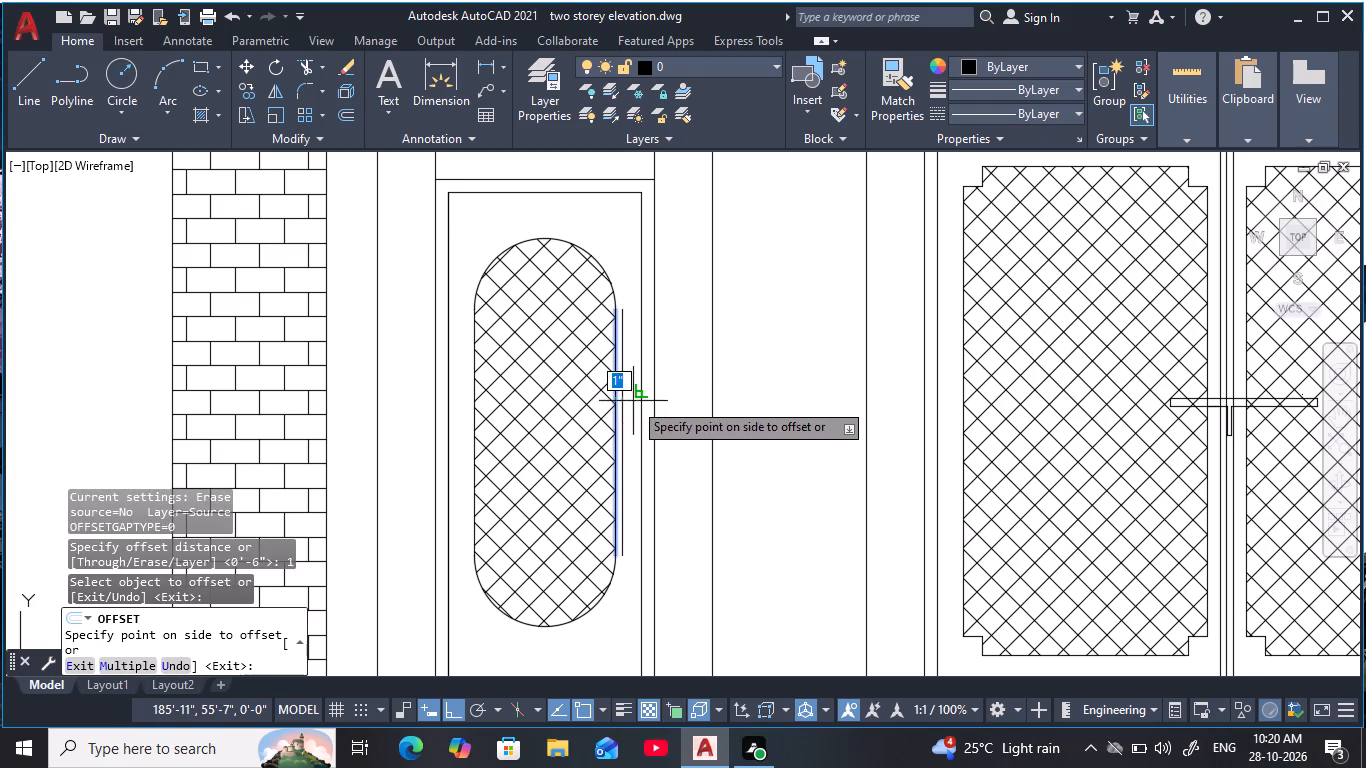
pyautogui.click(633, 401)
pyautogui.click(611, 273)
pyautogui.click(614, 262)
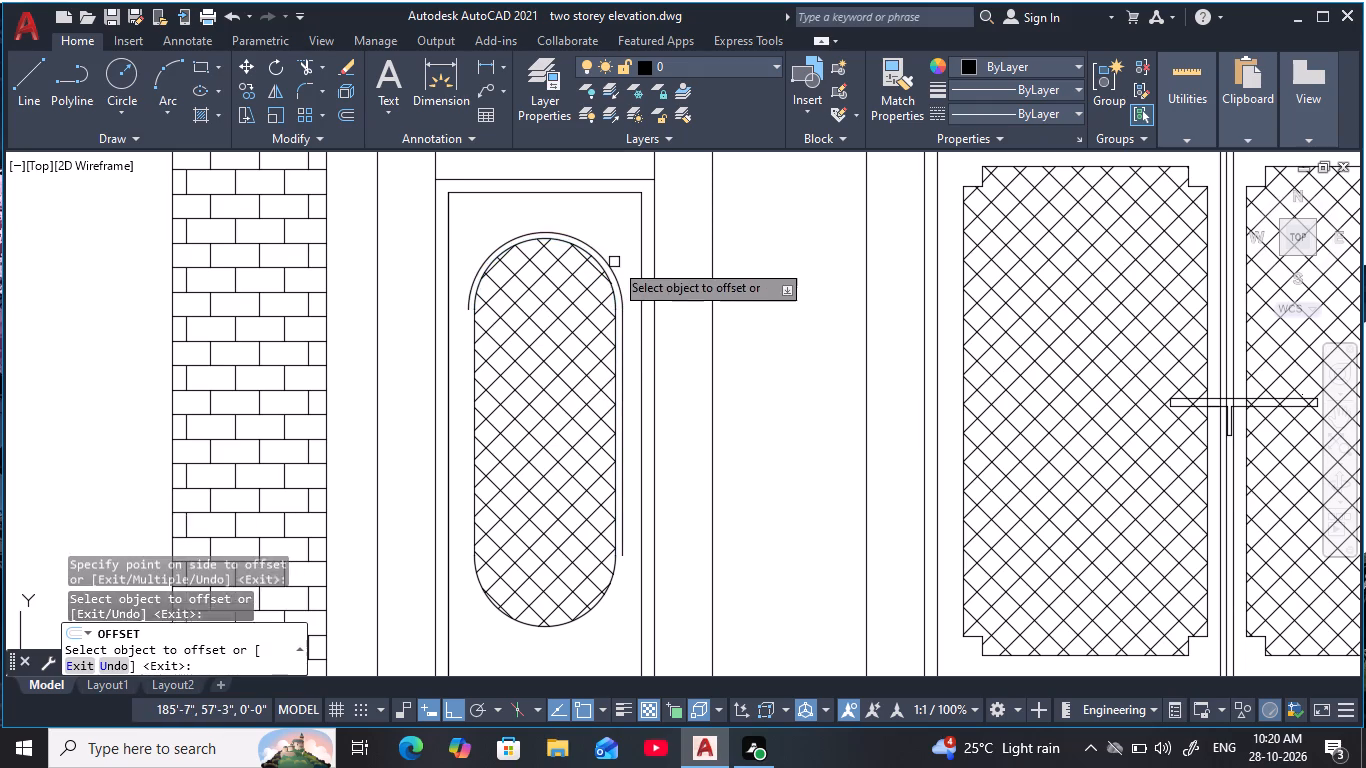
pyautogui.click(473, 365)
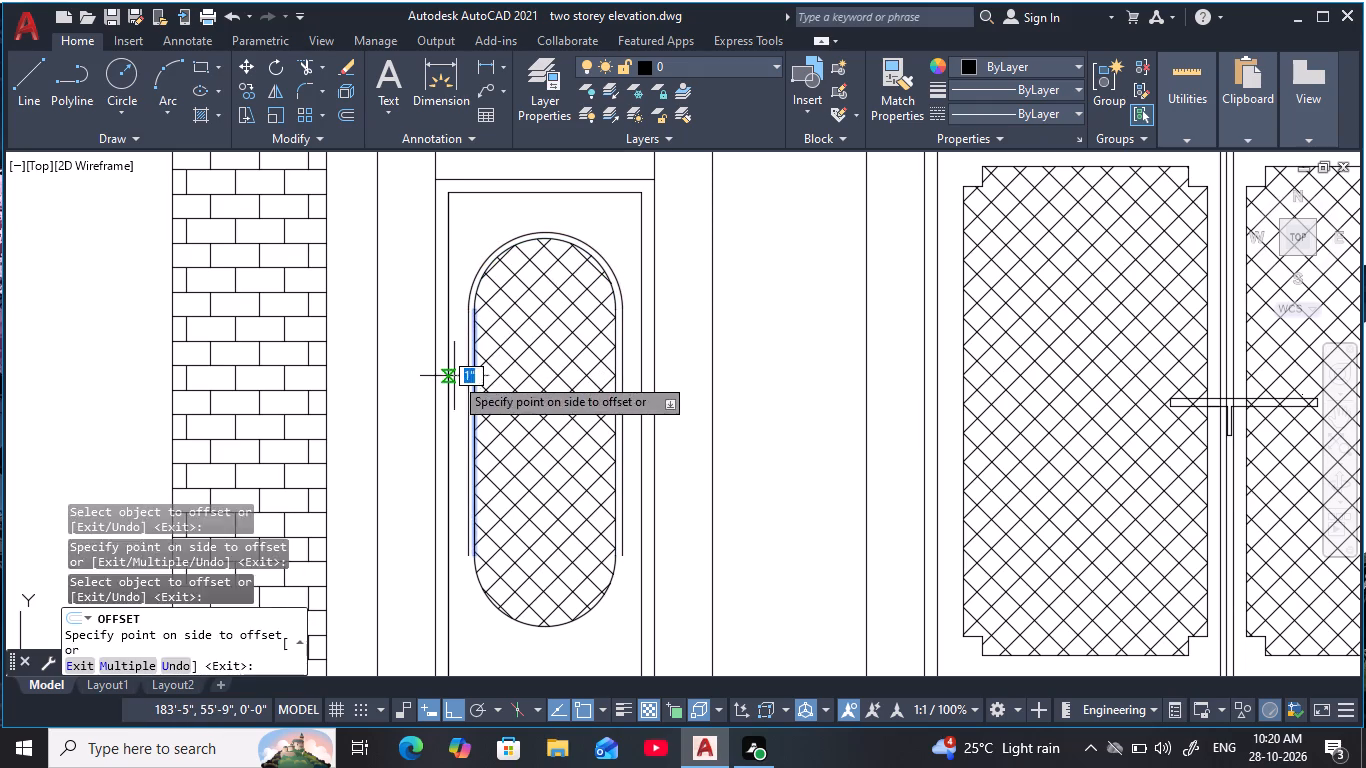
pyautogui.click(454, 377)
pyautogui.click(518, 625)
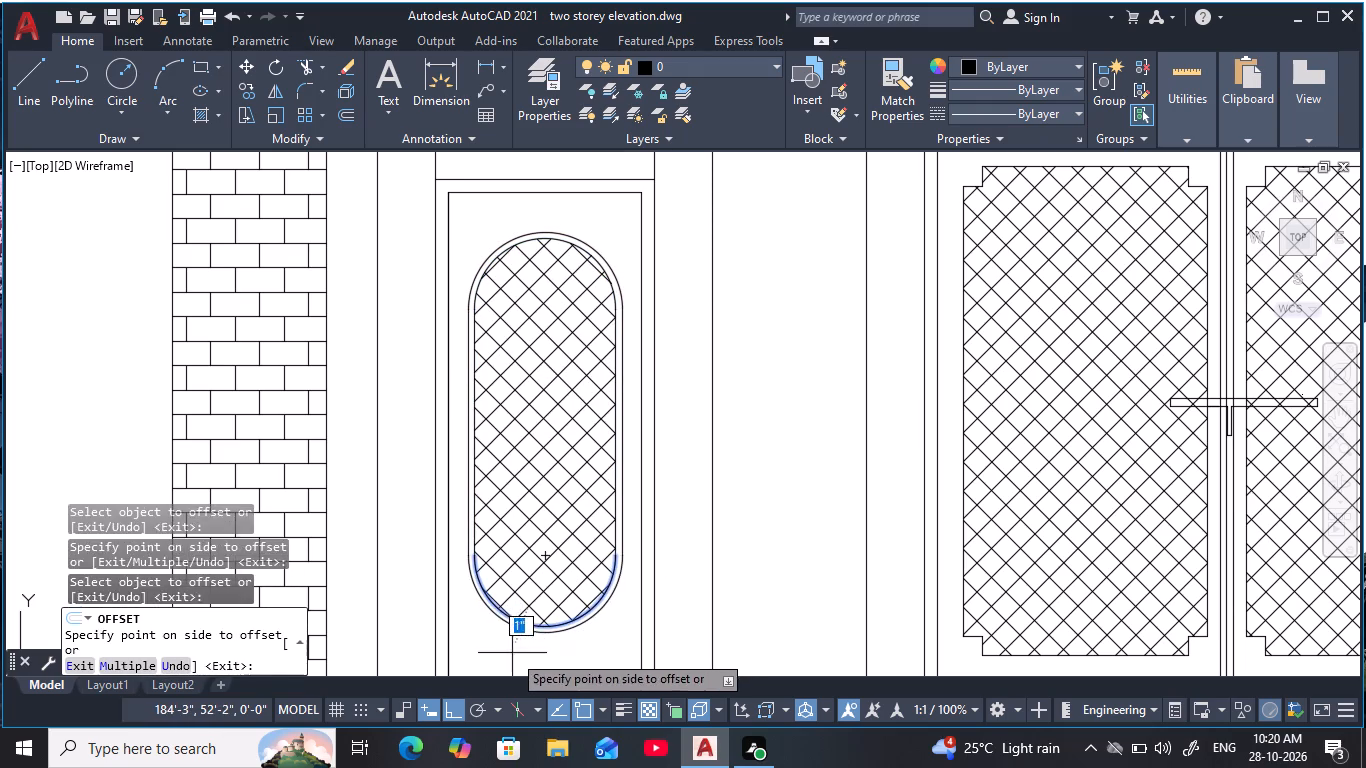
pyautogui.click(512, 653)
pyautogui.press('Escape')
pyautogui.scroll(-3, 670, 406)
pyautogui.press('Escape')
pyautogui.press('Escape')
pyautogui.press('Escape')
pyautogui.press('Escape')
pyautogui.press('Escape')
pyautogui.press('Escape')
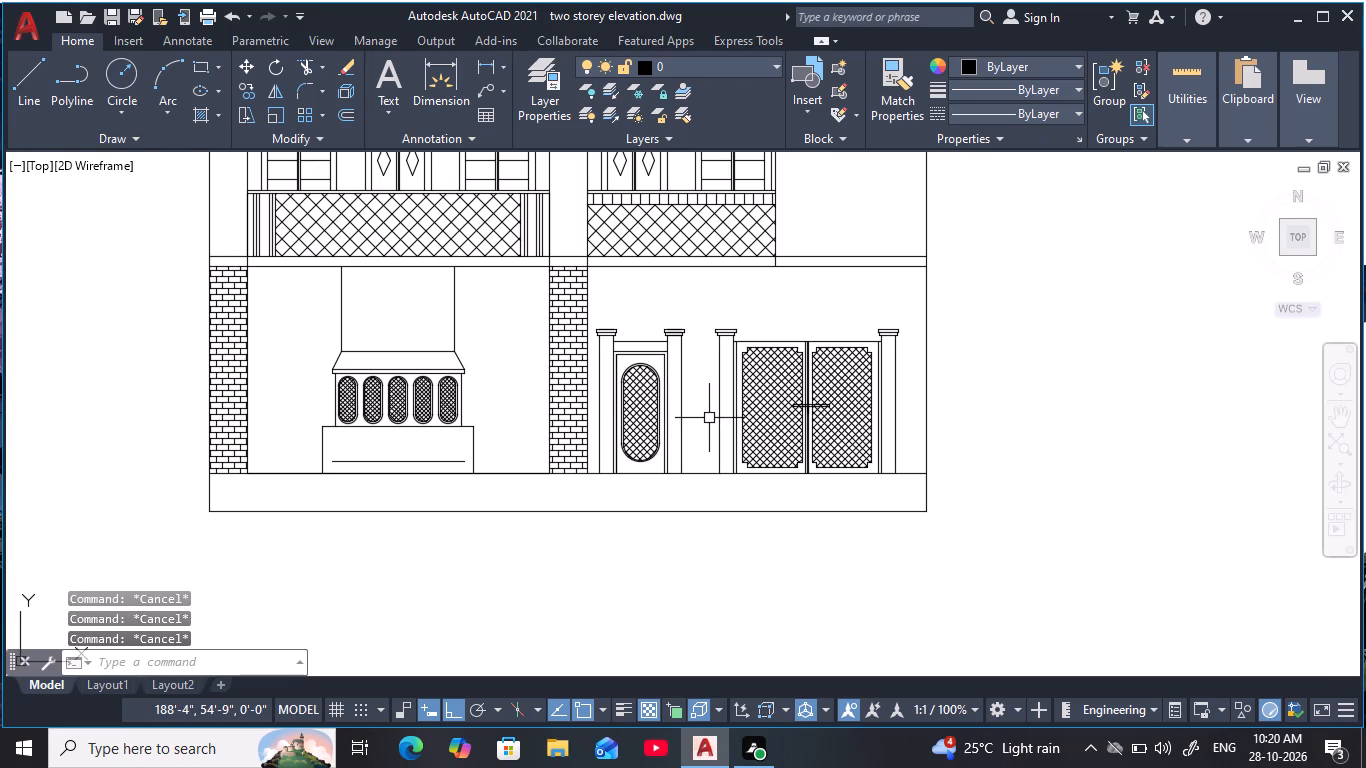
# Hatch the strip above the narrow door with the CLAY pattern at scale 1.
pyautogui.scroll(1, 709, 418)
pyautogui.moveTo(706, 413); pyautogui.dragTo(656, 404, button='middle')
pyautogui.press('Escape')
pyautogui.write('h')
pyautogui.press('space')
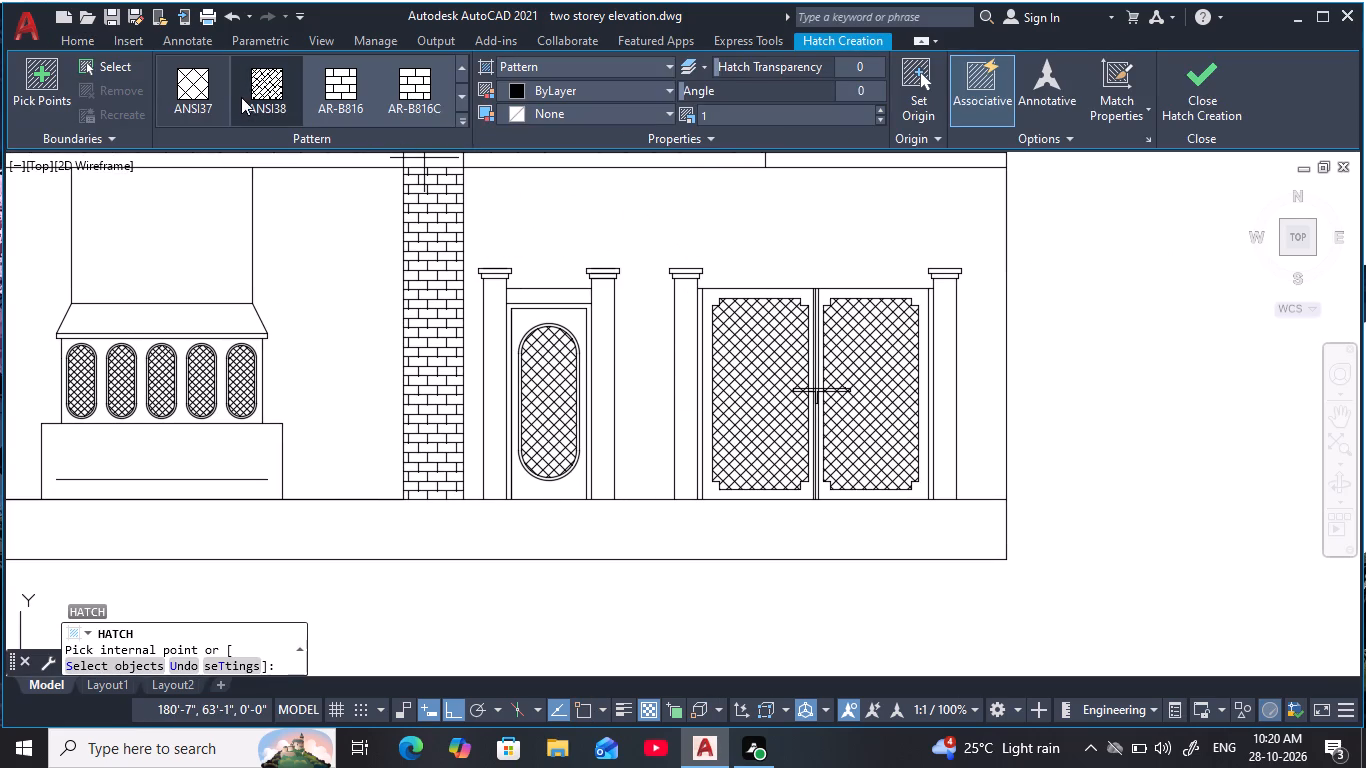
pyautogui.click(468, 121)
pyautogui.scroll(-1, 283, 246)
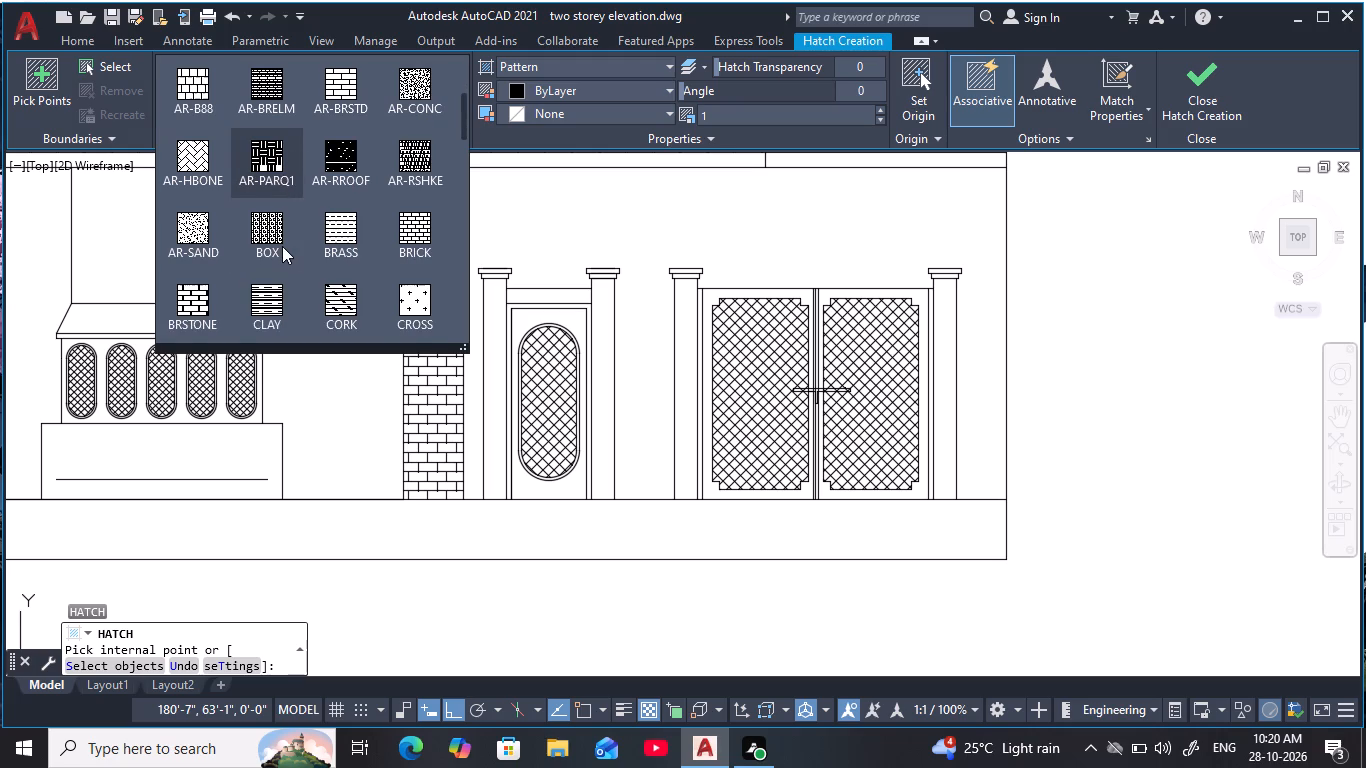
pyautogui.scroll(-1, 282, 246)
pyautogui.click(275, 247)
pyautogui.scroll(2, 595, 341)
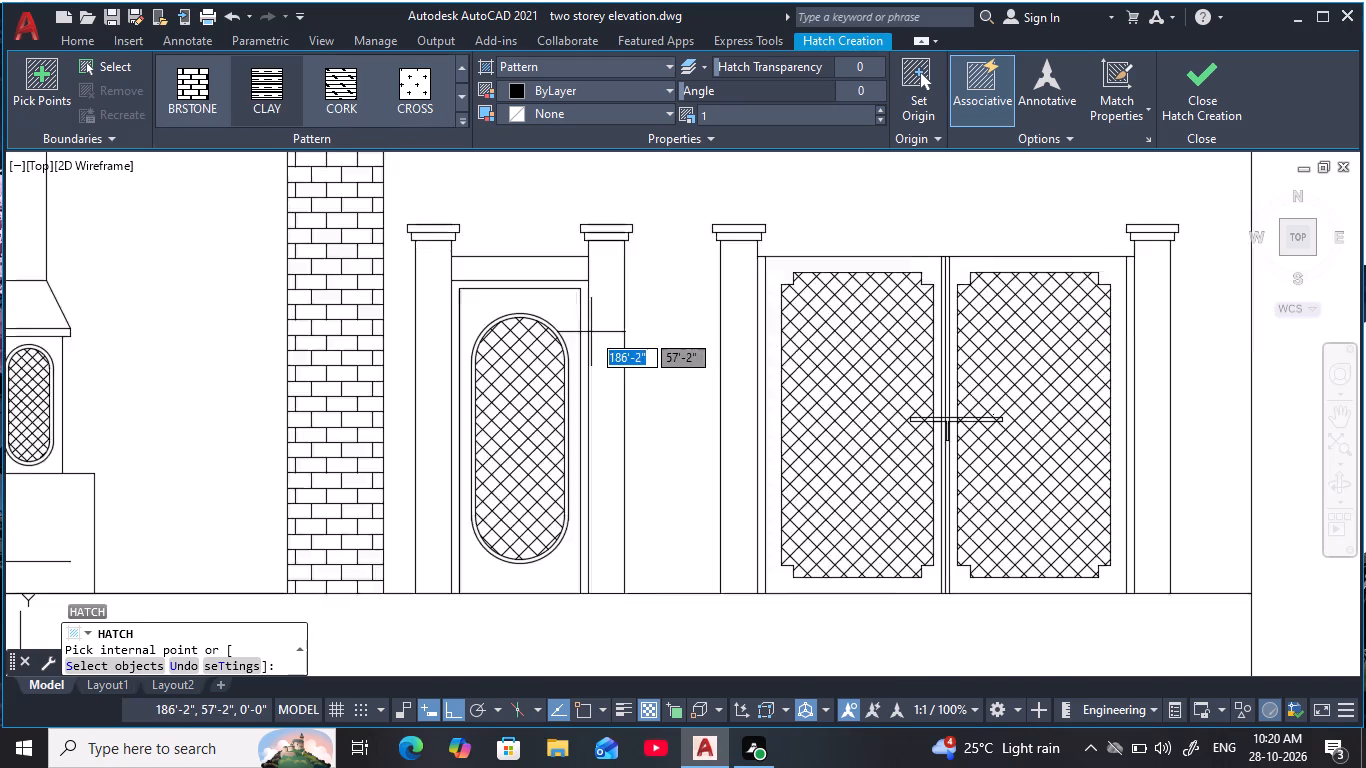
pyautogui.click(560, 244)
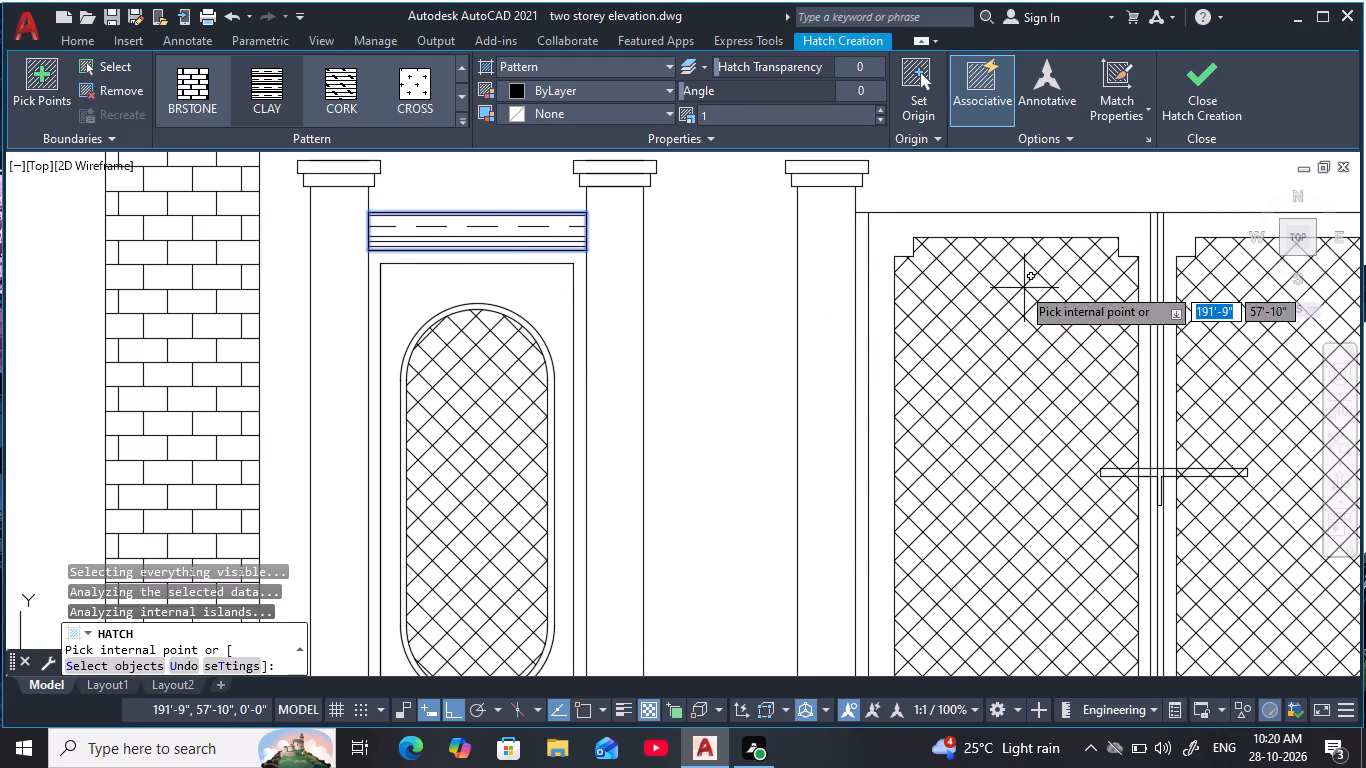
# Fill the frames around the lattice panels of both gate leaves with the same CLAY hatch.
pyautogui.scroll(-1, 1041, 409)
pyautogui.moveTo(1042, 409); pyautogui.dragTo(680, 350, button='middle')
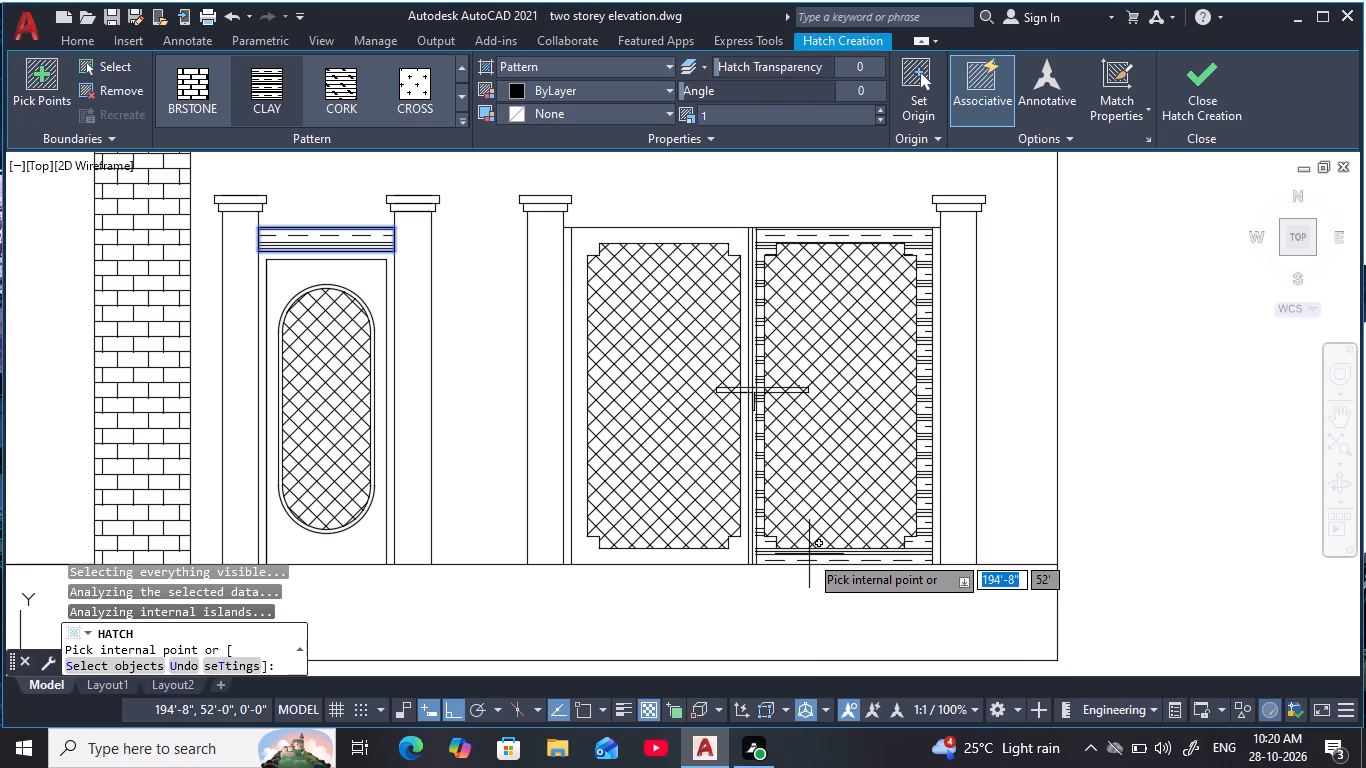
pyautogui.click(809, 554)
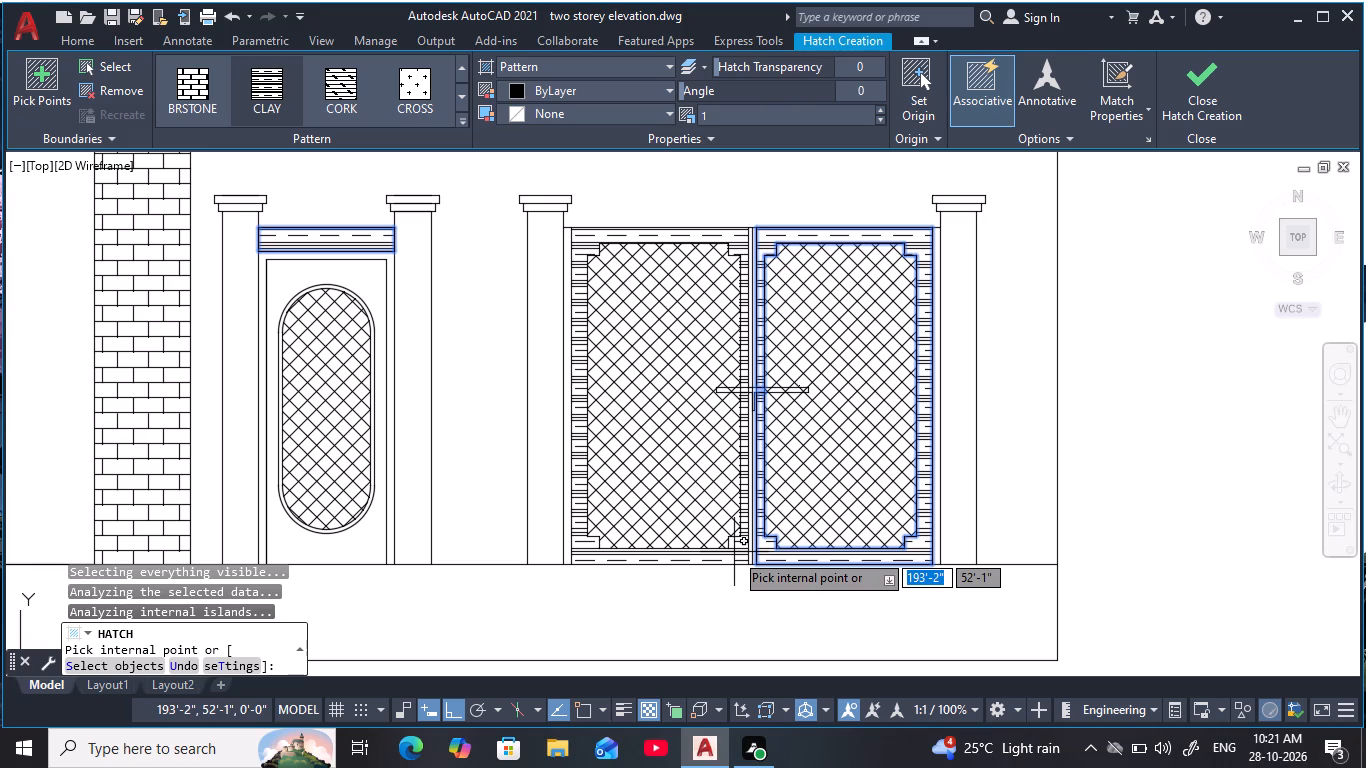
pyautogui.click(734, 552)
pyautogui.press('Escape')
pyautogui.press('Escape')
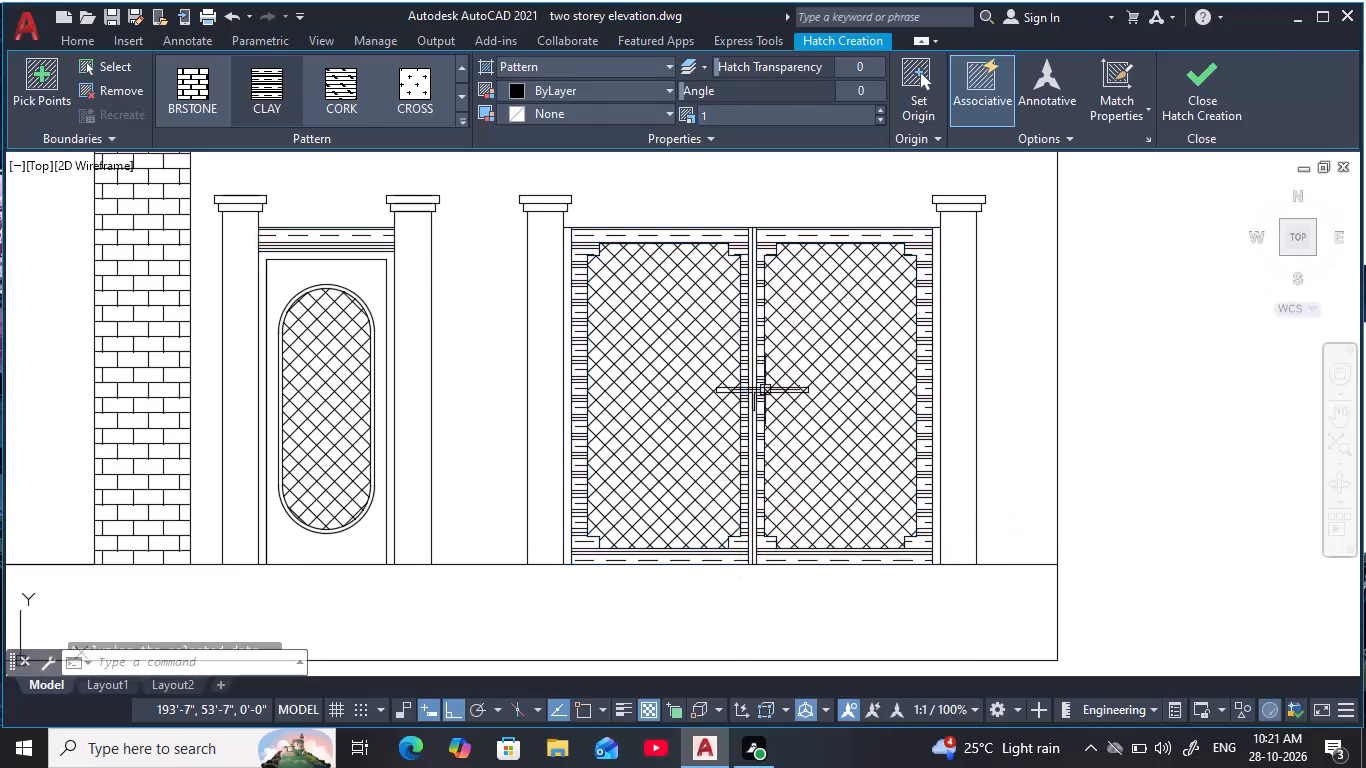
pyautogui.press('Escape')
pyautogui.press('Escape')
pyautogui.press('Escape')
pyautogui.press('Escape')
pyautogui.press('Escape')
pyautogui.press('Escape')
pyautogui.press('Escape')
pyautogui.press('Escape')
pyautogui.press('Escape')
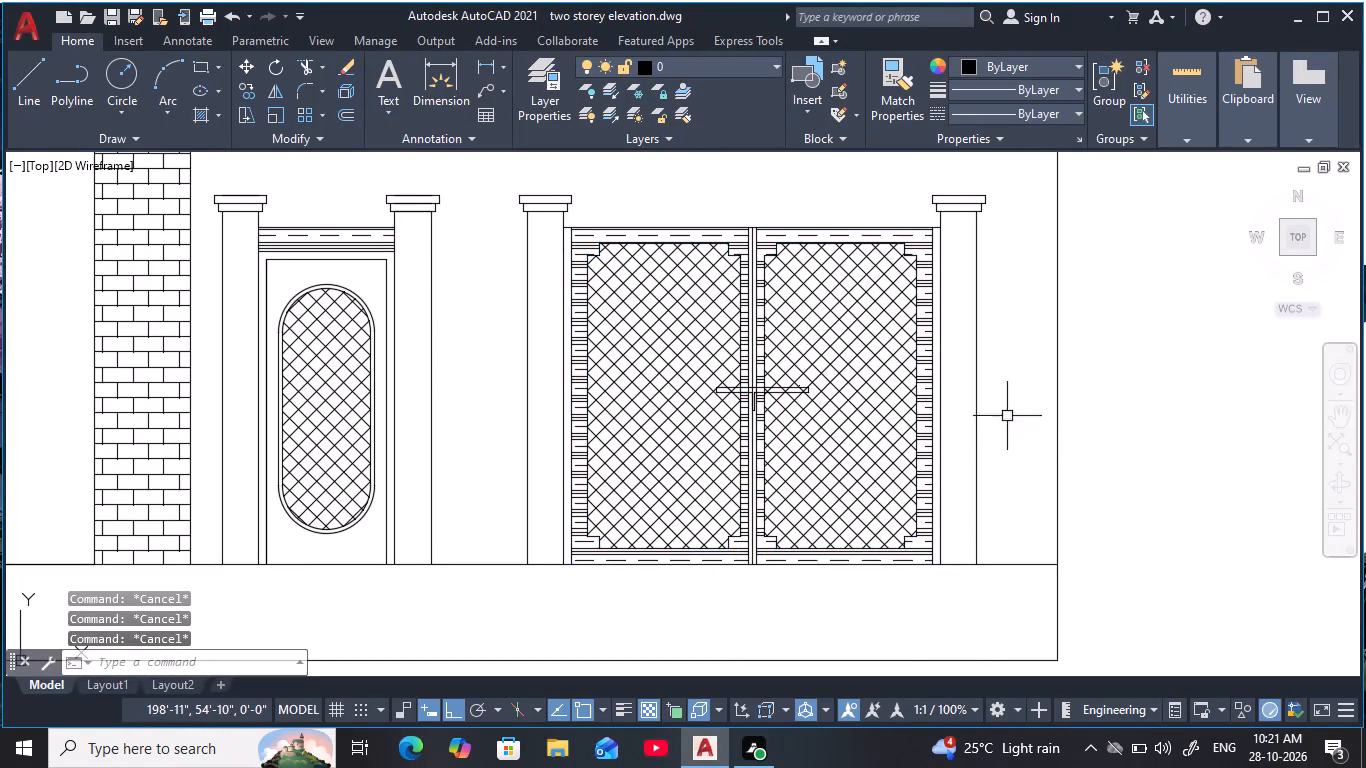
pyautogui.press('Escape')
pyautogui.press('Escape')
pyautogui.press('Escape')
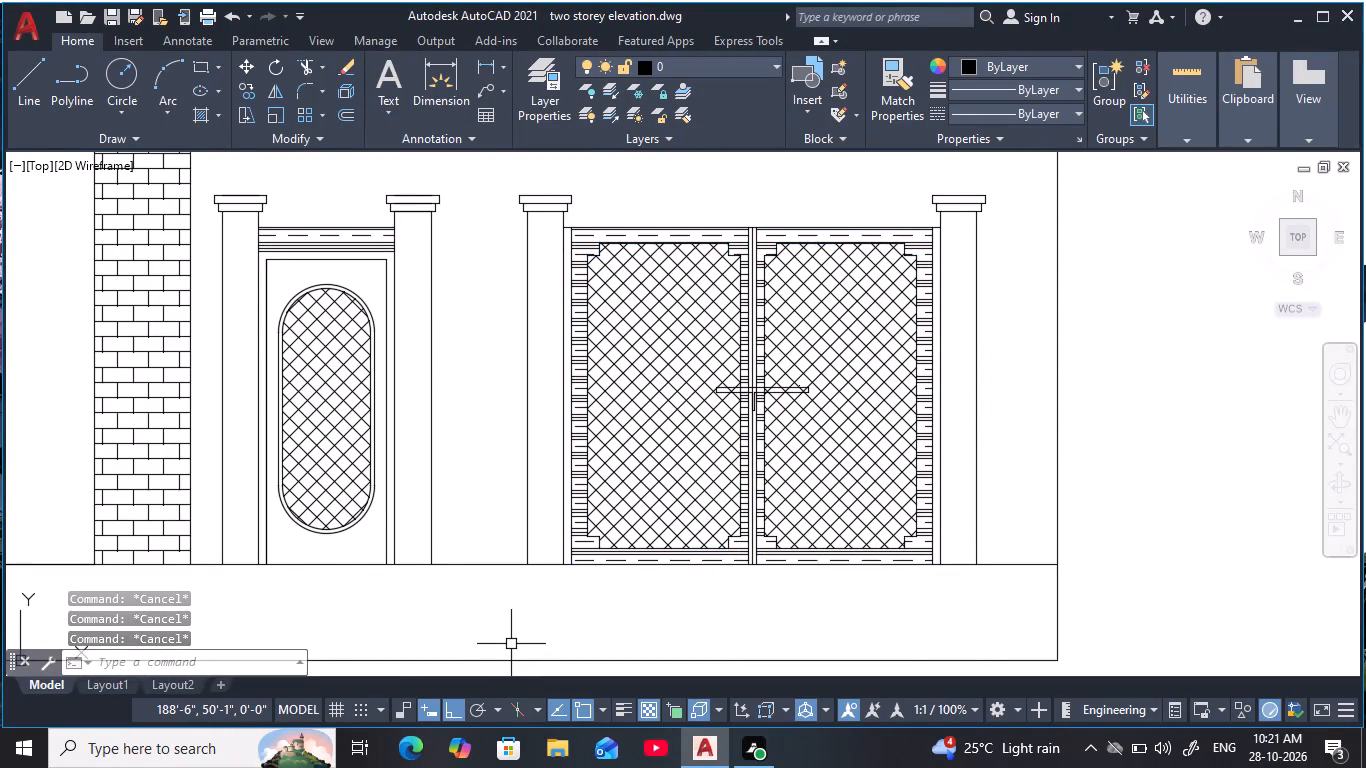
# Hatch the shafts of all four posts flanking the narrow door and the gate with the ANSI32 pattern.
pyautogui.scroll(-2, 507, 638)
pyautogui.moveTo(507, 637); pyautogui.dragTo(536, 618, button='middle')
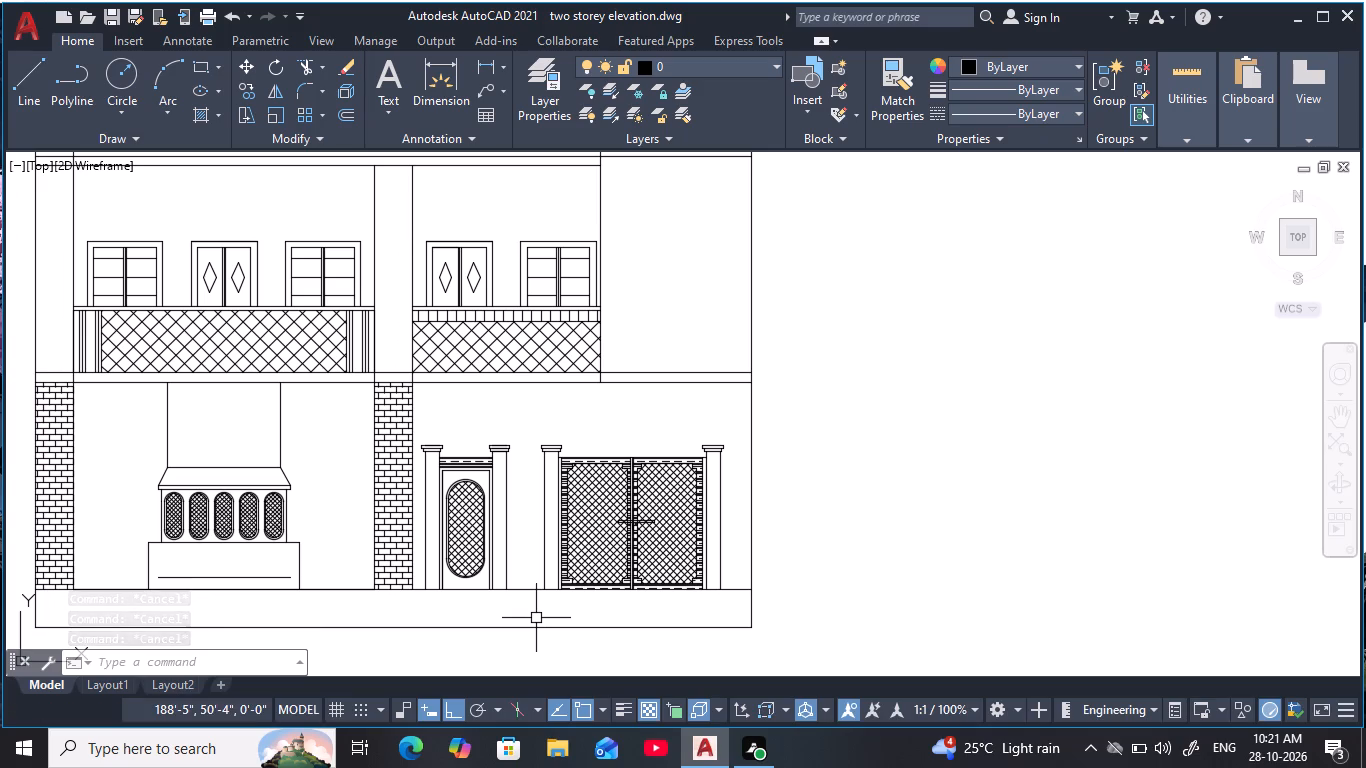
pyautogui.write('h')
pyautogui.press('space')
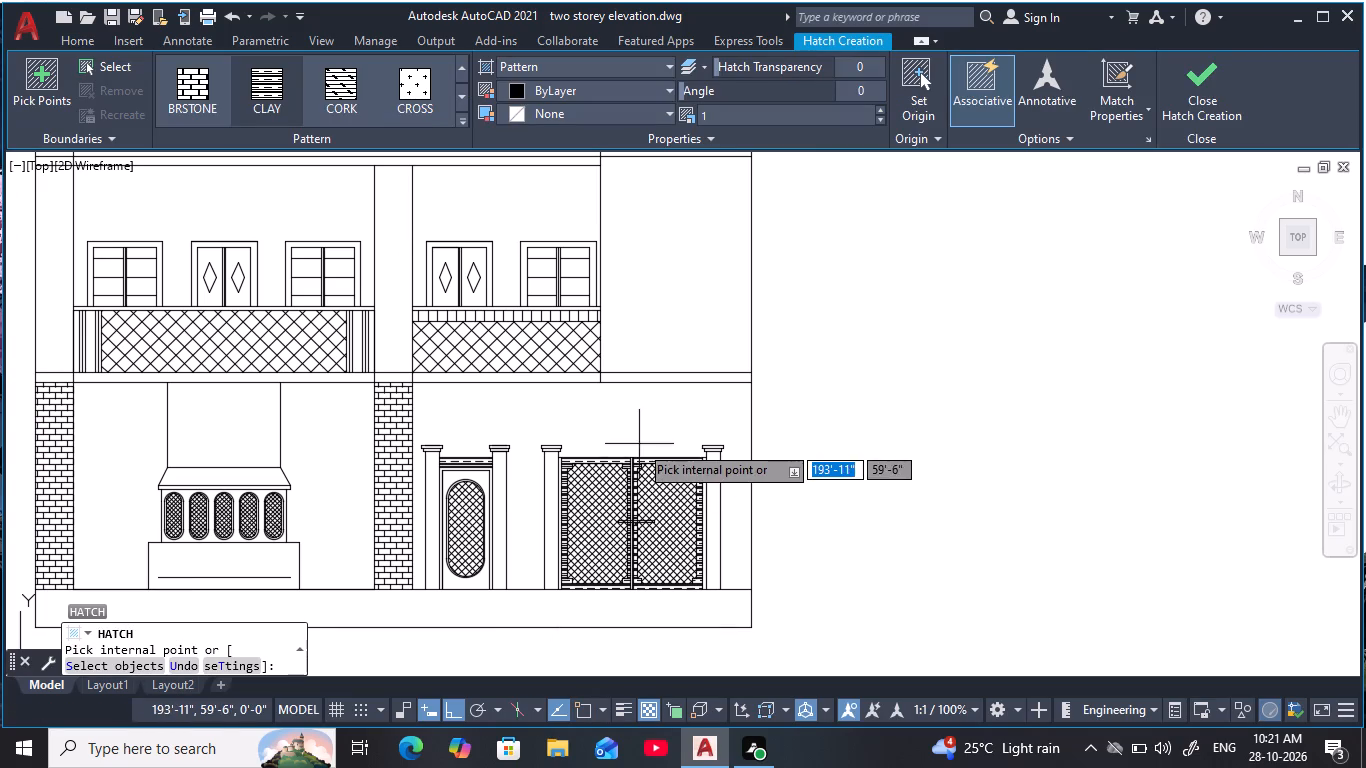
pyautogui.scroll(2, 471, 514)
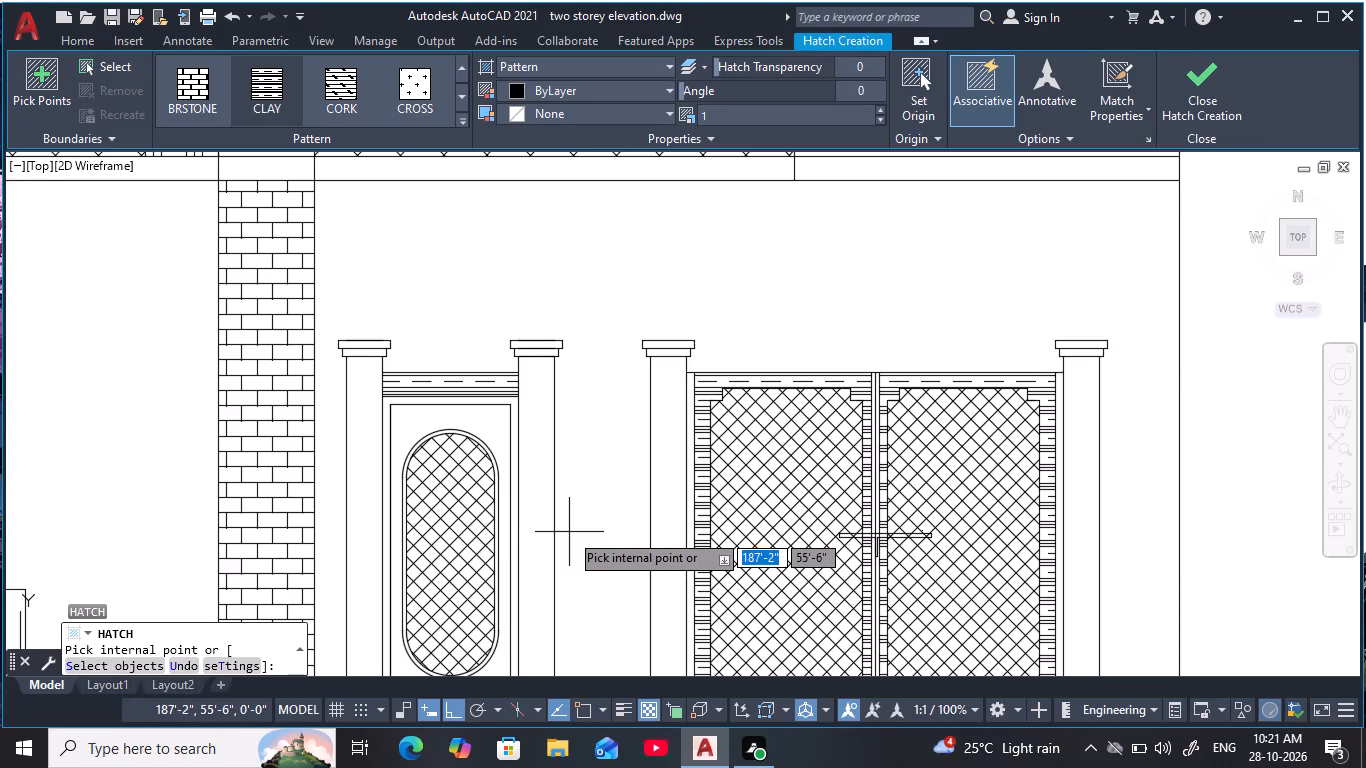
pyautogui.click(462, 123)
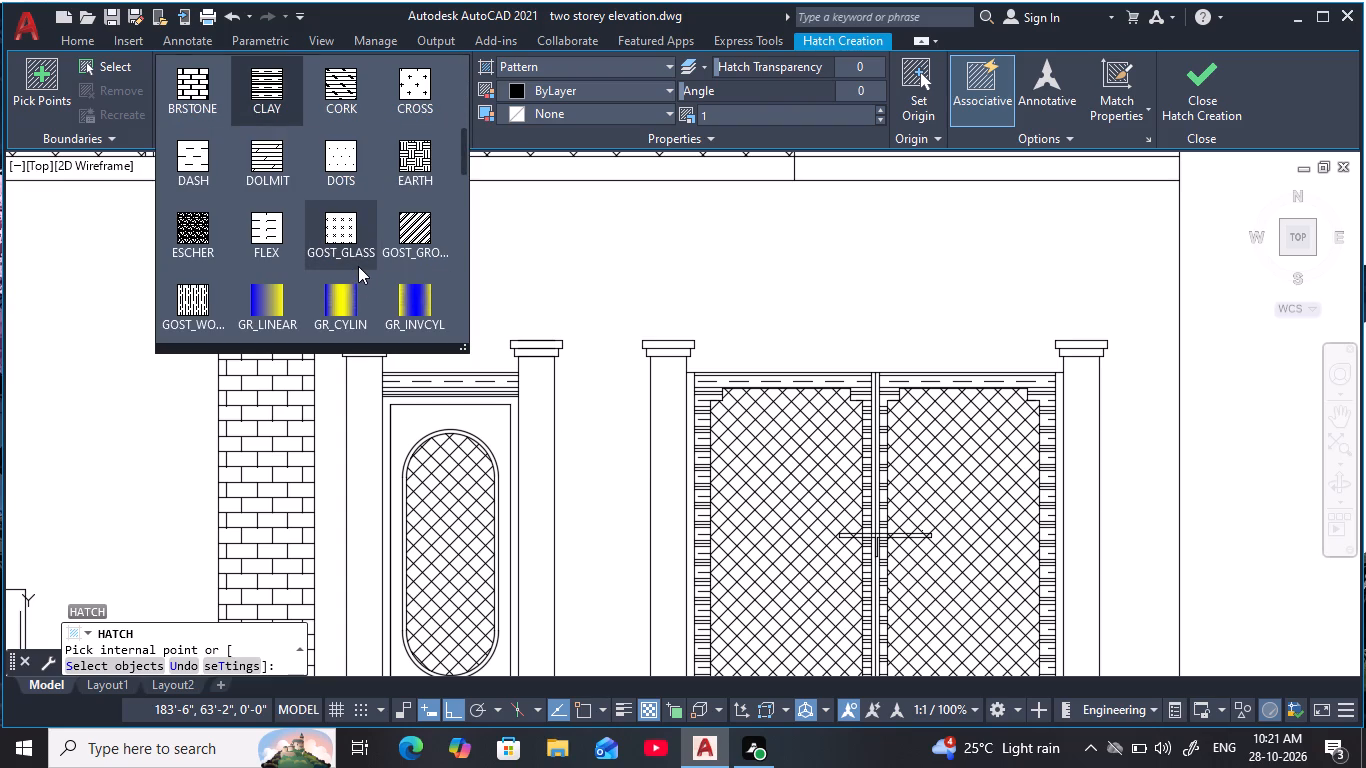
pyautogui.scroll(-1, 358, 266)
pyautogui.scroll(5, 358, 266)
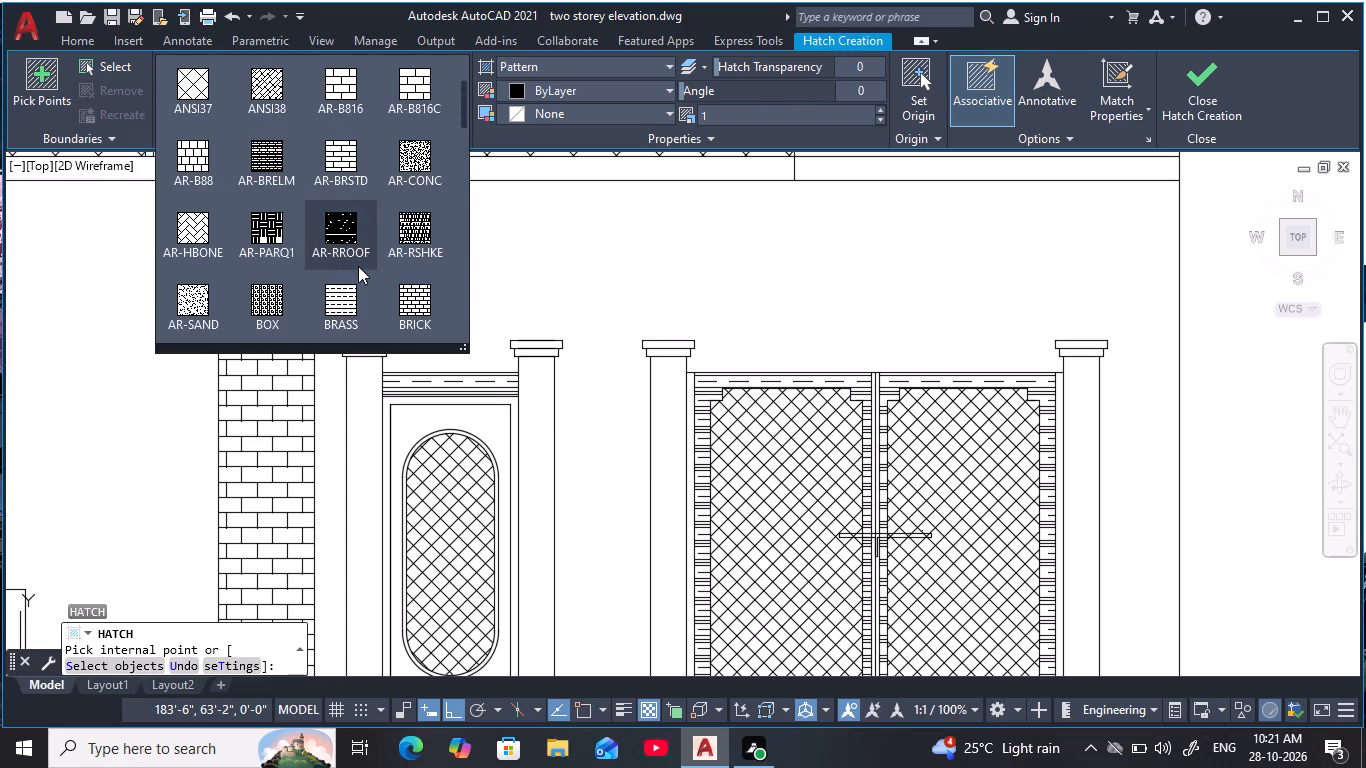
pyautogui.scroll(2, 358, 266)
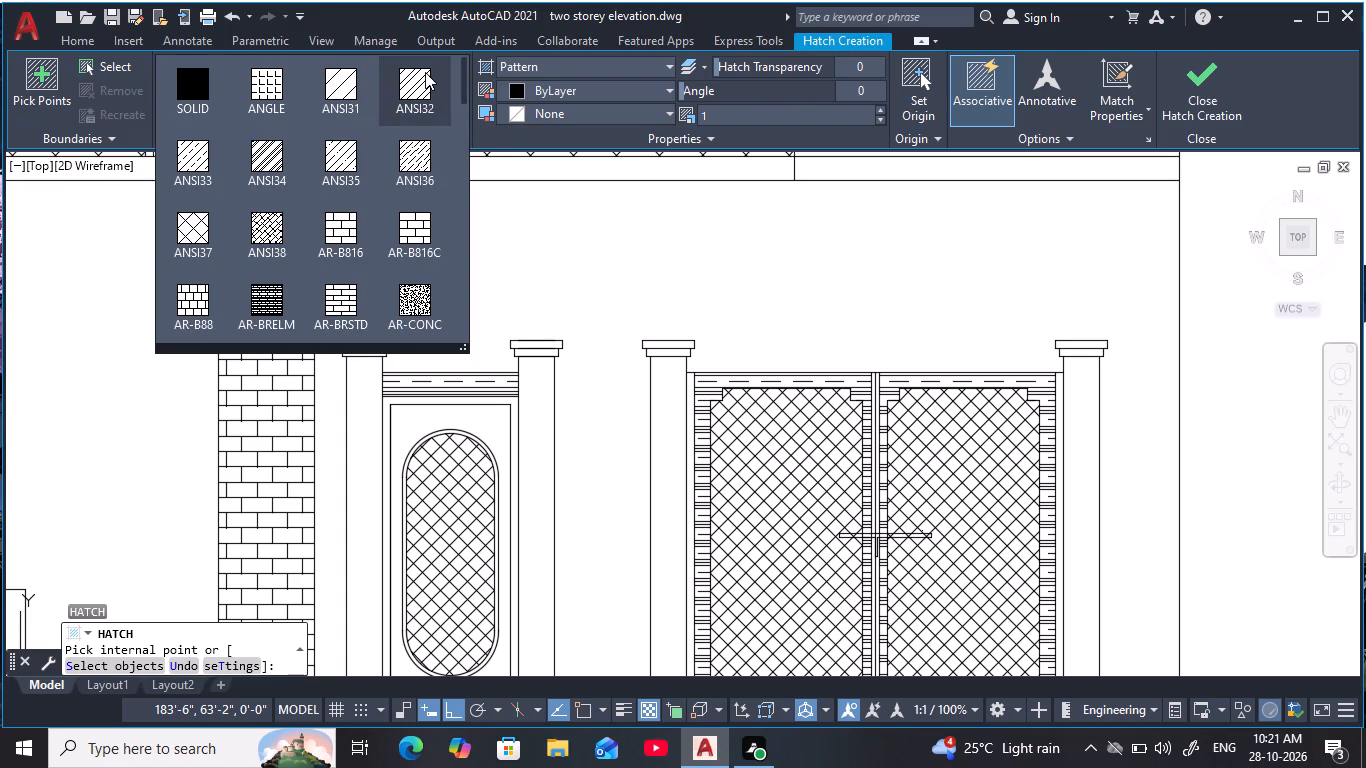
pyautogui.click(425, 72)
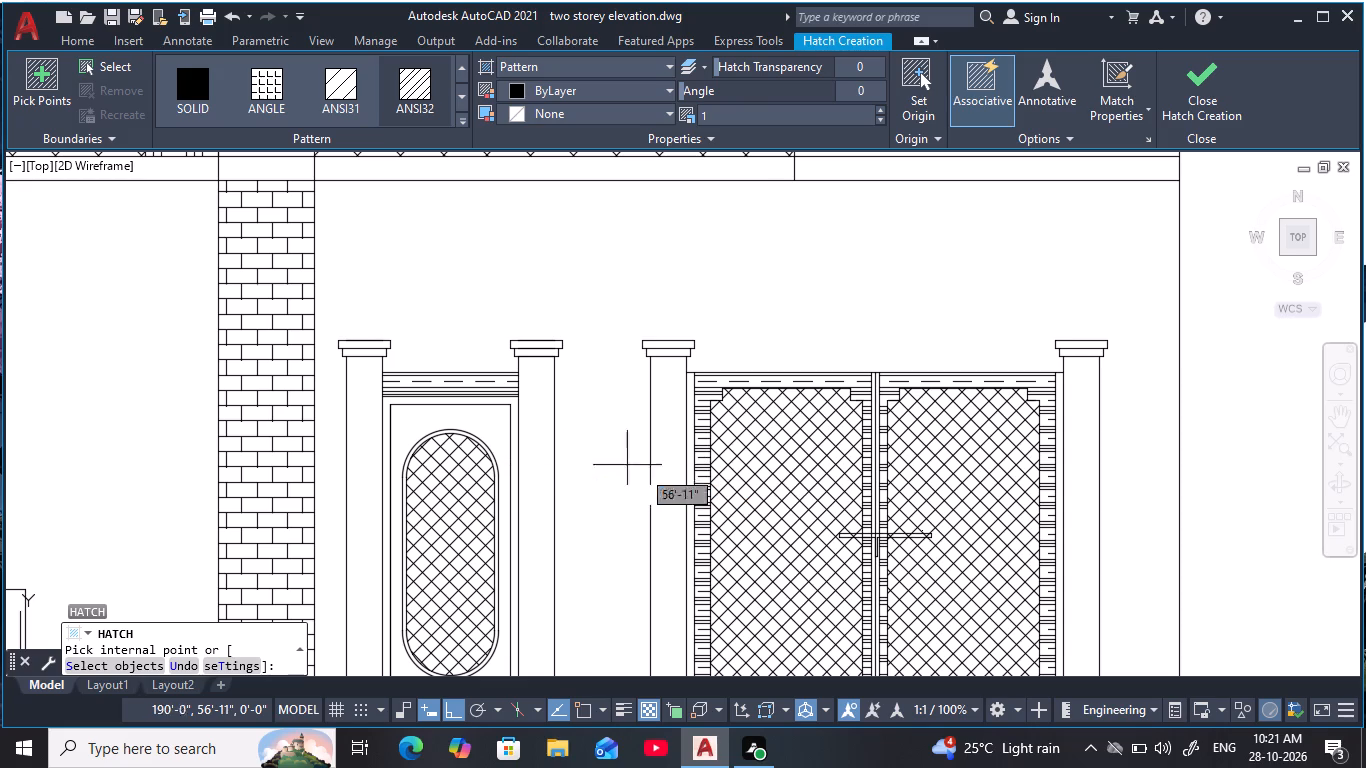
pyautogui.scroll(-1, 542, 469)
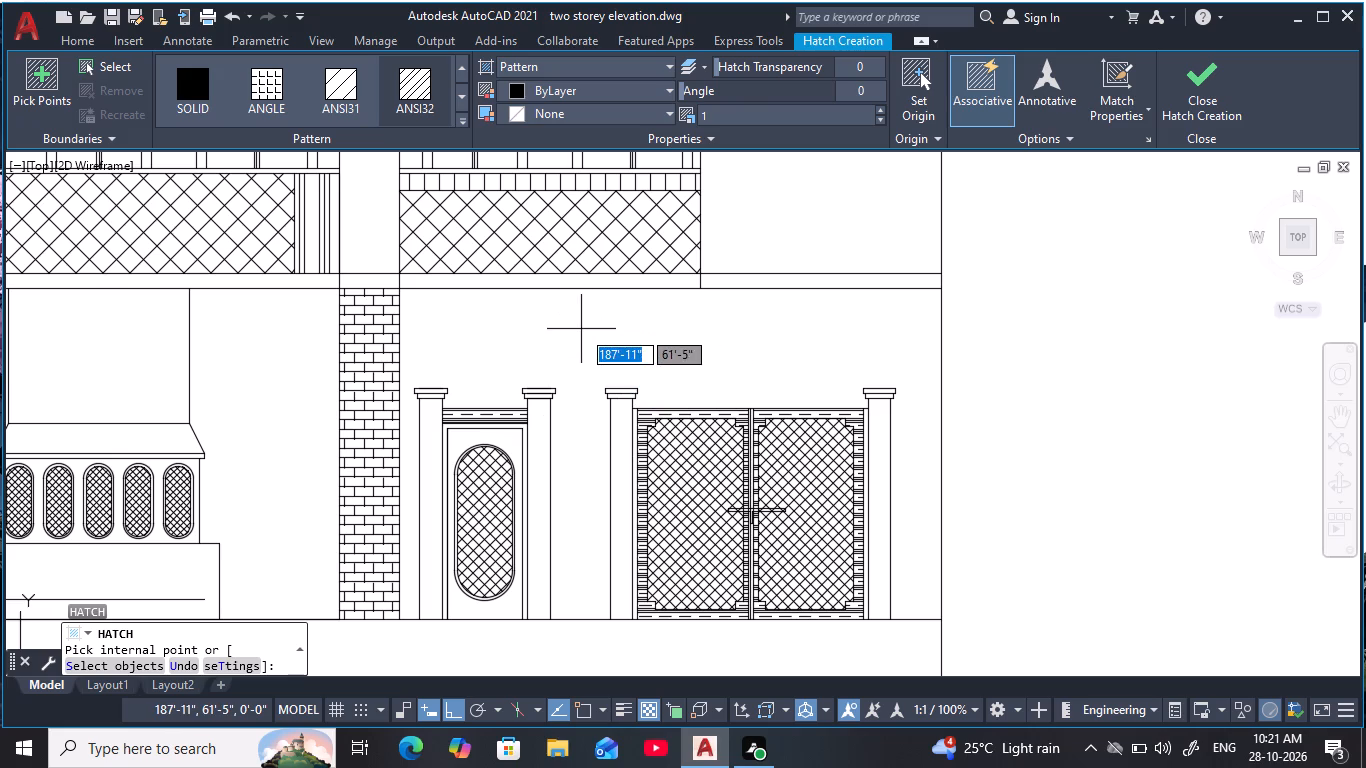
pyautogui.click(429, 96)
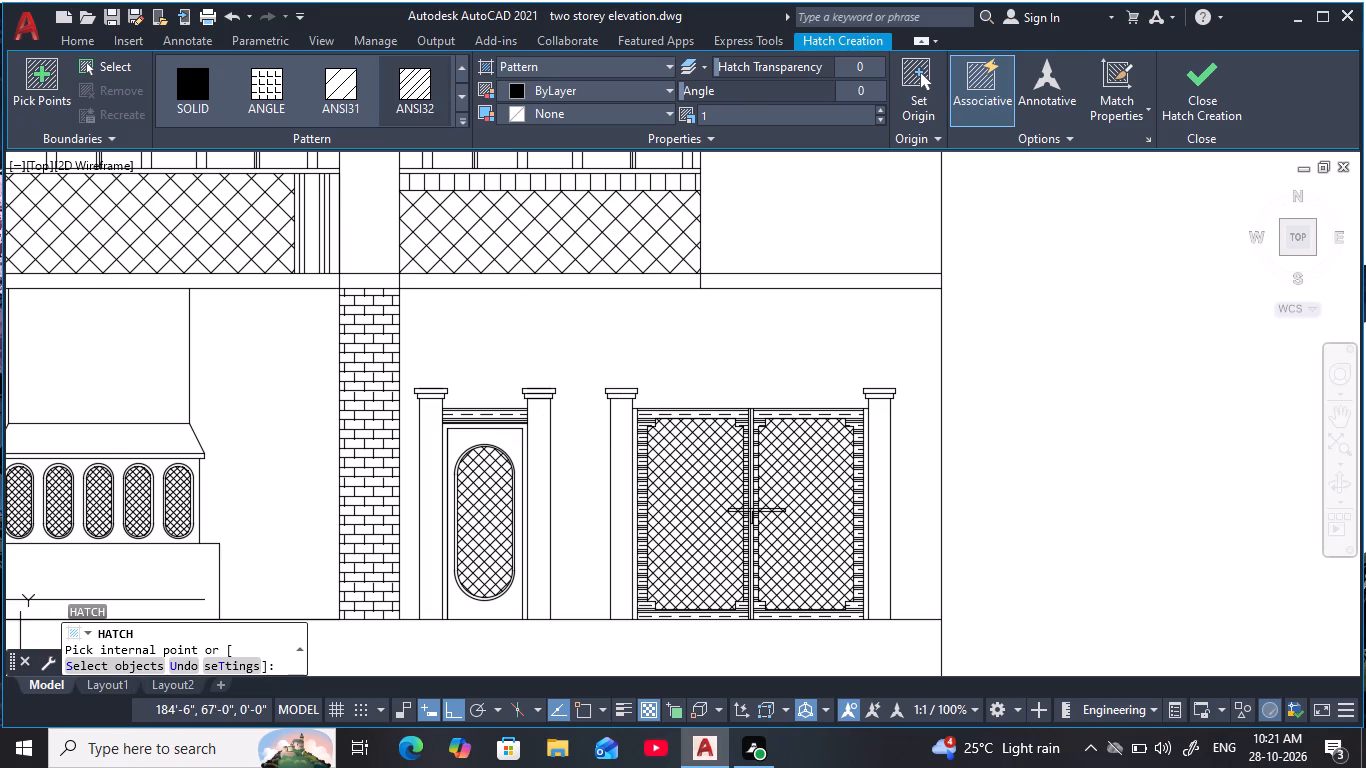
pyautogui.click(542, 474)
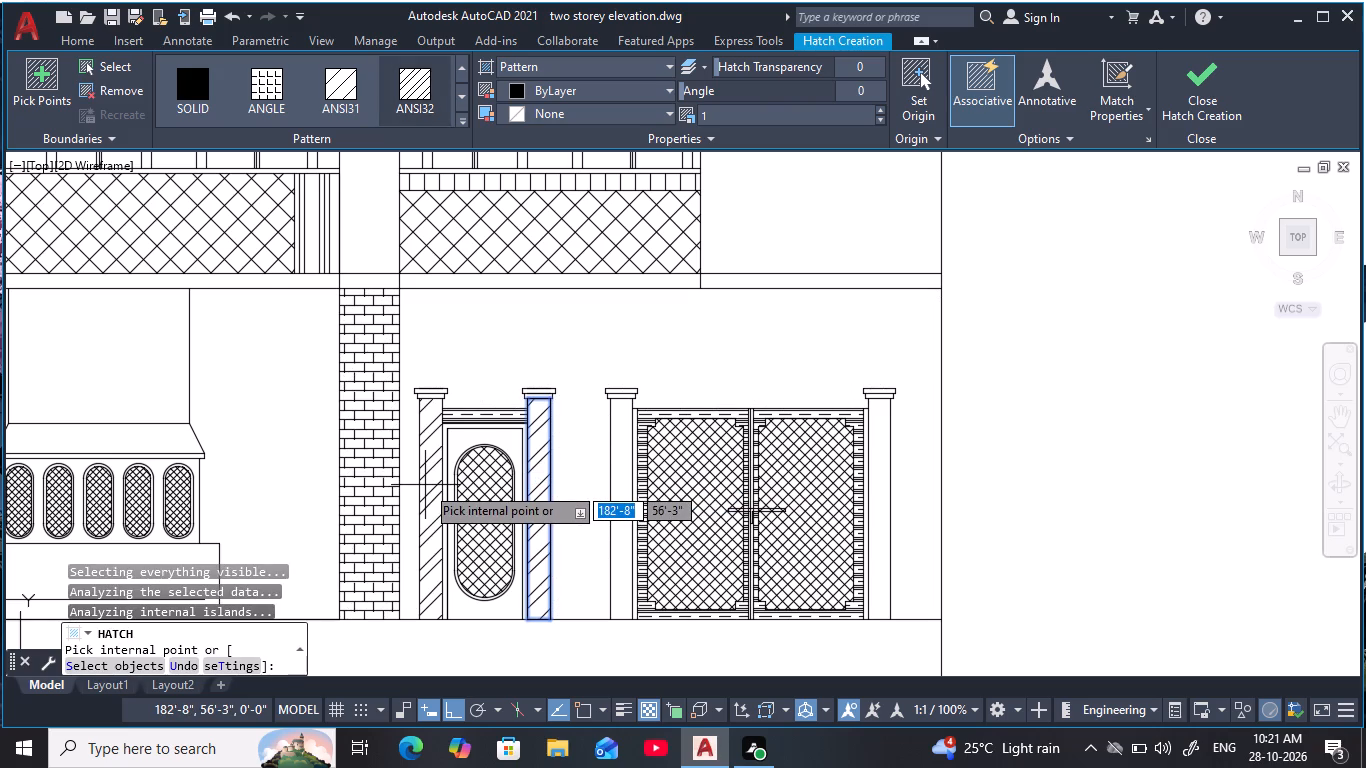
pyautogui.click(425, 485)
pyautogui.click(619, 502)
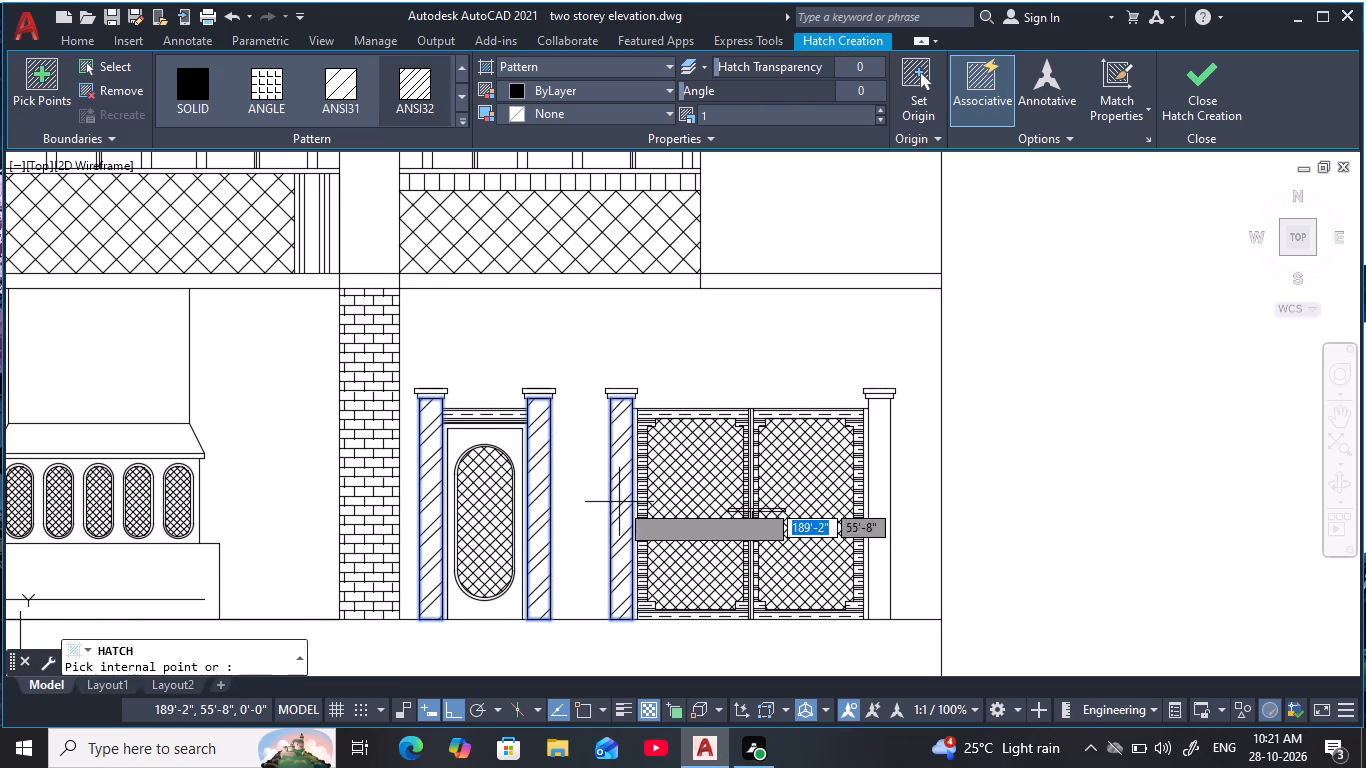
pyautogui.click(877, 515)
pyautogui.press('Escape')
pyautogui.press('Escape')
pyautogui.press('Escape')
pyautogui.press('Escape')
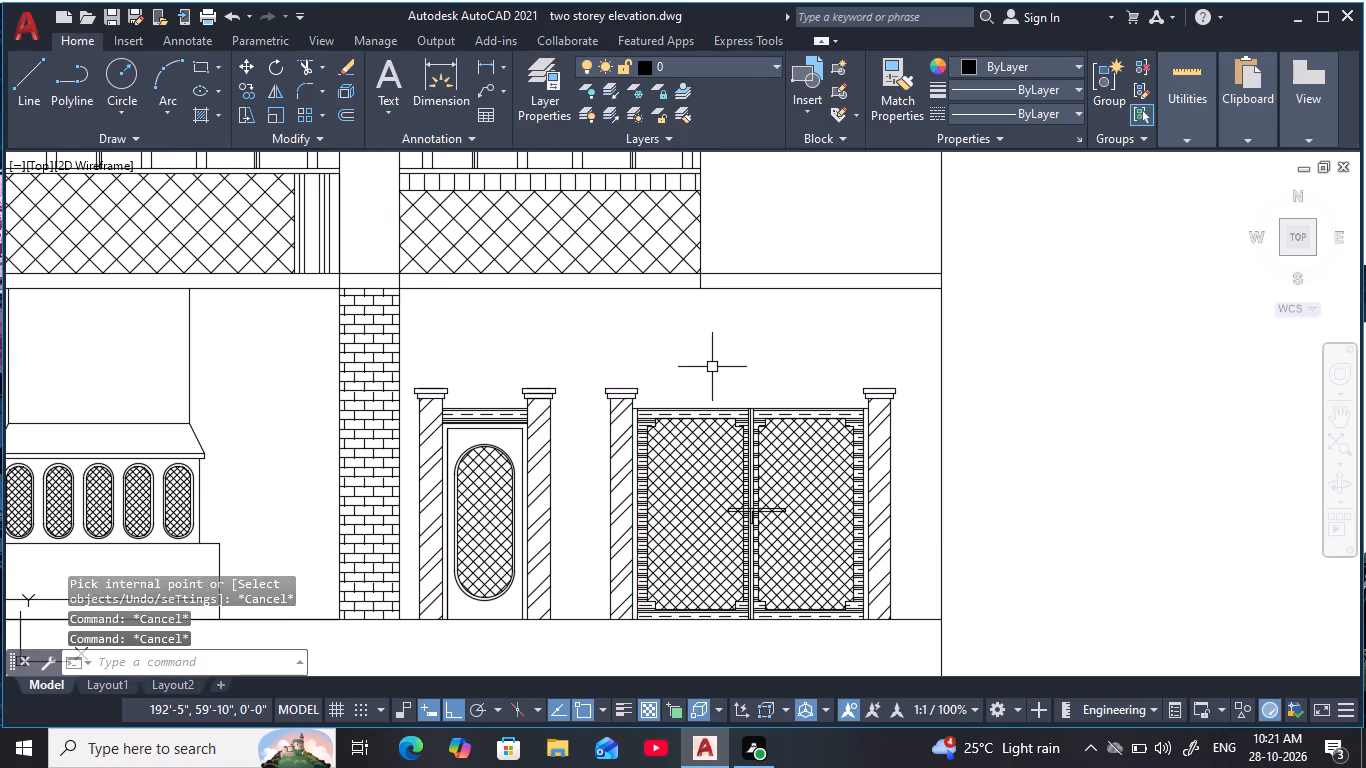
# Erase the horizontal line inside the plain base block beneath the five oval panels.
pyautogui.scroll(-2, 705, 359)
pyautogui.press('Escape')
pyautogui.scroll(1, 623, 476)
pyautogui.press('Escape')
pyautogui.moveTo(623, 476); pyautogui.dragTo(631, 512, button='middle')
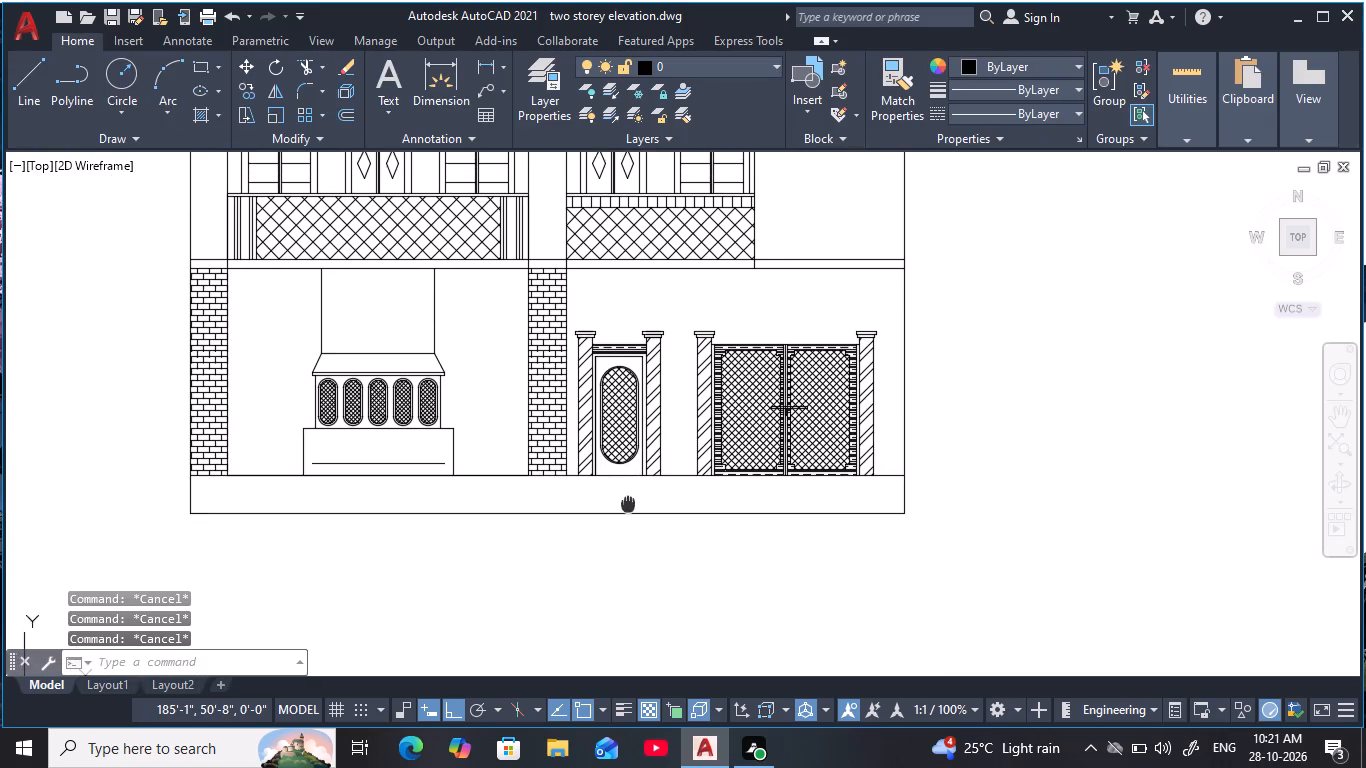
pyautogui.moveTo(631, 512); pyautogui.dragTo(659, 545, button='middle')
pyautogui.press('Escape')
pyautogui.press('Escape')
pyautogui.press('Escape')
pyautogui.press('Escape')
pyautogui.press('Escape')
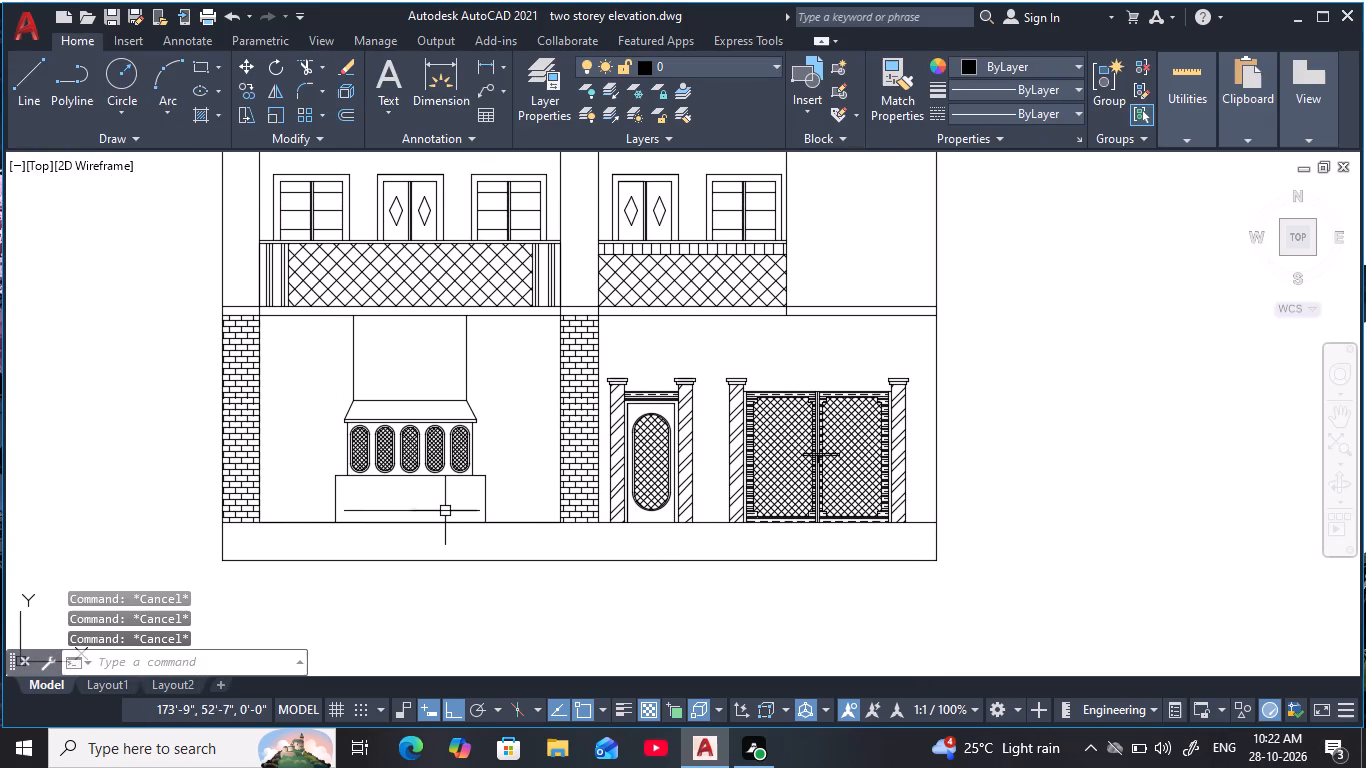
pyautogui.click(444, 512)
pyautogui.write('e')
pyautogui.press('space')
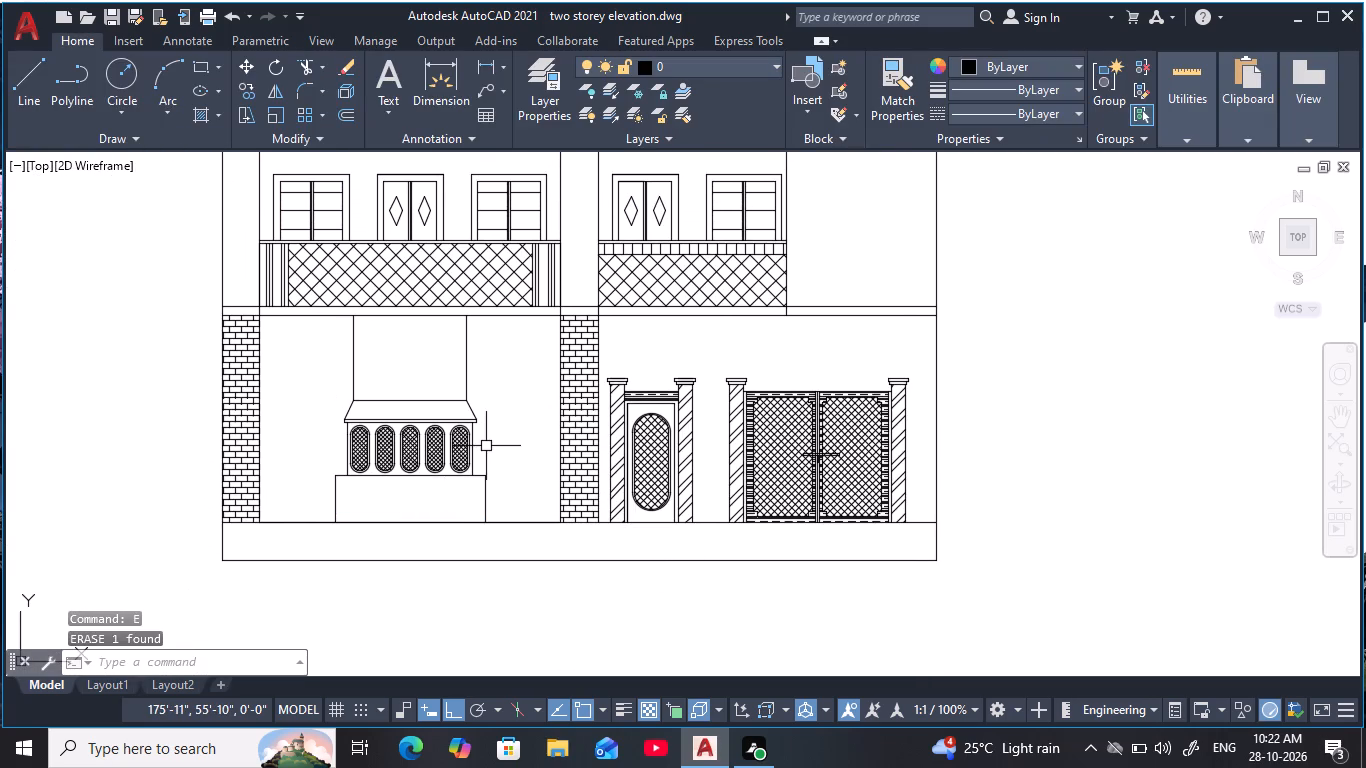
# Hatch both leaves of the left upper-floor double door around their diamonds with the ANGLE pattern at a reduced scale.
pyautogui.scroll(-1, 486, 446)
pyautogui.moveTo(486, 446); pyautogui.dragTo(485, 494, button='middle')
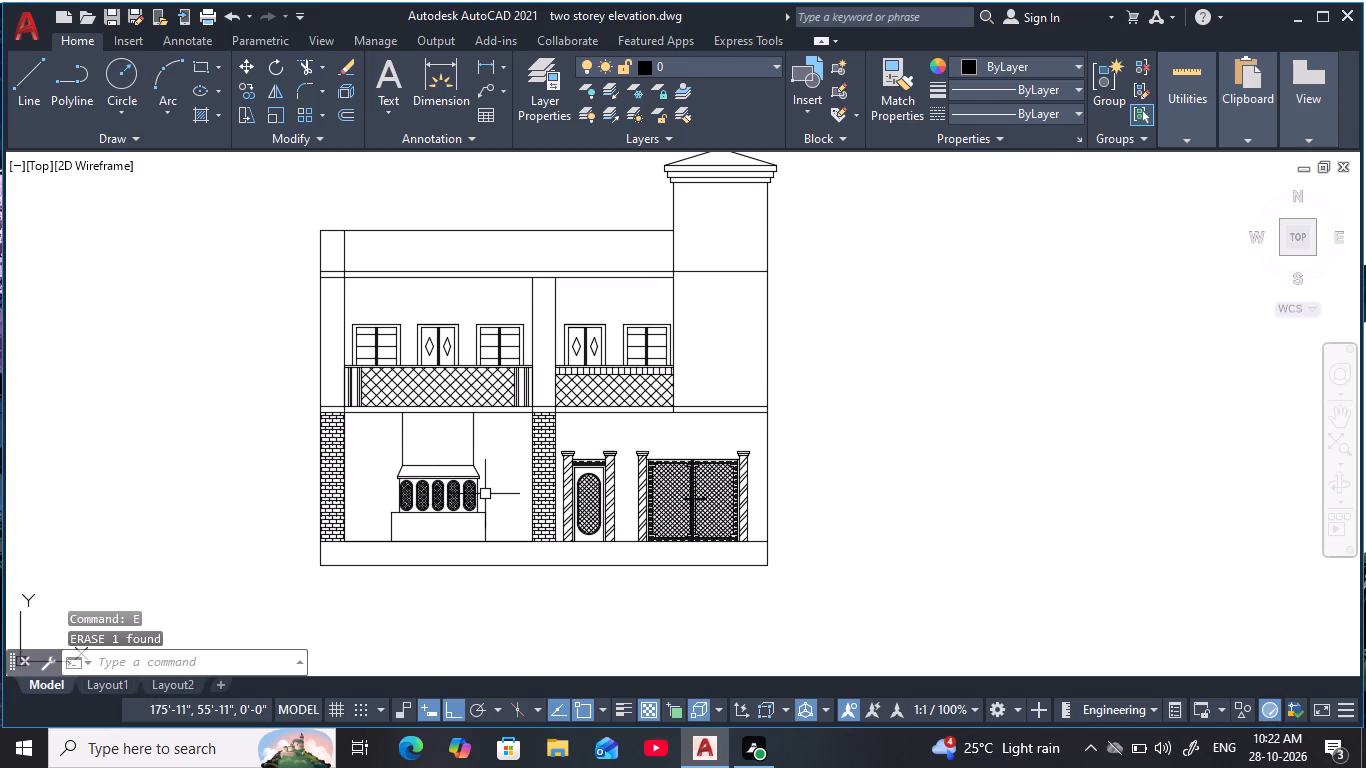
pyautogui.scroll(-1, 486, 494)
pyautogui.moveTo(486, 496); pyautogui.dragTo(482, 513, button='middle')
pyautogui.scroll(1, 482, 513)
pyautogui.moveTo(482, 513); pyautogui.dragTo(477, 527, button='middle')
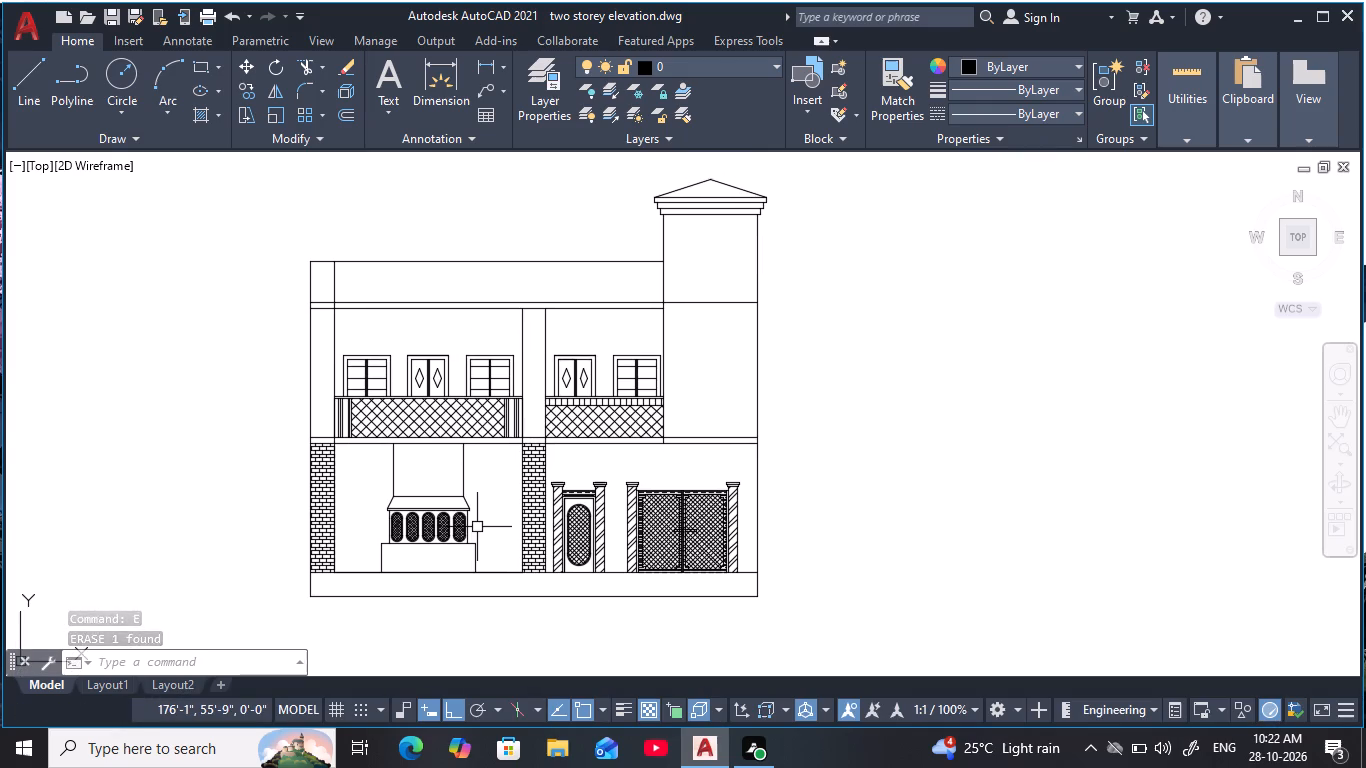
pyautogui.press('Escape')
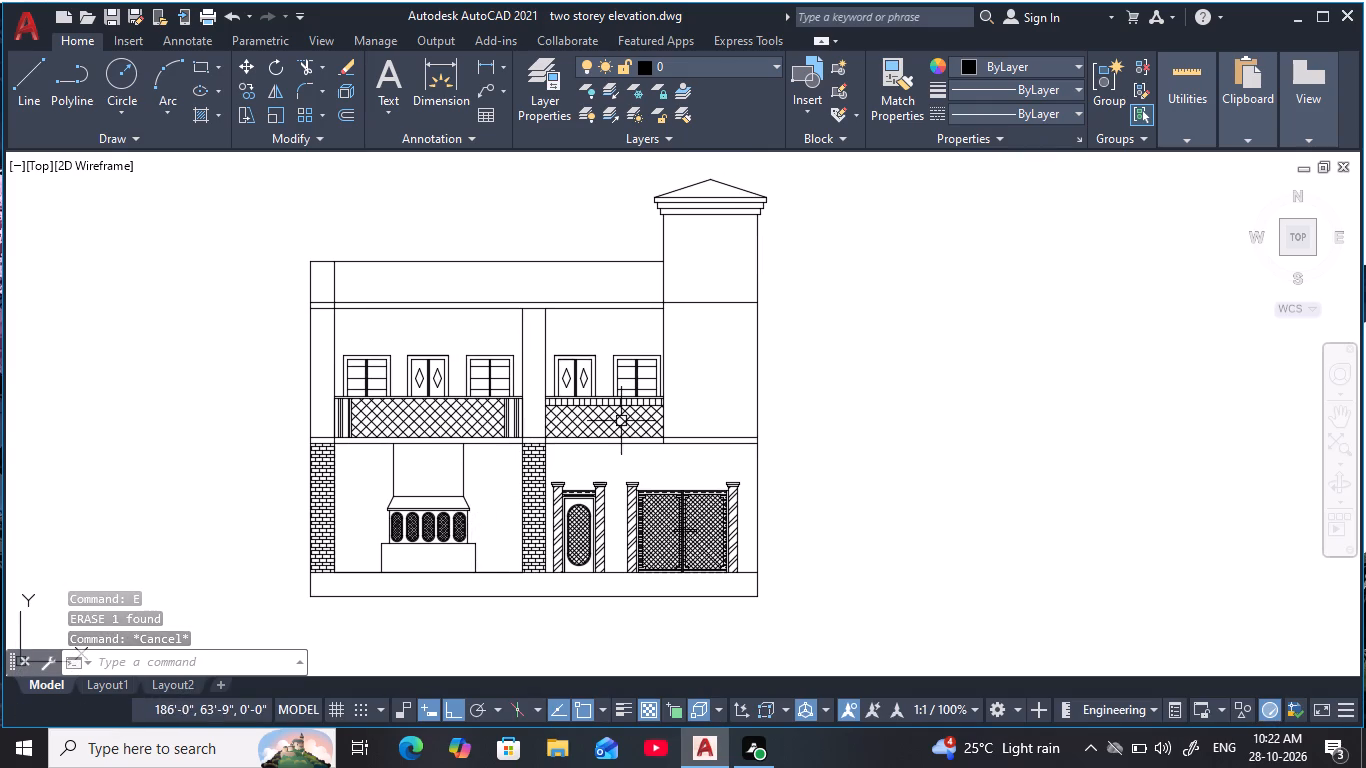
pyautogui.scroll(2, 631, 373)
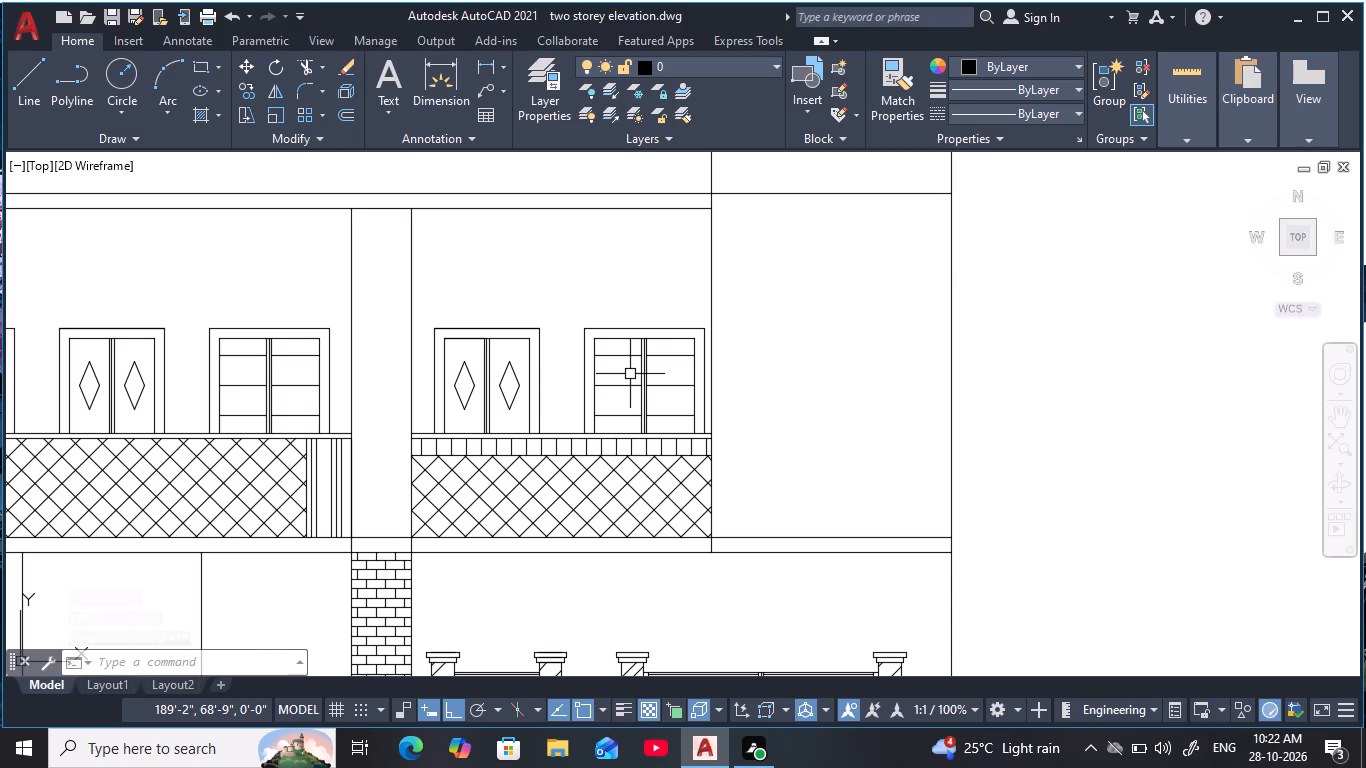
pyautogui.press('Escape')
pyautogui.write('h')
pyautogui.press('space')
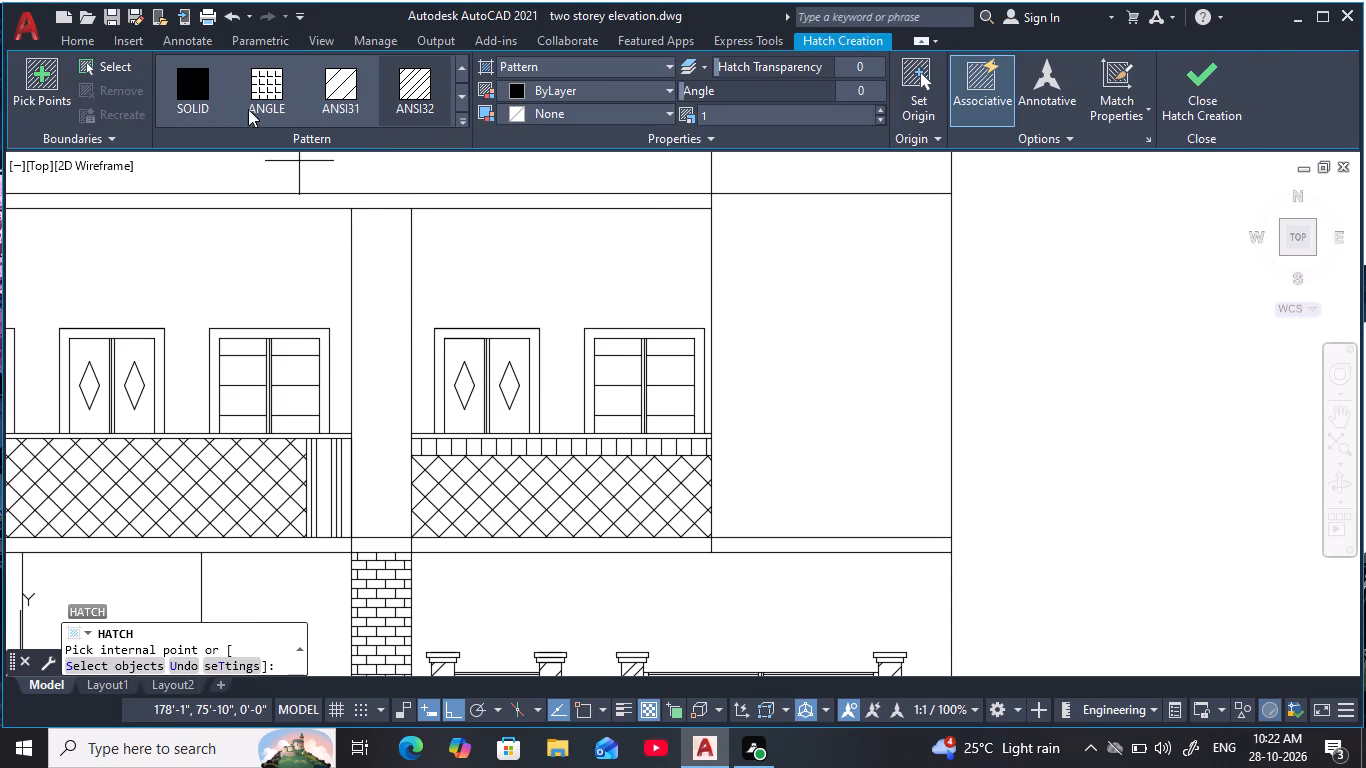
pyautogui.click(271, 88)
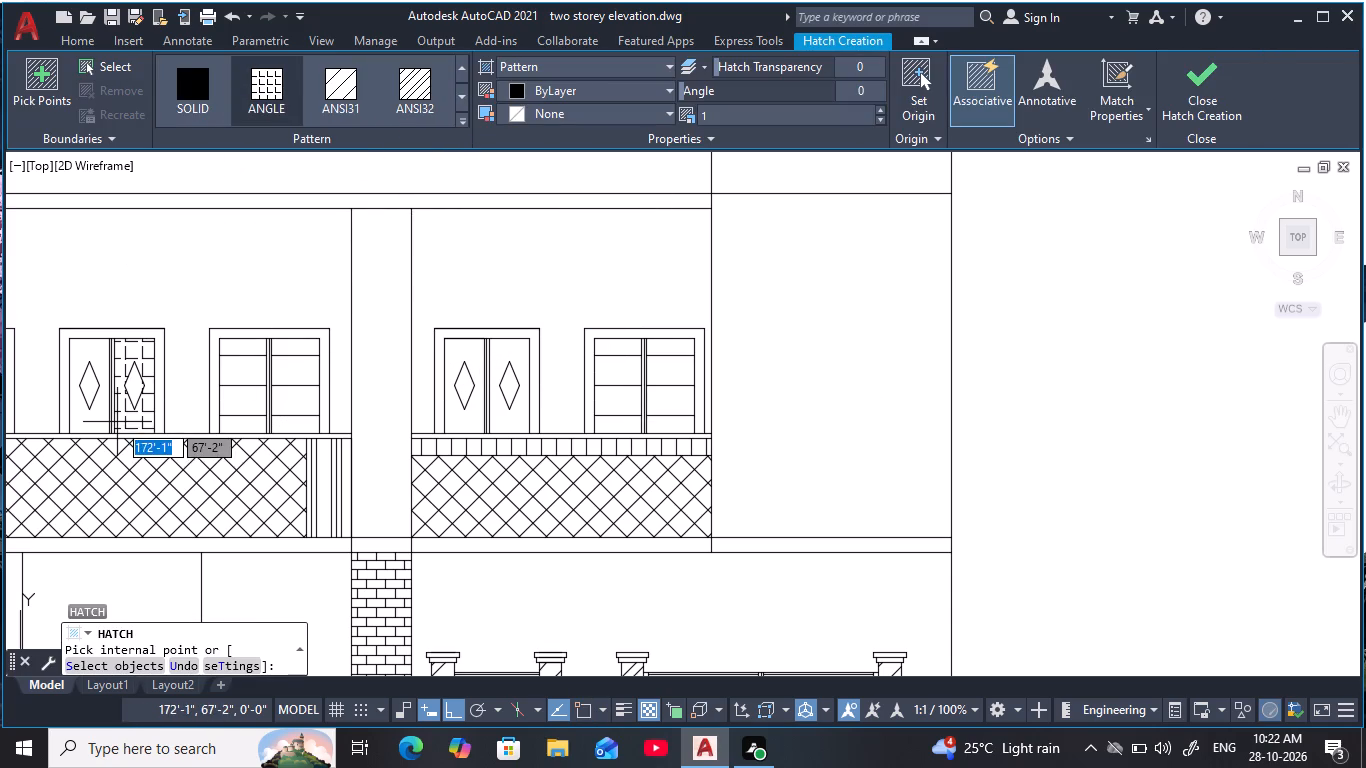
pyautogui.moveTo(116, 418); pyautogui.dragTo(295, 404, button='middle')
pyautogui.scroll(2, 295, 404)
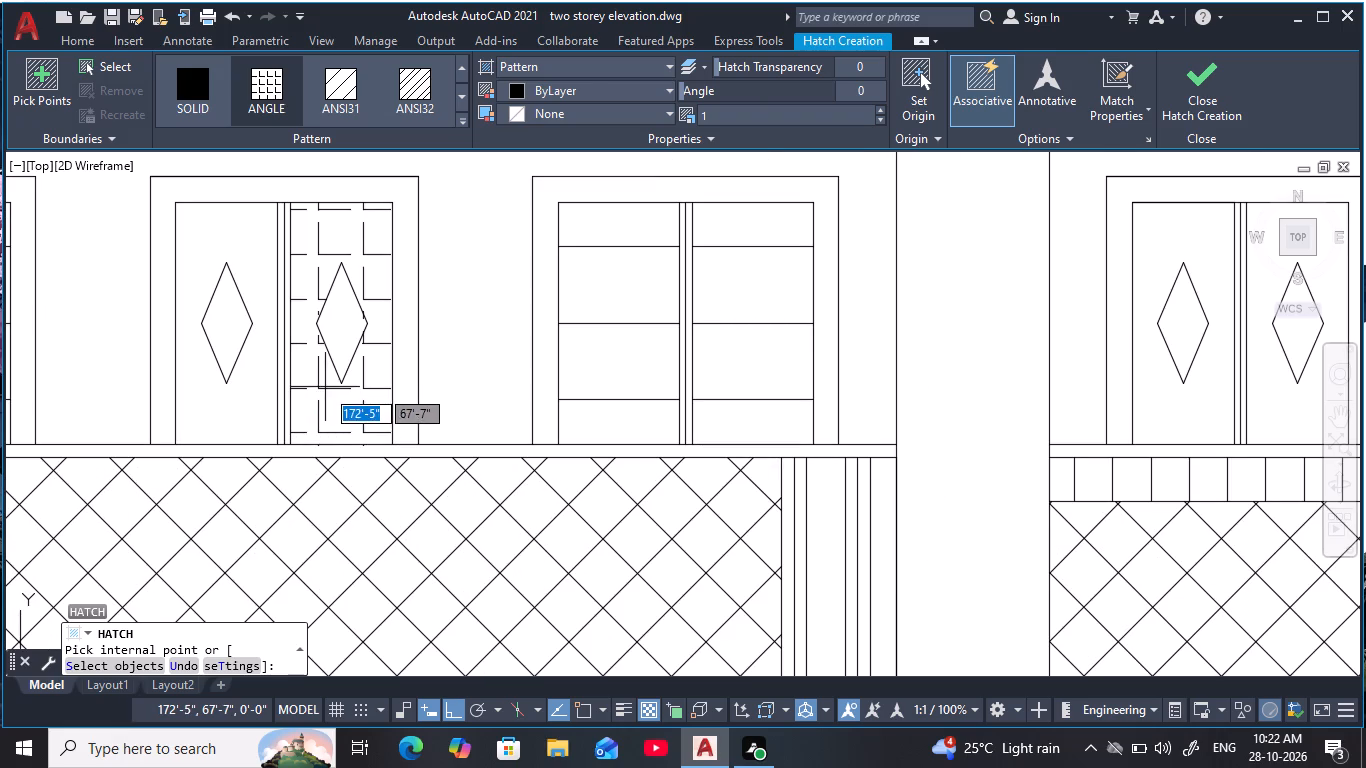
pyautogui.click(877, 122)
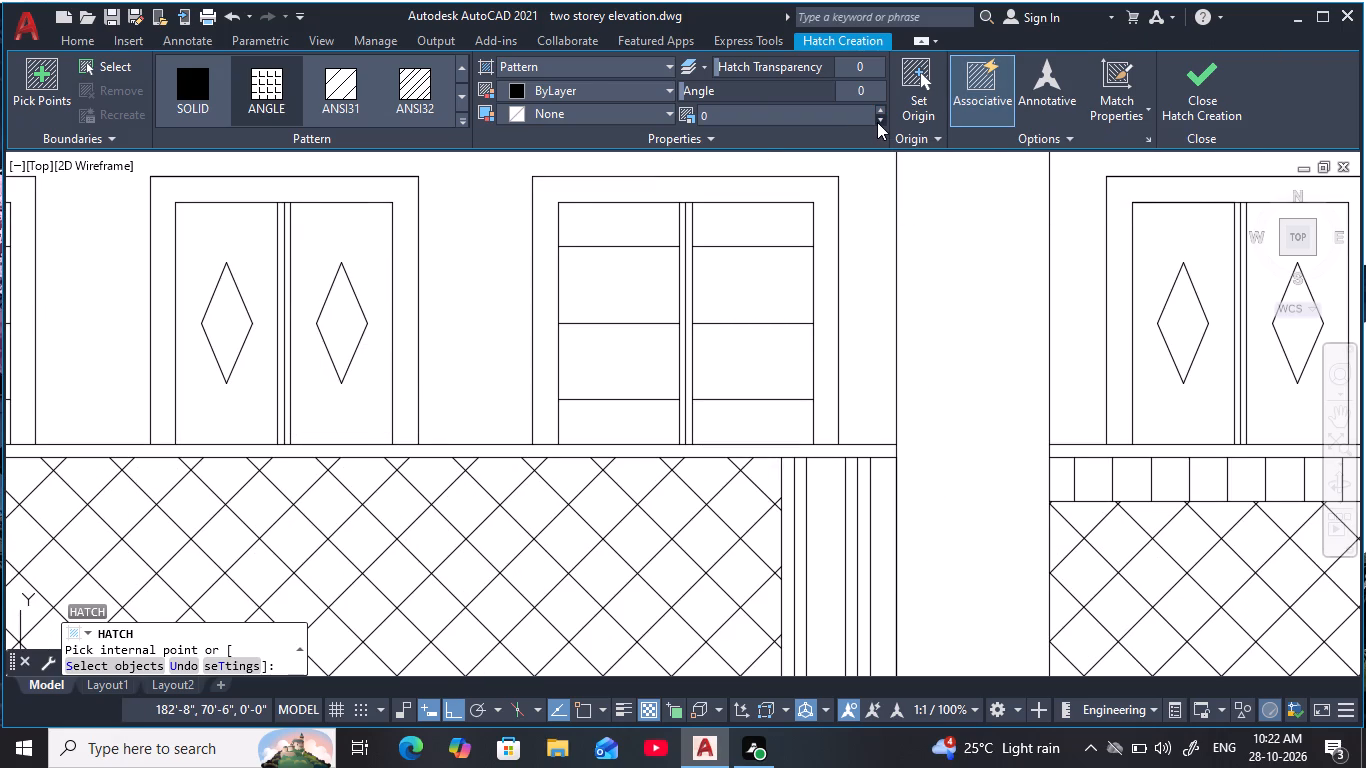
pyautogui.click(304, 399)
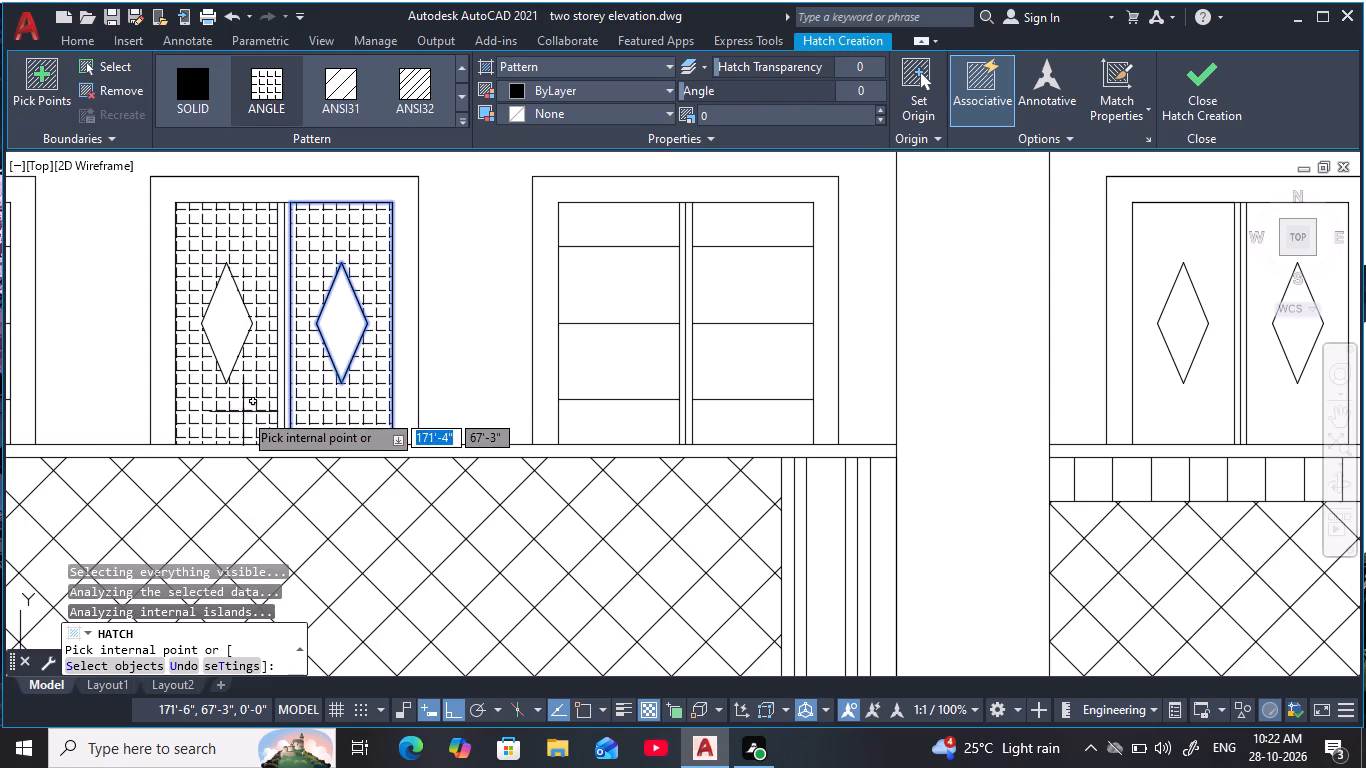
pyautogui.click(243, 412)
# Hatch both leaves of the right upper-floor double door around their diamonds with the ANGLE pattern.
pyautogui.scroll(-2, 407, 400)
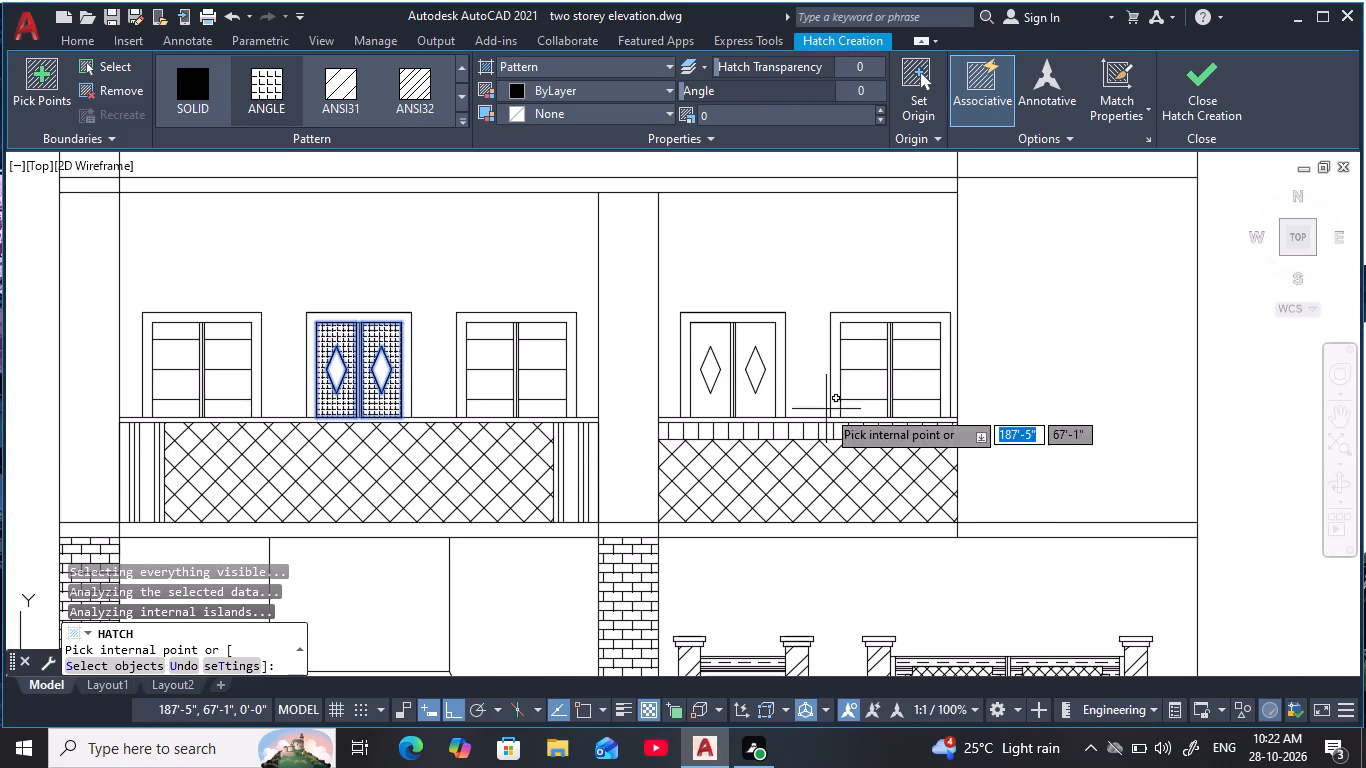
pyautogui.scroll(2, 731, 387)
pyautogui.click(699, 420)
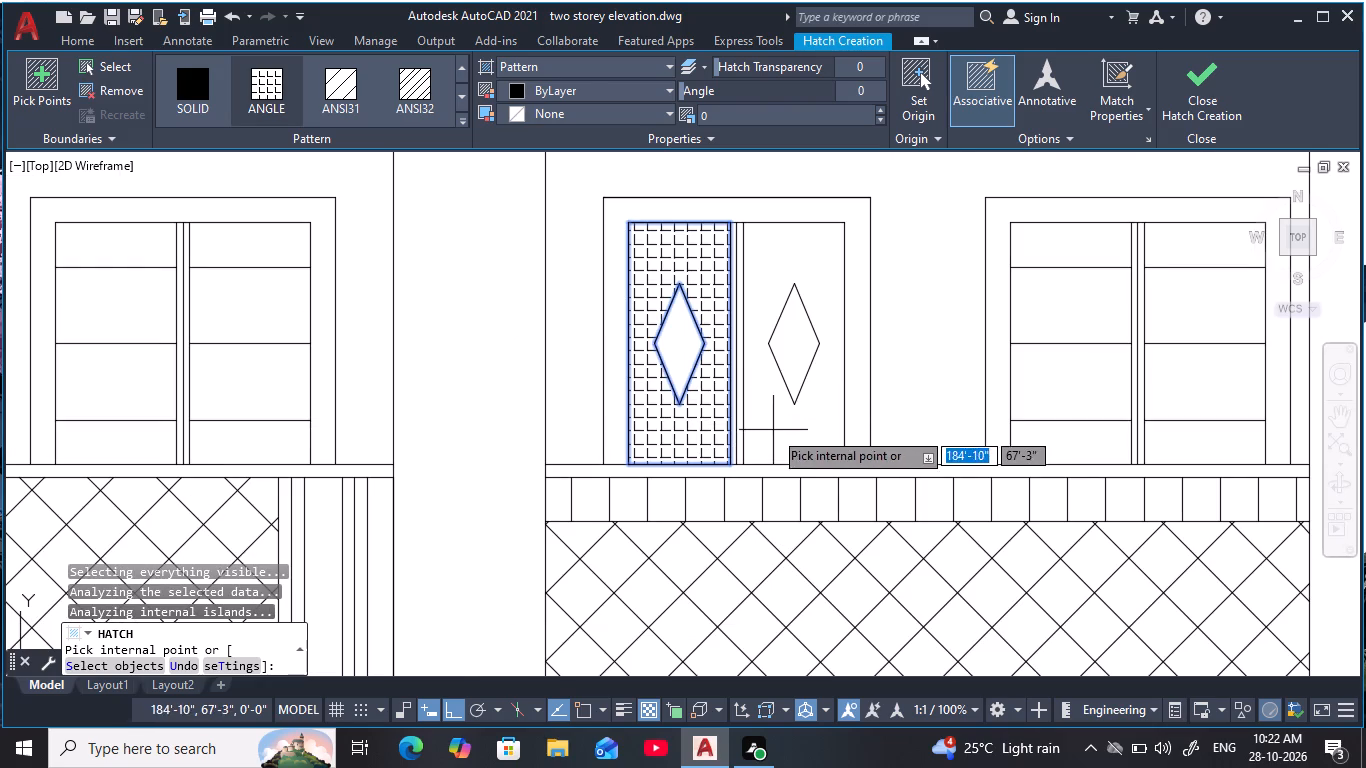
pyautogui.click(773, 430)
pyautogui.press('Escape')
pyautogui.press('Escape')
pyautogui.scroll(-2, 553, 376)
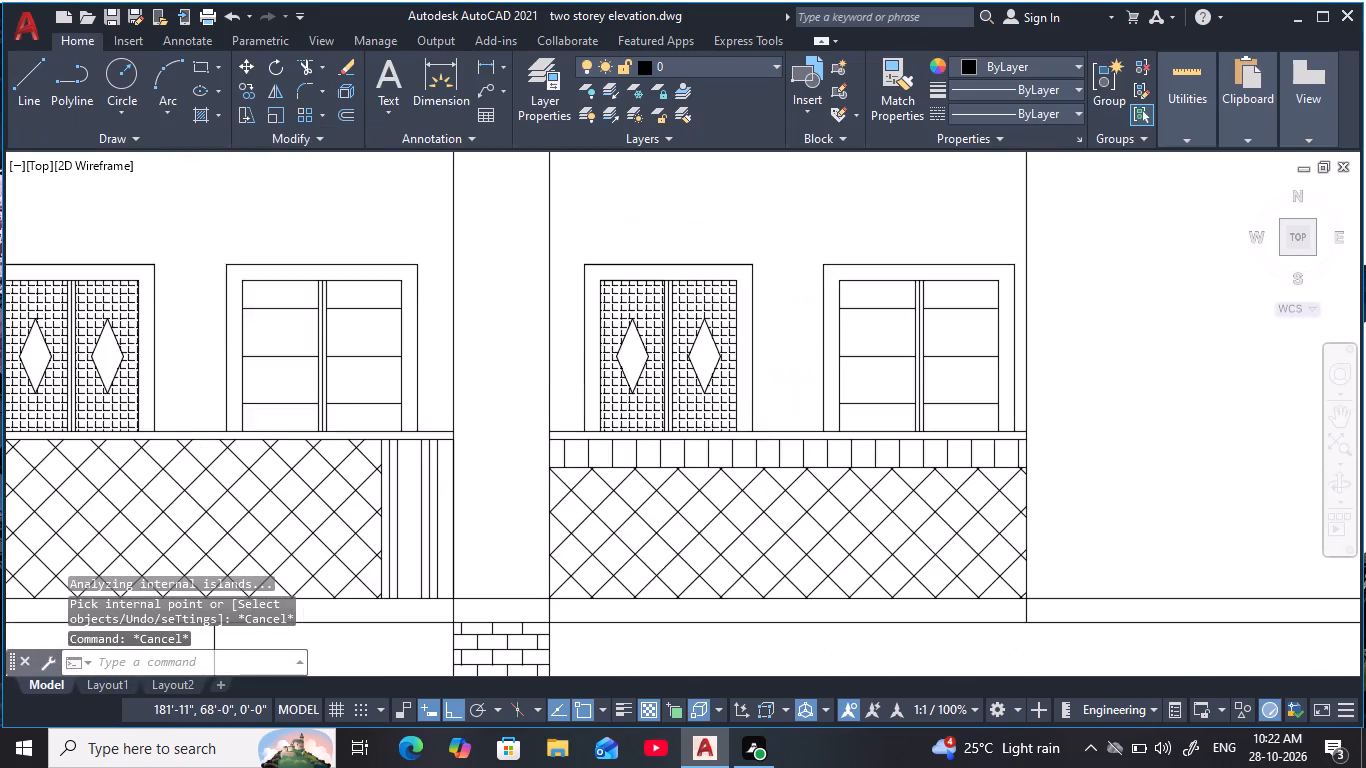
pyautogui.moveTo(553, 375); pyautogui.dragTo(618, 360, button='middle')
pyautogui.press('Escape')
pyautogui.press('Escape')
pyautogui.press('Escape')
pyautogui.press('Escape')
pyautogui.scroll(1, 505, 327)
pyautogui.press('Escape')
pyautogui.press('Escape')
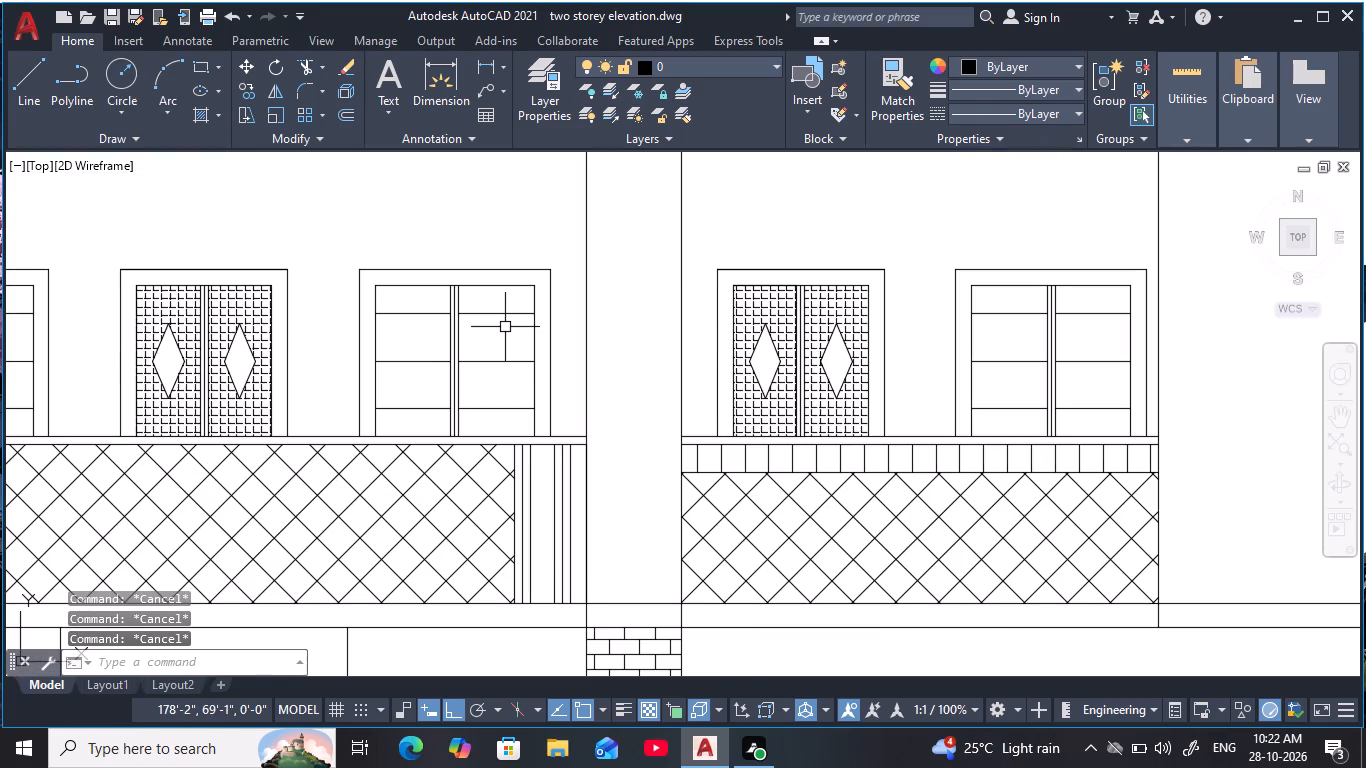
pyautogui.press('Escape')
pyautogui.press('Escape')
# Hatch the outer frames of all three windows and both double doors on the upper floor with the ANSI32 pattern.
pyautogui.scroll(-1, 518, 285)
pyautogui.write('h')
pyautogui.press('space')
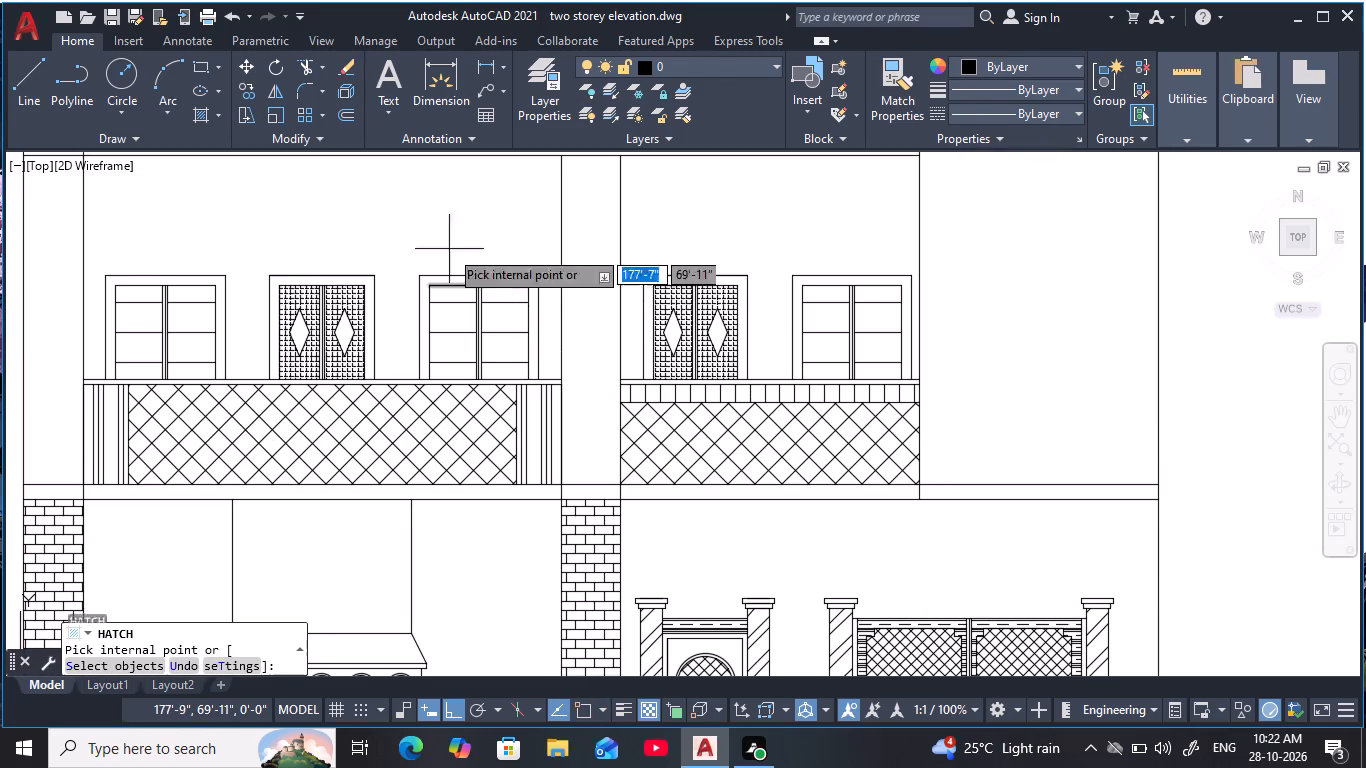
pyautogui.click(402, 83)
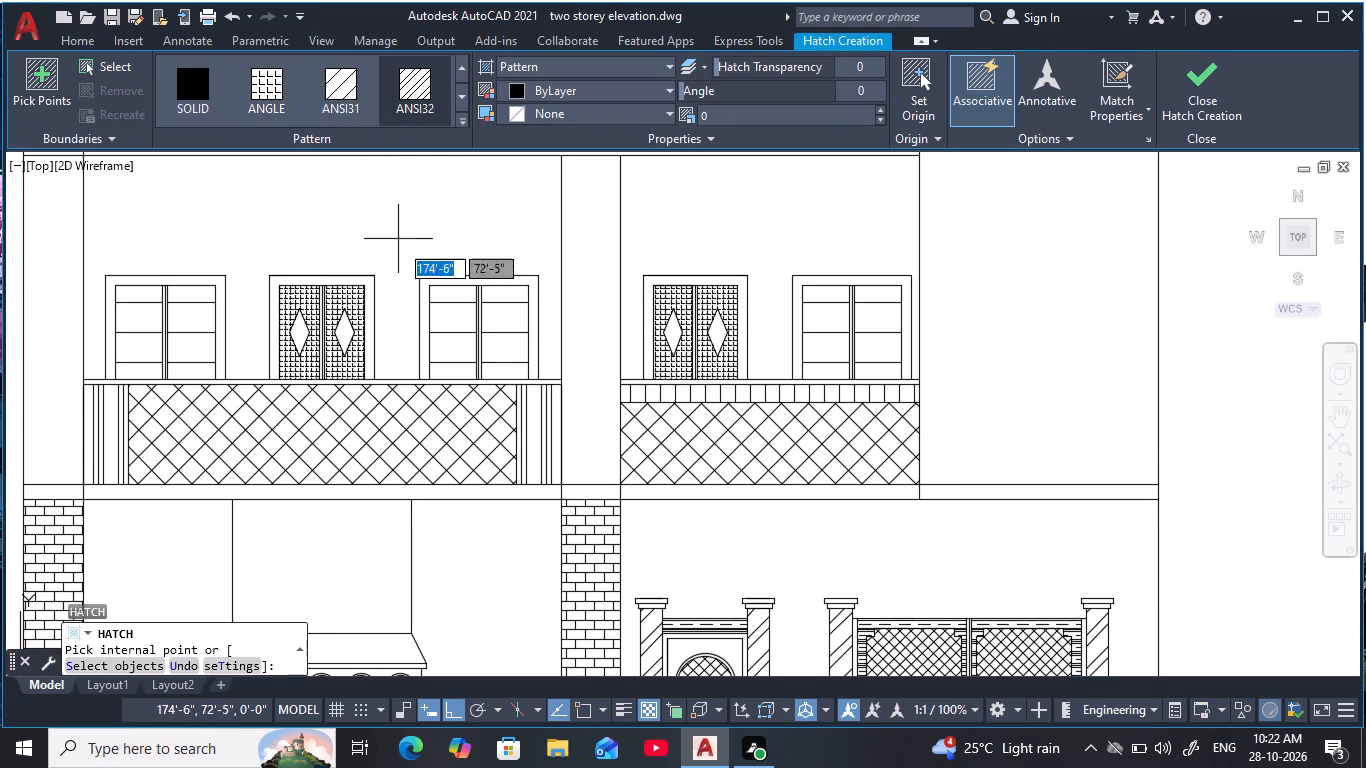
pyautogui.scroll(2, 423, 288)
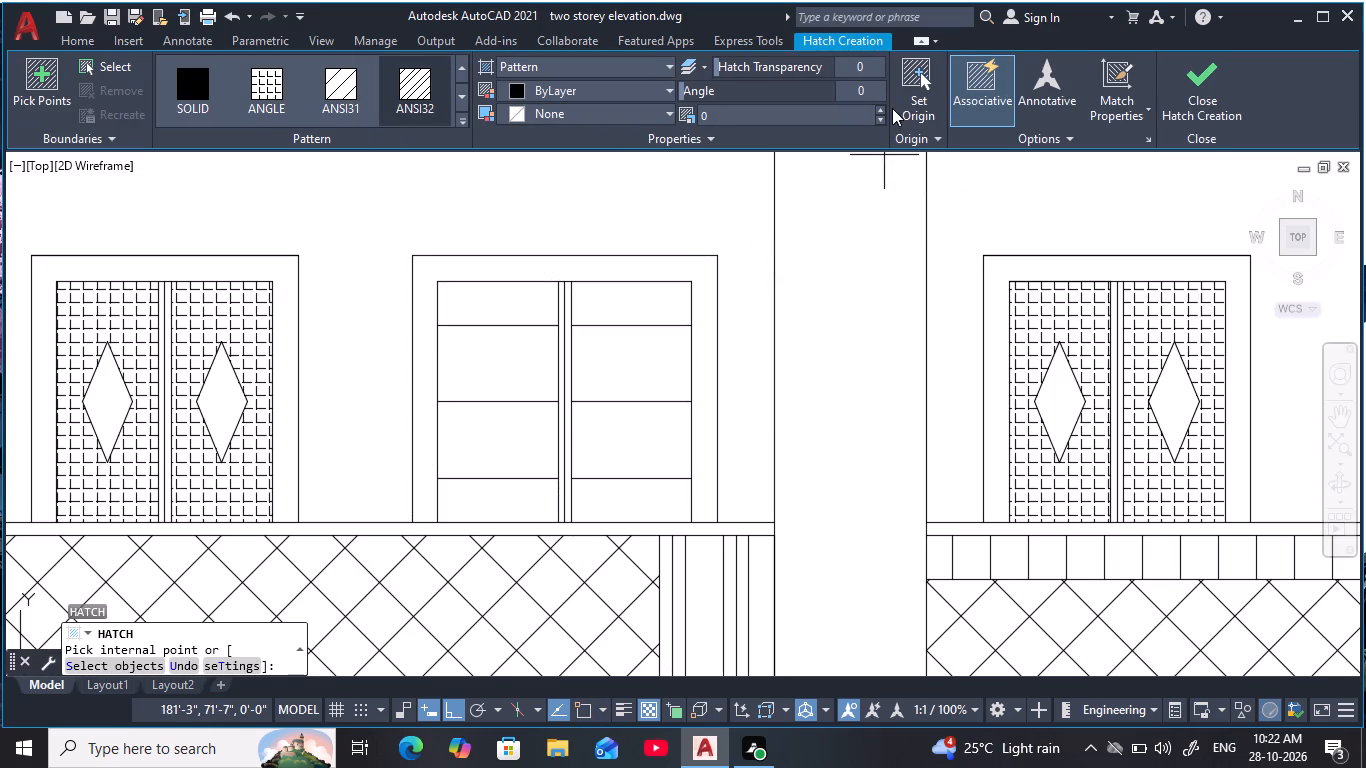
pyautogui.click(420, 278)
pyautogui.moveTo(351, 306); pyautogui.dragTo(722, 304, button='middle')
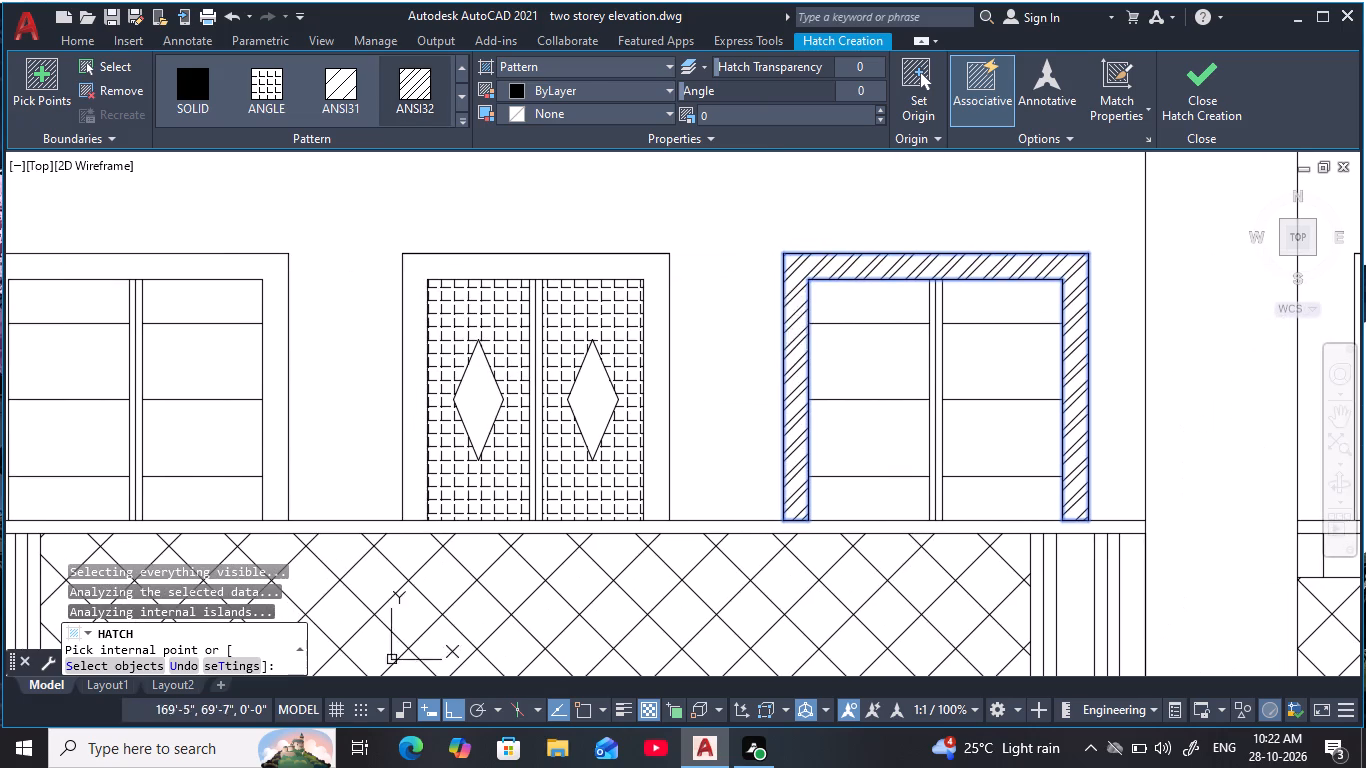
pyautogui.click(645, 269)
pyautogui.moveTo(415, 314); pyautogui.dragTo(746, 309, button='middle')
pyautogui.click(591, 261)
pyautogui.scroll(-1, 965, 286)
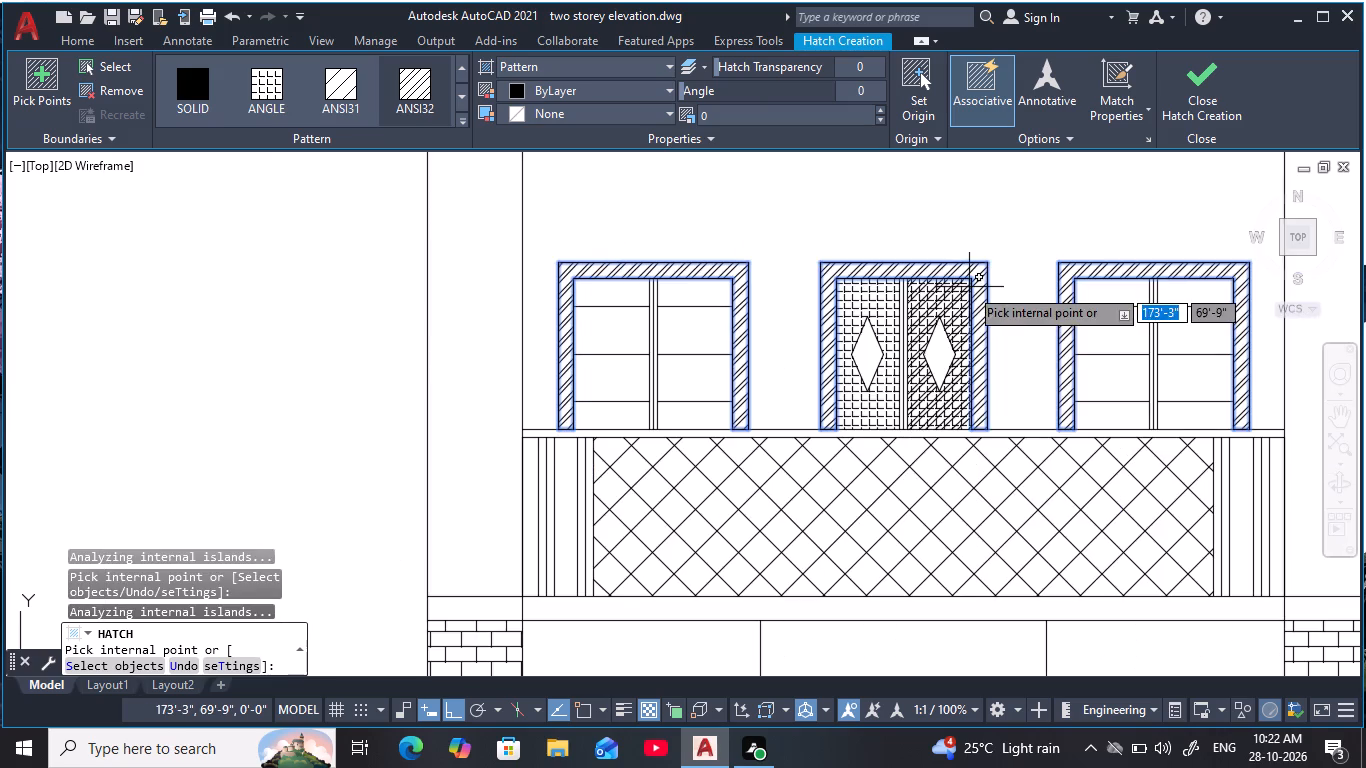
pyautogui.moveTo(969, 287); pyautogui.dragTo(375, 303, button='middle')
pyautogui.scroll(1, 842, 301)
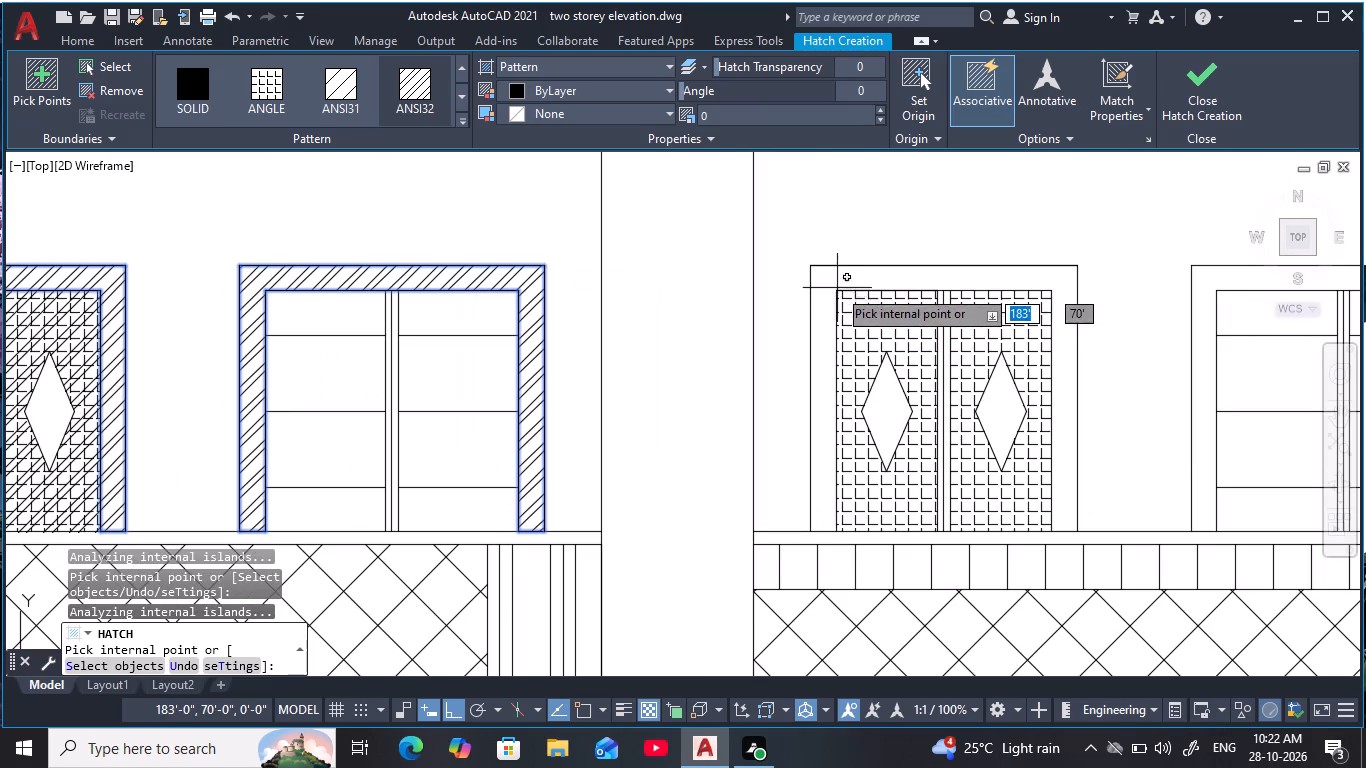
pyautogui.click(831, 281)
pyautogui.moveTo(975, 287); pyautogui.dragTo(484, 266, button='middle')
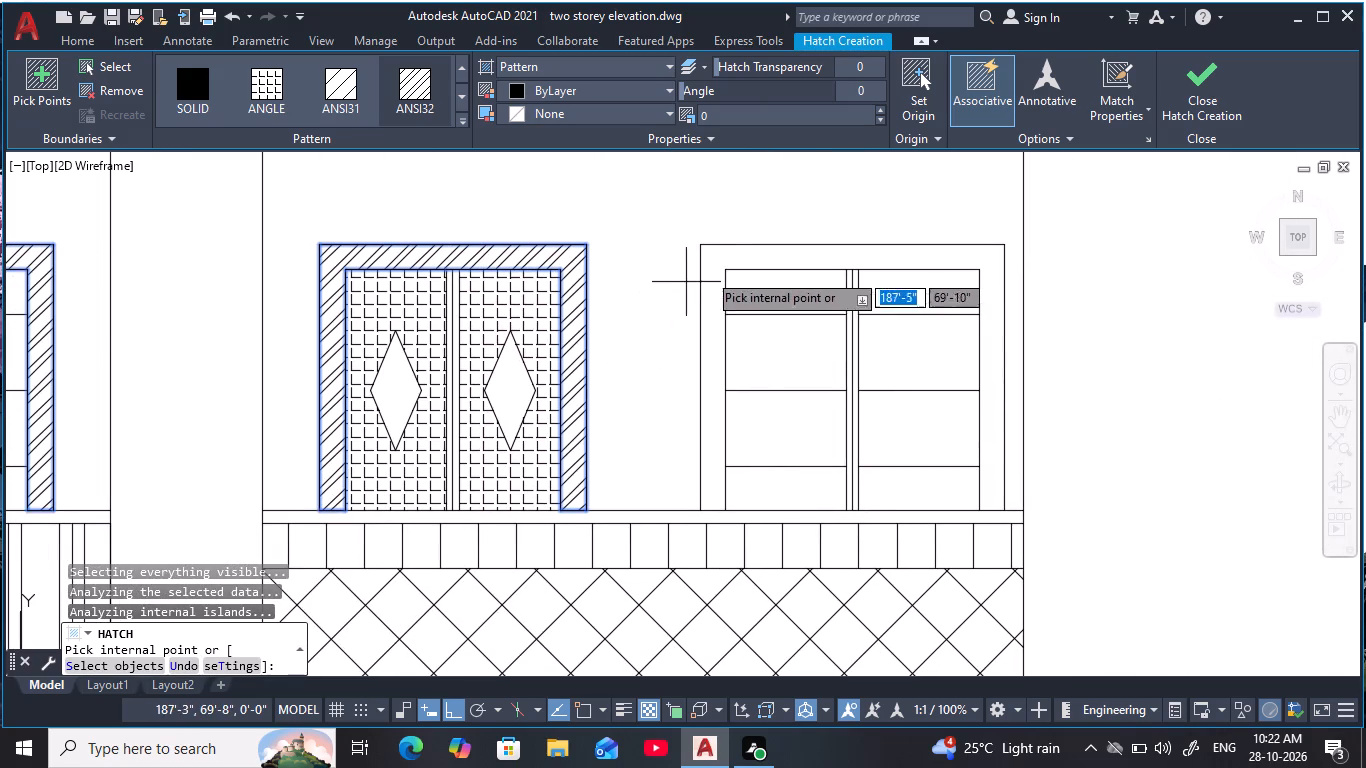
pyautogui.click(718, 265)
pyautogui.press('Escape')
pyautogui.press('Escape')
pyautogui.scroll(-2, 657, 278)
pyautogui.moveTo(657, 277); pyautogui.dragTo(787, 270, button='middle')
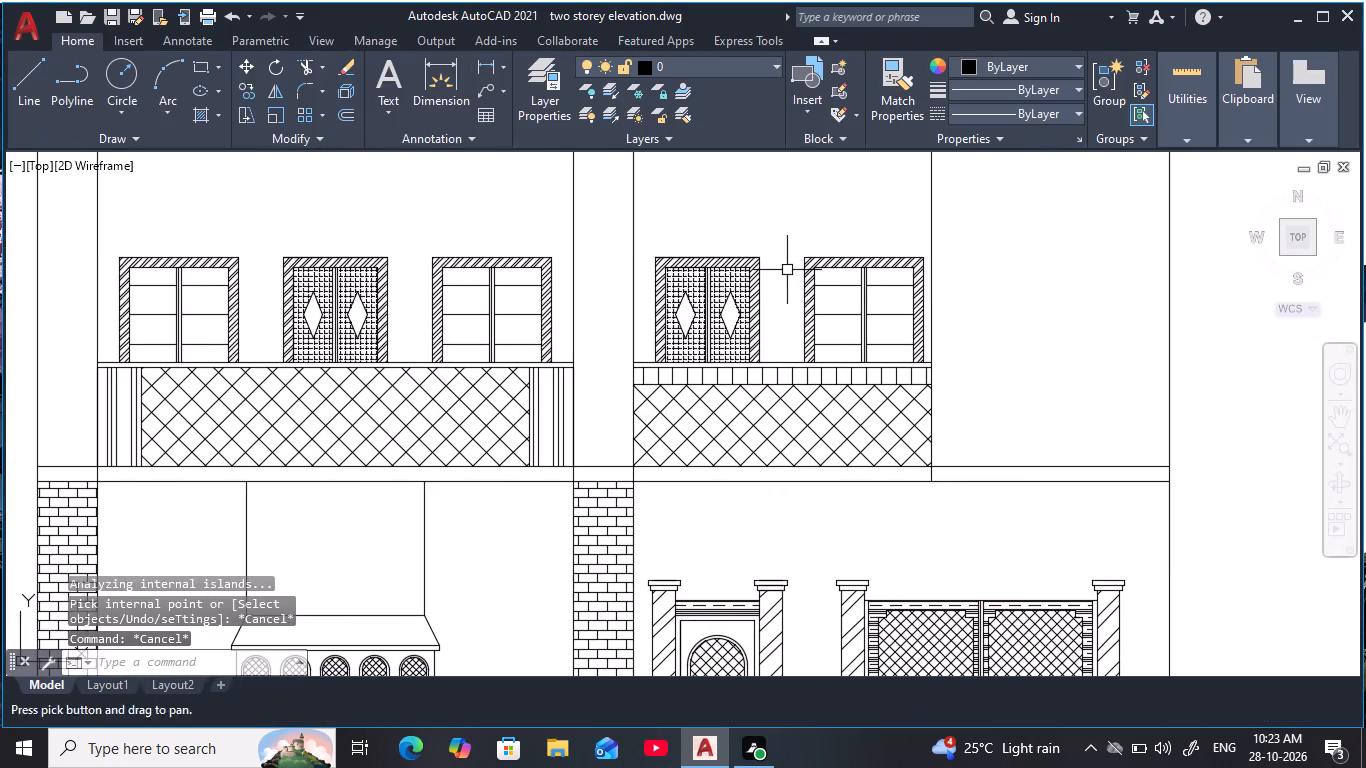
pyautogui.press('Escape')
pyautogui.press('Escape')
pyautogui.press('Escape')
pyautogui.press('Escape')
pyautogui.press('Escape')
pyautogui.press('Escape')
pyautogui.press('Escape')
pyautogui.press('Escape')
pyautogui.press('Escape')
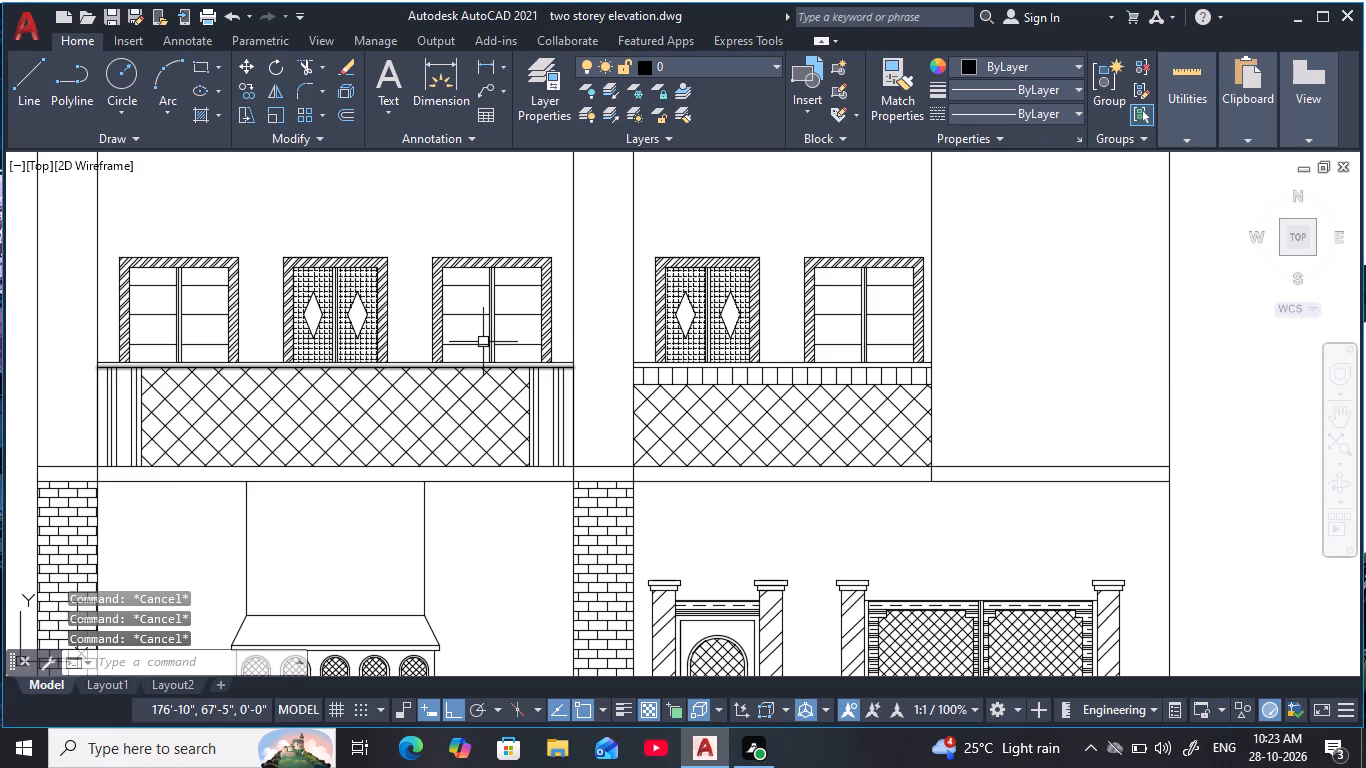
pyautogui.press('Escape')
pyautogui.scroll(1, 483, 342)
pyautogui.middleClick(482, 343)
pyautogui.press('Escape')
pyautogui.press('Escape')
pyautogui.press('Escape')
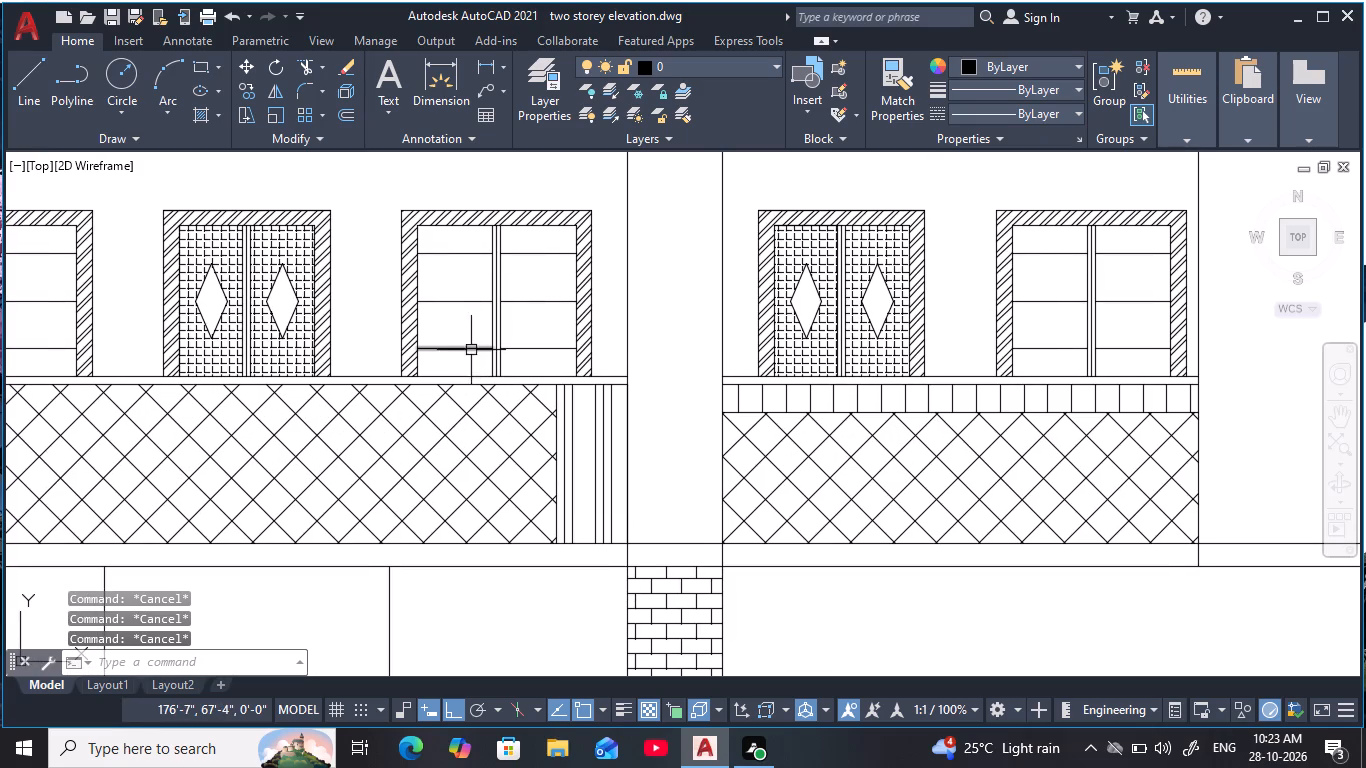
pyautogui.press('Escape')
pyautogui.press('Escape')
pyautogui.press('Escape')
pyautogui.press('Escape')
# Draw a long horizontal rectangle about 24'-10" by 1'-6" inside the roof parapet band above the upper floor.
pyautogui.scroll(-2, 357, 337)
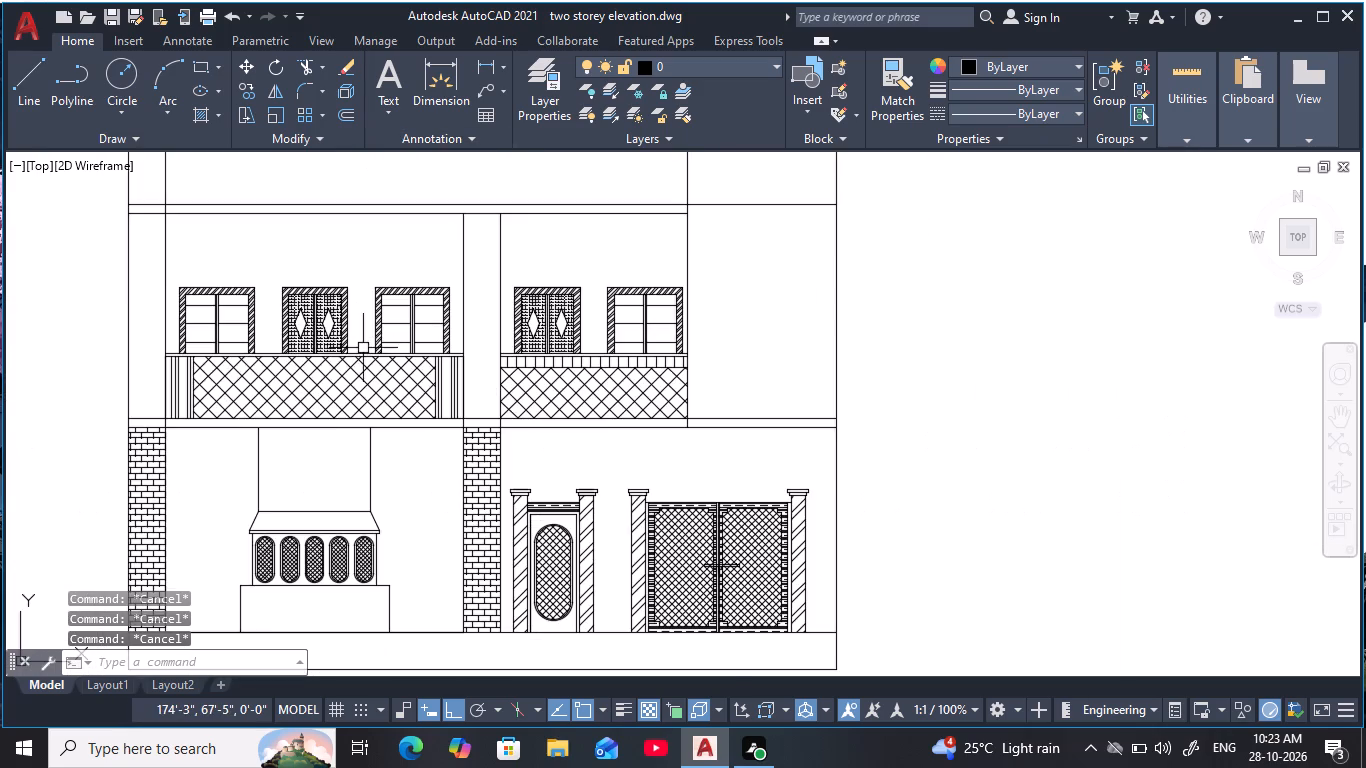
pyautogui.scroll(-2, 363, 348)
pyautogui.moveTo(377, 356); pyautogui.dragTo(406, 360, button='middle')
pyautogui.scroll(1, 407, 360)
pyautogui.moveTo(407, 360); pyautogui.dragTo(497, 374, button='middle')
pyautogui.press('Escape')
pyautogui.press('Escape')
pyautogui.press('Escape')
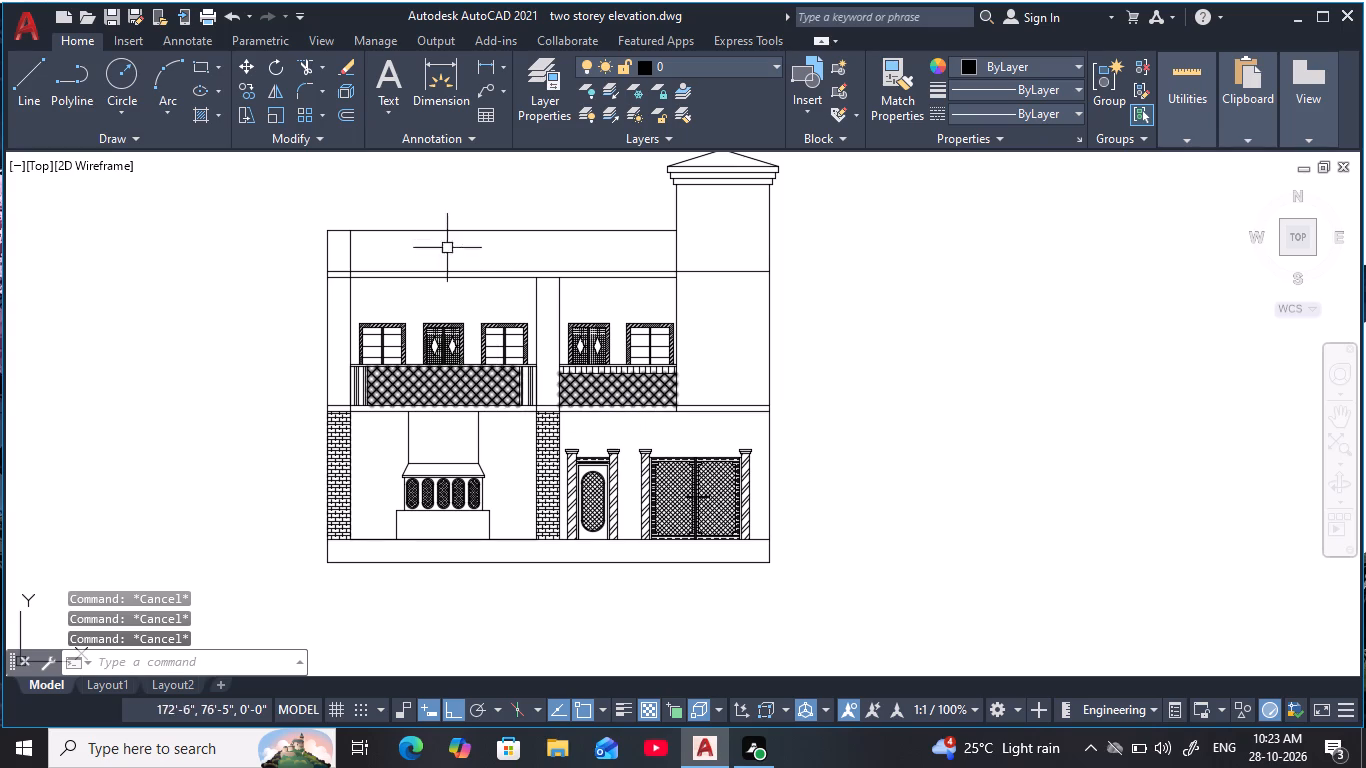
pyautogui.scroll(1, 424, 256)
pyautogui.moveTo(424, 256); pyautogui.dragTo(398, 282, button='middle')
pyautogui.press('Escape')
pyautogui.write('rec')
pyautogui.press('space')
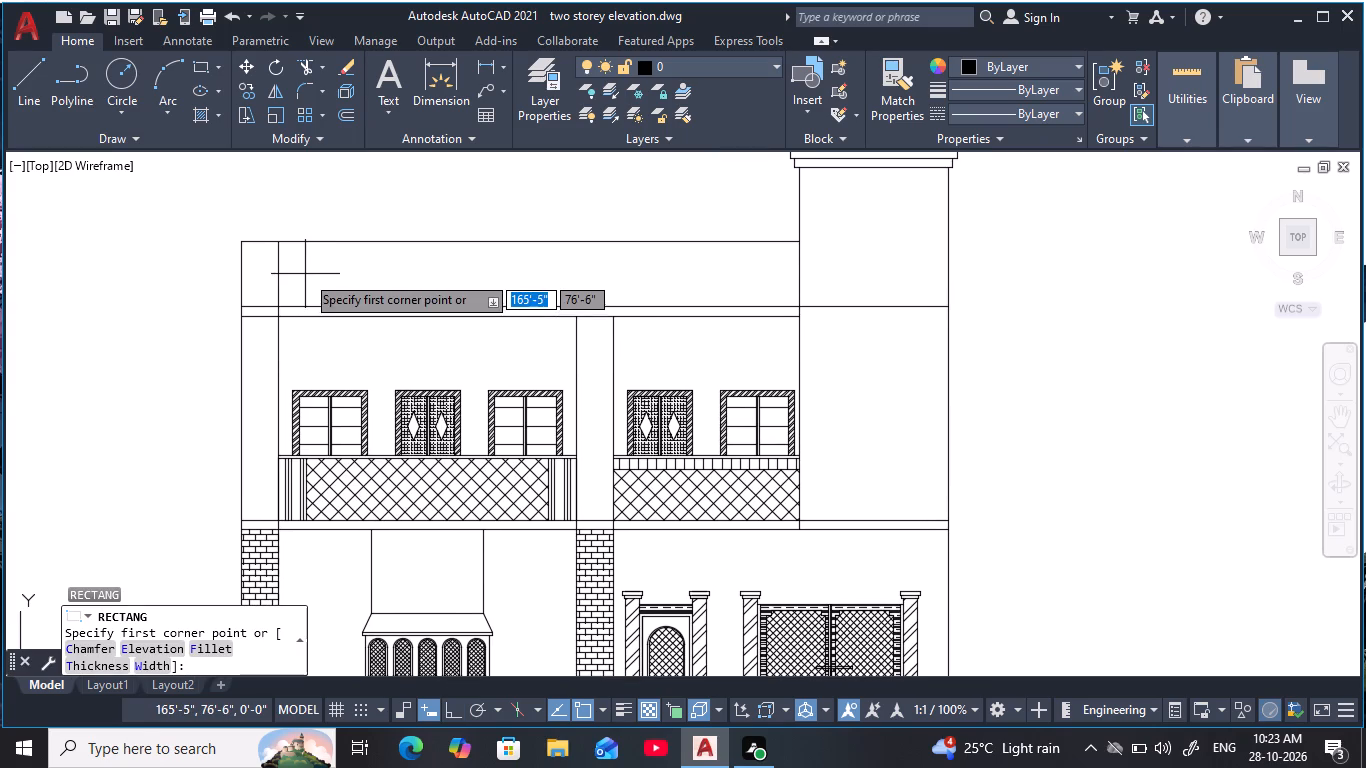
pyautogui.click(305, 259)
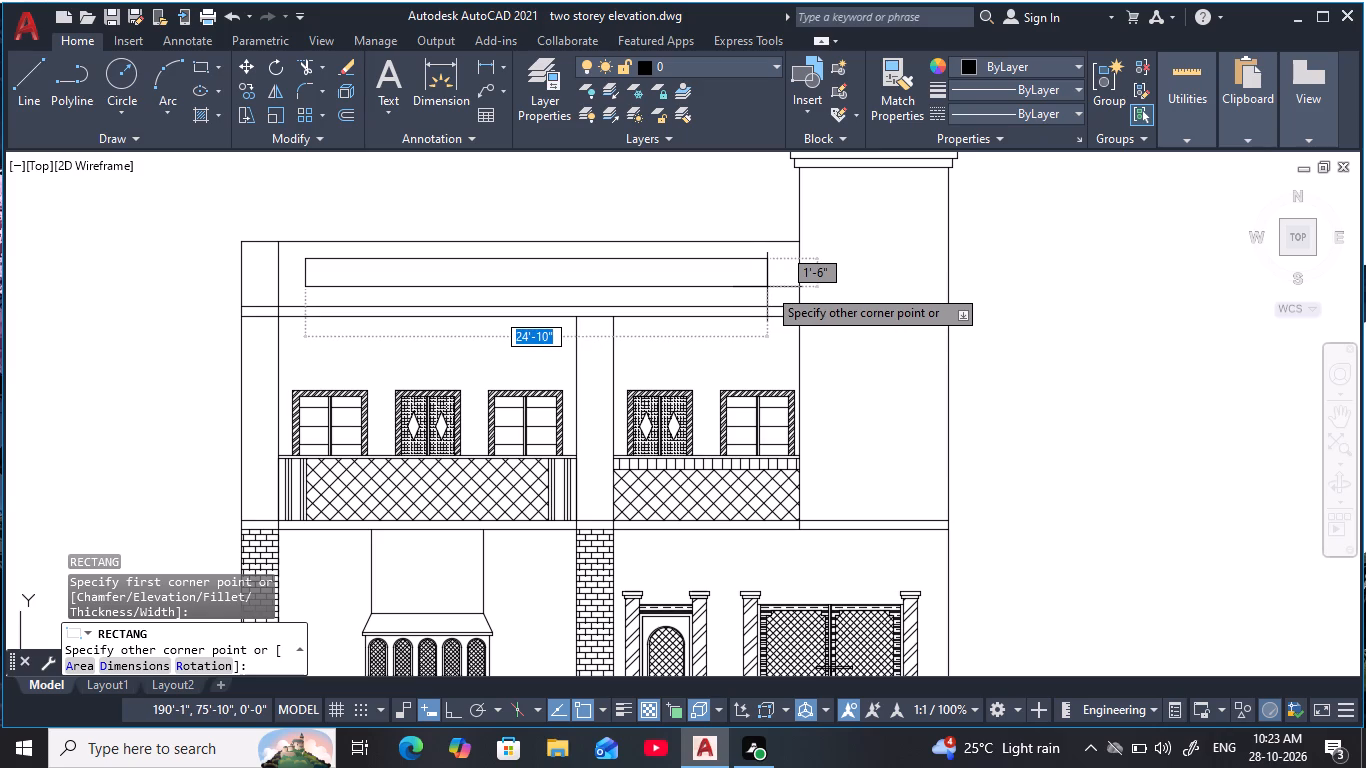
pyautogui.click(767, 287)
pyautogui.press('Escape')
pyautogui.press('Escape')
pyautogui.press('Escape')
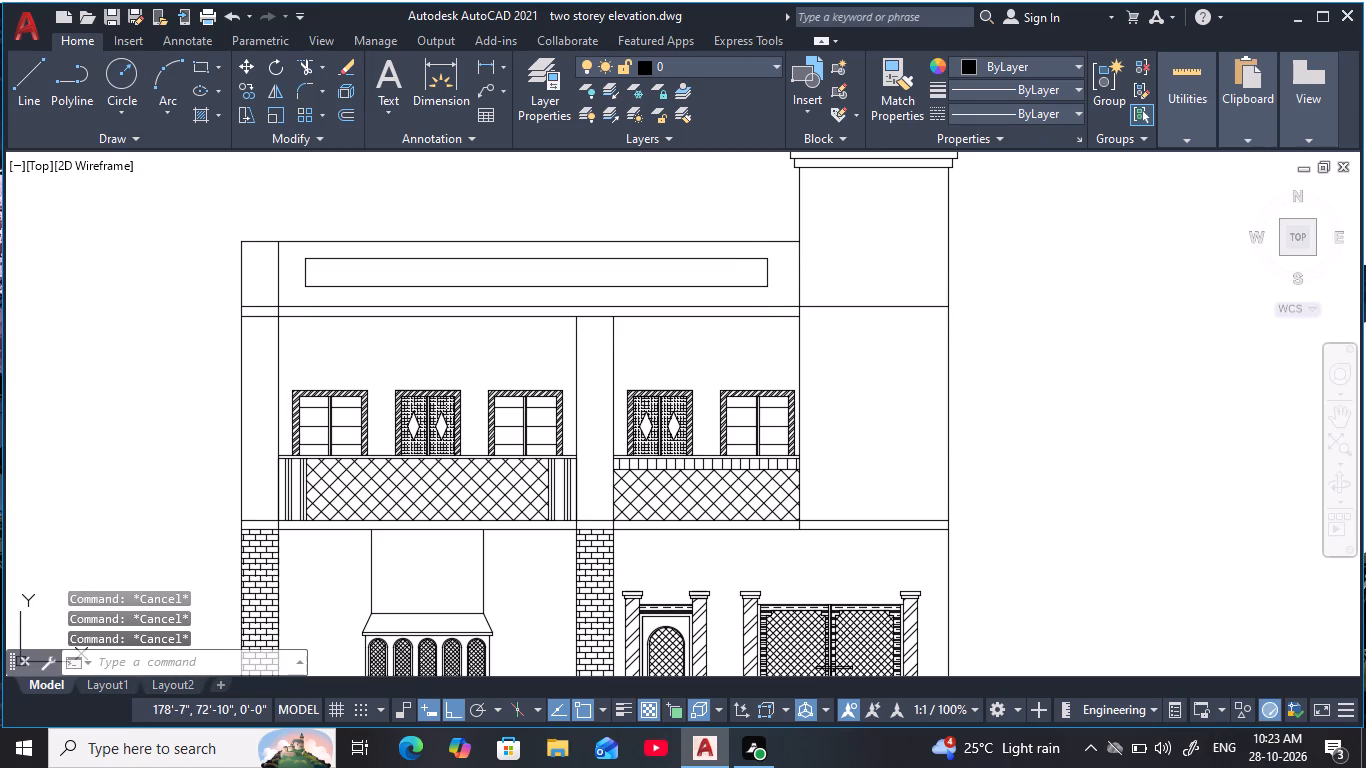
pyautogui.press('Escape')
pyautogui.press('Escape')
pyautogui.press('Escape')
pyautogui.press('Escape')
pyautogui.press('Escape')
pyautogui.press('Escape')
pyautogui.press('Escape')
pyautogui.press('Escape')
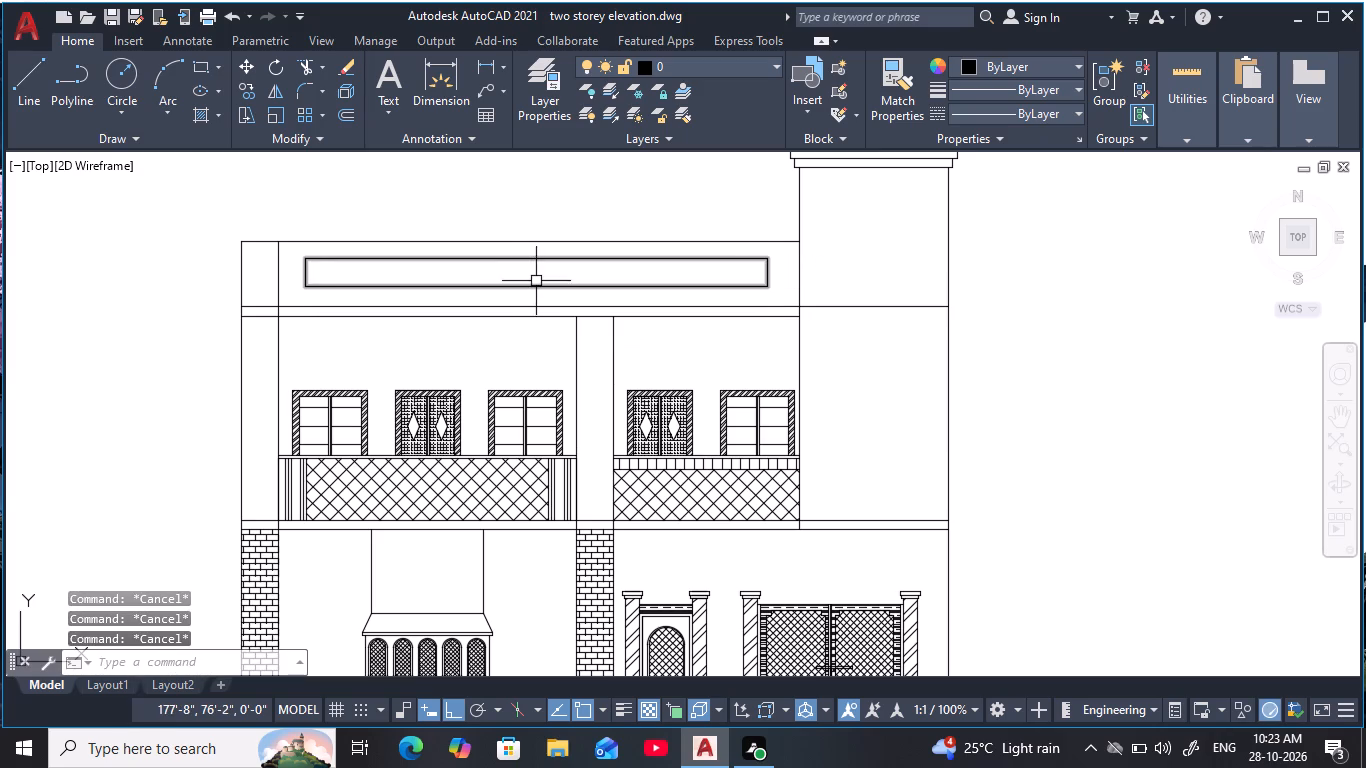
# Set up a hatch with the CORK pattern at scale 1 and preview it in the long parapet rectangle.
pyautogui.write('h')
pyautogui.press('space')
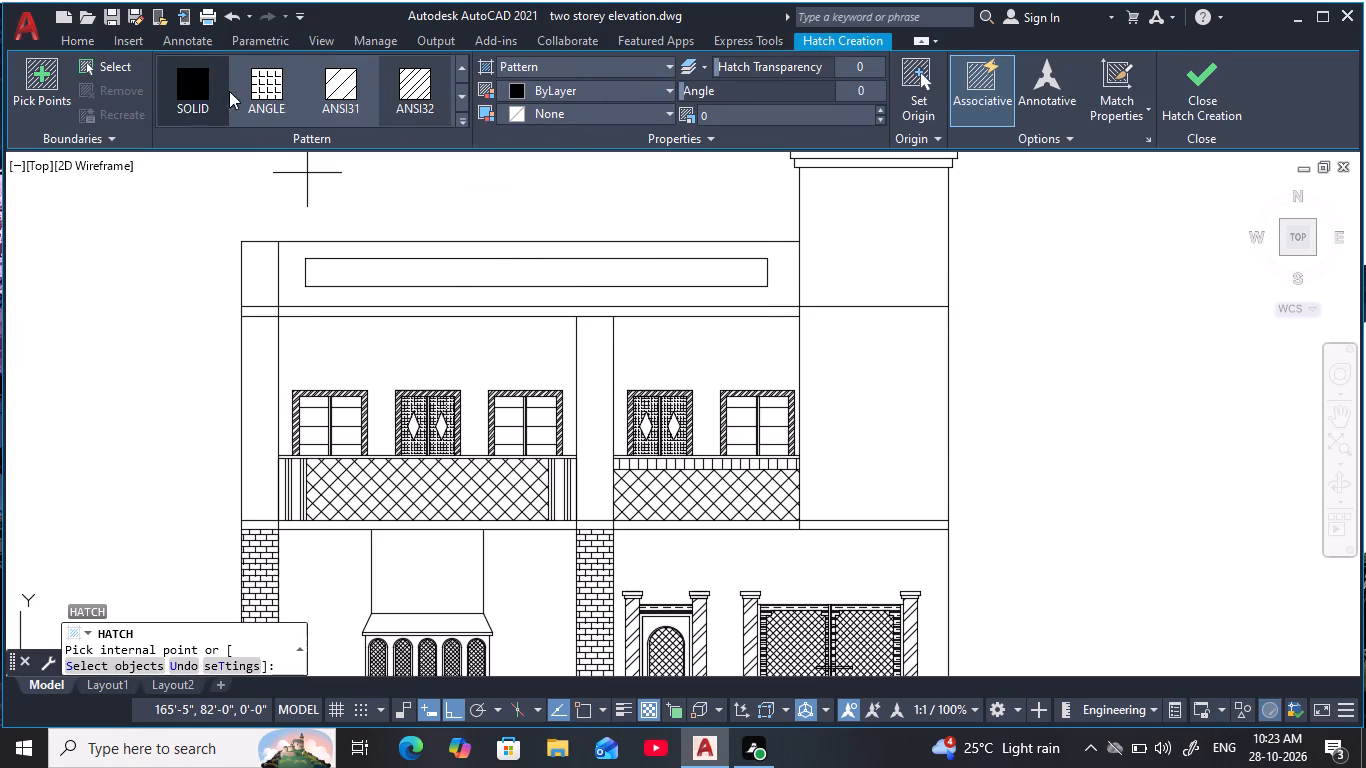
pyautogui.click(459, 118)
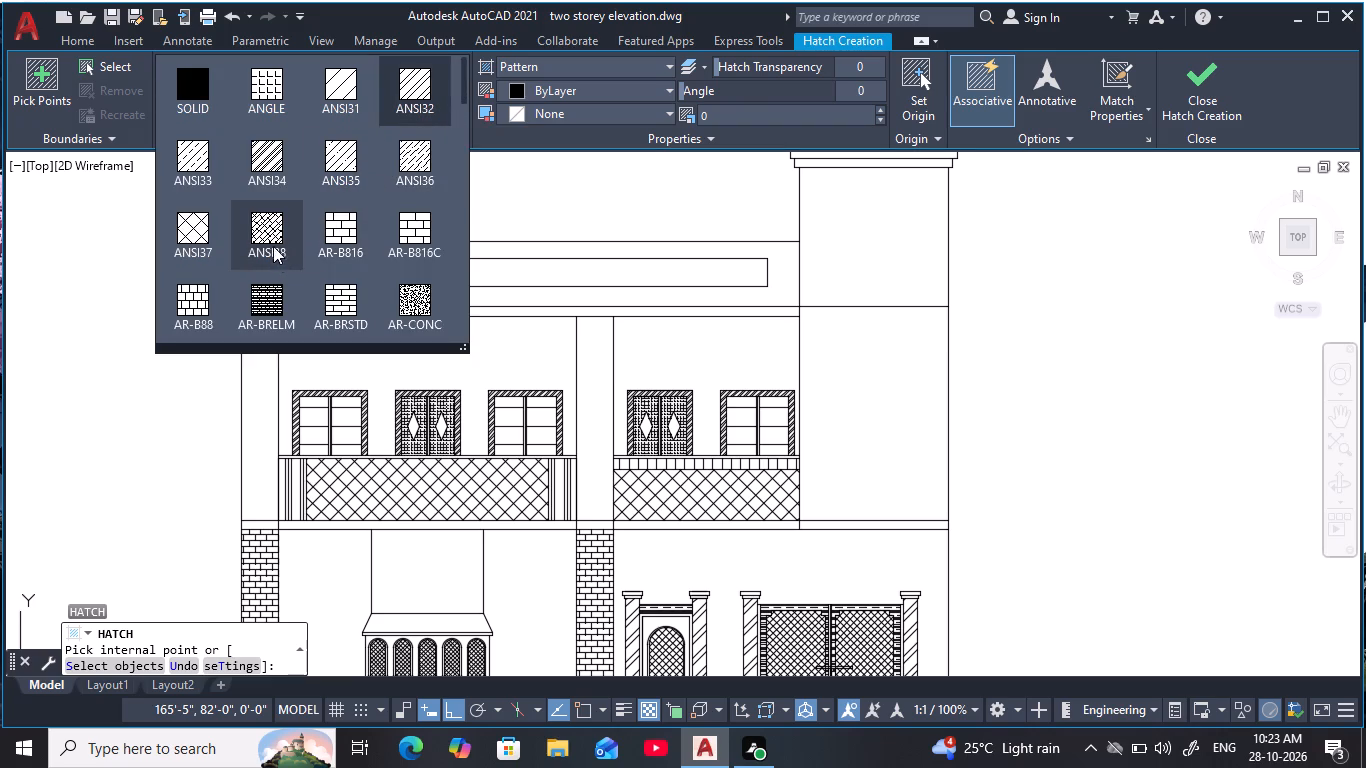
pyautogui.scroll(-1, 401, 231)
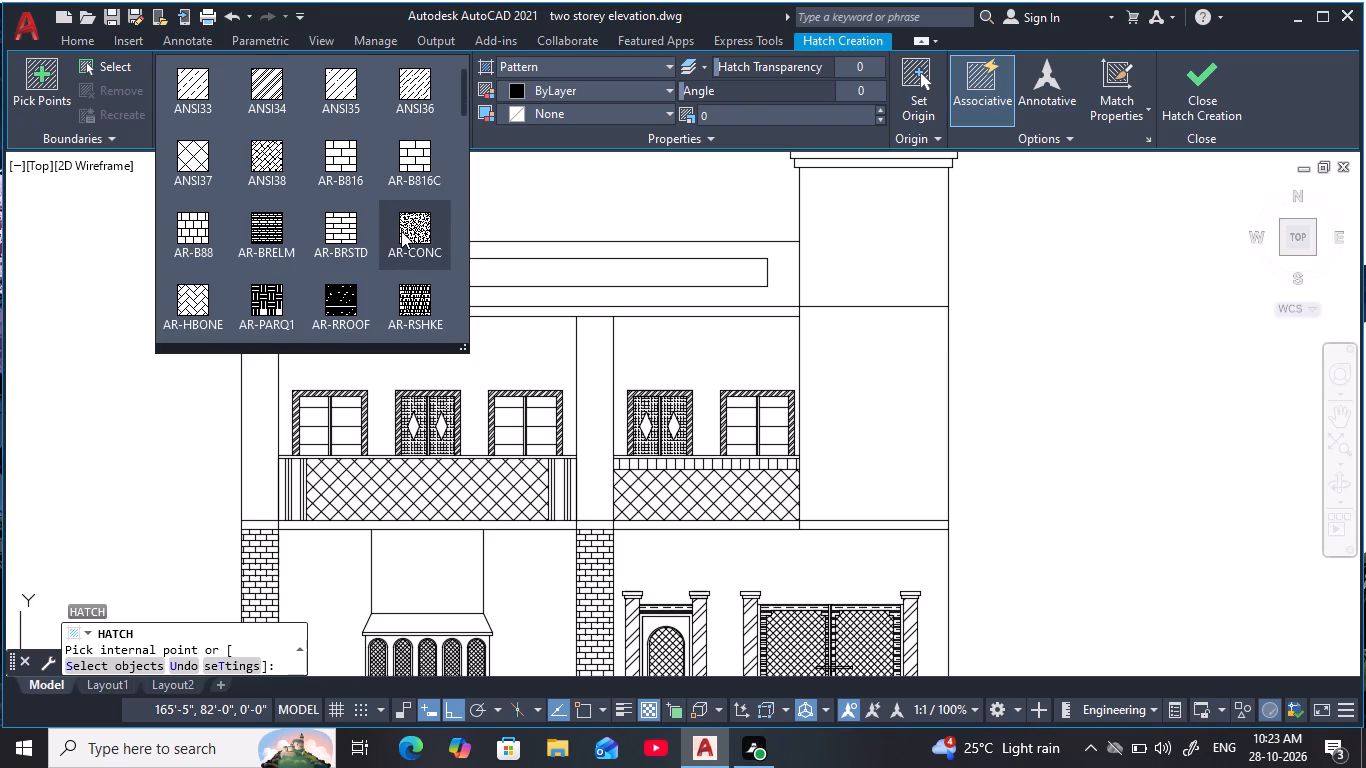
pyautogui.scroll(-1, 401, 231)
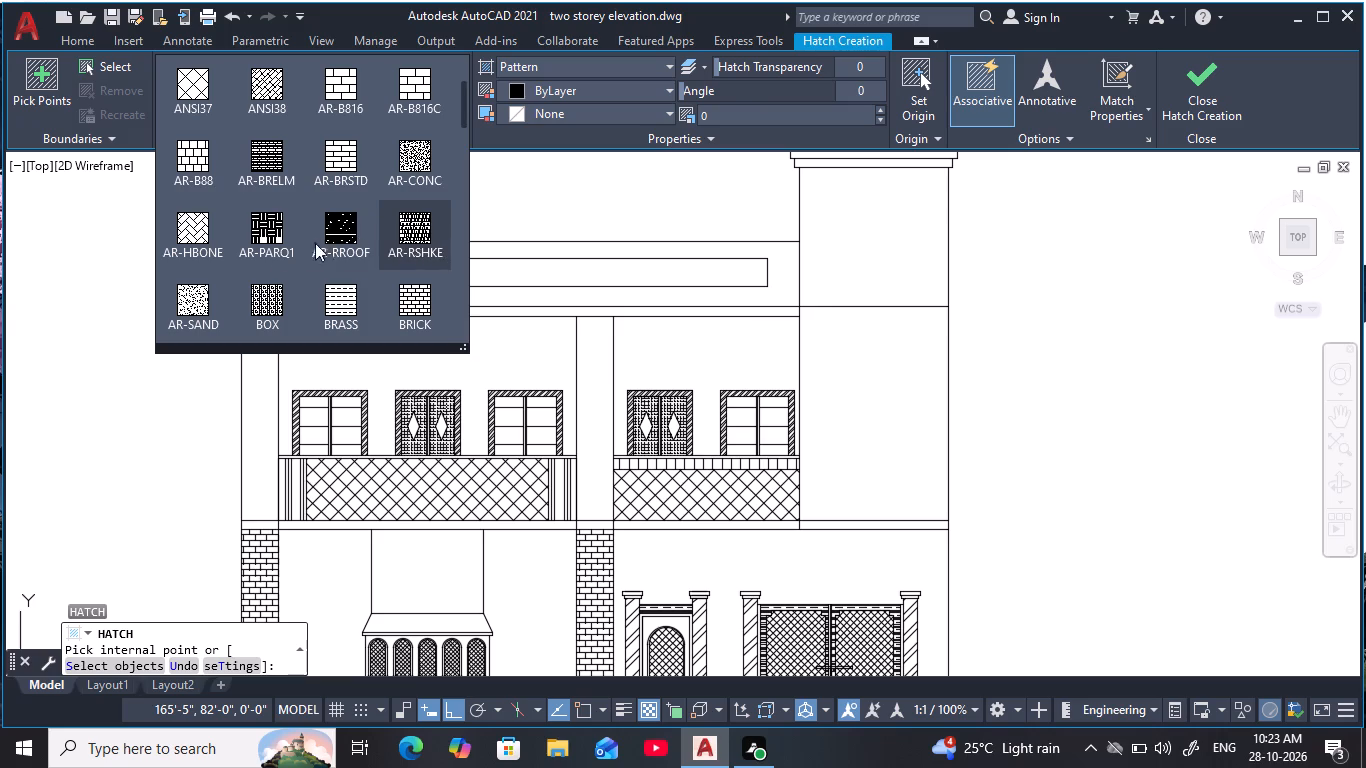
pyautogui.scroll(-2, 269, 252)
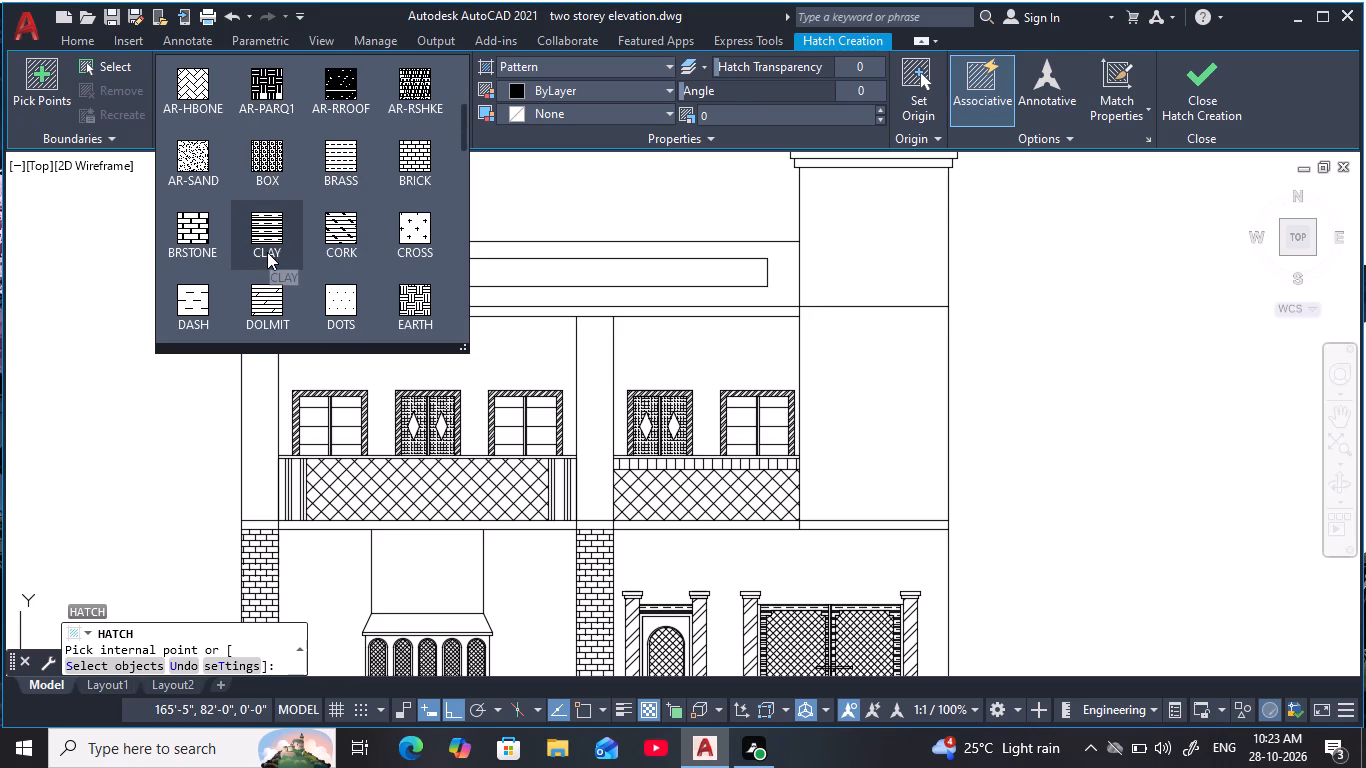
pyautogui.click(356, 219)
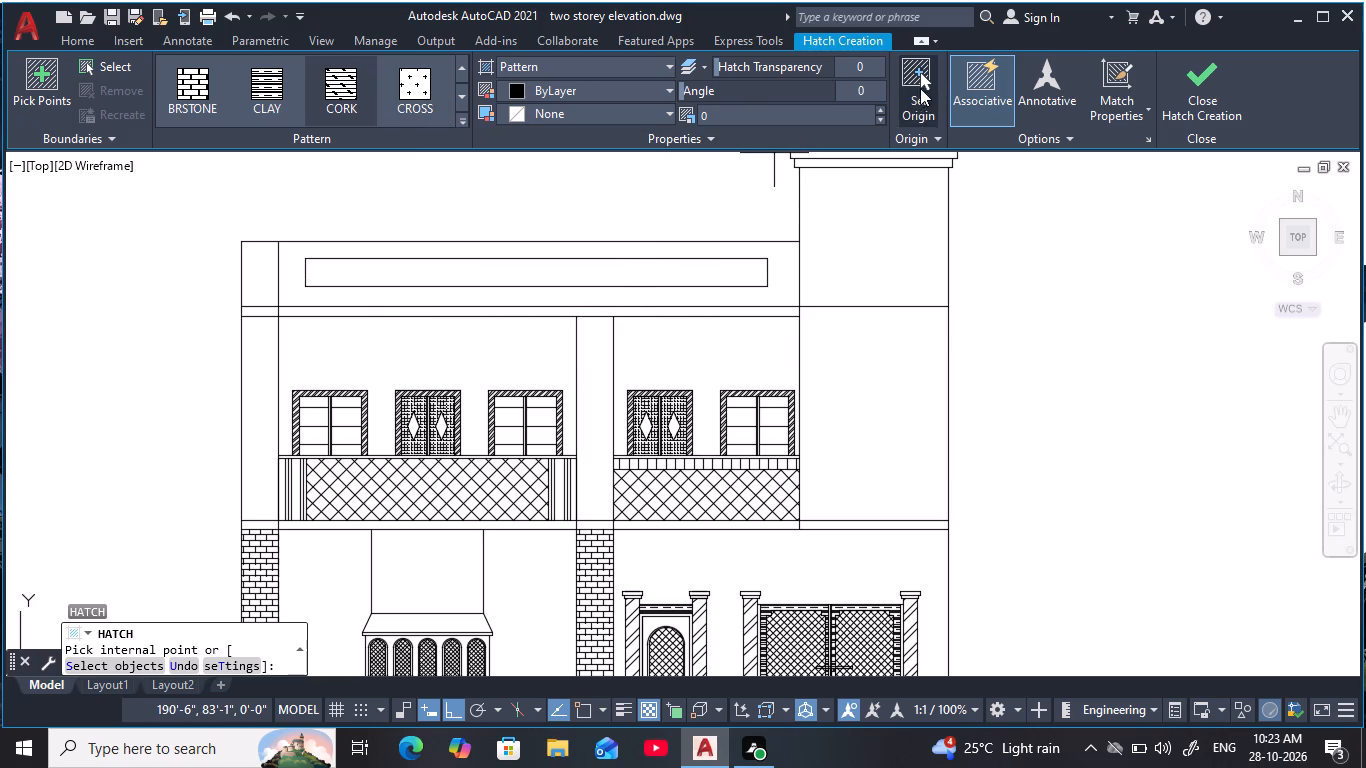
pyautogui.click(880, 106)
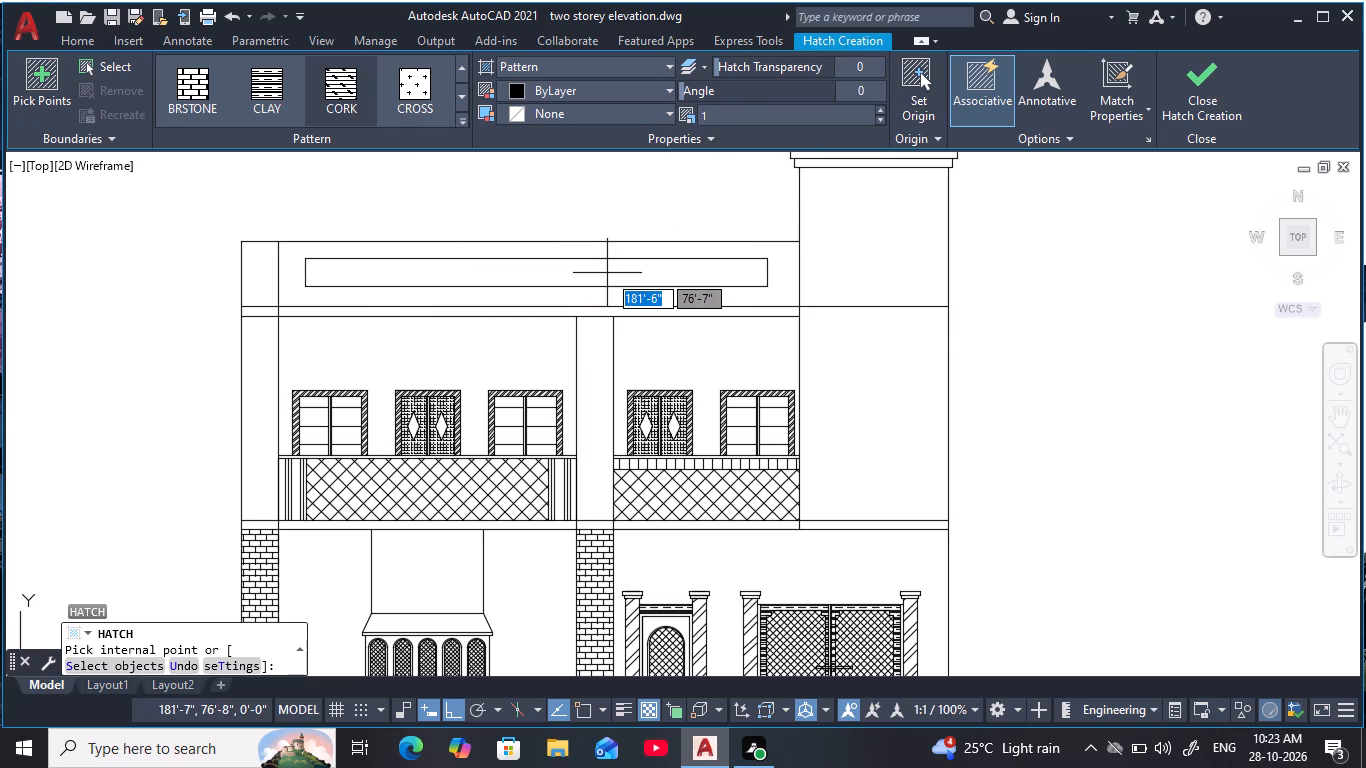
pyautogui.scroll(2, 605, 272)
pyautogui.scroll(-2, 605, 272)
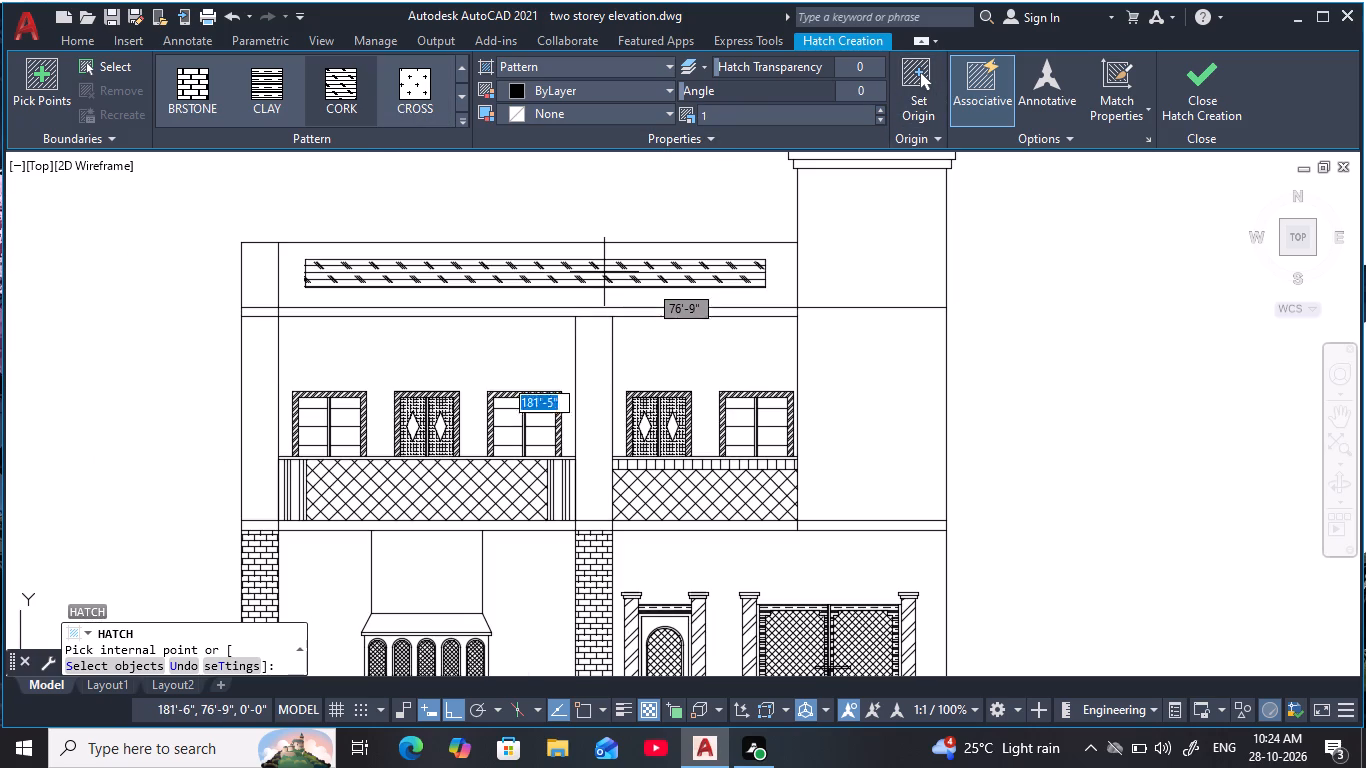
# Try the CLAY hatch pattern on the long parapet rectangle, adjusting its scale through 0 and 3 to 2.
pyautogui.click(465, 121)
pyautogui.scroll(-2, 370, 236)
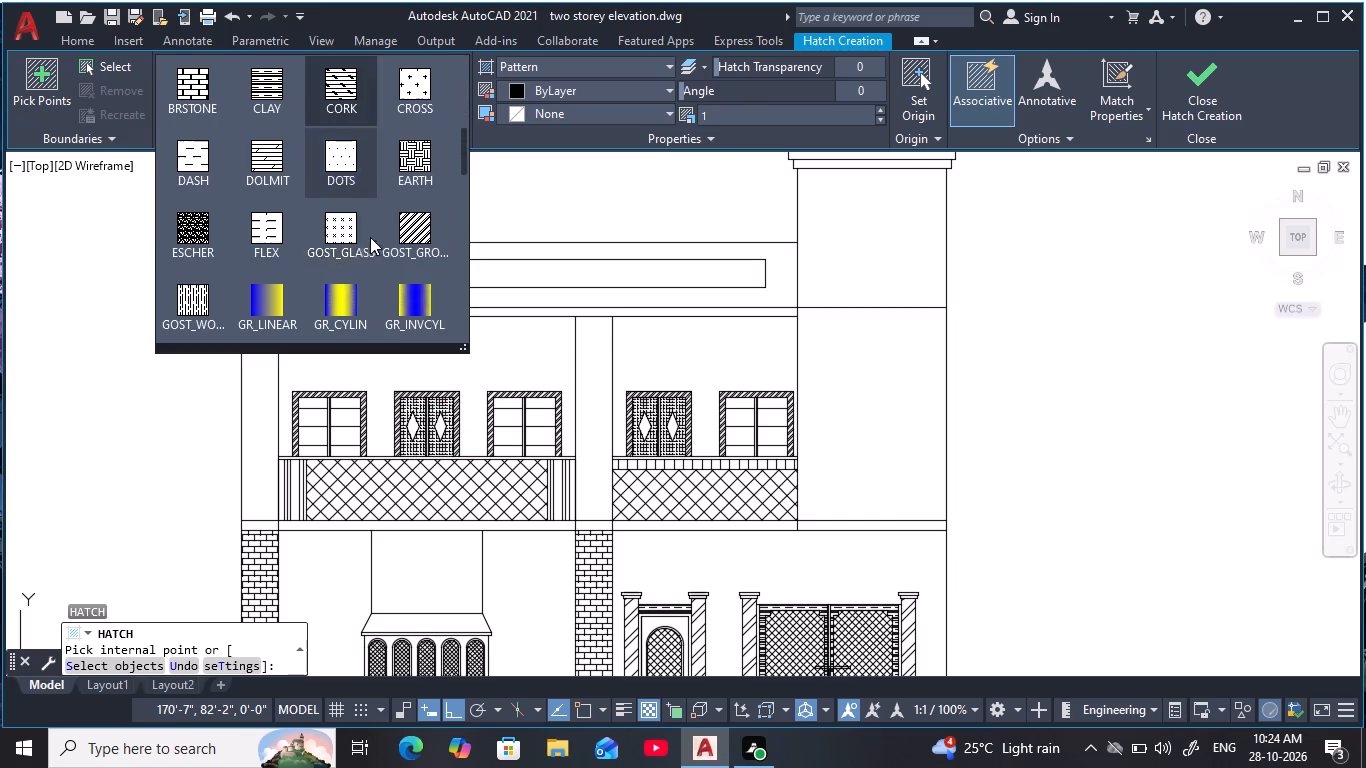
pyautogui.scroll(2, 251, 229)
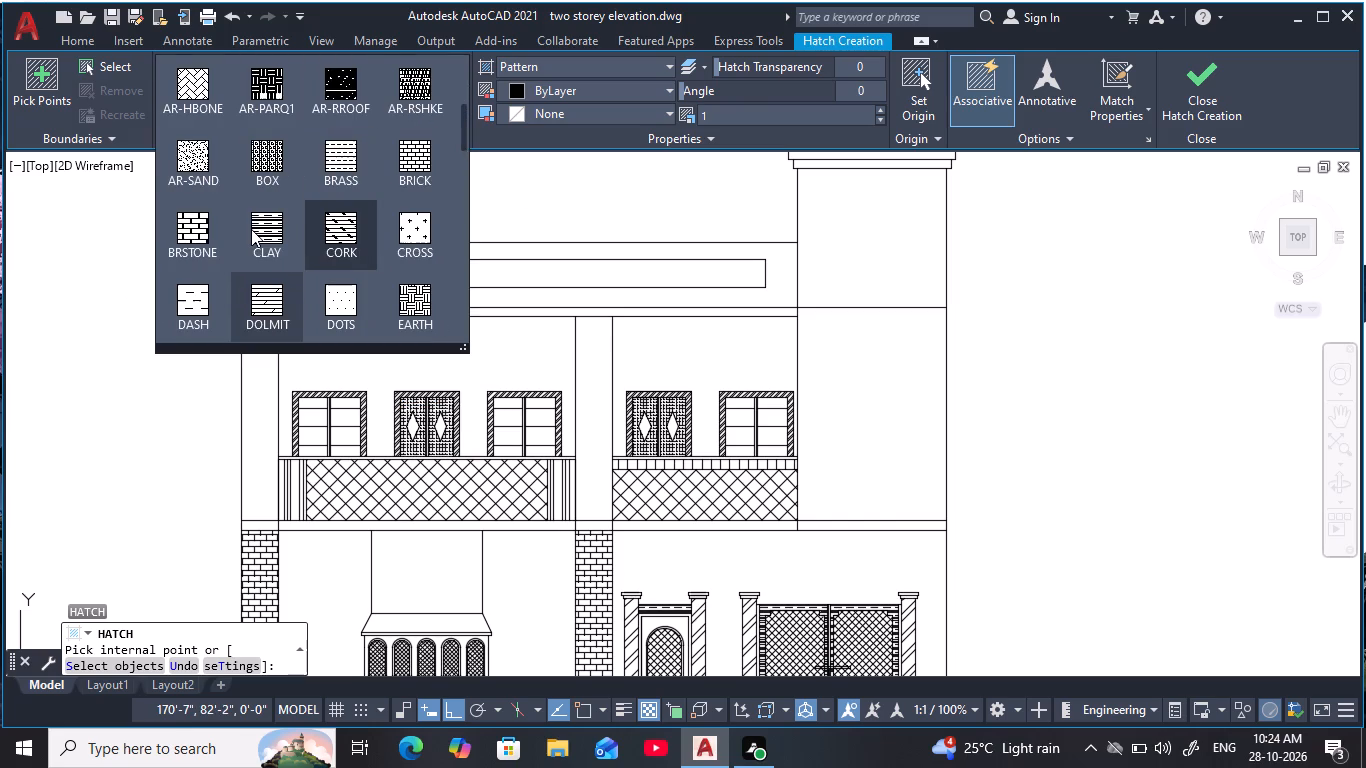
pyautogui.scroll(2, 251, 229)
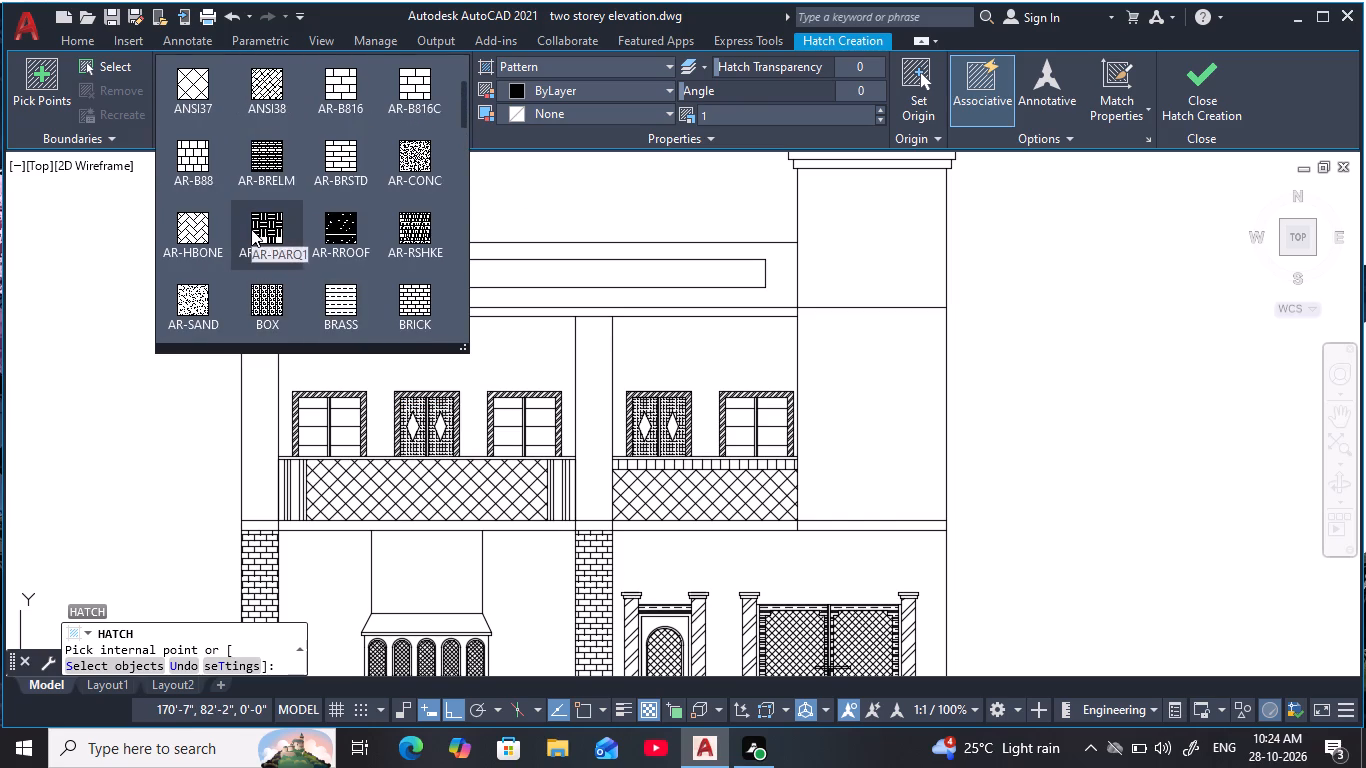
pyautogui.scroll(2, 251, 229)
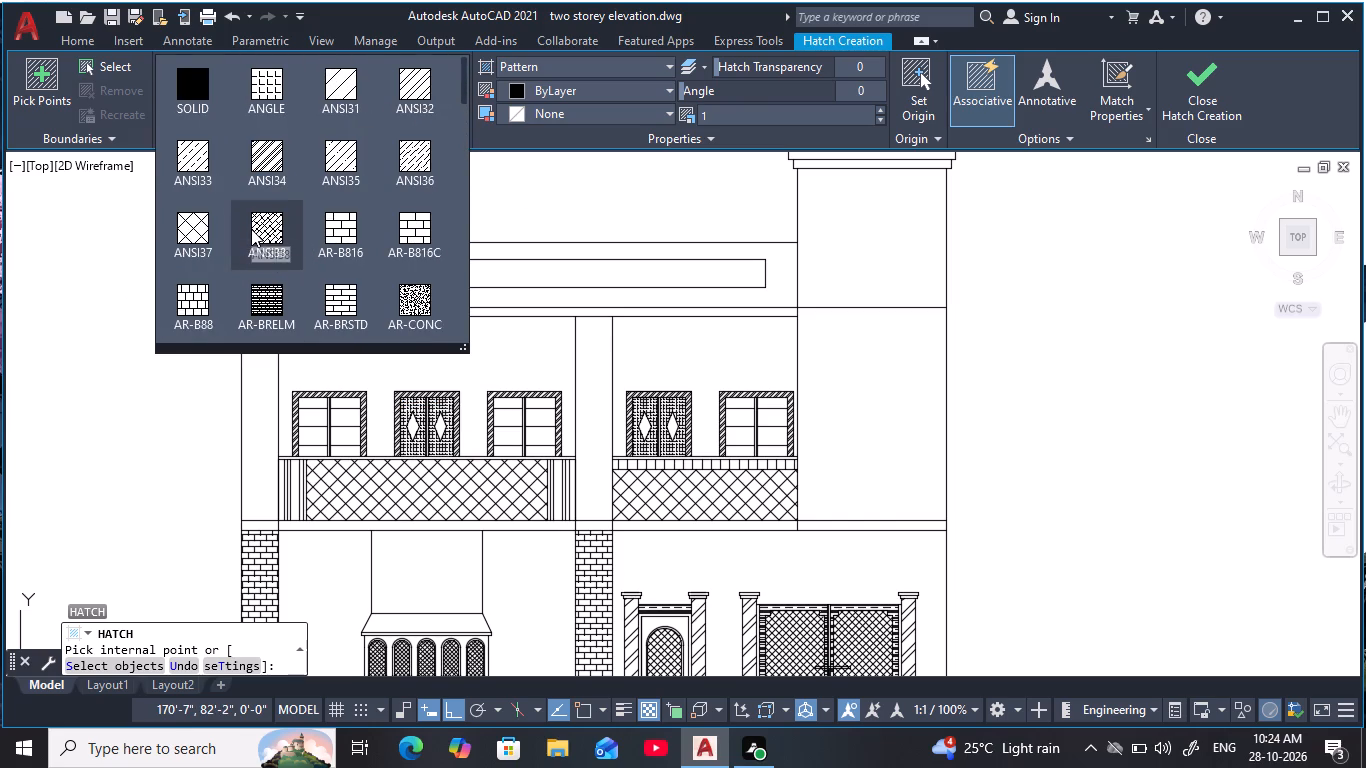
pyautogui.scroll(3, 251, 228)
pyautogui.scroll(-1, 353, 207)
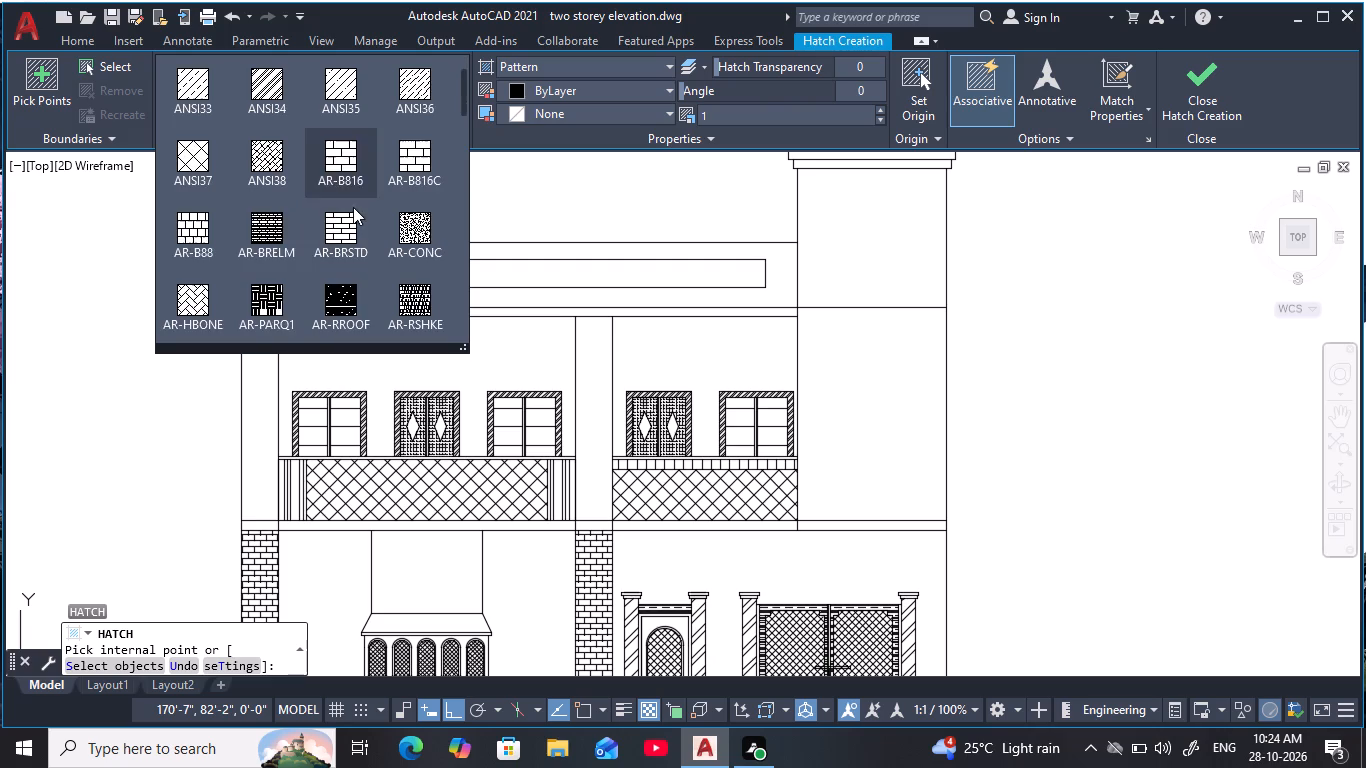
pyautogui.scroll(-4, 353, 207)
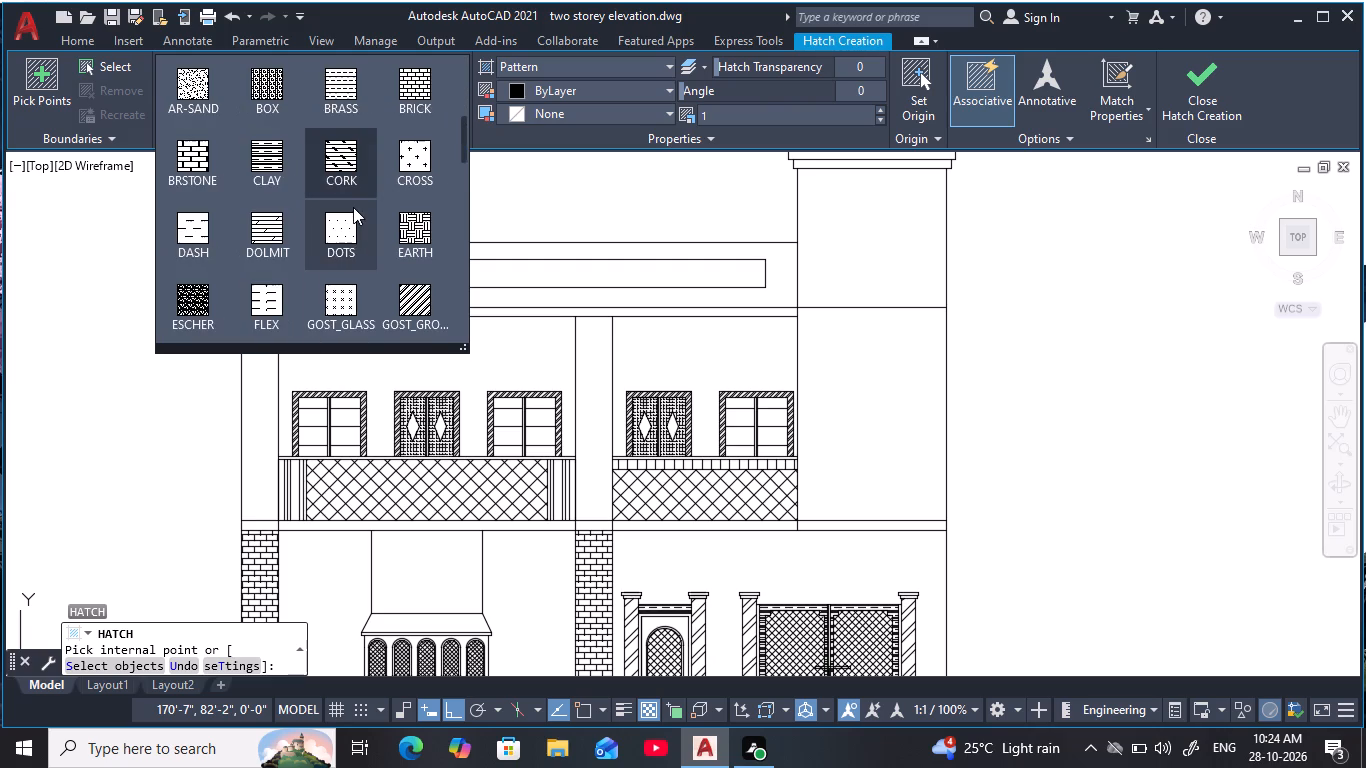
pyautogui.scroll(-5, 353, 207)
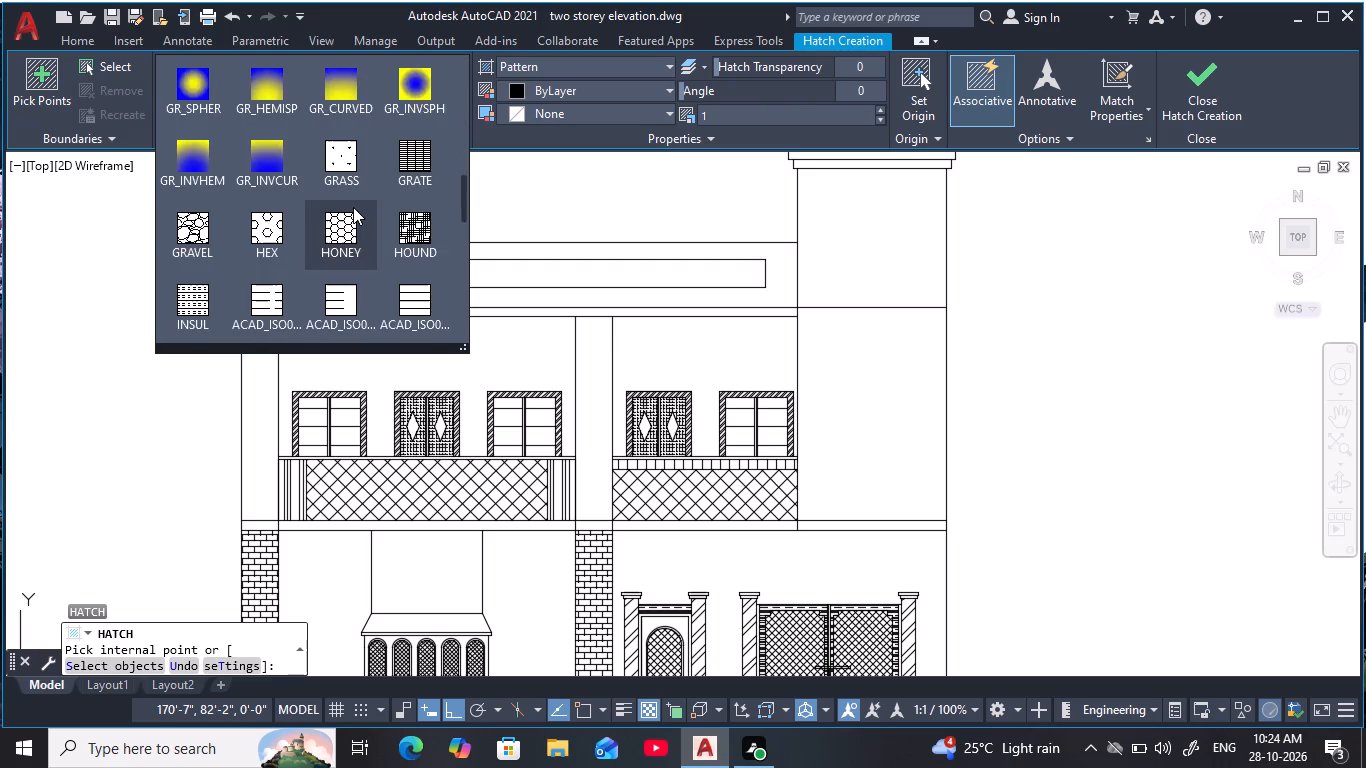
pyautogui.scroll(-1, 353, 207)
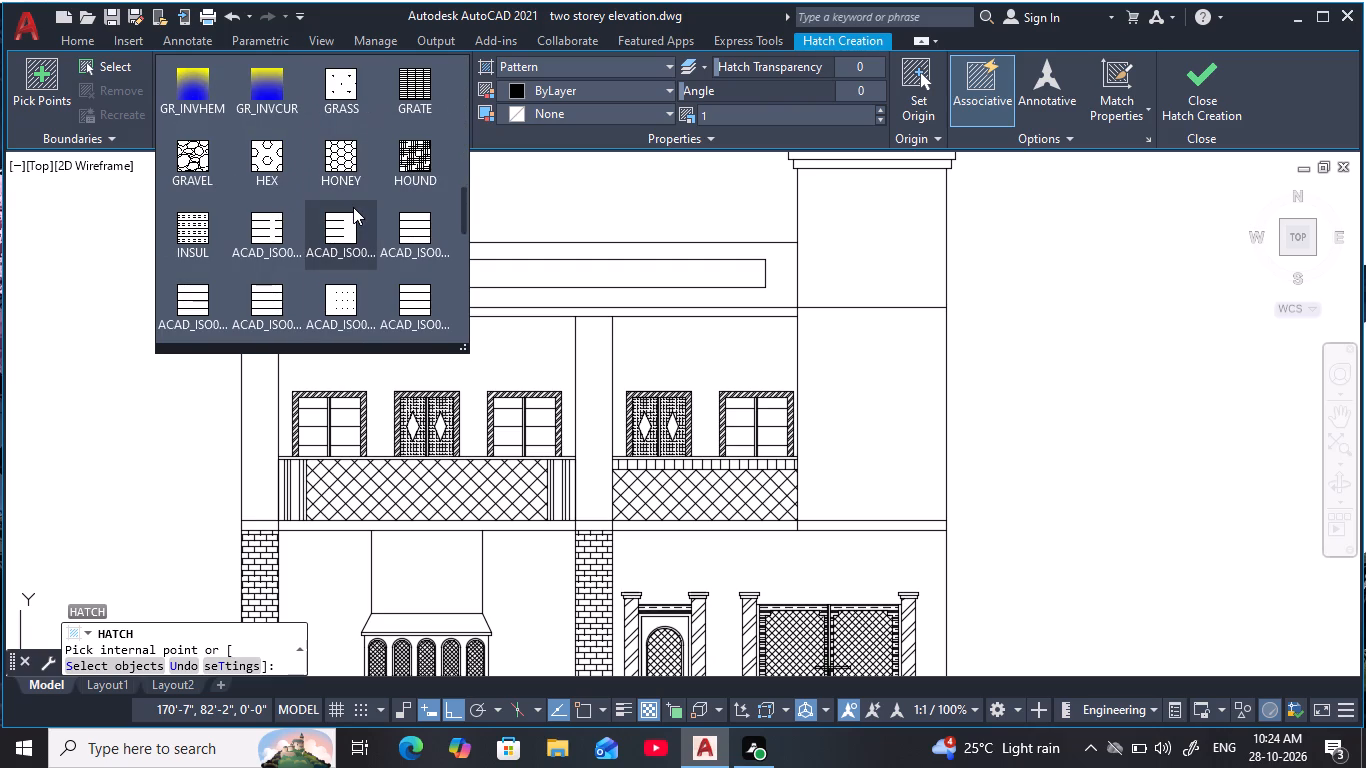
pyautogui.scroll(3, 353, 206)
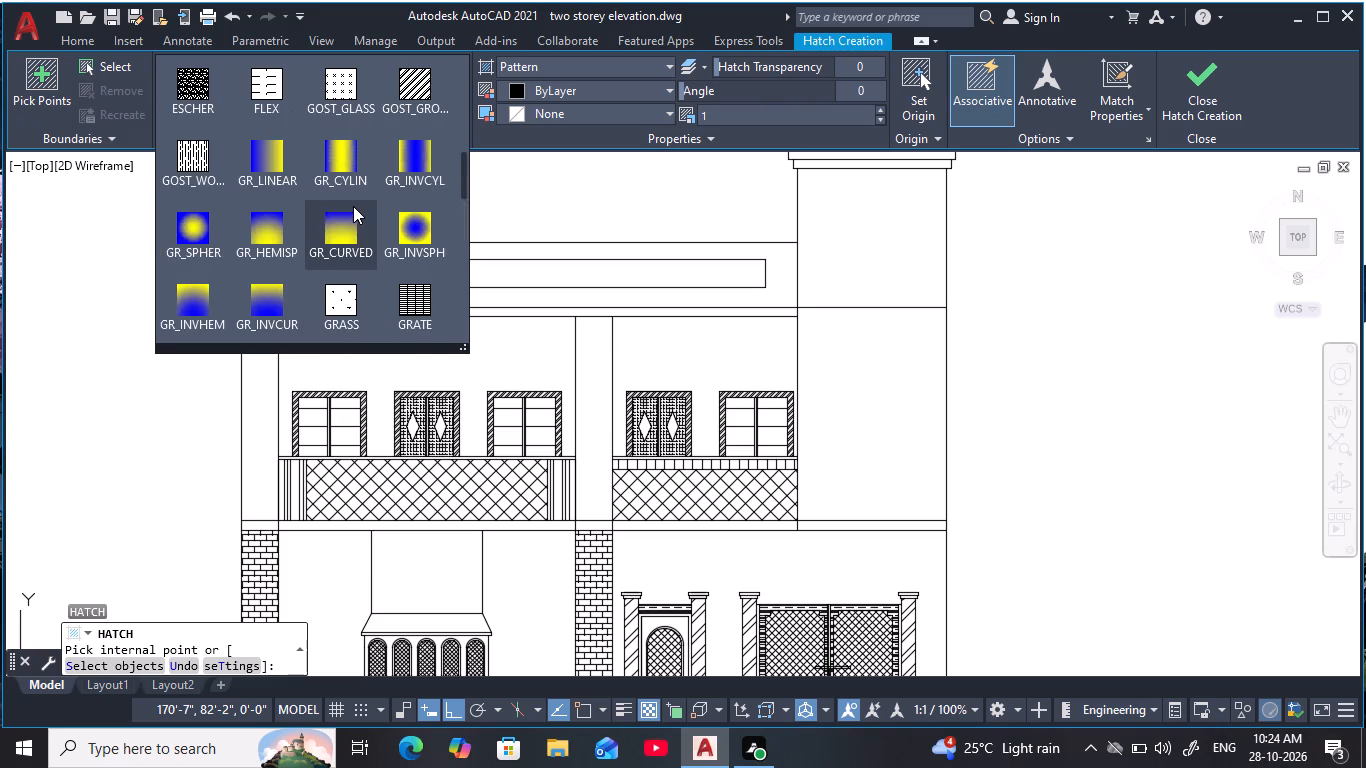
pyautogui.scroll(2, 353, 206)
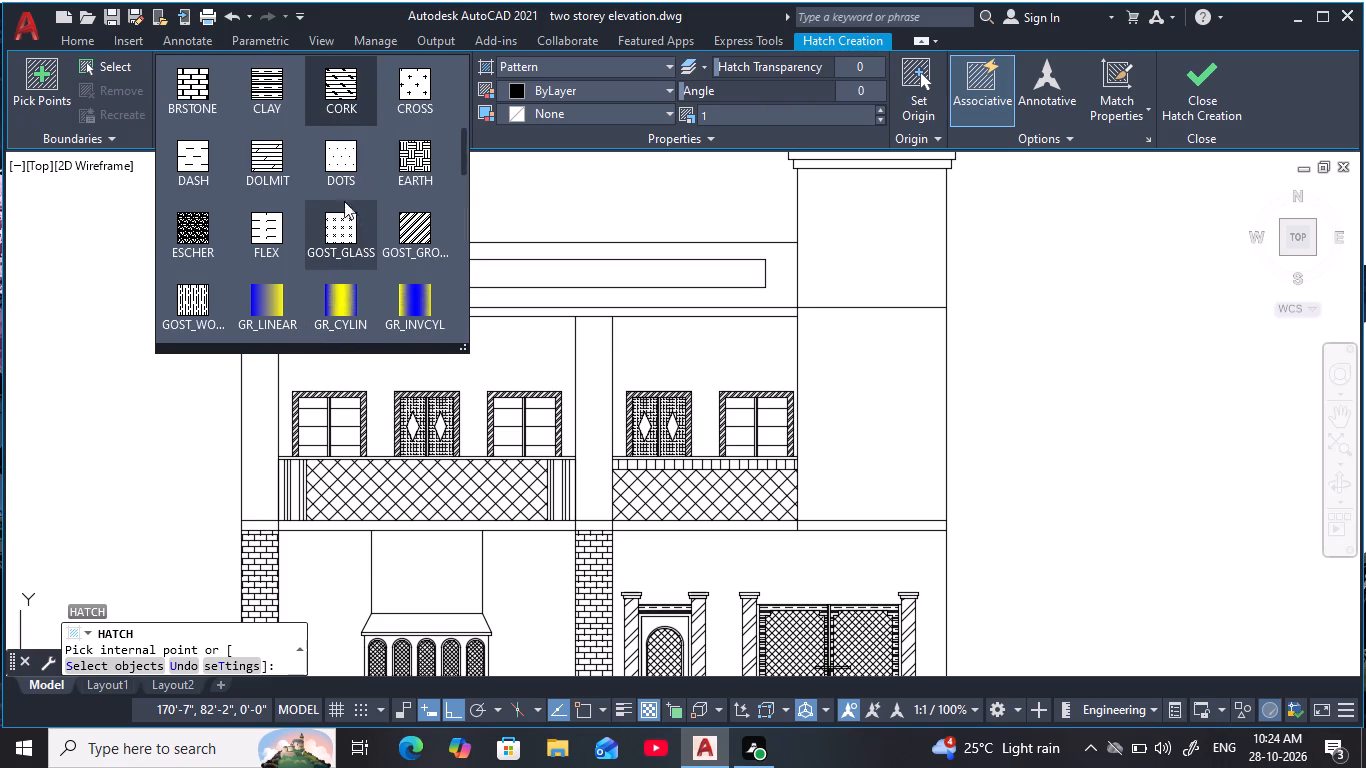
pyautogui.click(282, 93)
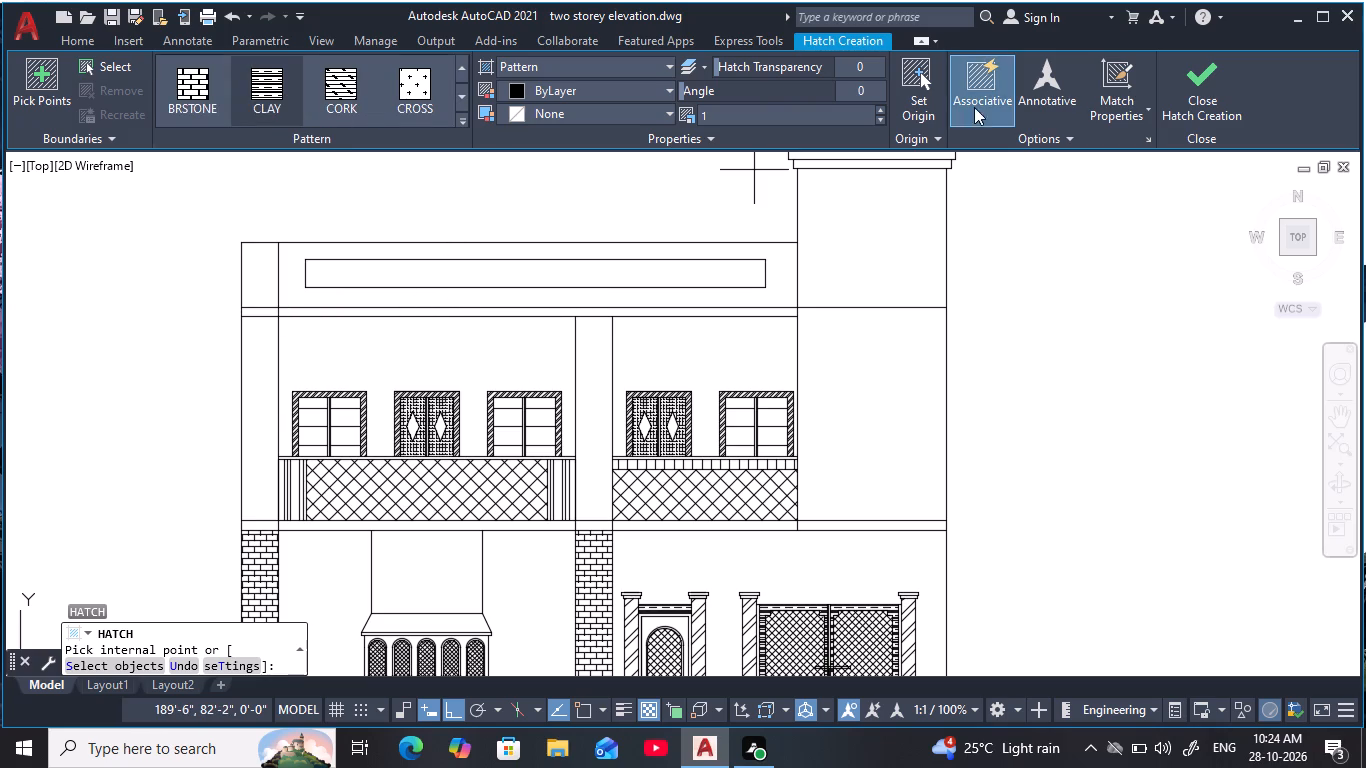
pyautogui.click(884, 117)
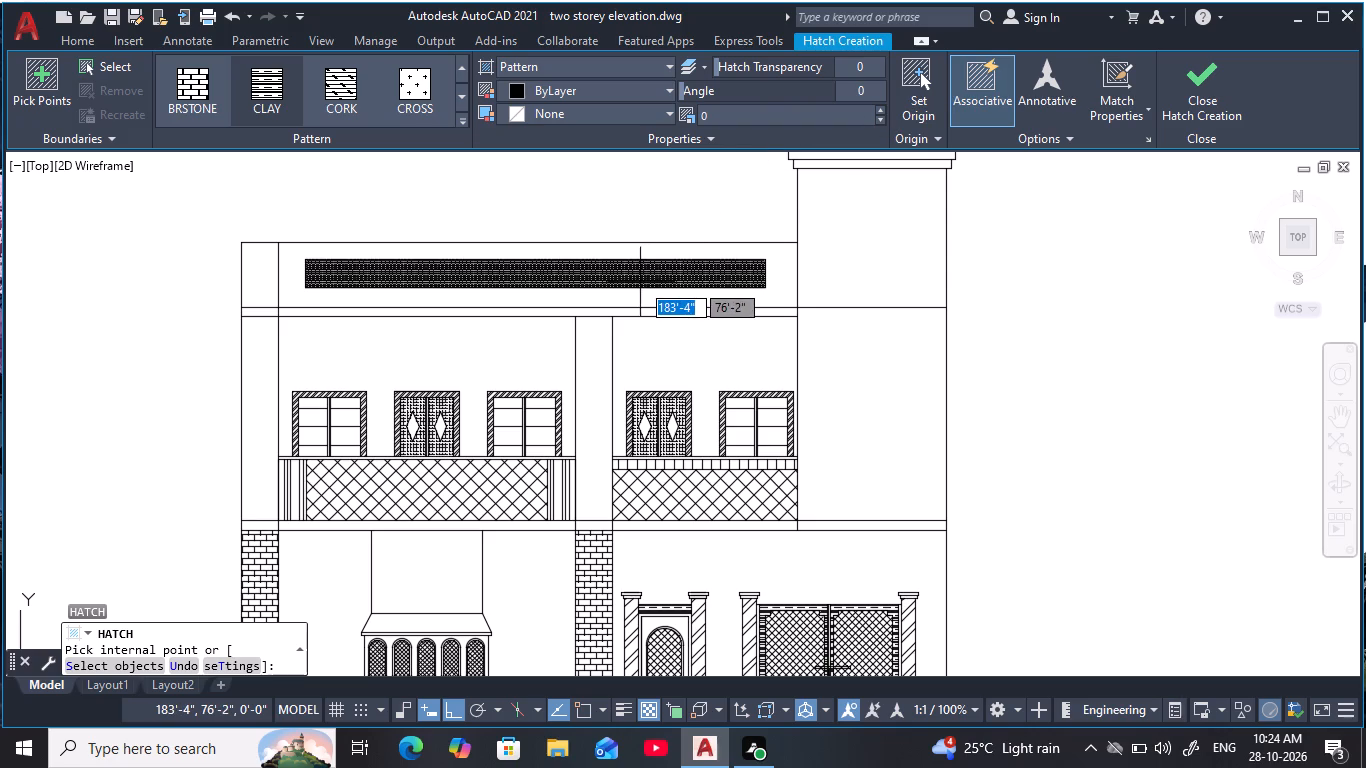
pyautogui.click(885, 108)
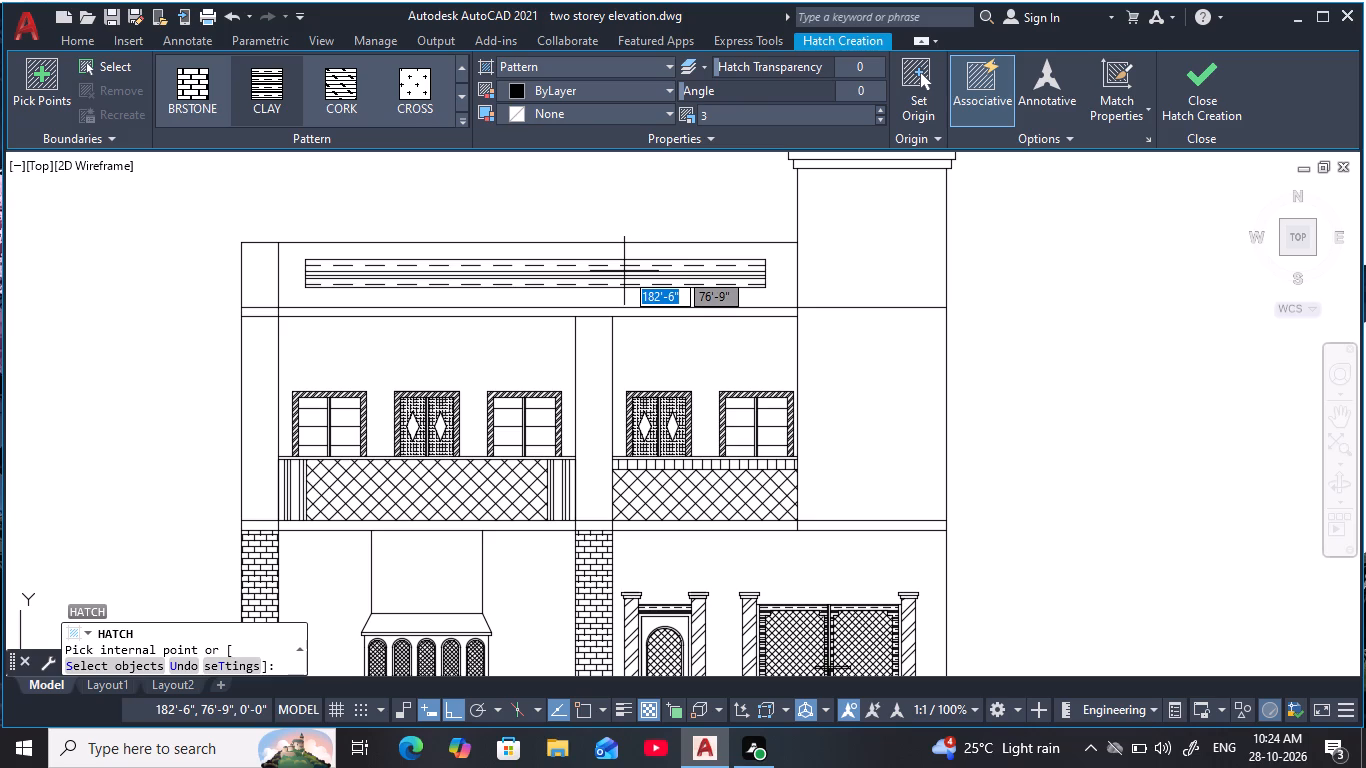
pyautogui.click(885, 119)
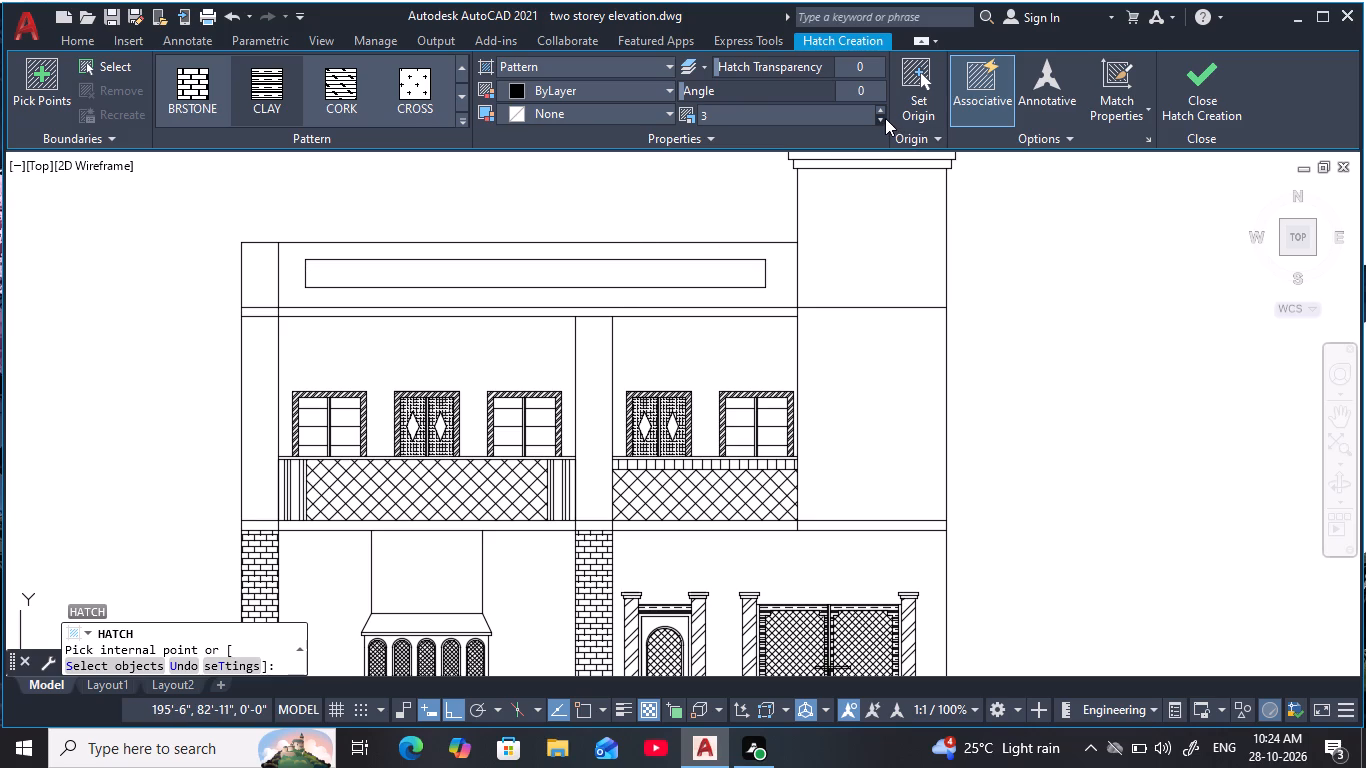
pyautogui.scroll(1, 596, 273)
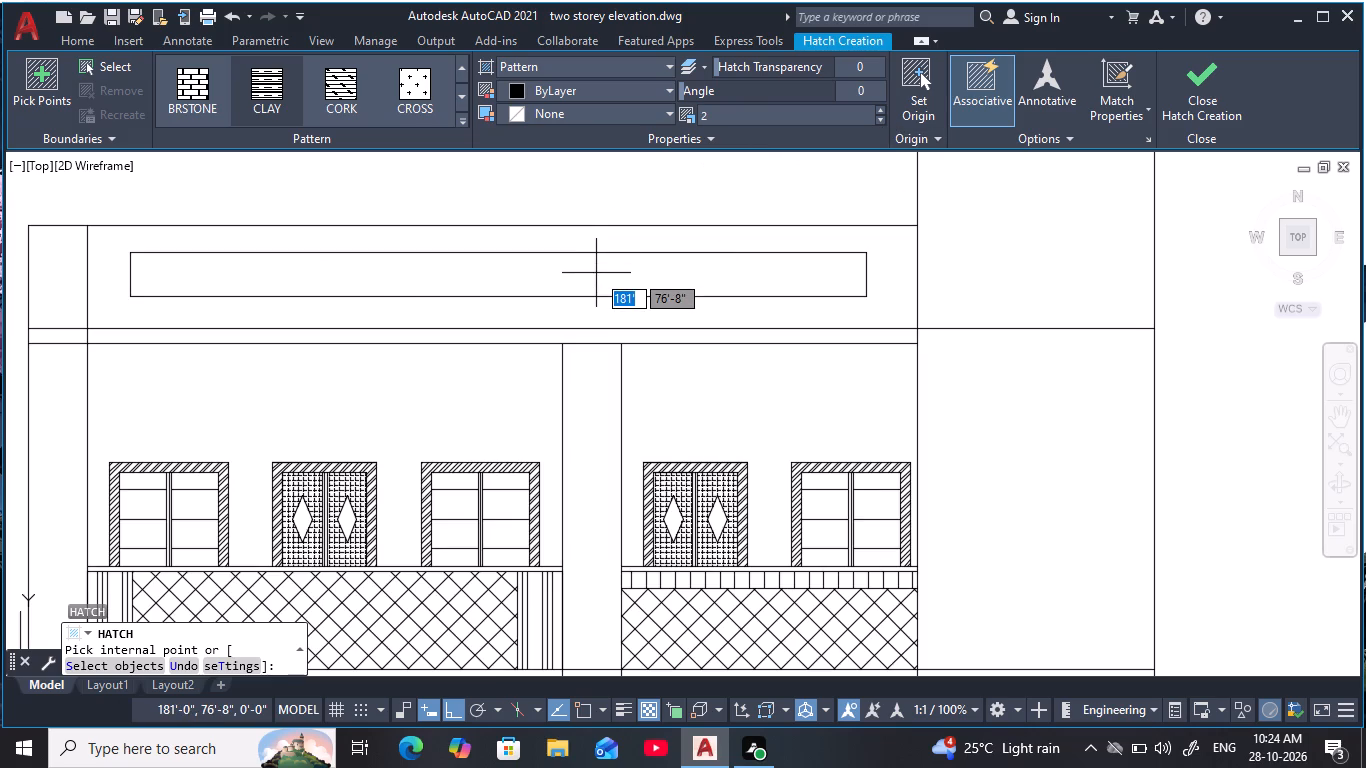
# Hatch the long parapet rectangle with the BOX pattern at scale 1.
pyautogui.click(459, 118)
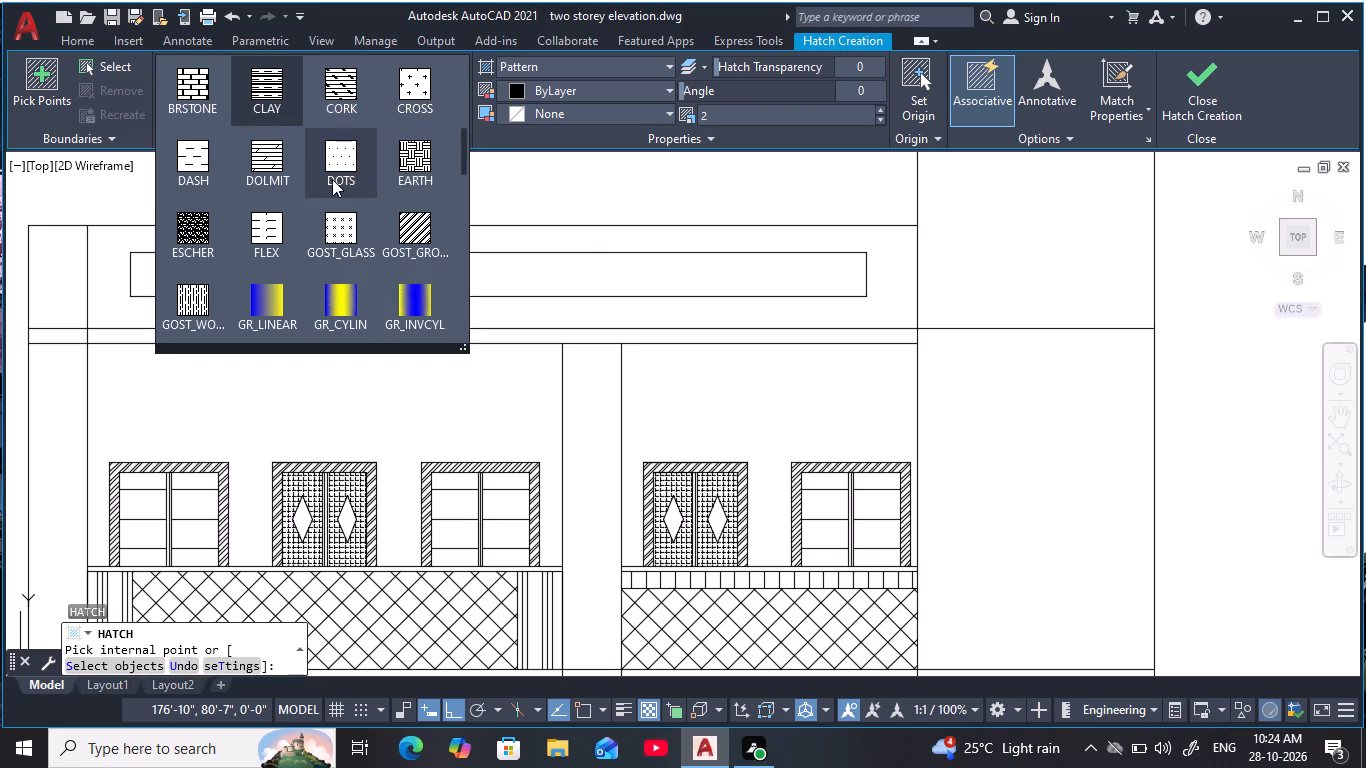
pyautogui.scroll(1, 281, 222)
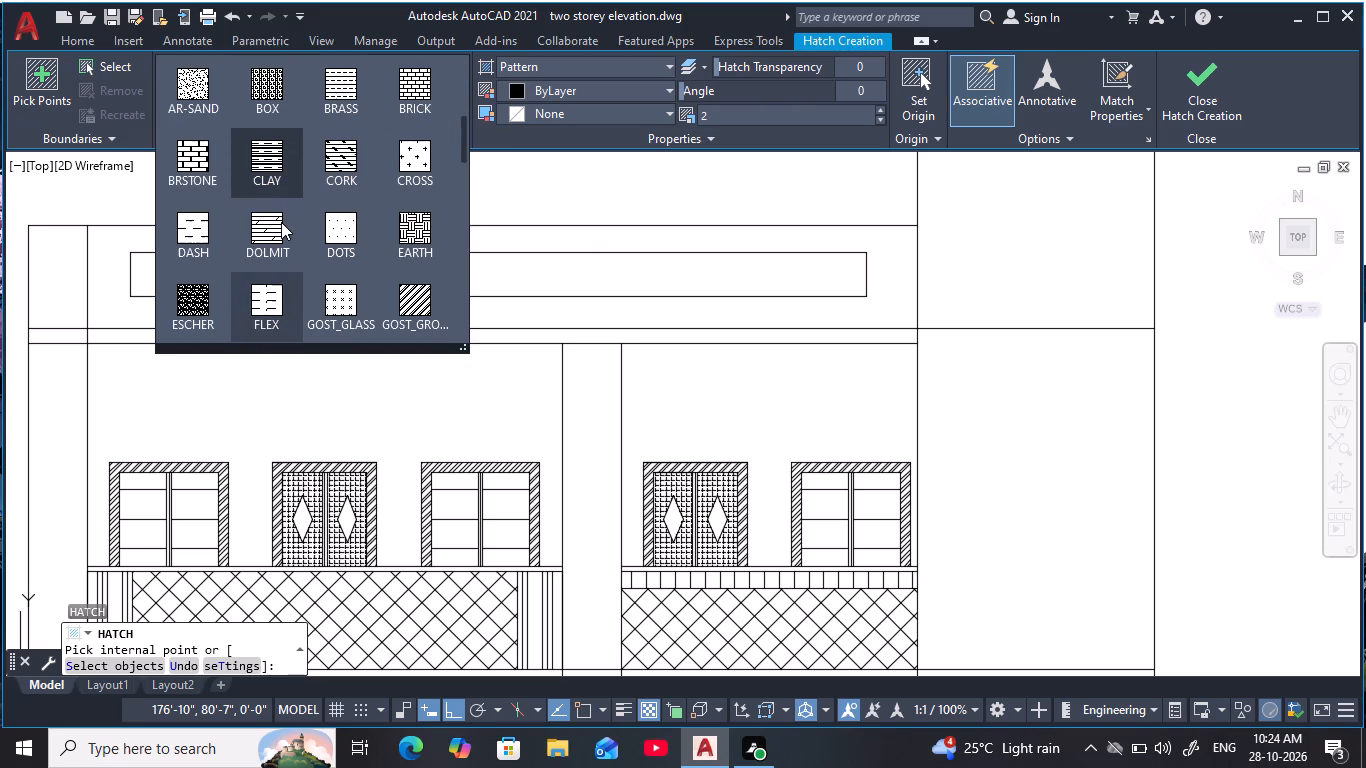
pyautogui.click(293, 95)
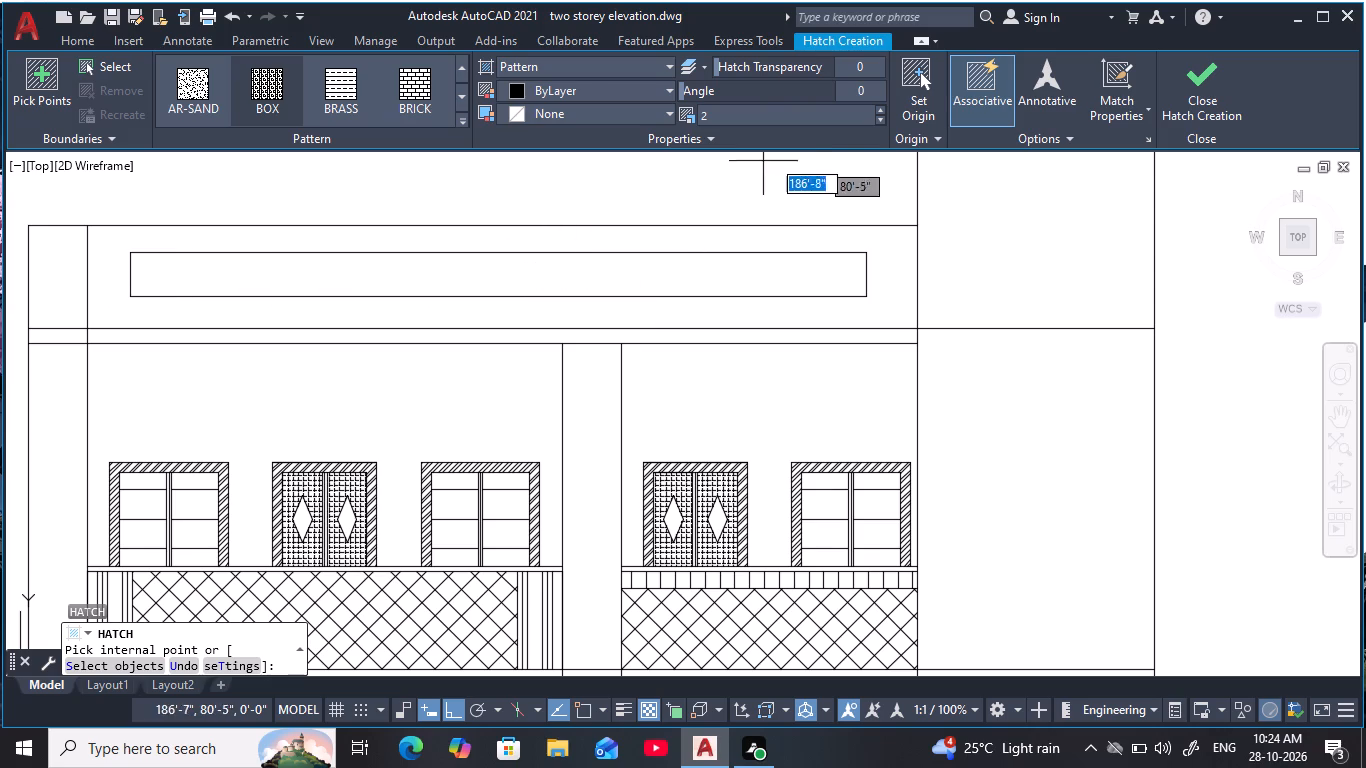
pyautogui.click(886, 116)
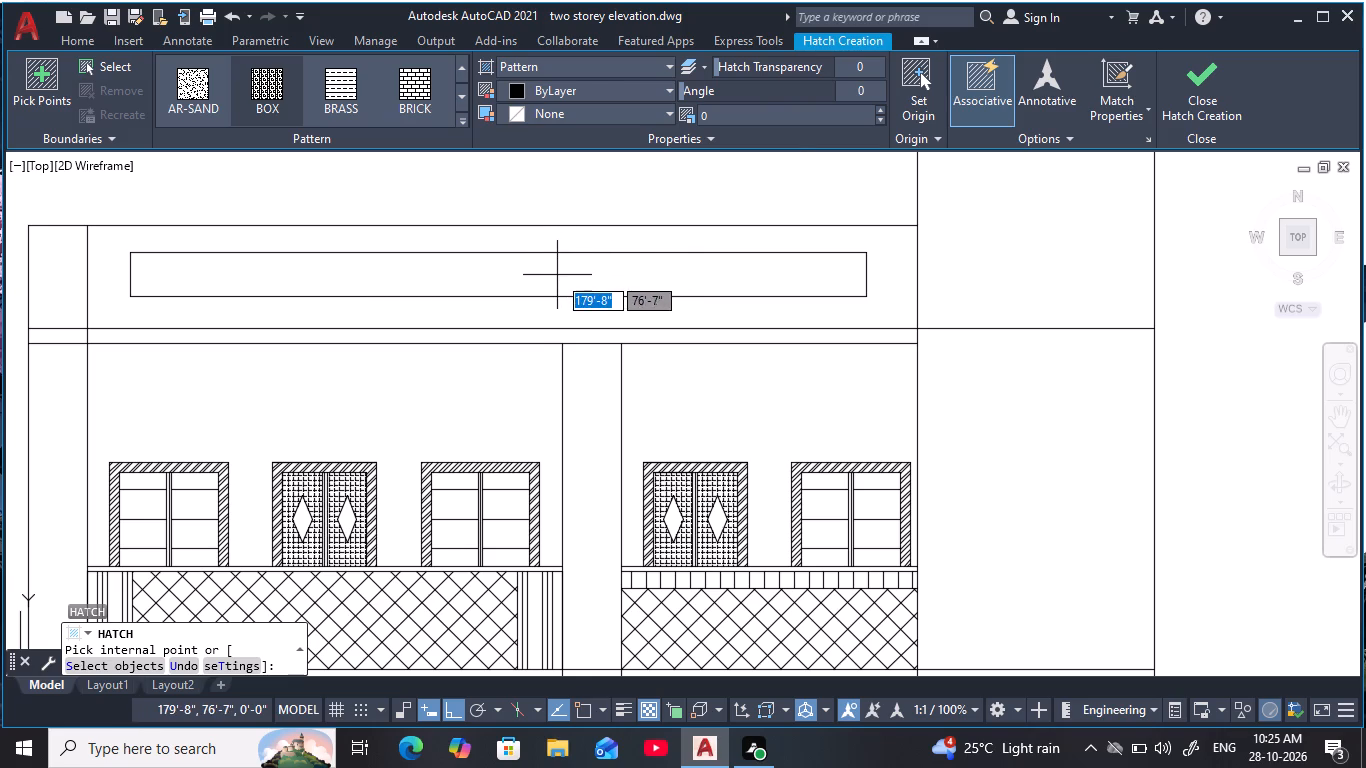
pyautogui.scroll(-1, 557, 275)
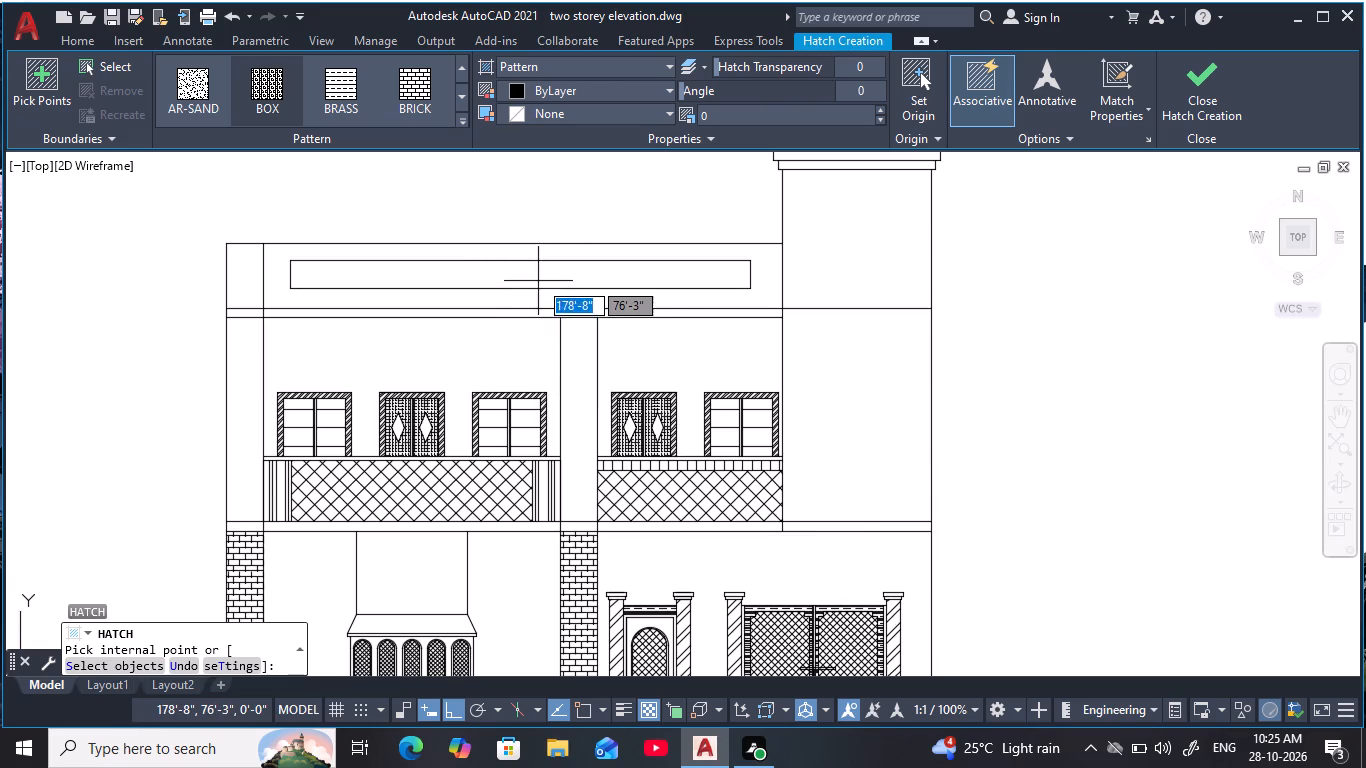
pyautogui.scroll(1, 538, 280)
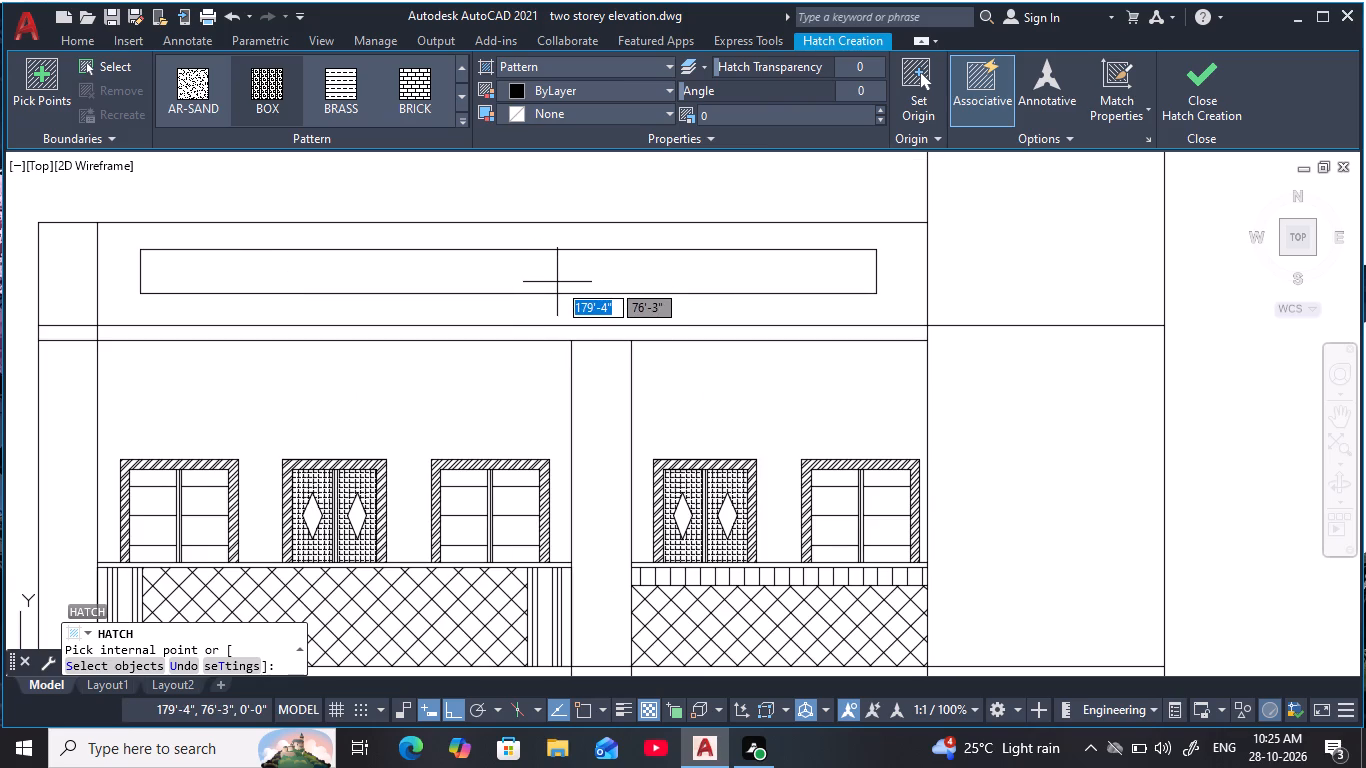
pyautogui.click(884, 112)
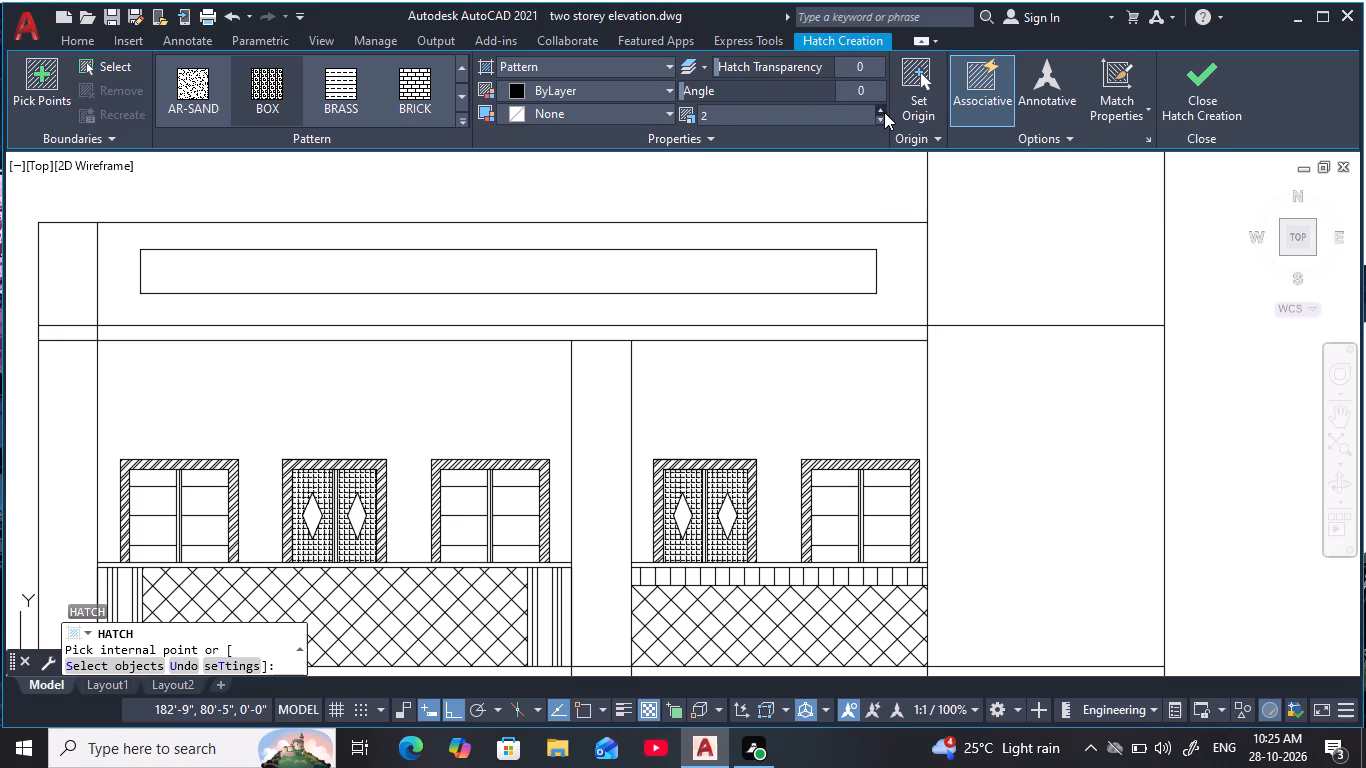
pyautogui.click(882, 116)
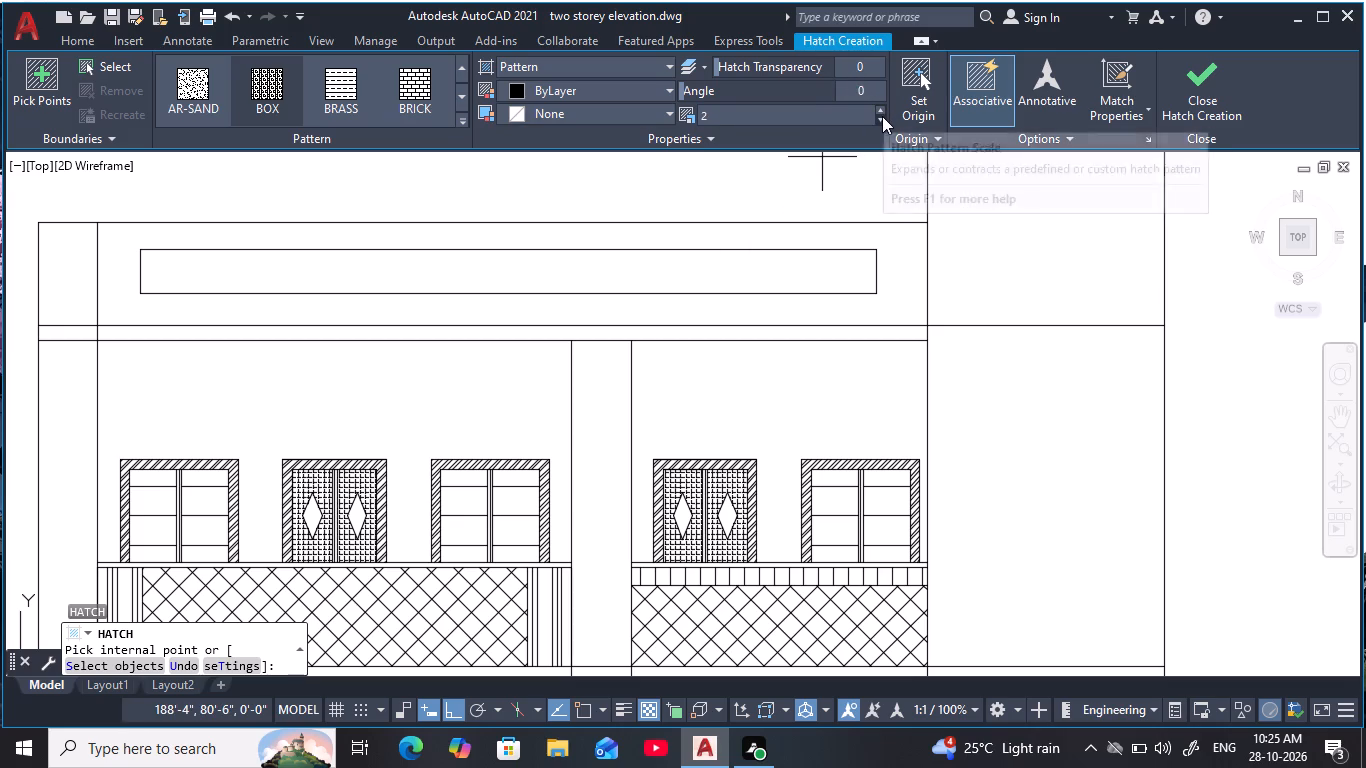
pyautogui.click(642, 279)
pyautogui.press('Escape')
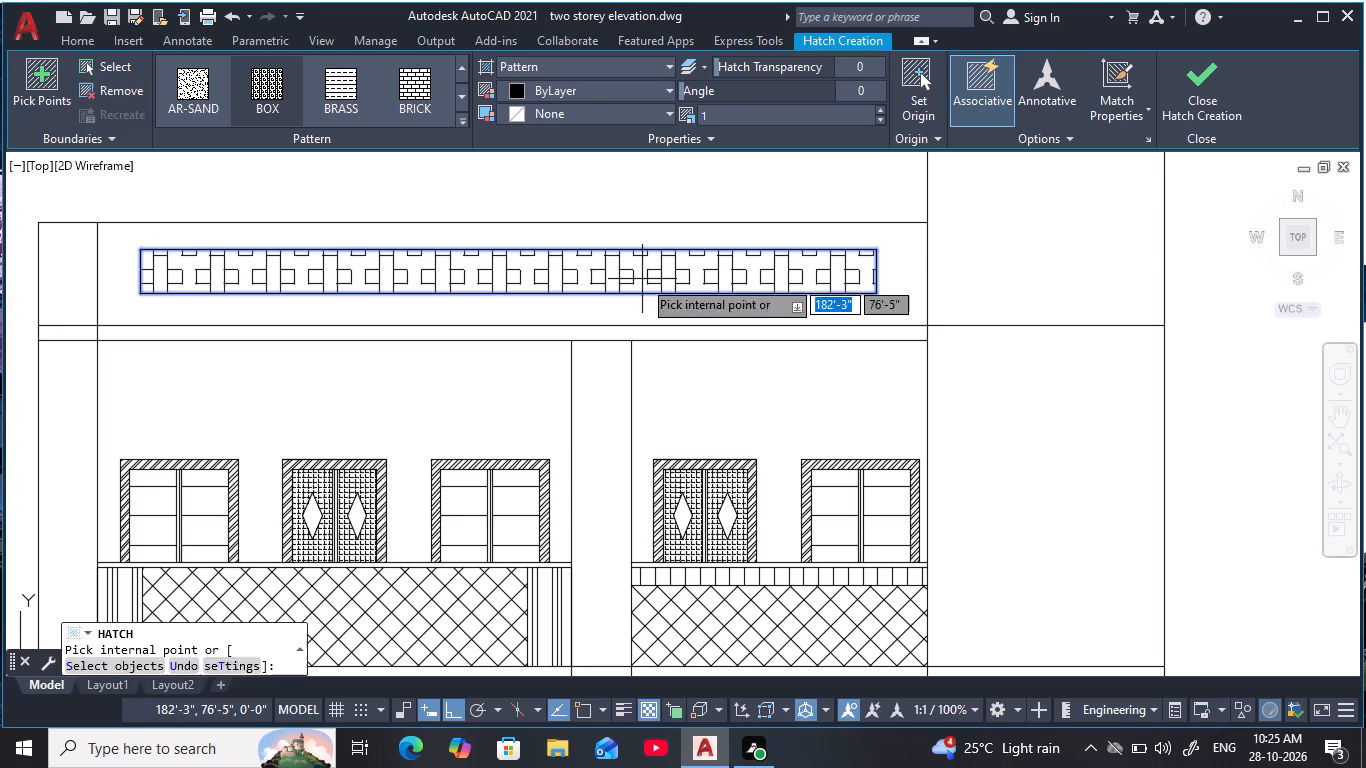
pyautogui.press('Escape')
pyautogui.press('Escape')
pyautogui.press('Escape')
pyautogui.scroll(-2, 515, 321)
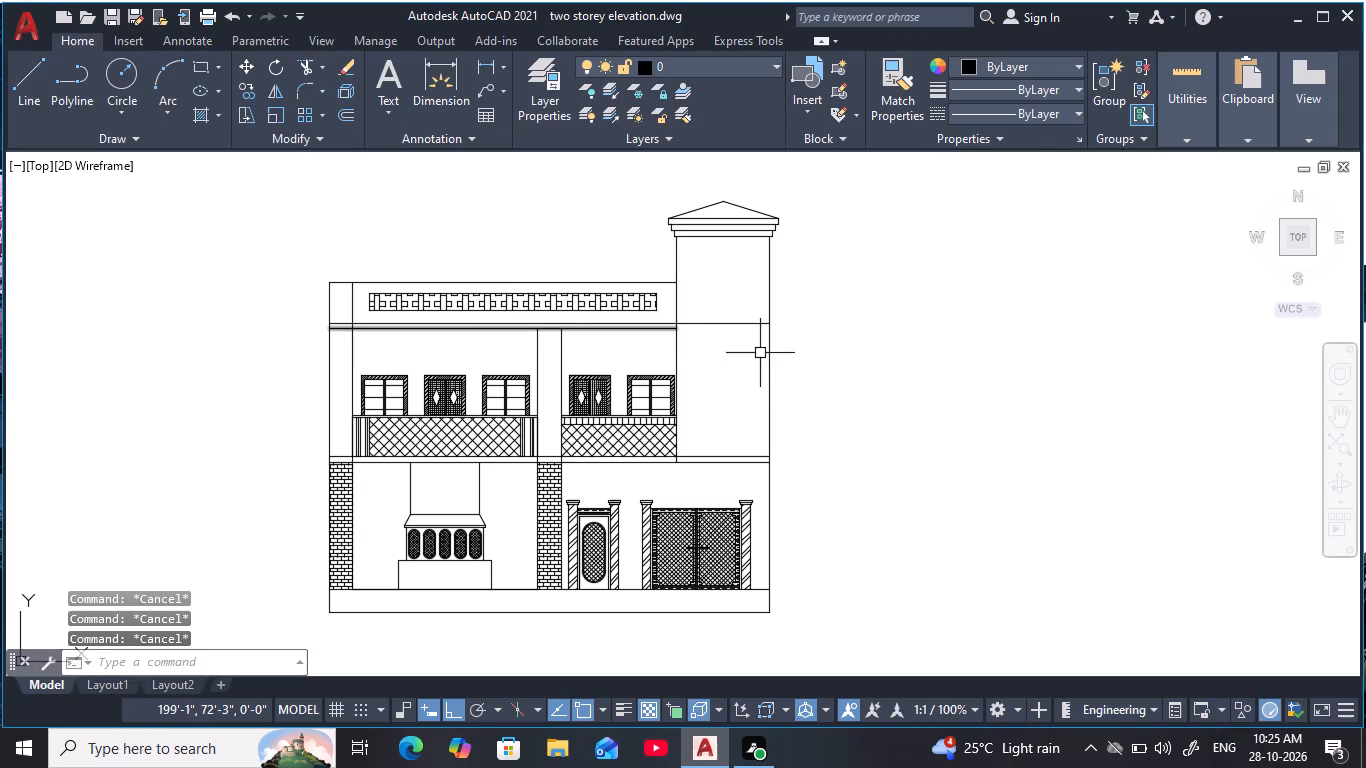
pyautogui.press('Escape')
pyautogui.press('Escape')
pyautogui.press('Escape')
pyautogui.press('Escape')
pyautogui.press('Escape')
pyautogui.press('Escape')
pyautogui.press('Escape')
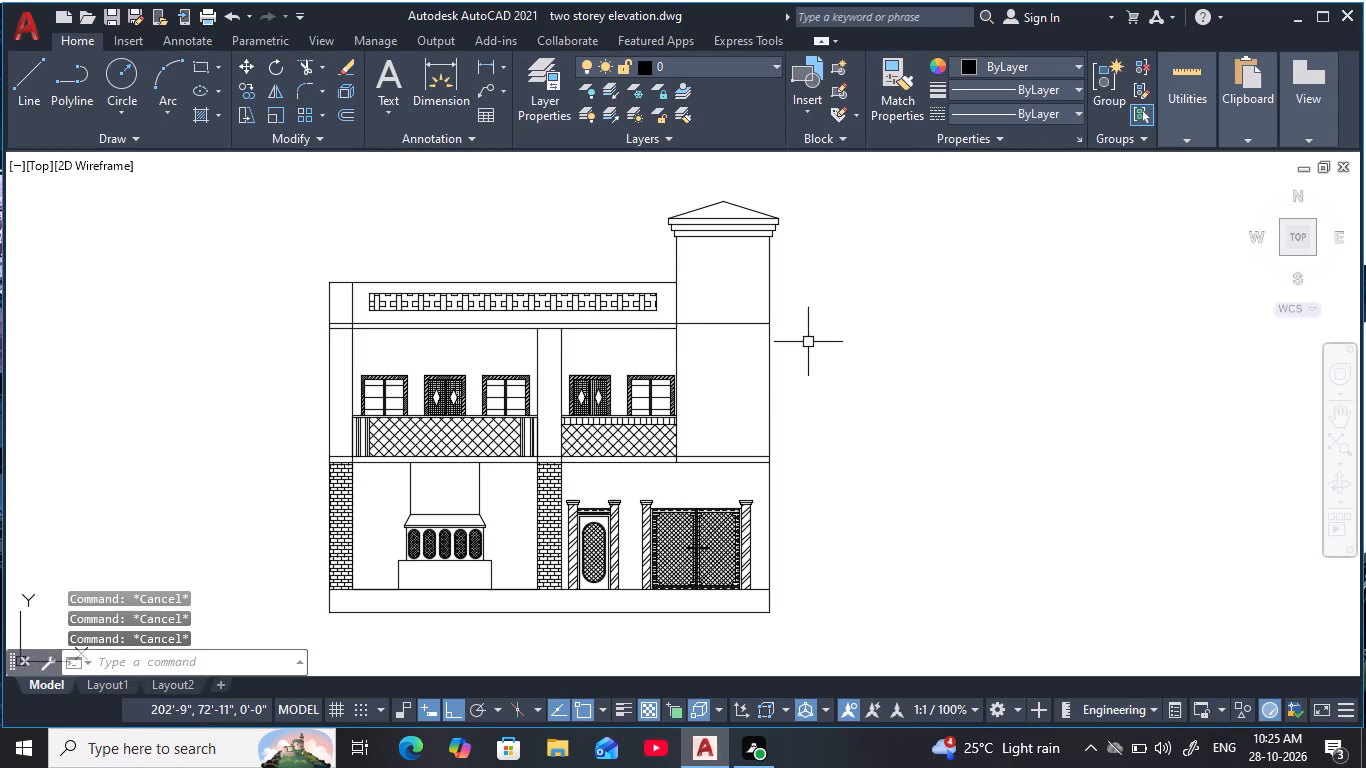
pyautogui.press('Escape')
# Trim away the horizontal line crossing the tower at the level of the parapet's base.
pyautogui.write('tr')
pyautogui.press('space')
pyautogui.moveTo(730, 333); pyautogui.dragTo(731, 332)
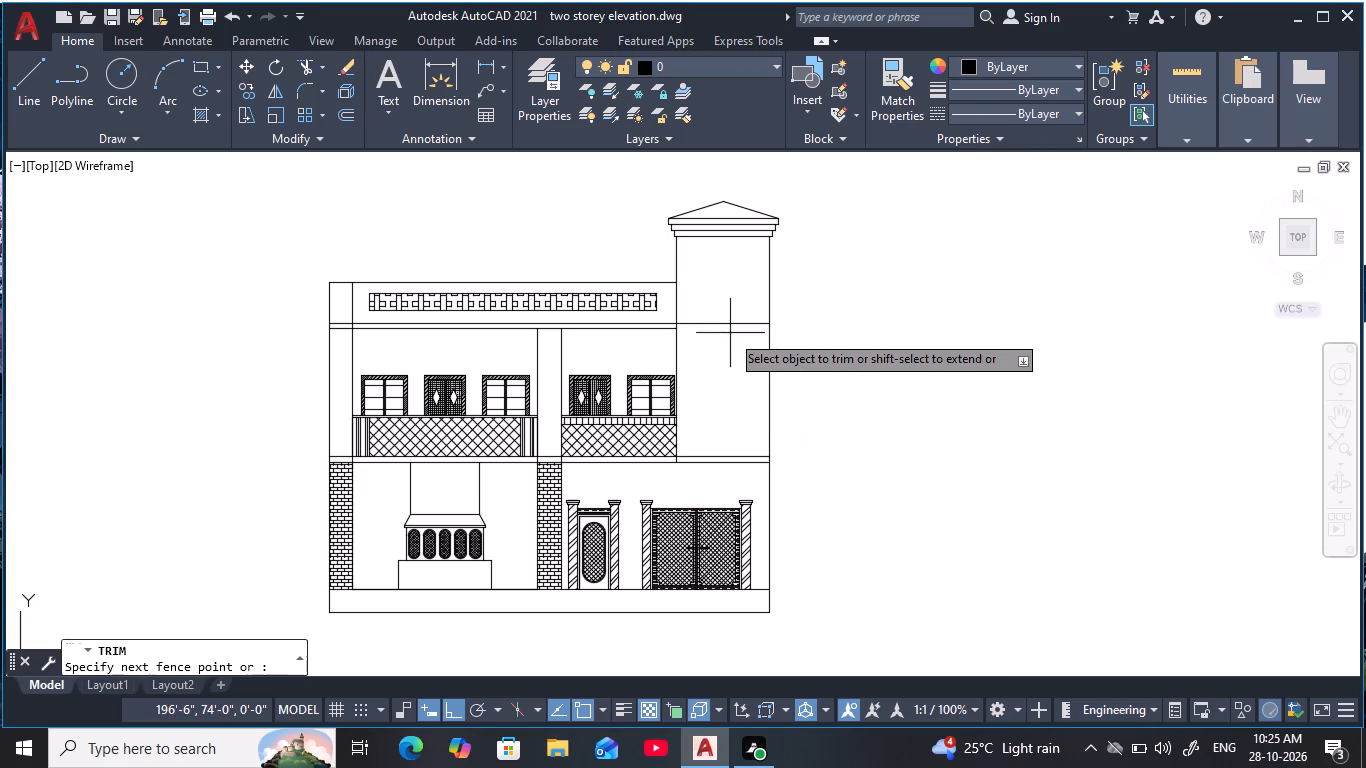
pyautogui.moveTo(731, 332); pyautogui.dragTo(710, 291)
pyautogui.press('Escape')
pyautogui.press('Escape')
pyautogui.press('Escape')
pyautogui.press('Escape')
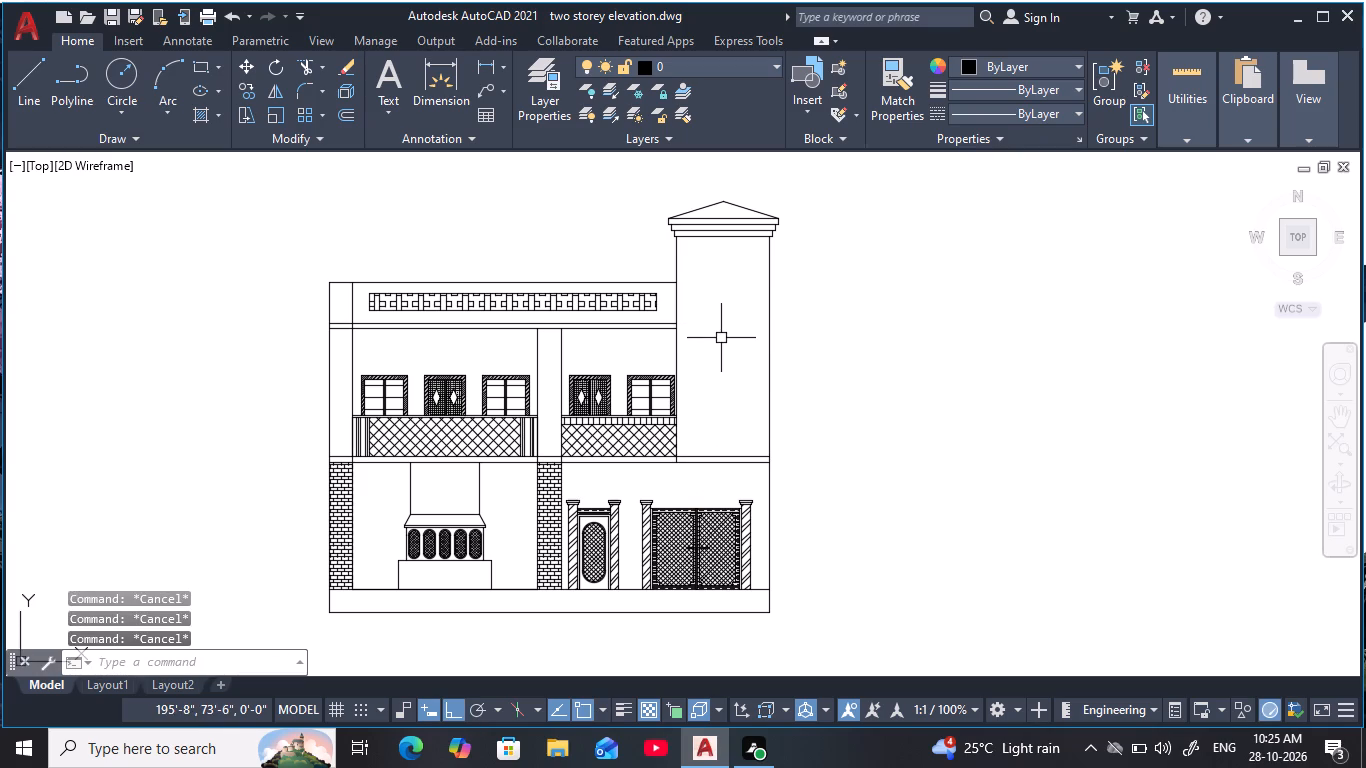
# Draw a tall rectangle about 4'-10" by 15' inside the tower, from the parapet-top level down to the upper floor's base line.
pyautogui.write('rec')
pyautogui.press('space')
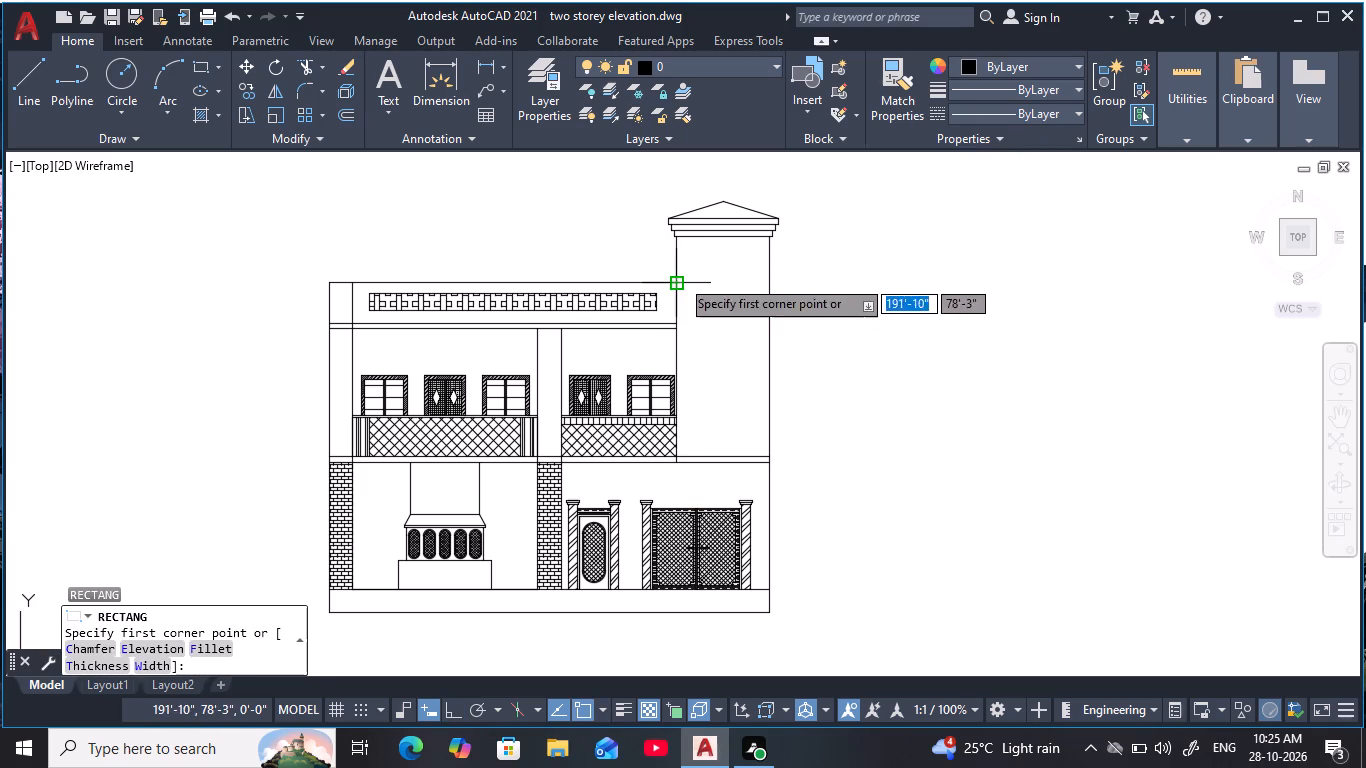
pyautogui.click(695, 282)
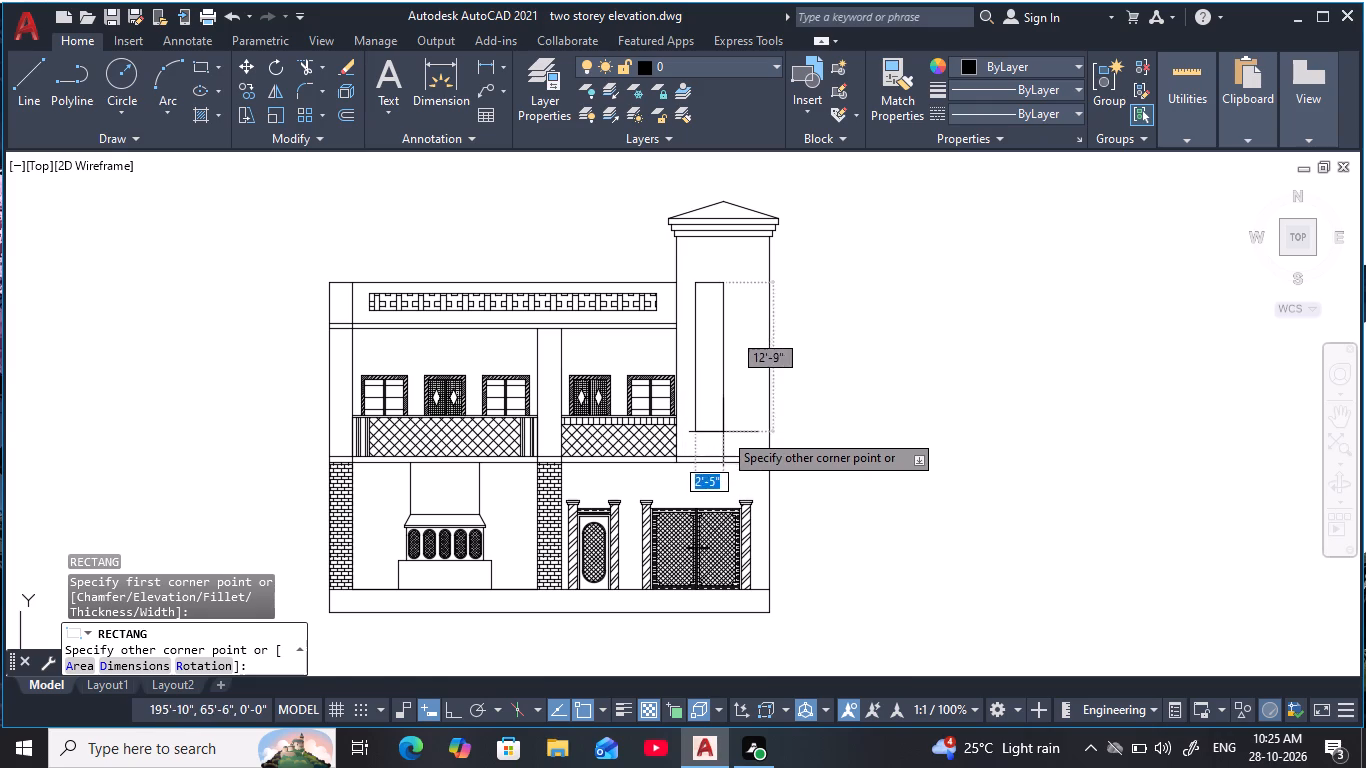
pyautogui.scroll(2, 723, 433)
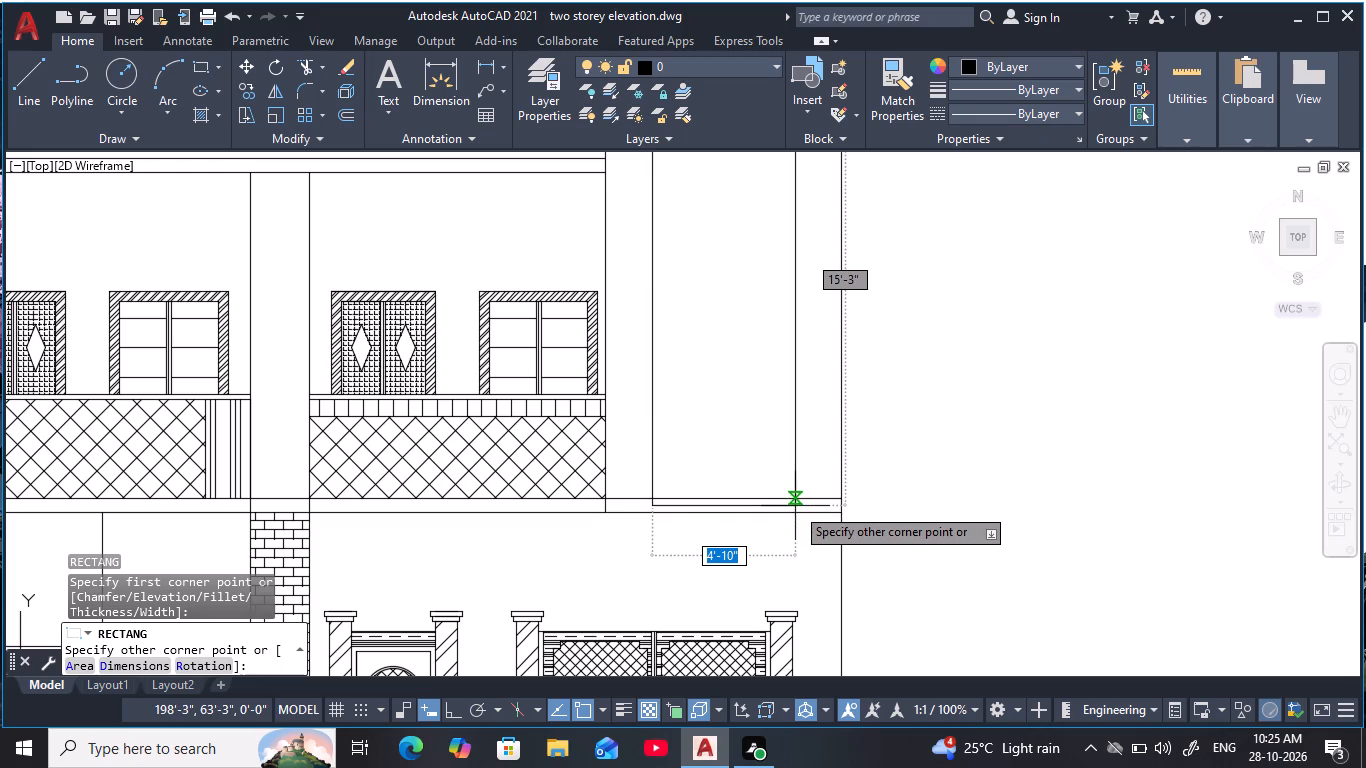
pyautogui.scroll(2, 795, 505)
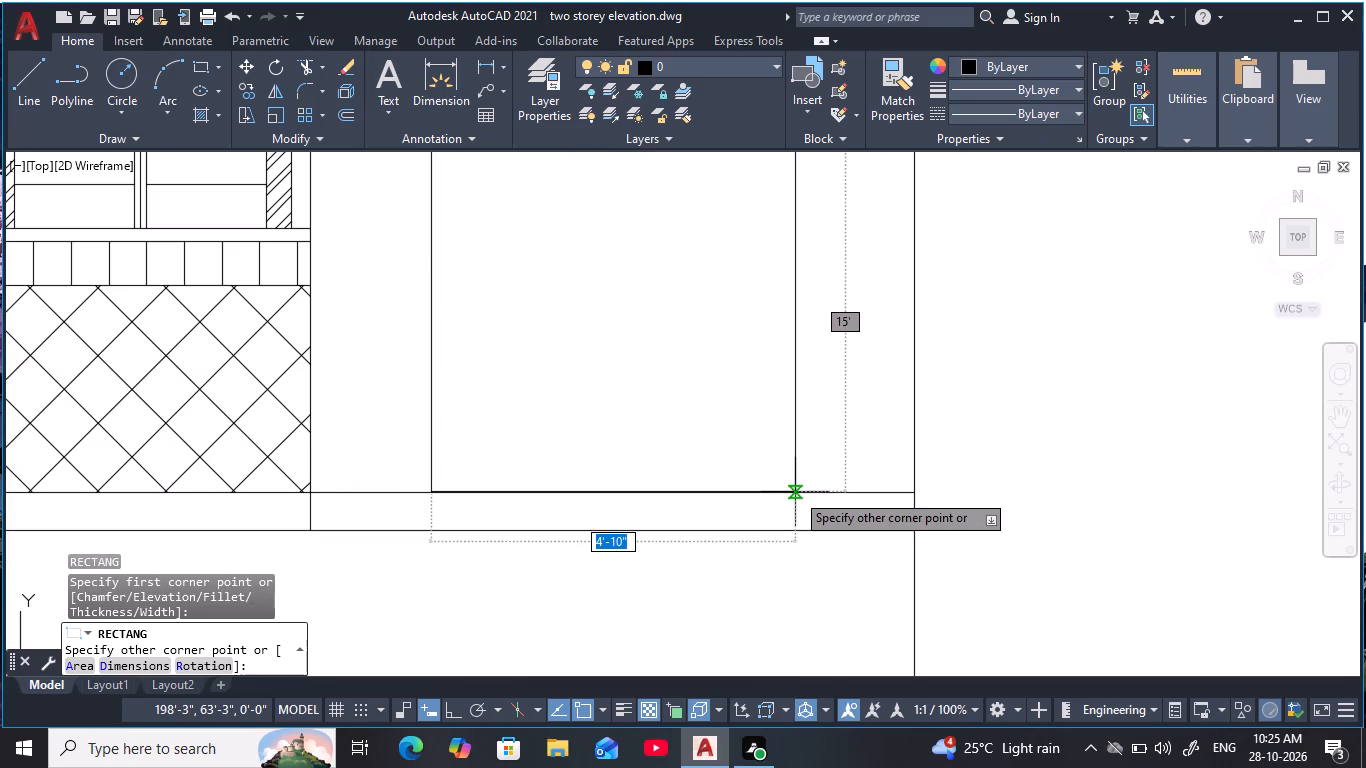
pyautogui.click(795, 492)
pyautogui.press('Escape')
pyautogui.scroll(-2, 760, 397)
pyautogui.middleClick(753, 385)
pyautogui.scroll(-1, 753, 385)
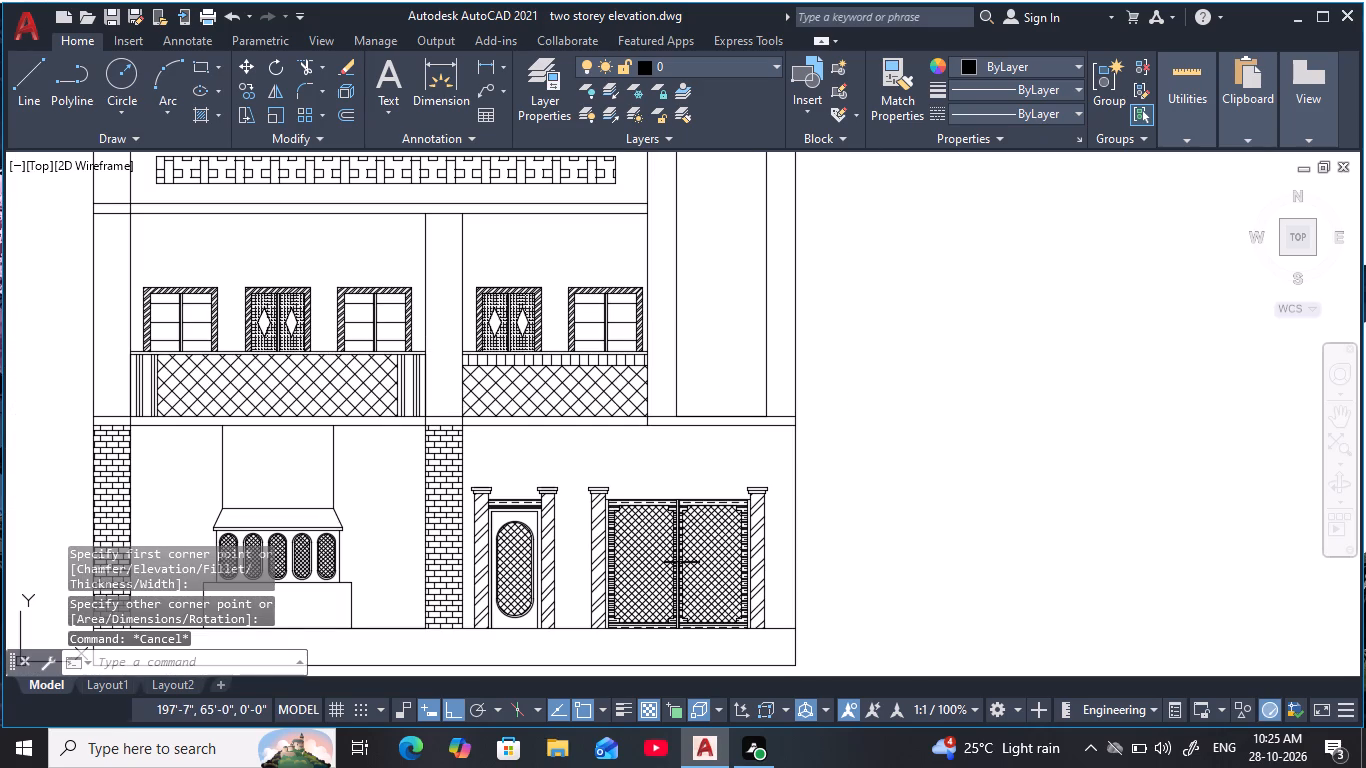
pyautogui.press('Escape')
pyautogui.scroll(-1, 727, 321)
pyautogui.middleClick(727, 321)
pyautogui.moveTo(719, 301); pyautogui.dragTo(715, 307, button='middle')
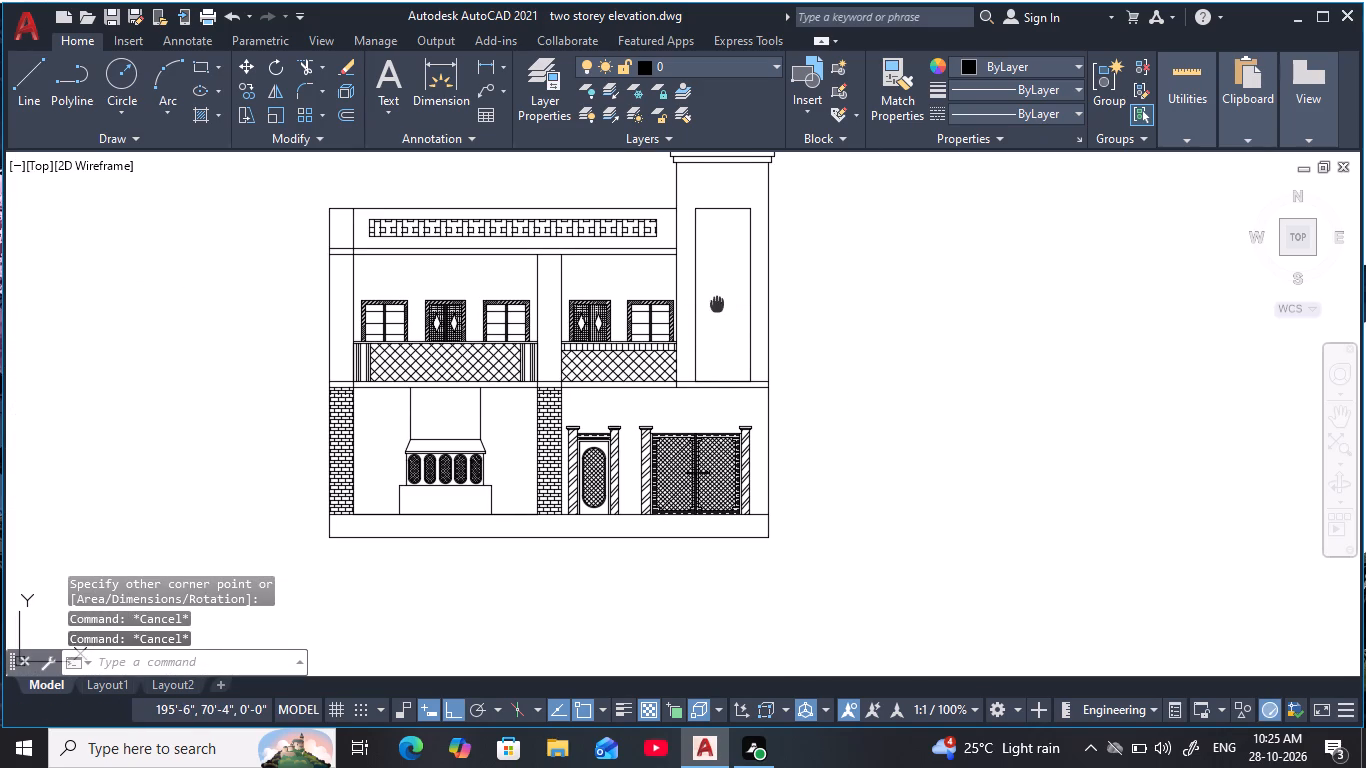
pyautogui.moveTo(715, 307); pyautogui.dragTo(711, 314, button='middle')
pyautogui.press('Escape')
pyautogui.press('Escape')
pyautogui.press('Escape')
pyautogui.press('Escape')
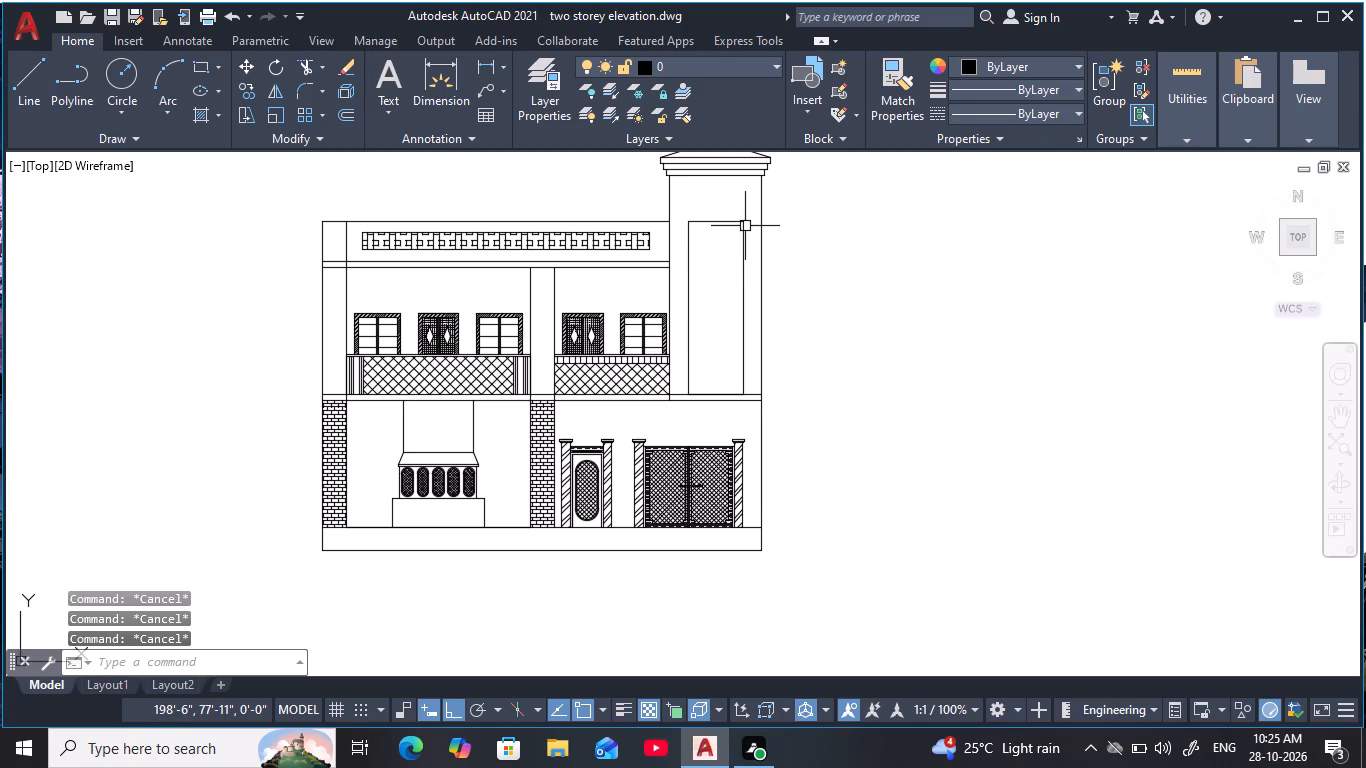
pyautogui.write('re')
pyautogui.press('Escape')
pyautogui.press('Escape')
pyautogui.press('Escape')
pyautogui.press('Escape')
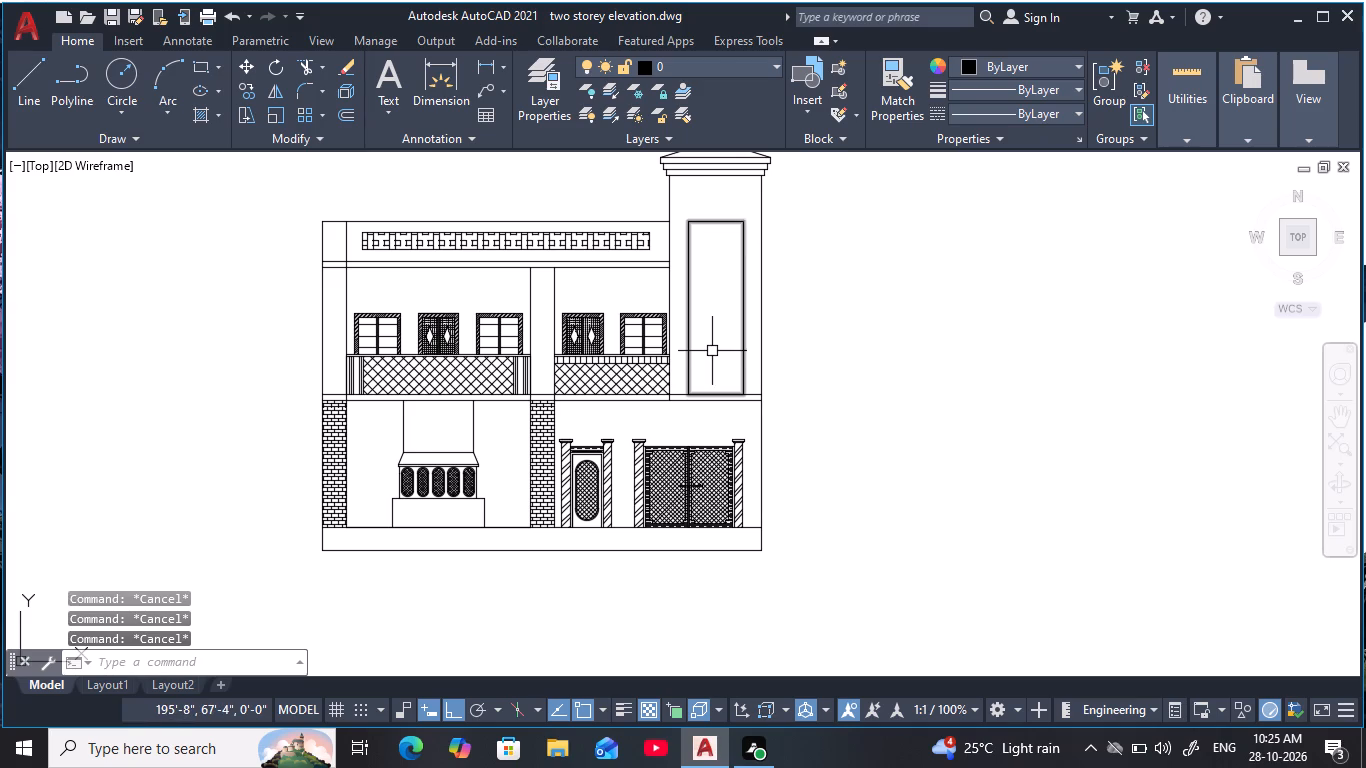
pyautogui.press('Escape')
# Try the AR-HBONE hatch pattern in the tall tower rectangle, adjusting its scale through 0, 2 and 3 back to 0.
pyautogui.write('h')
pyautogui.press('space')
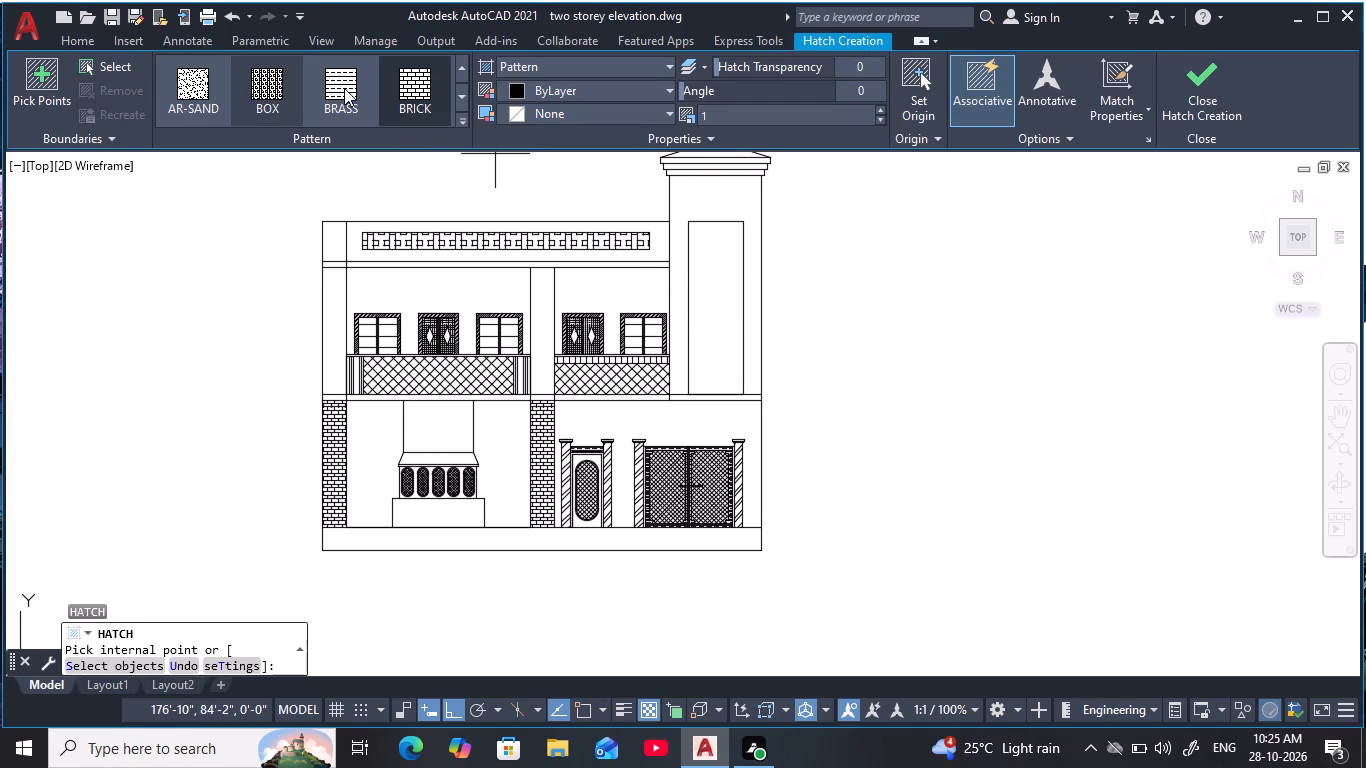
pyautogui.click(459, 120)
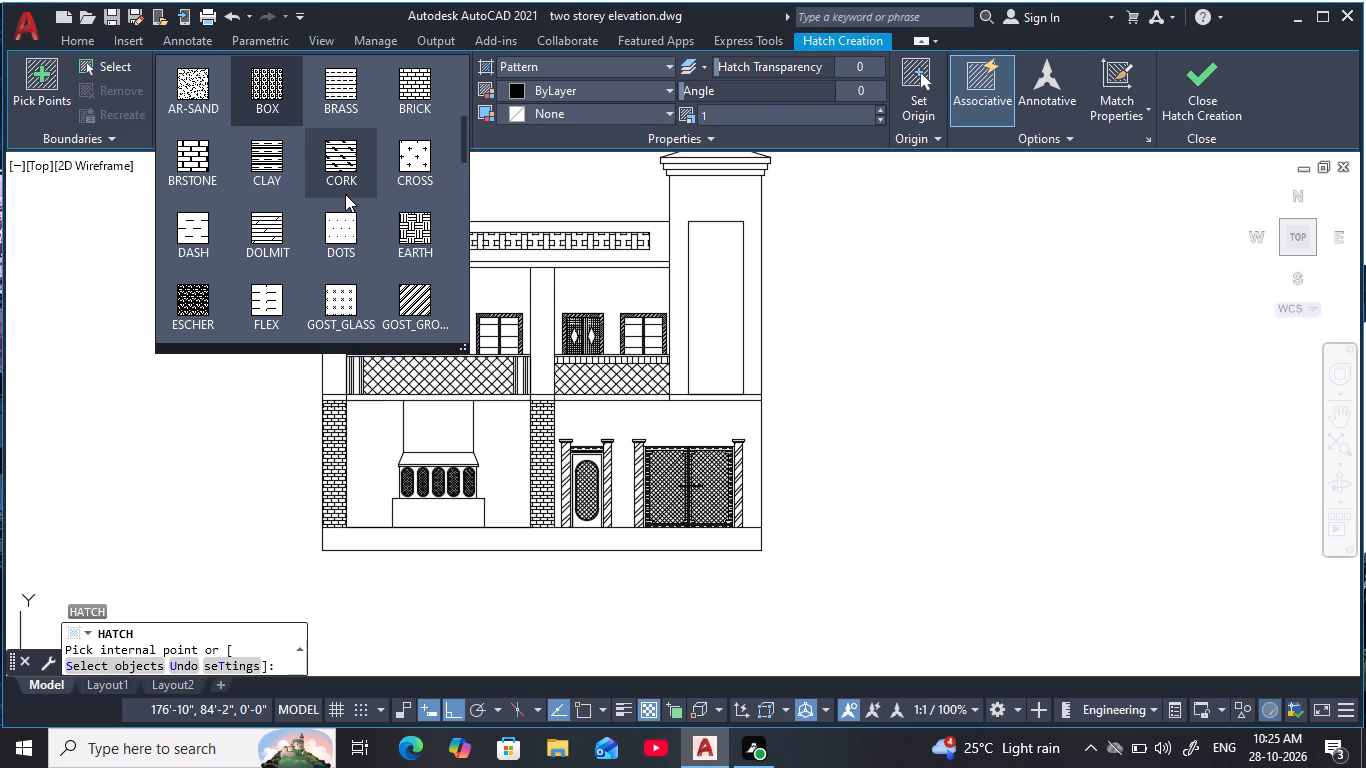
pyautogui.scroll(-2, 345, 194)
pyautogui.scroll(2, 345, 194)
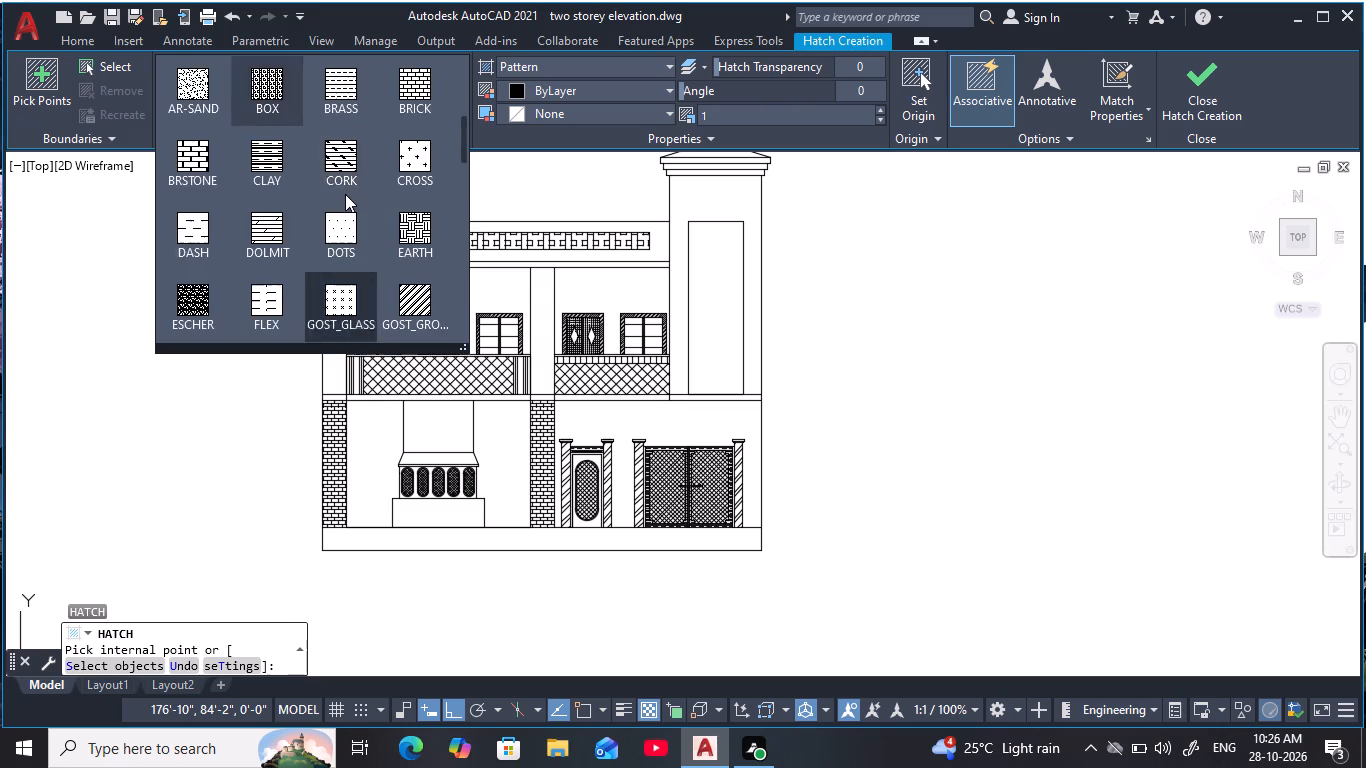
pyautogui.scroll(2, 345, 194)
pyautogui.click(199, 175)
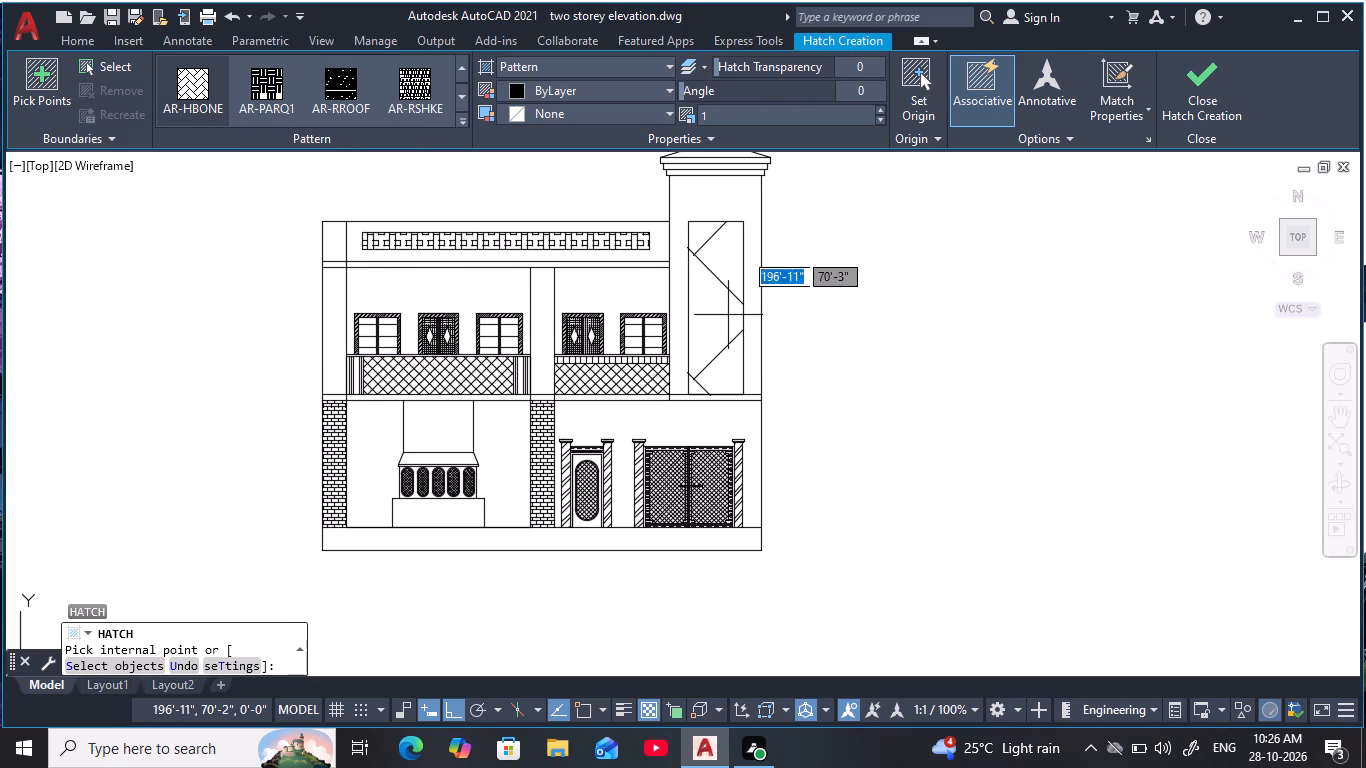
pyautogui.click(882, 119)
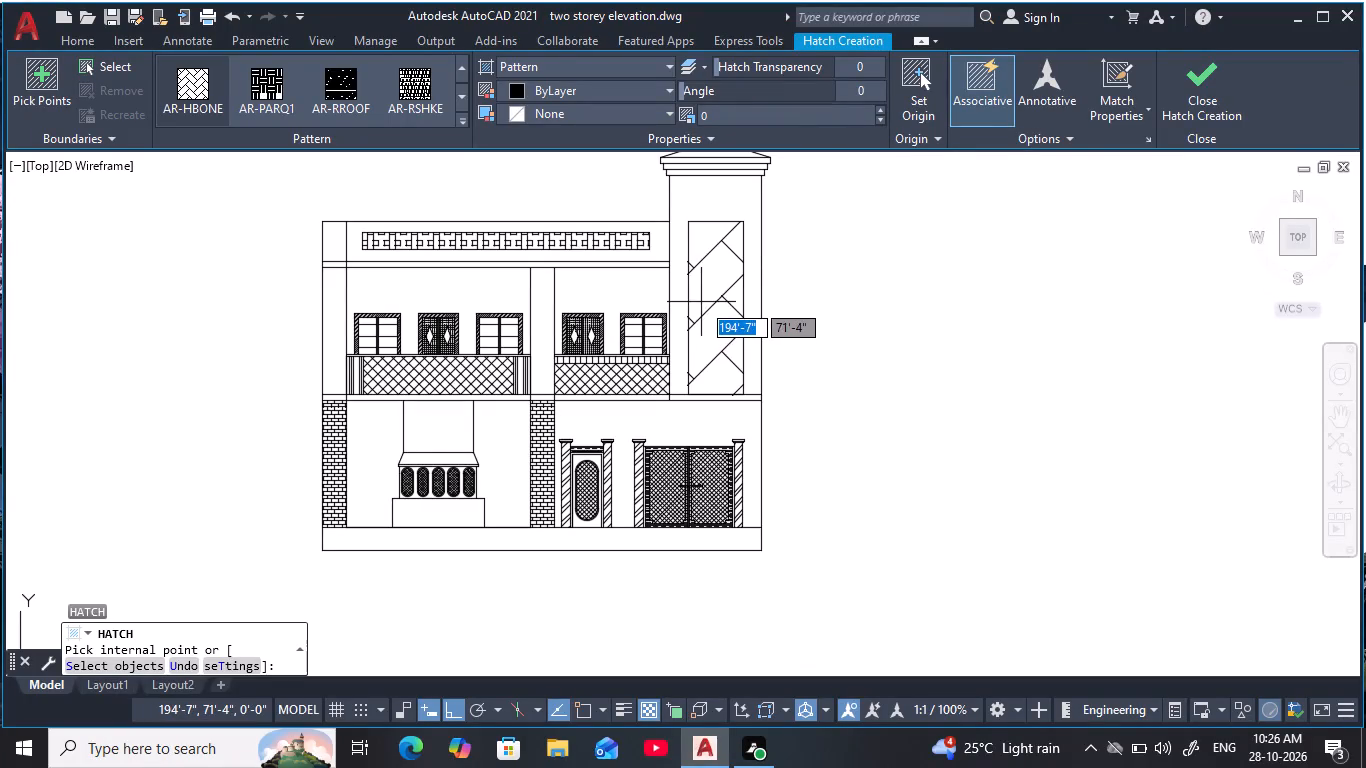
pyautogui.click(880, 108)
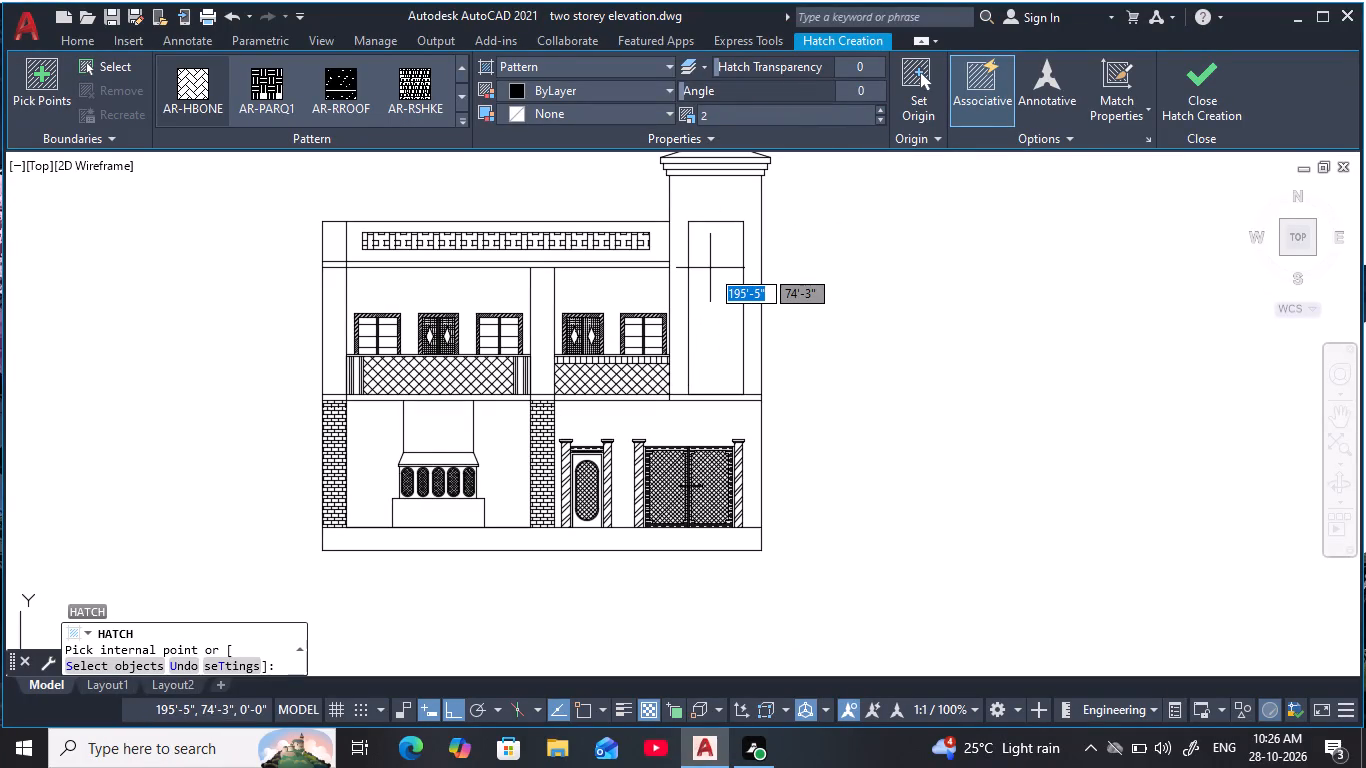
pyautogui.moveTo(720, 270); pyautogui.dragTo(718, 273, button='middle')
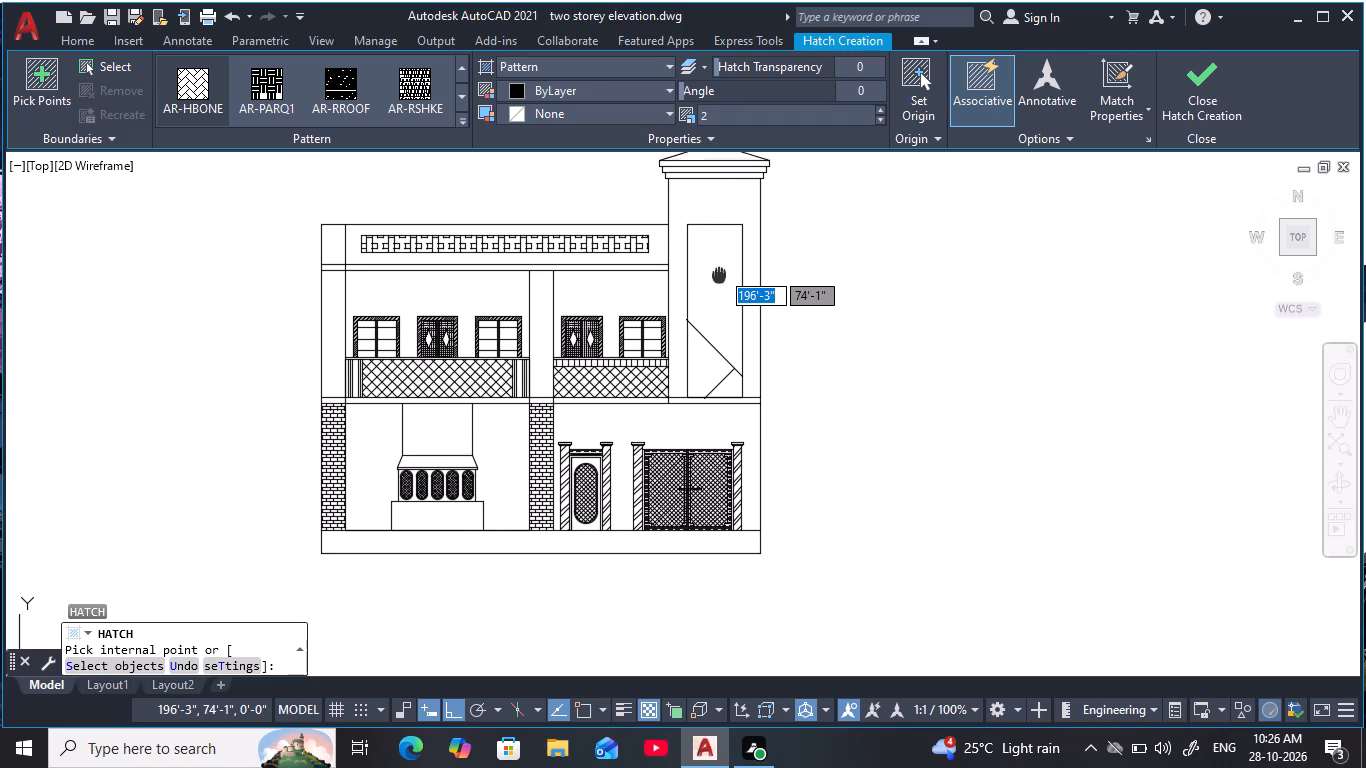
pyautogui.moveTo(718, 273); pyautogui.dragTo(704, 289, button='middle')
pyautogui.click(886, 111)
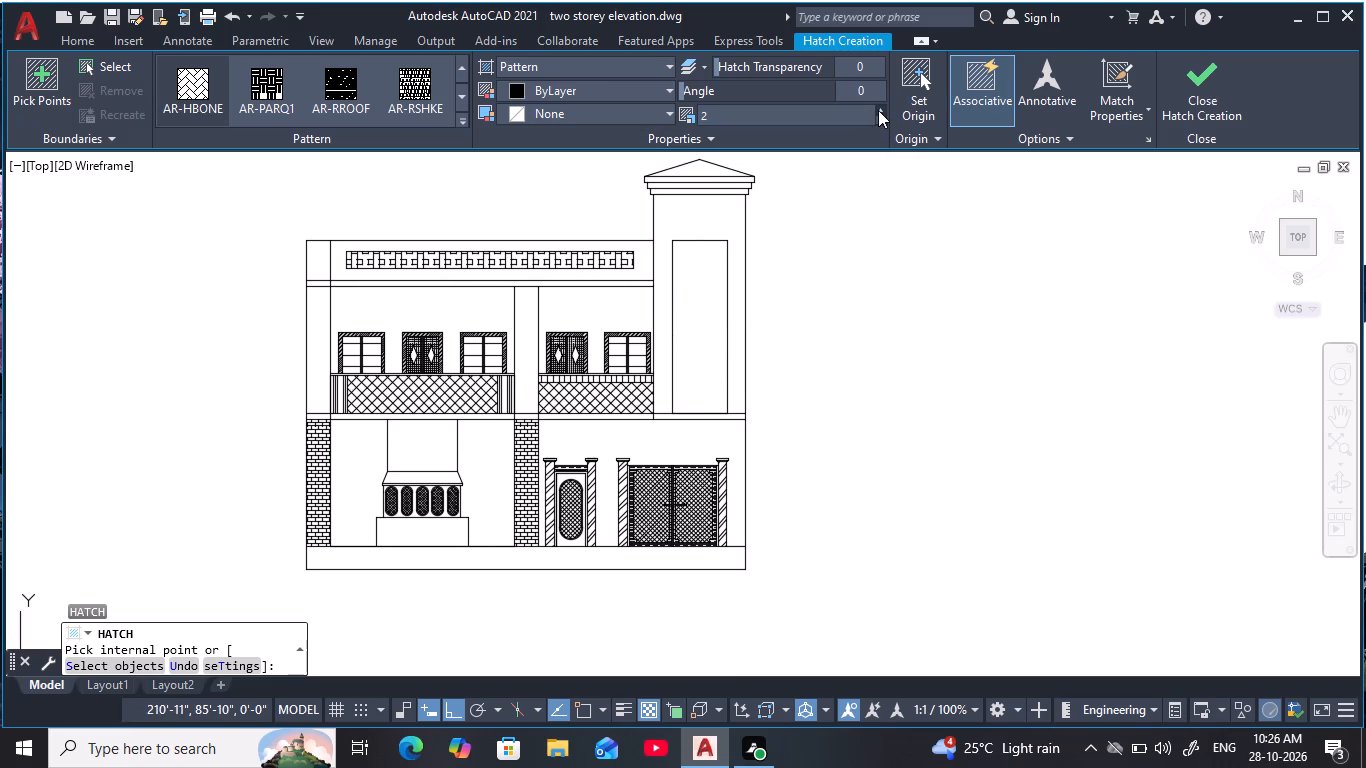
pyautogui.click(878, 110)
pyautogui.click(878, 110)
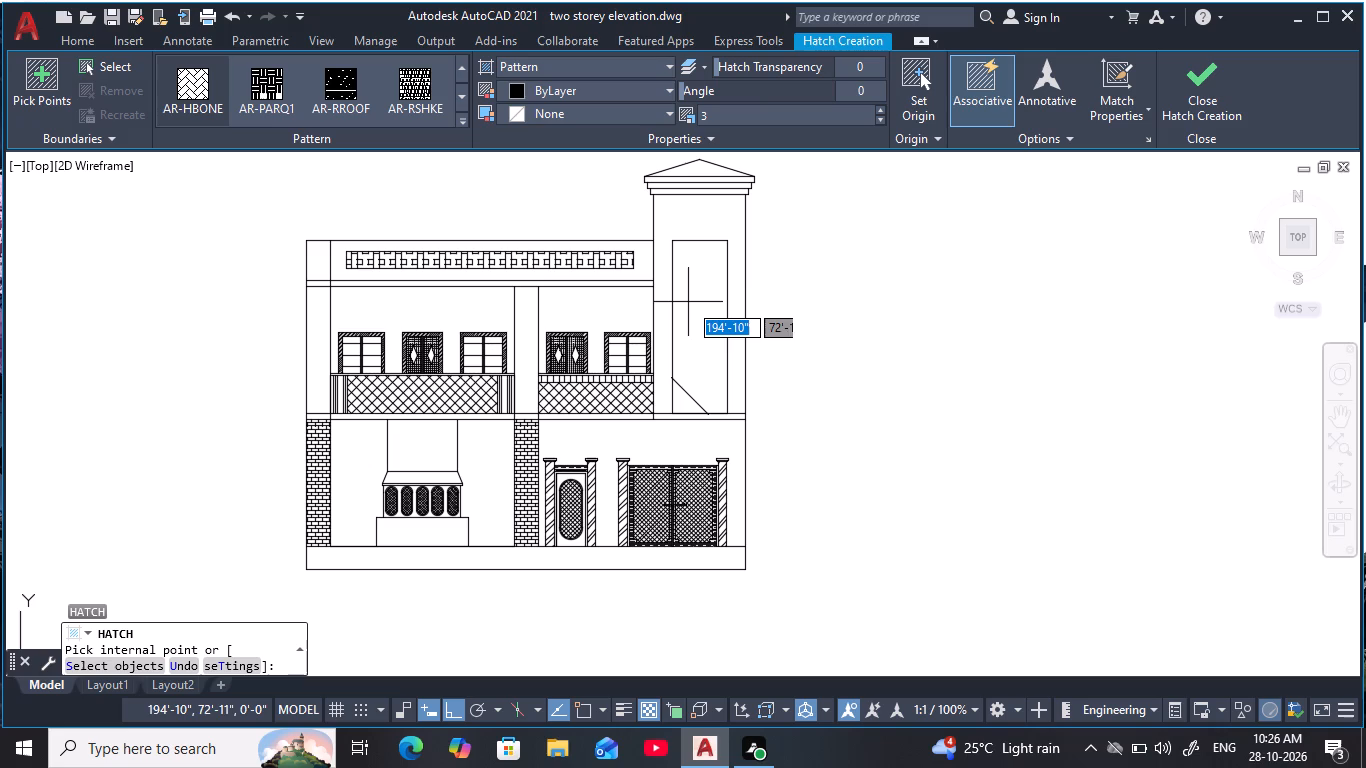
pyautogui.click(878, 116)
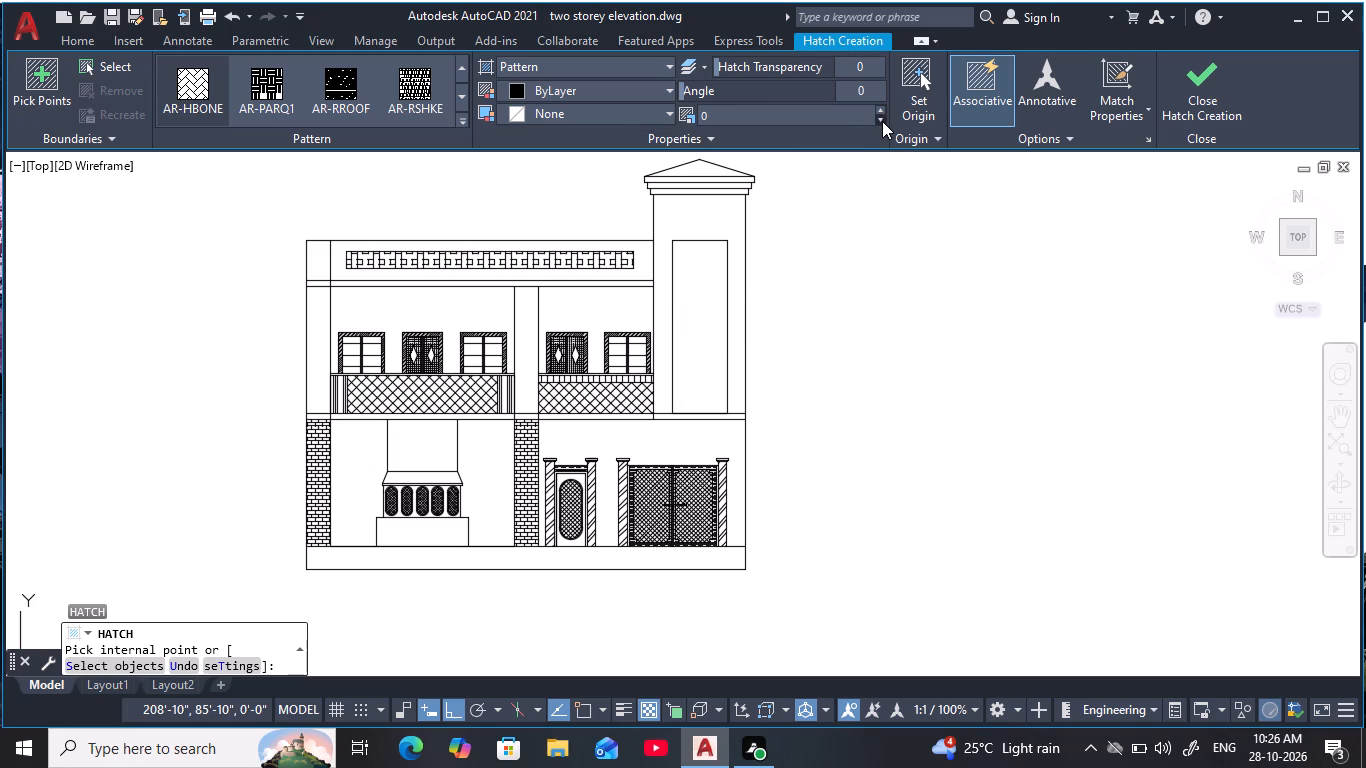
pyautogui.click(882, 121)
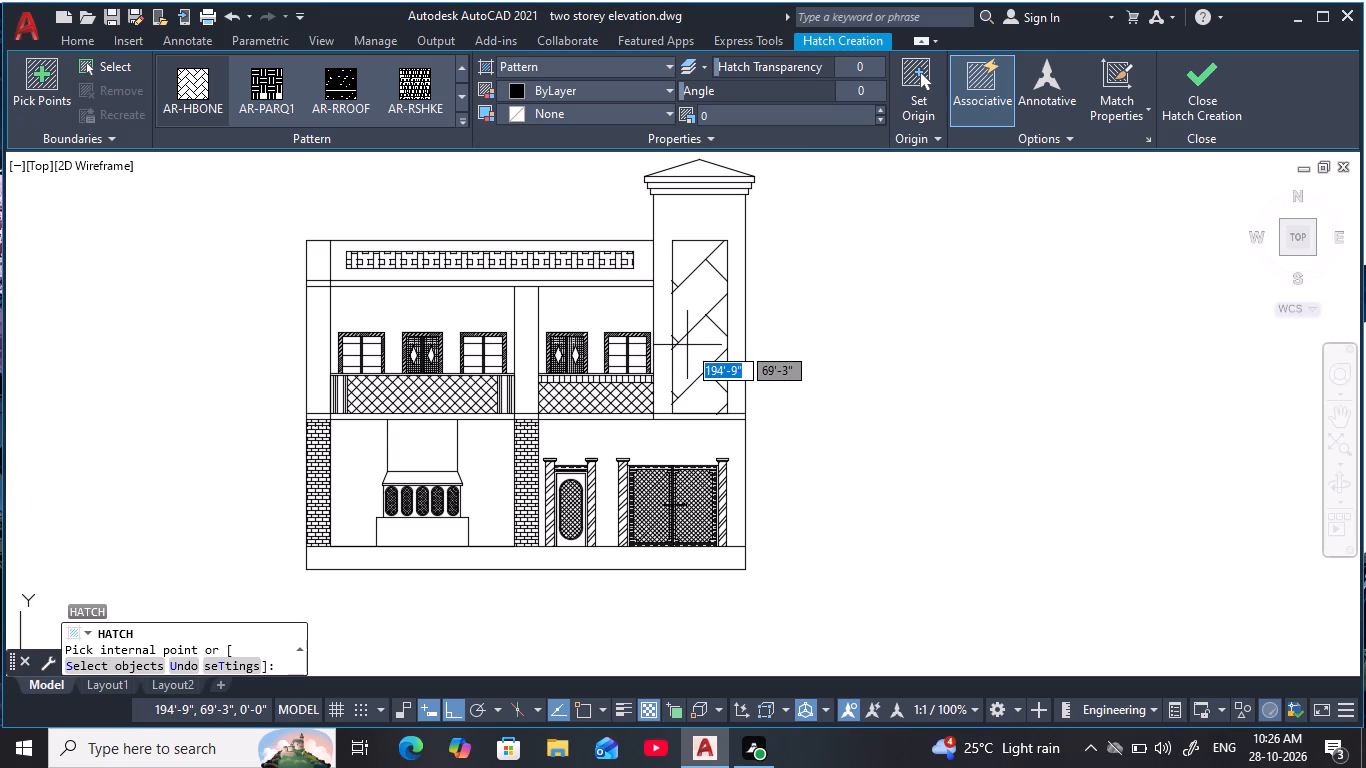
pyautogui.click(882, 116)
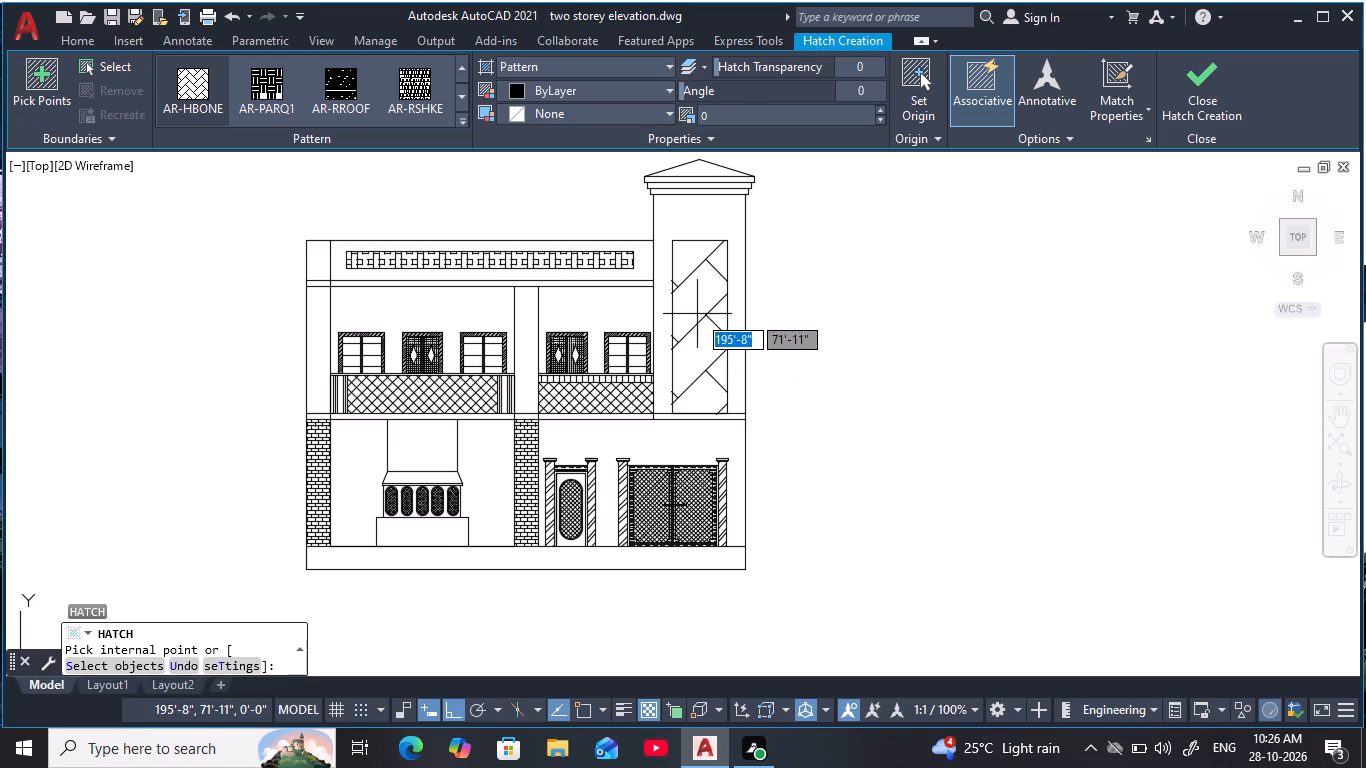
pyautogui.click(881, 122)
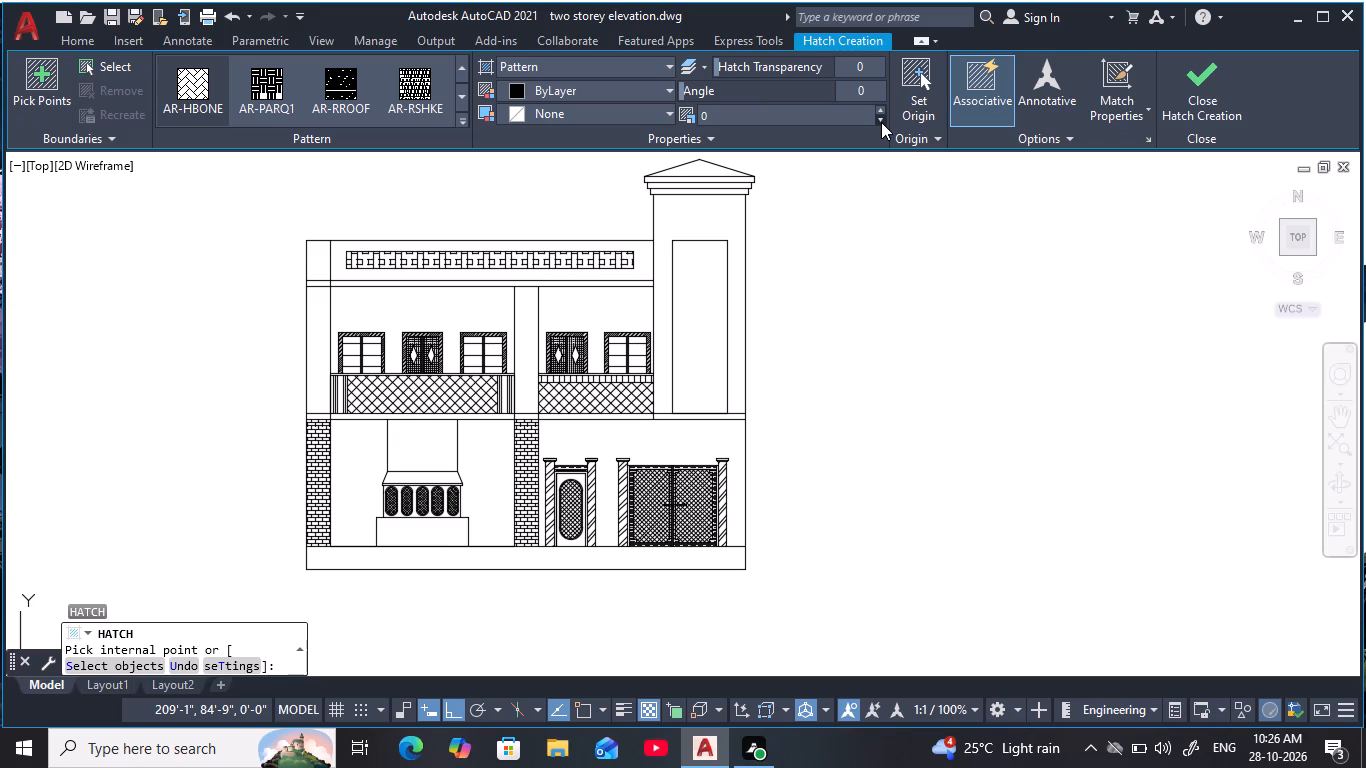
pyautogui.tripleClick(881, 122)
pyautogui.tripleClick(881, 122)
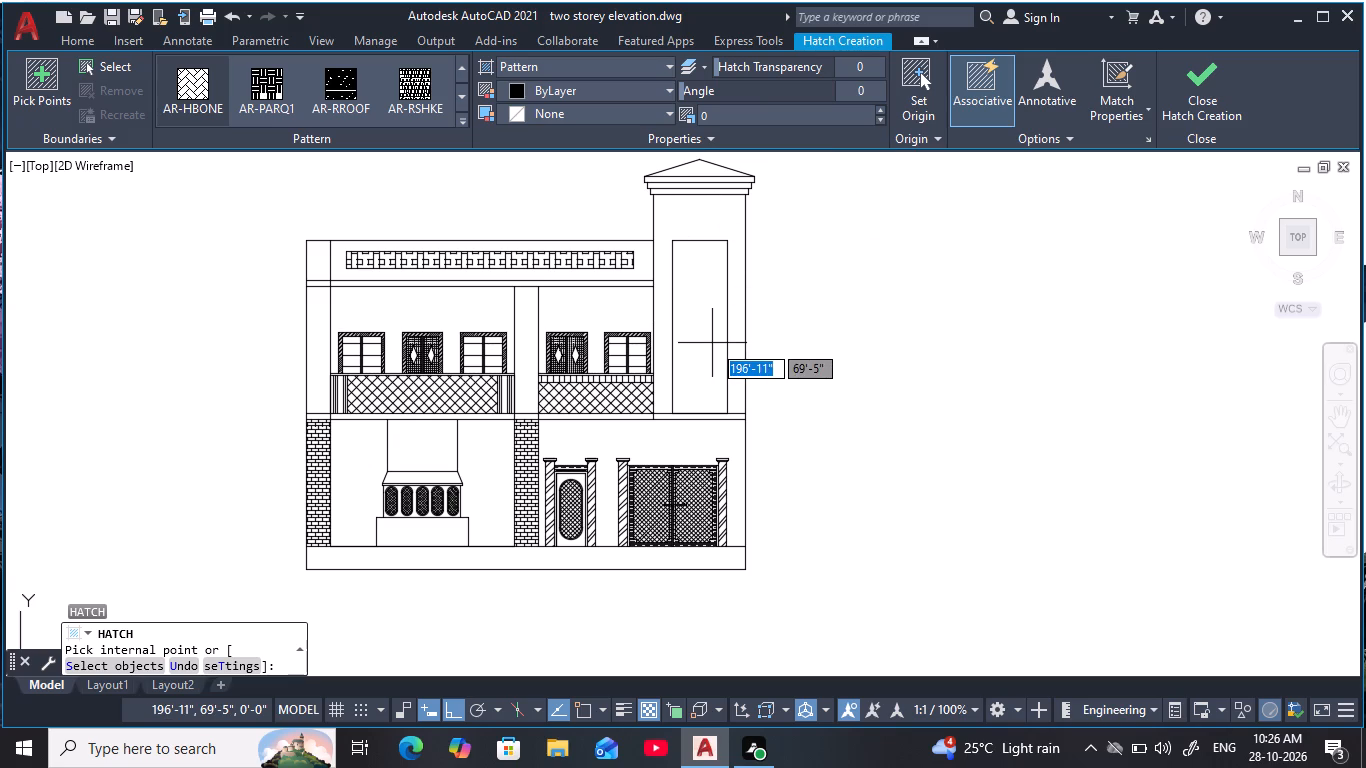
# Hatch the tall tower rectangle with the ANSI37 pattern at scale 2.
pyautogui.click(470, 121)
pyautogui.click(457, 124)
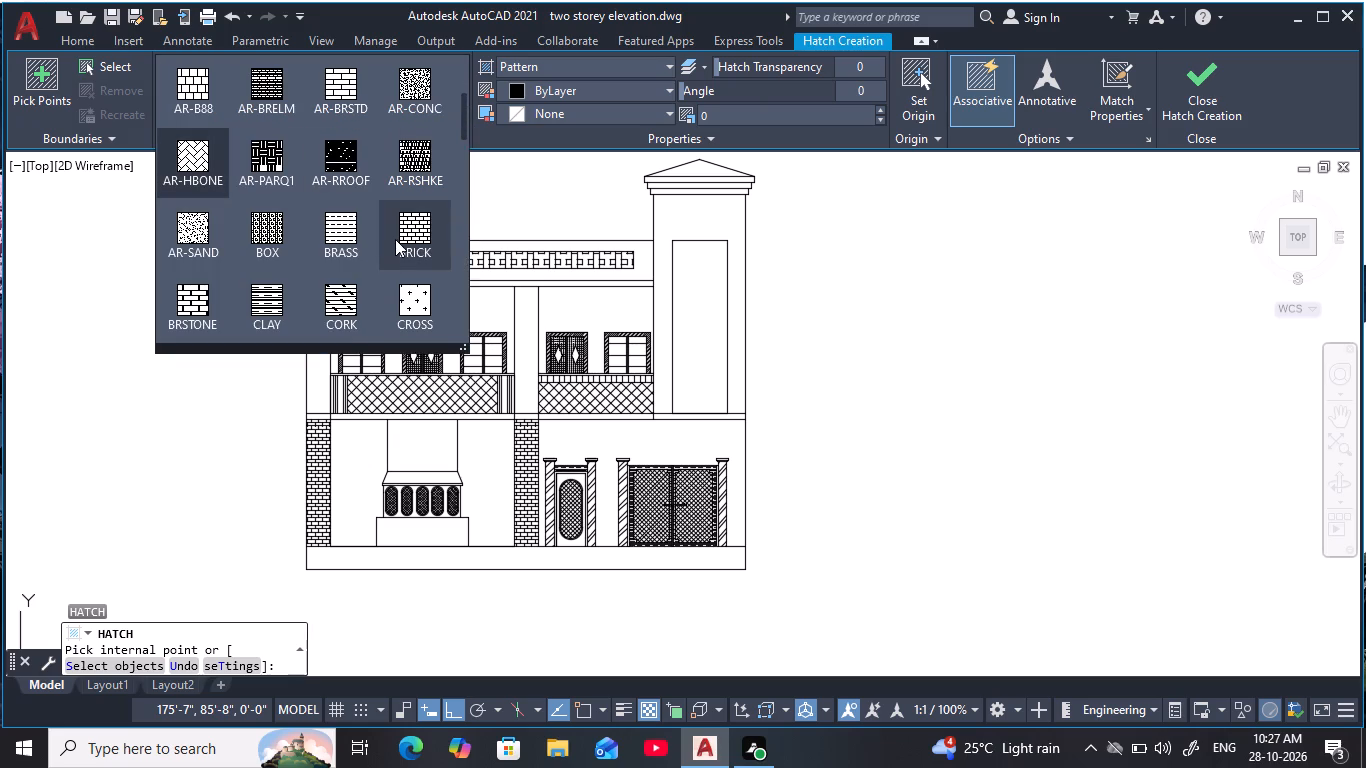
pyautogui.scroll(1, 395, 239)
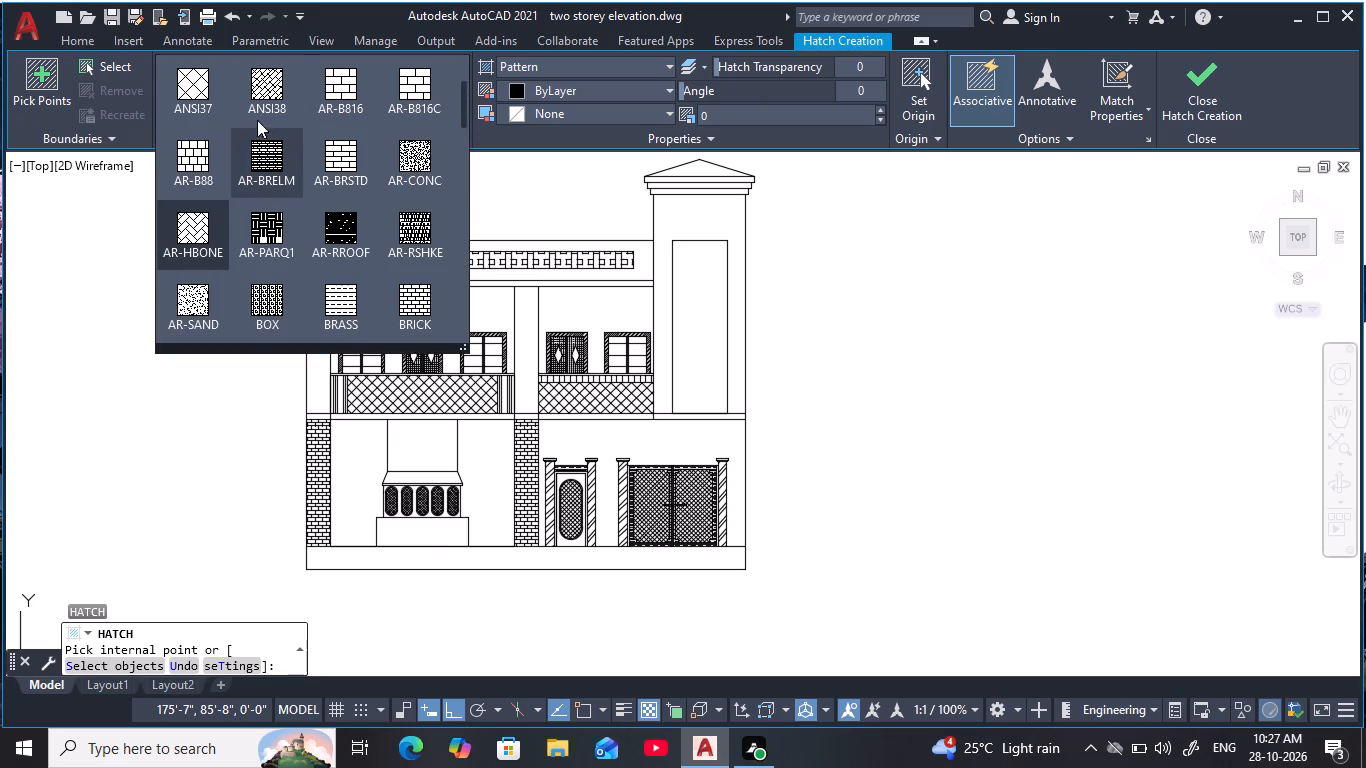
pyautogui.click(203, 97)
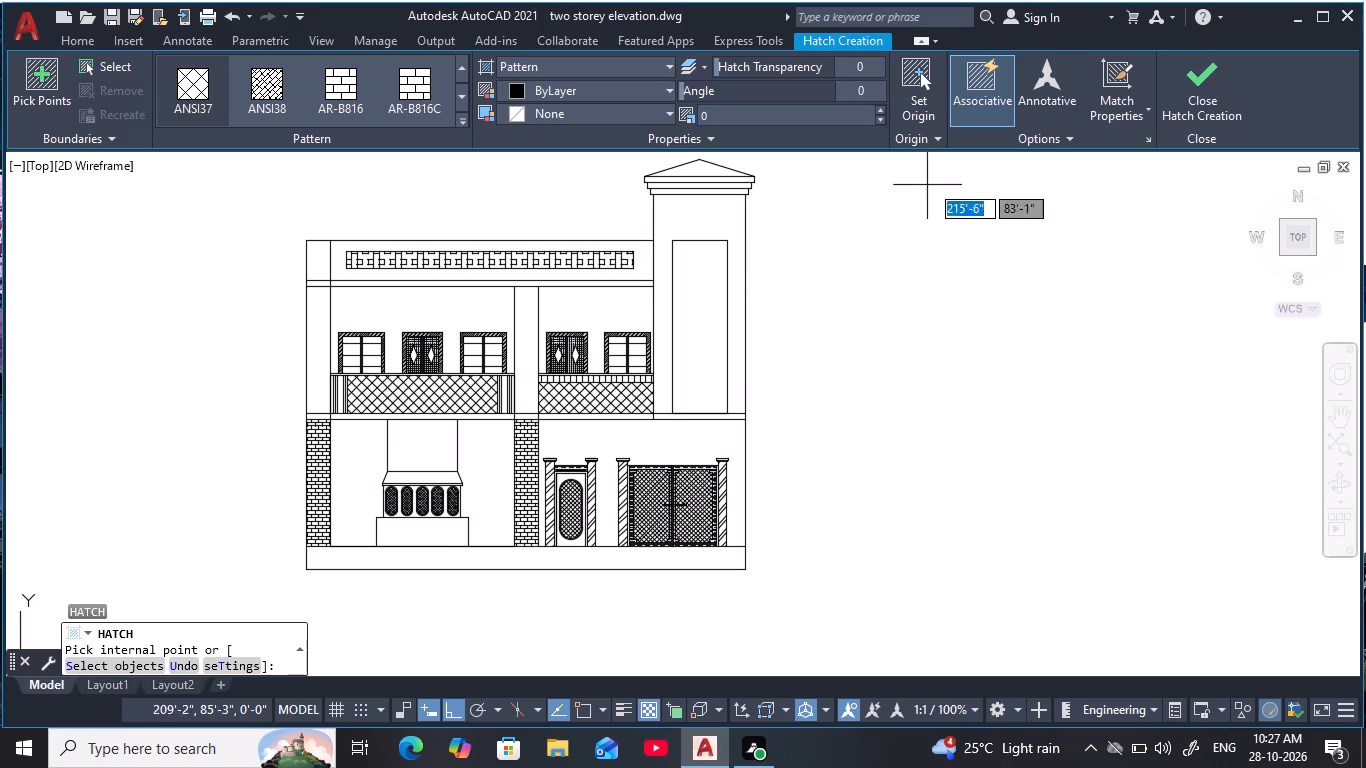
pyautogui.click(884, 108)
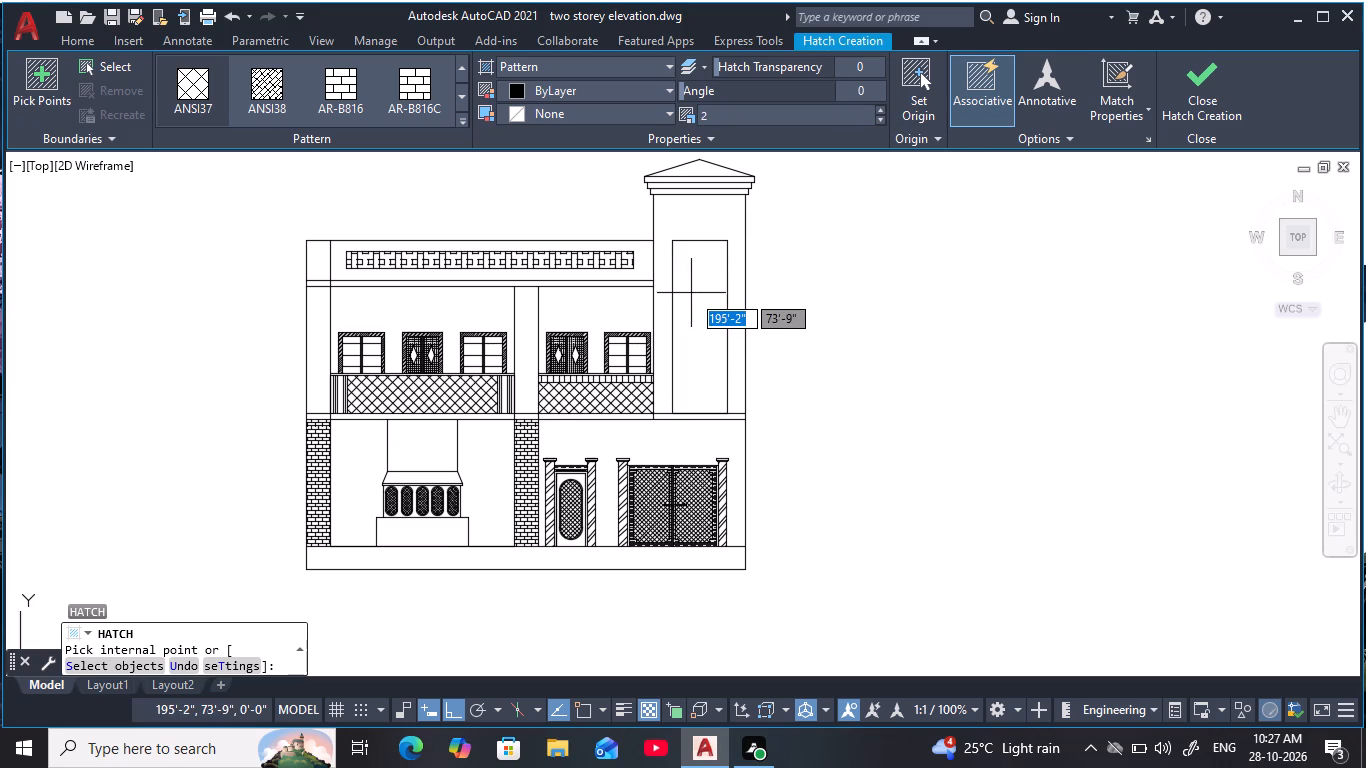
pyautogui.scroll(1, 691, 293)
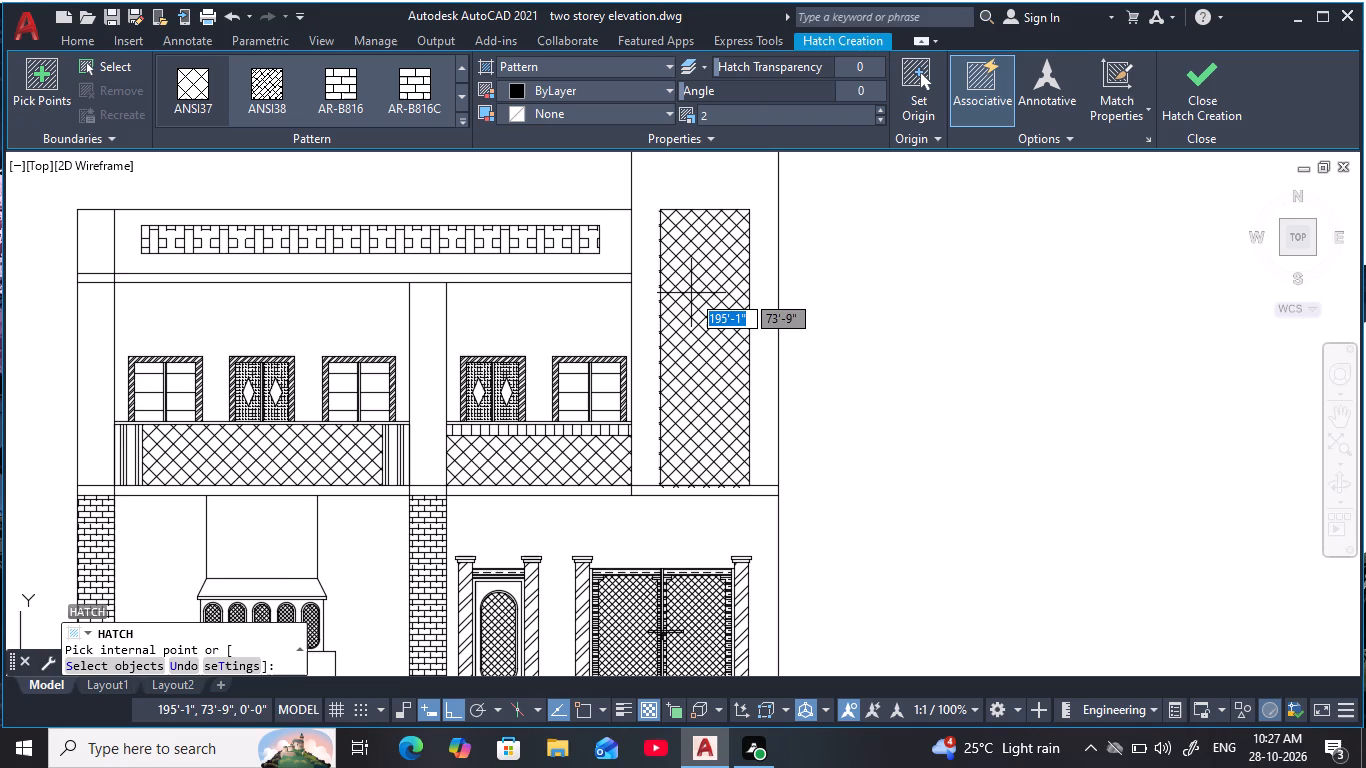
pyautogui.click(691, 293)
pyautogui.press('Escape')
pyautogui.scroll(-1, 832, 413)
pyautogui.press('Escape')
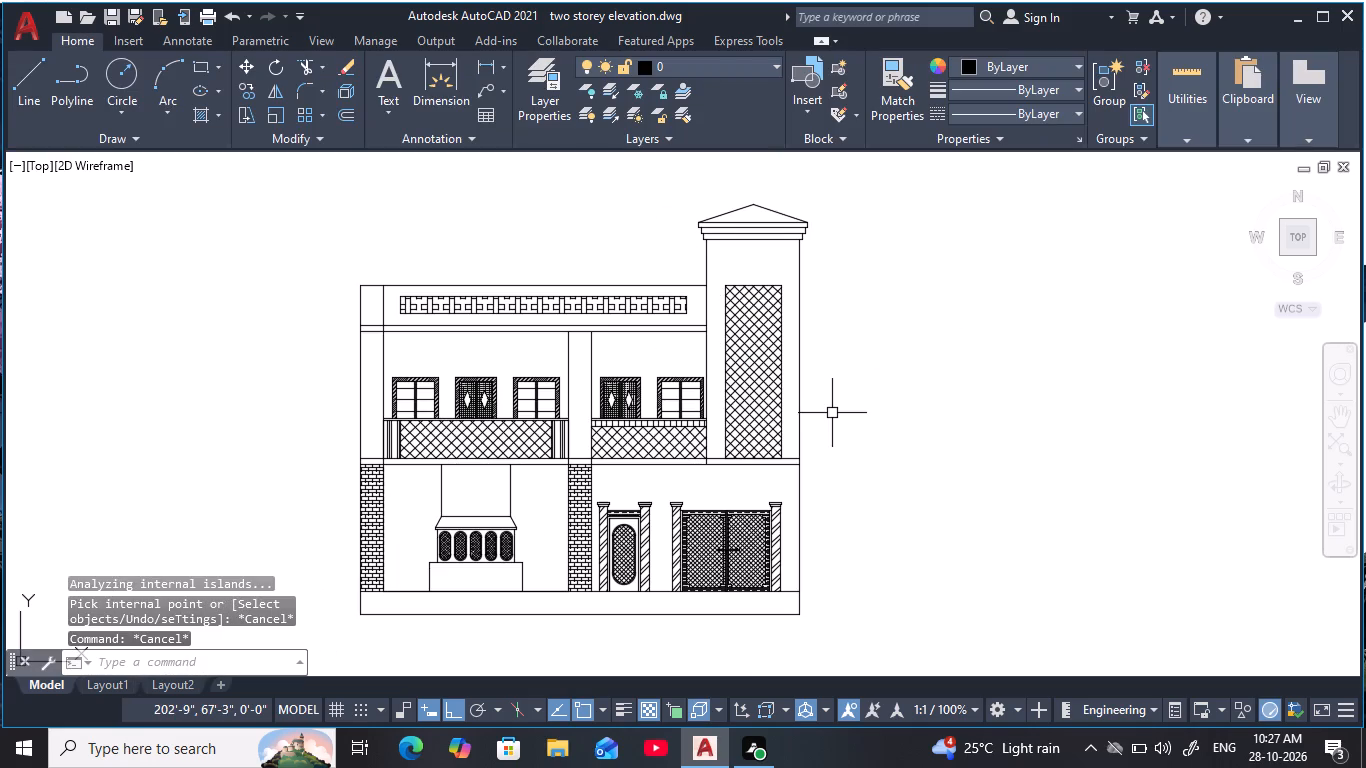
# Trim away the left end column's inner vertical line through the parapet and the roof slab band below it.
pyautogui.moveTo(832, 413); pyautogui.dragTo(847, 408, button='middle')
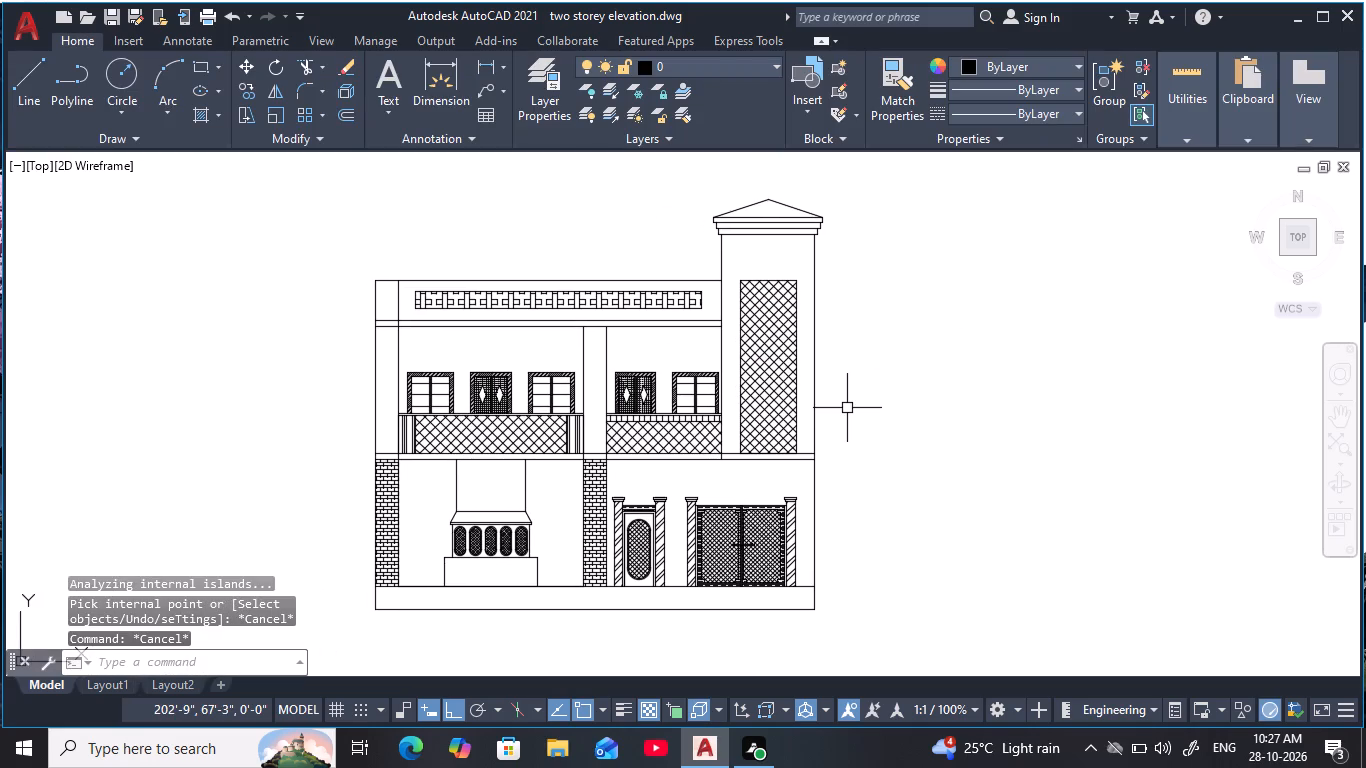
pyautogui.write('tr')
pyautogui.press('space')
pyautogui.scroll(2, 390, 309)
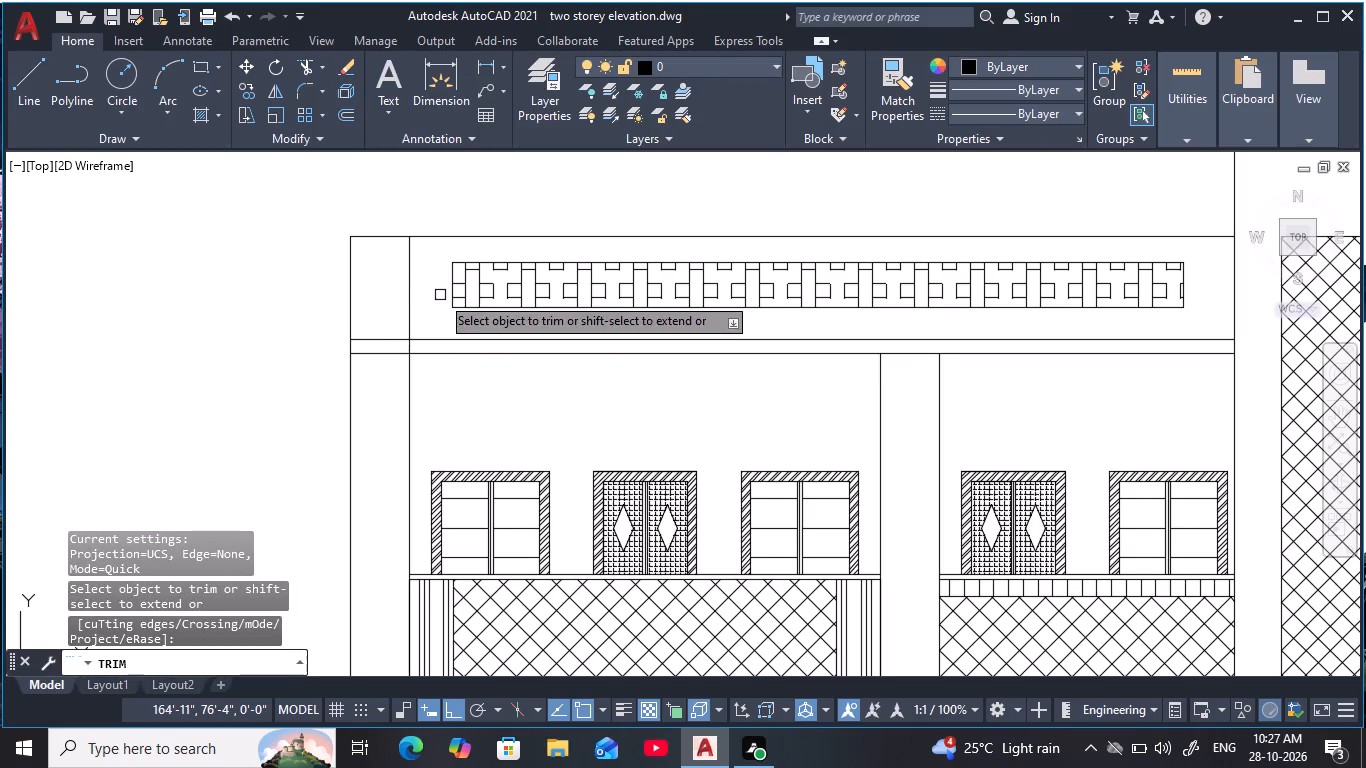
pyautogui.moveTo(440, 295); pyautogui.dragTo(388, 304)
pyautogui.scroll(3, 426, 353)
pyautogui.moveTo(409, 333); pyautogui.dragTo(368, 333)
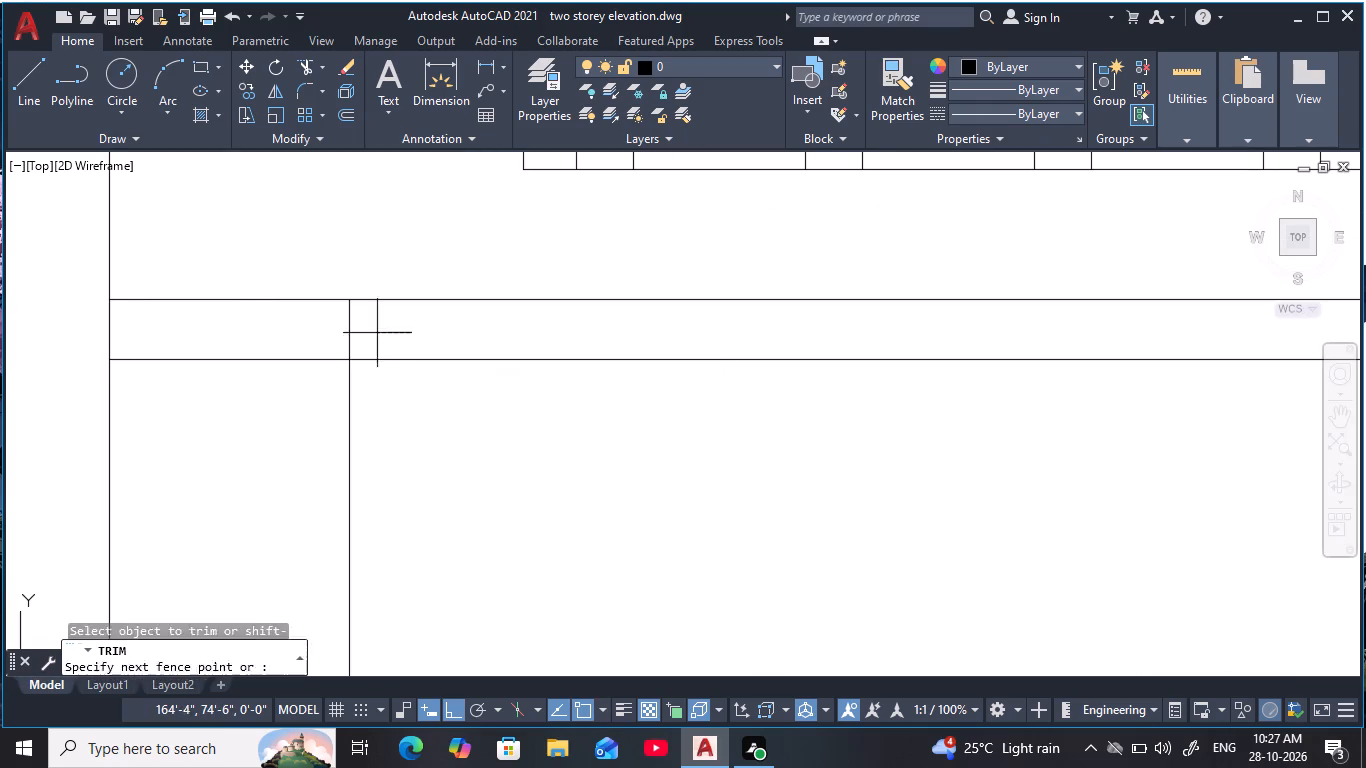
pyautogui.moveTo(368, 333); pyautogui.dragTo(290, 330)
# Trim away the short piece of the tower's left edge that crosses the floor band between the two storeys.
pyautogui.scroll(-4, 692, 434)
pyautogui.scroll(-2, 1206, 444)
pyautogui.moveTo(1206, 444); pyautogui.dragTo(767, 246, button='middle')
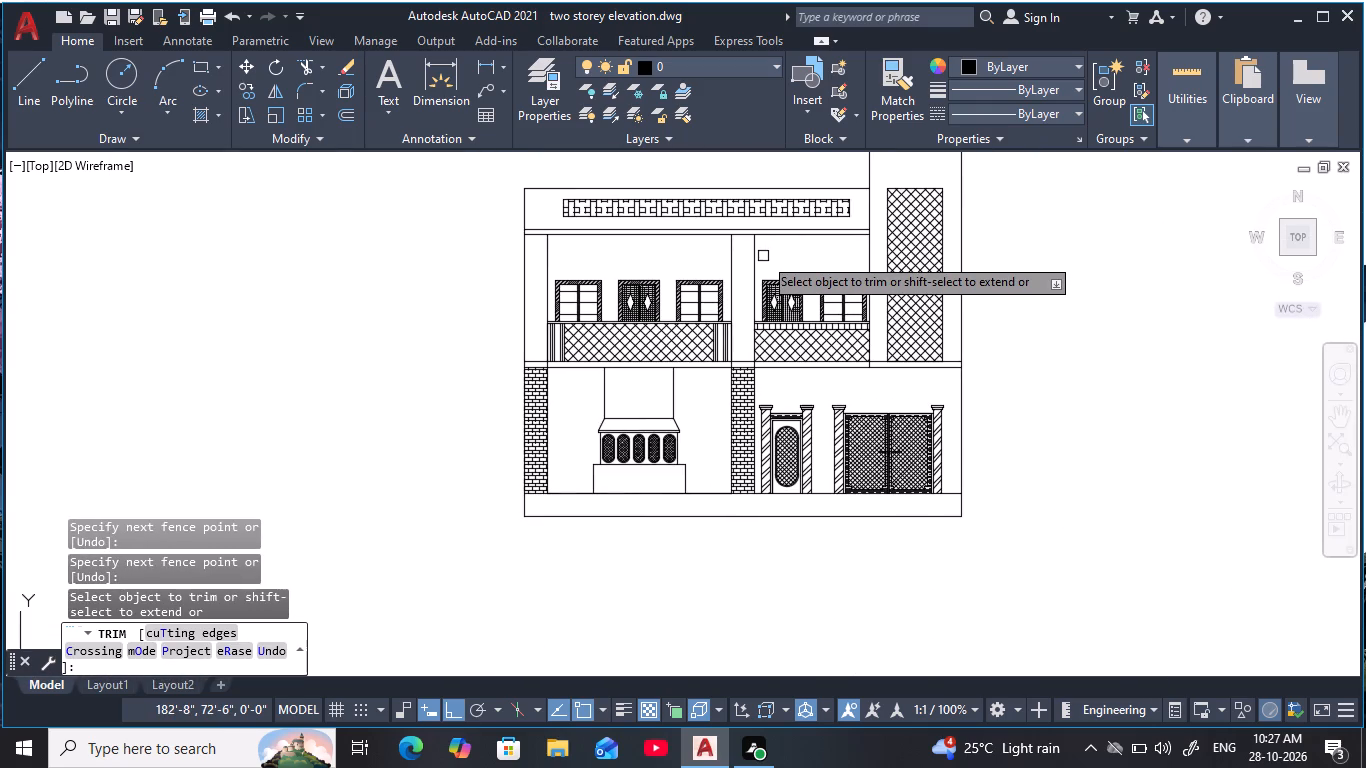
pyautogui.scroll(1, 717, 507)
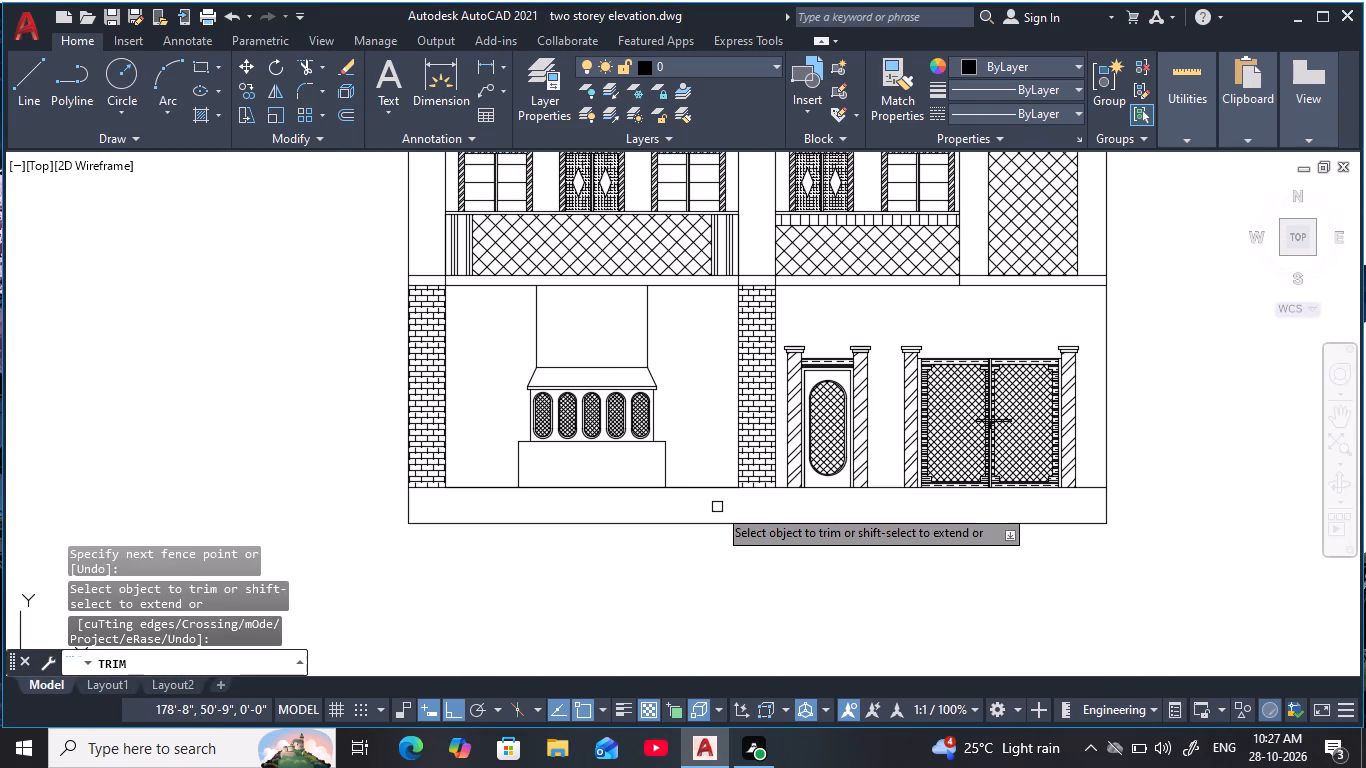
pyautogui.middleClick(717, 507)
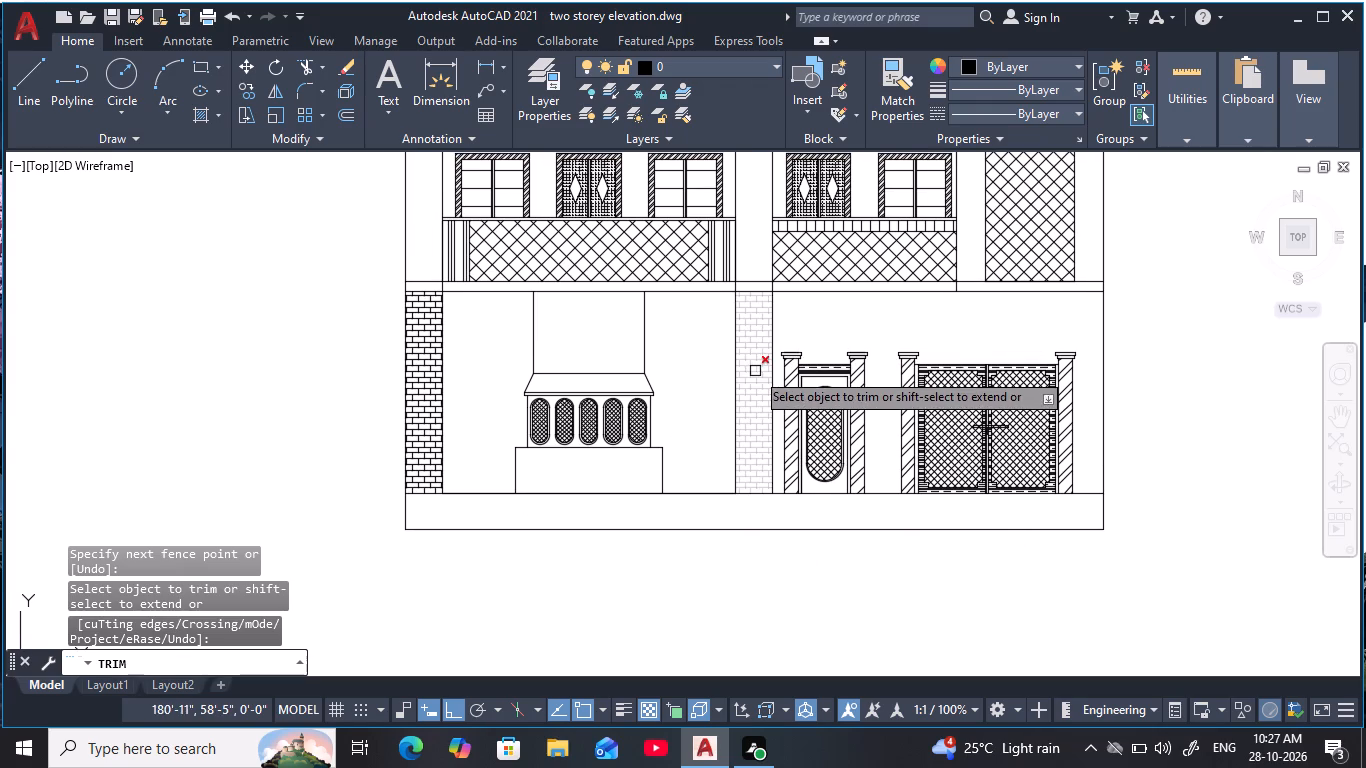
pyautogui.moveTo(671, 375); pyautogui.dragTo(644, 398, button='middle')
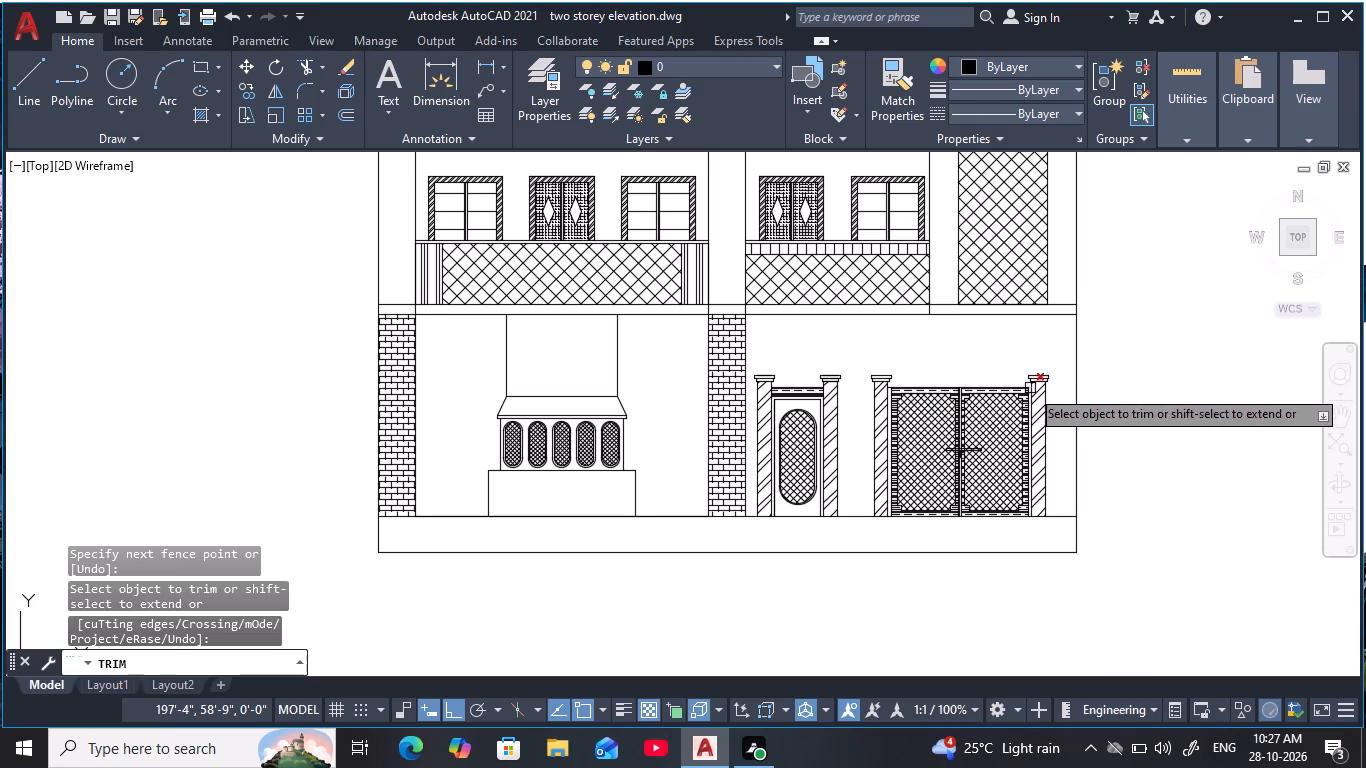
pyautogui.scroll(2, 1030, 388)
pyautogui.moveTo(898, 305); pyautogui.dragTo(902, 447, button='middle')
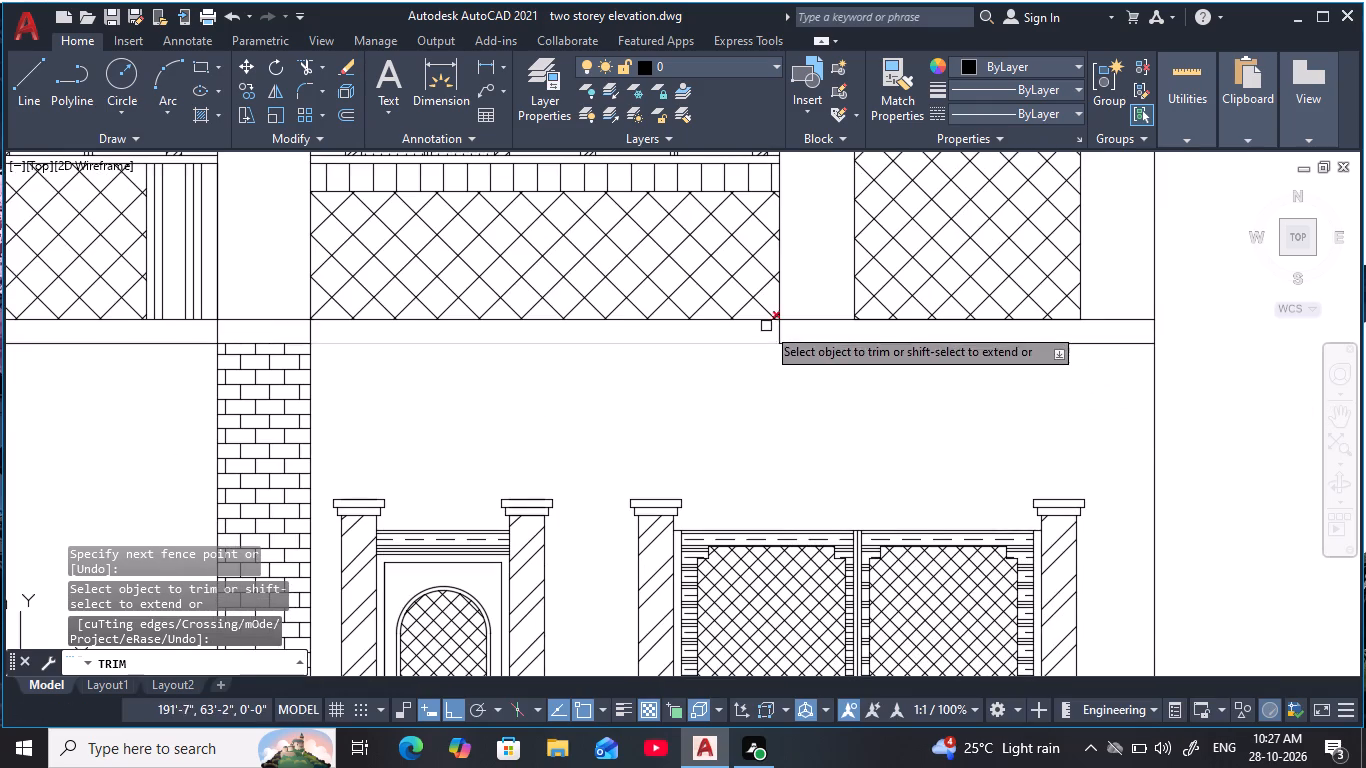
pyautogui.scroll(1, 766, 326)
pyautogui.moveTo(812, 338); pyautogui.dragTo(751, 347)
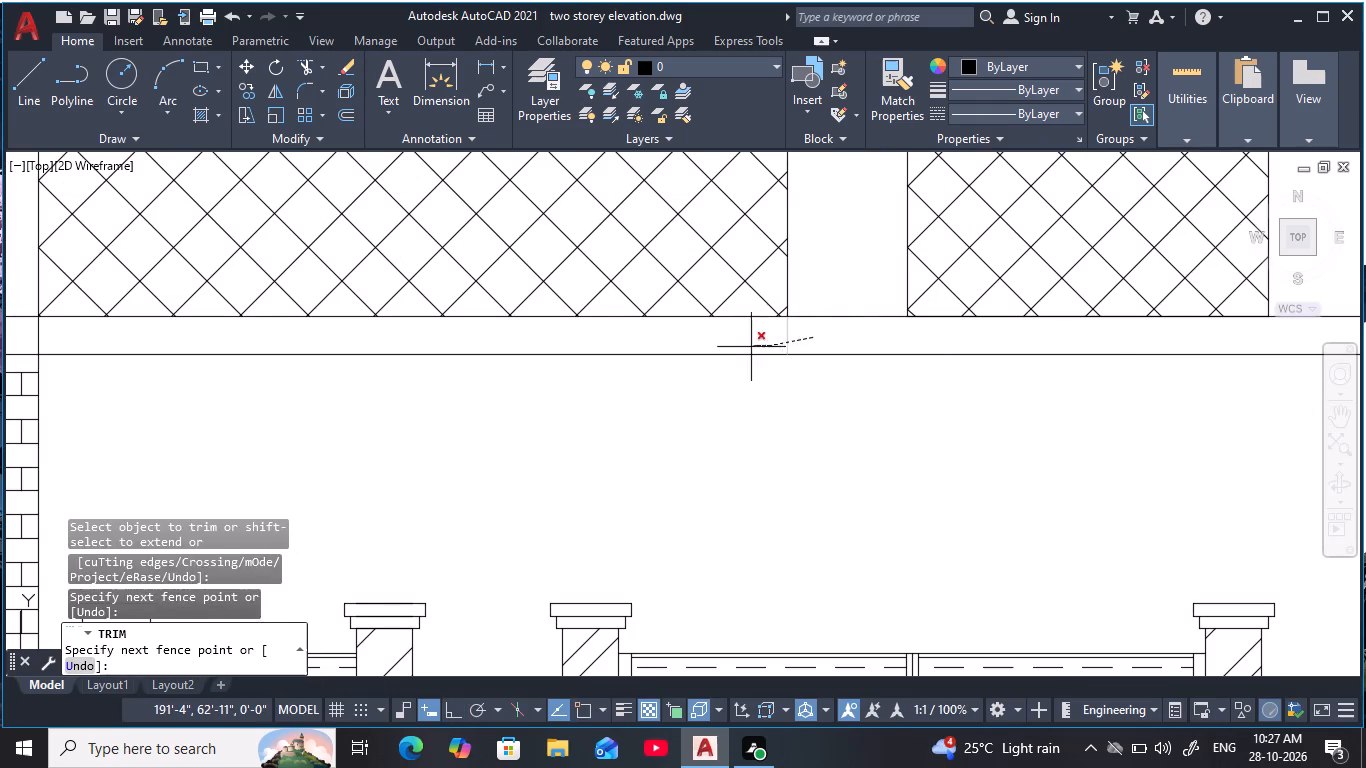
# Trim away the pieces of both middle column edges that cross the floor band above the brickwork.
pyautogui.scroll(-3, 748, 347)
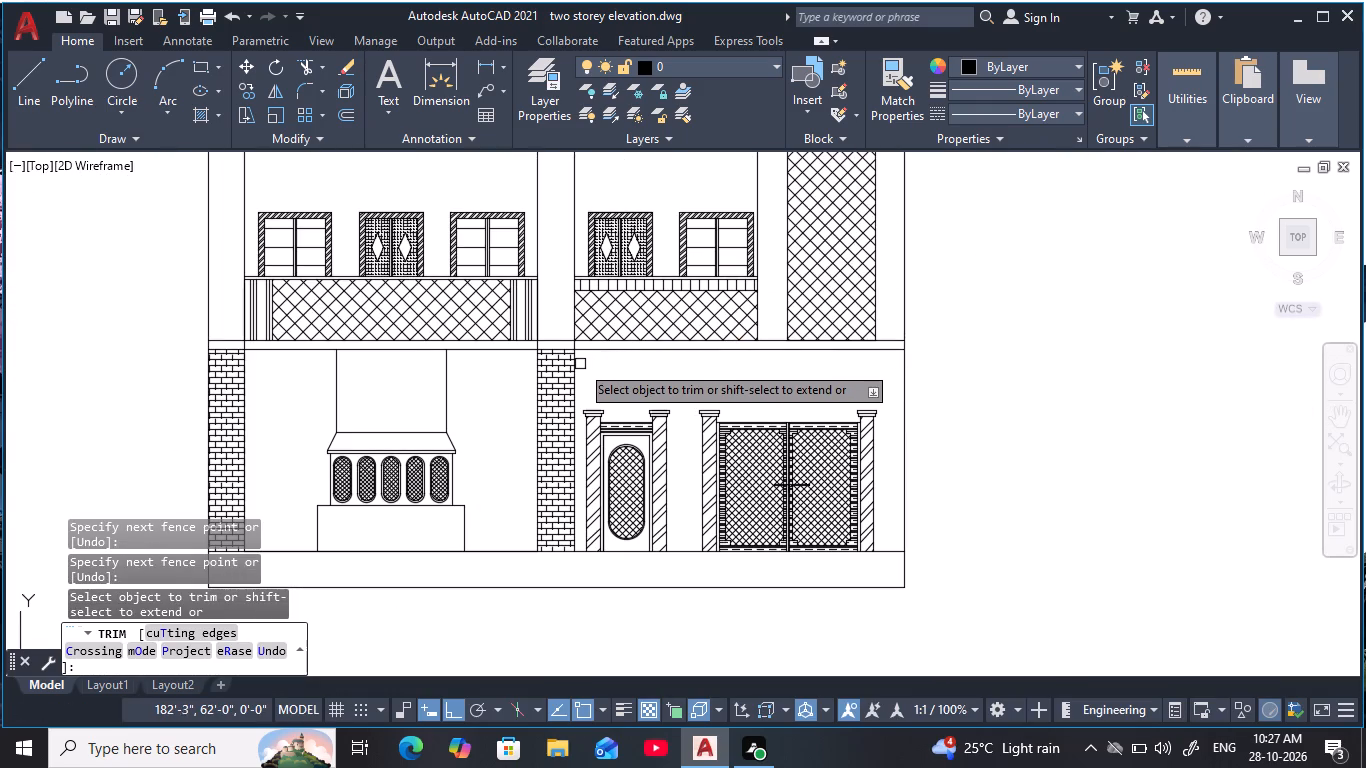
pyautogui.scroll(1, 583, 391)
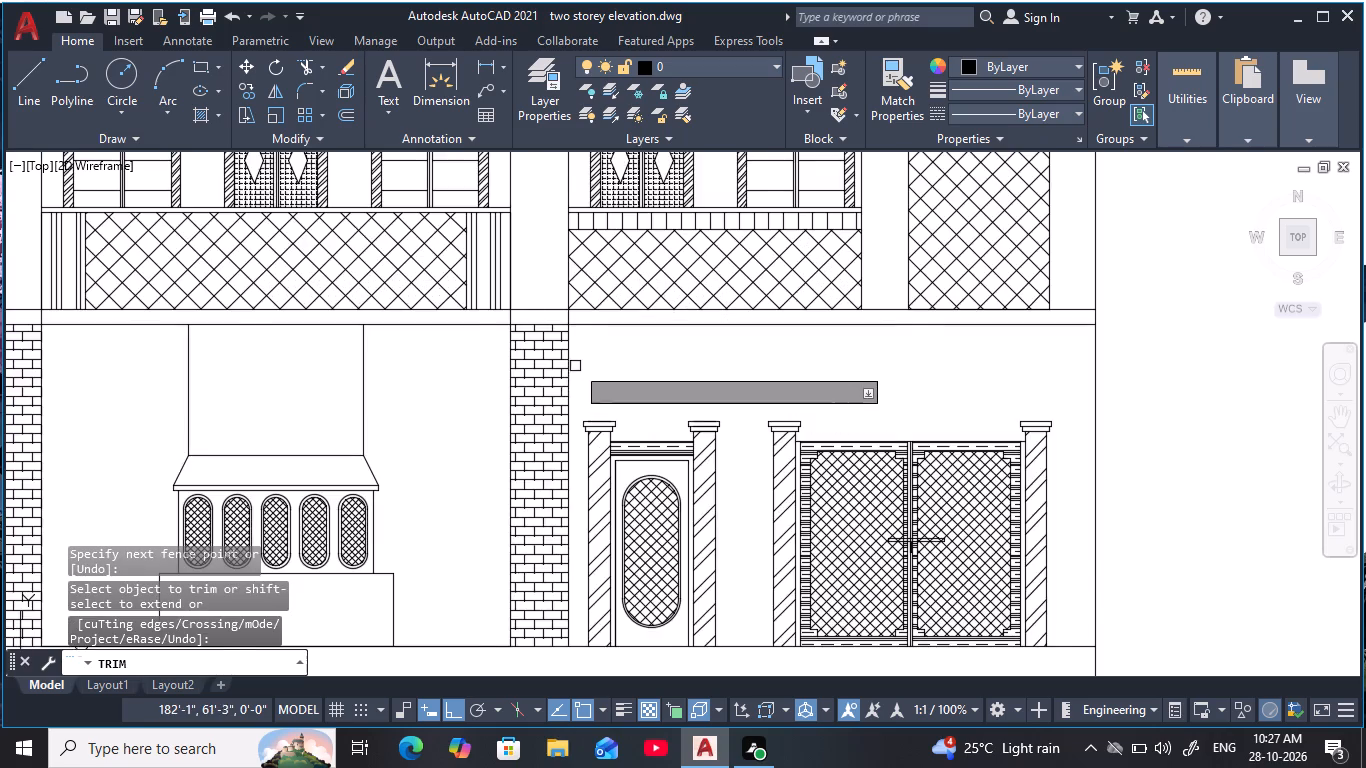
pyautogui.scroll(2, 574, 334)
pyautogui.moveTo(573, 310); pyautogui.dragTo(691, 393, button='middle')
pyautogui.scroll(2, 691, 393)
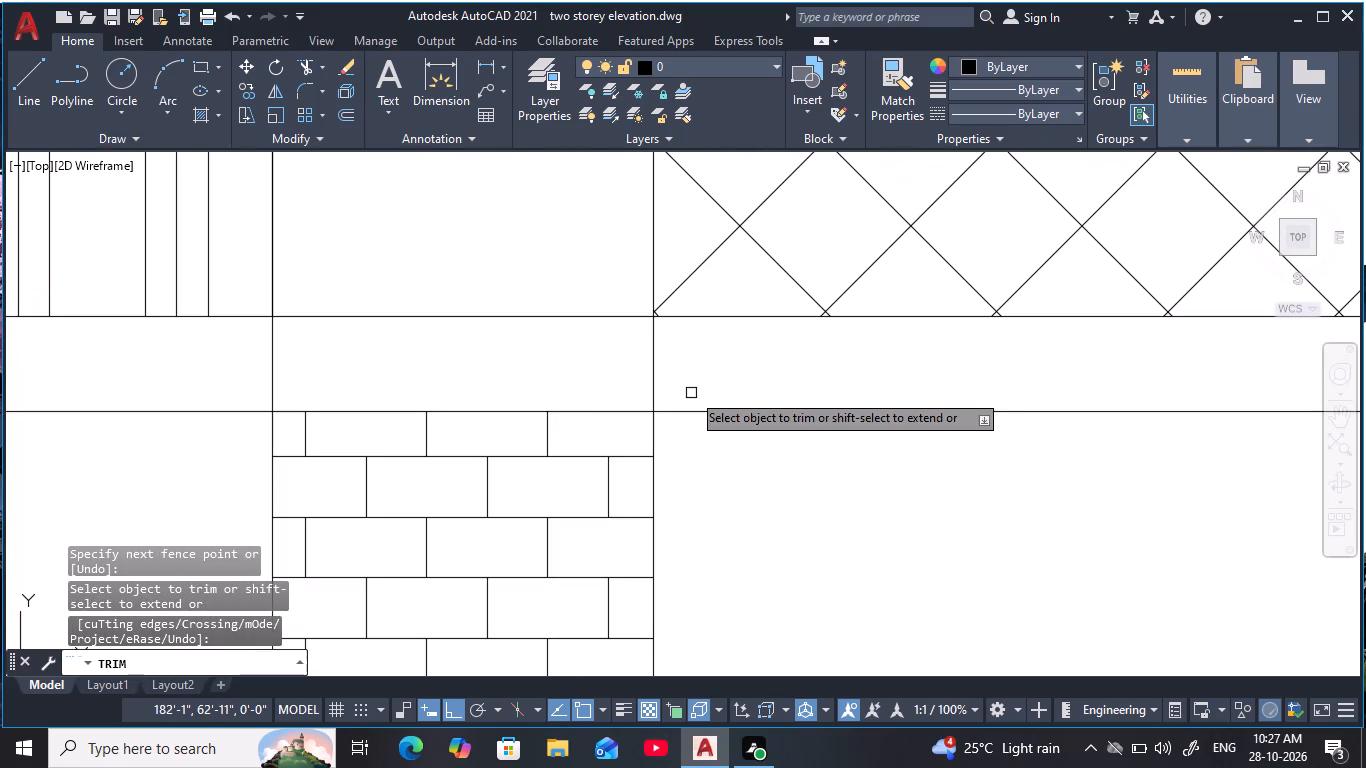
pyautogui.moveTo(688, 364); pyautogui.dragTo(615, 362)
pyautogui.moveTo(566, 348); pyautogui.dragTo(913, 432, button='middle')
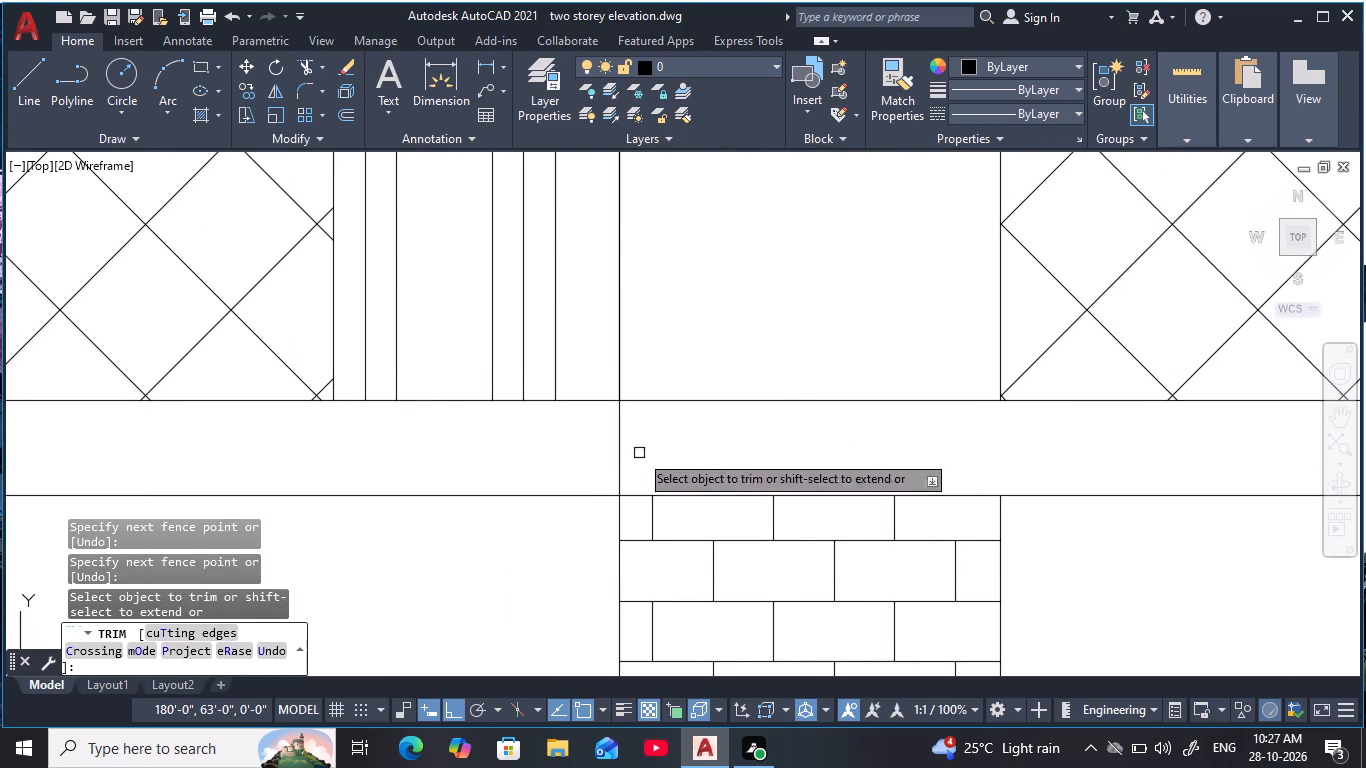
pyautogui.moveTo(638, 454); pyautogui.dragTo(573, 459)
# Trim away the piece of the left end column's inner edge that crosses the floor band, and finish trimming.
pyautogui.scroll(-5, 571, 458)
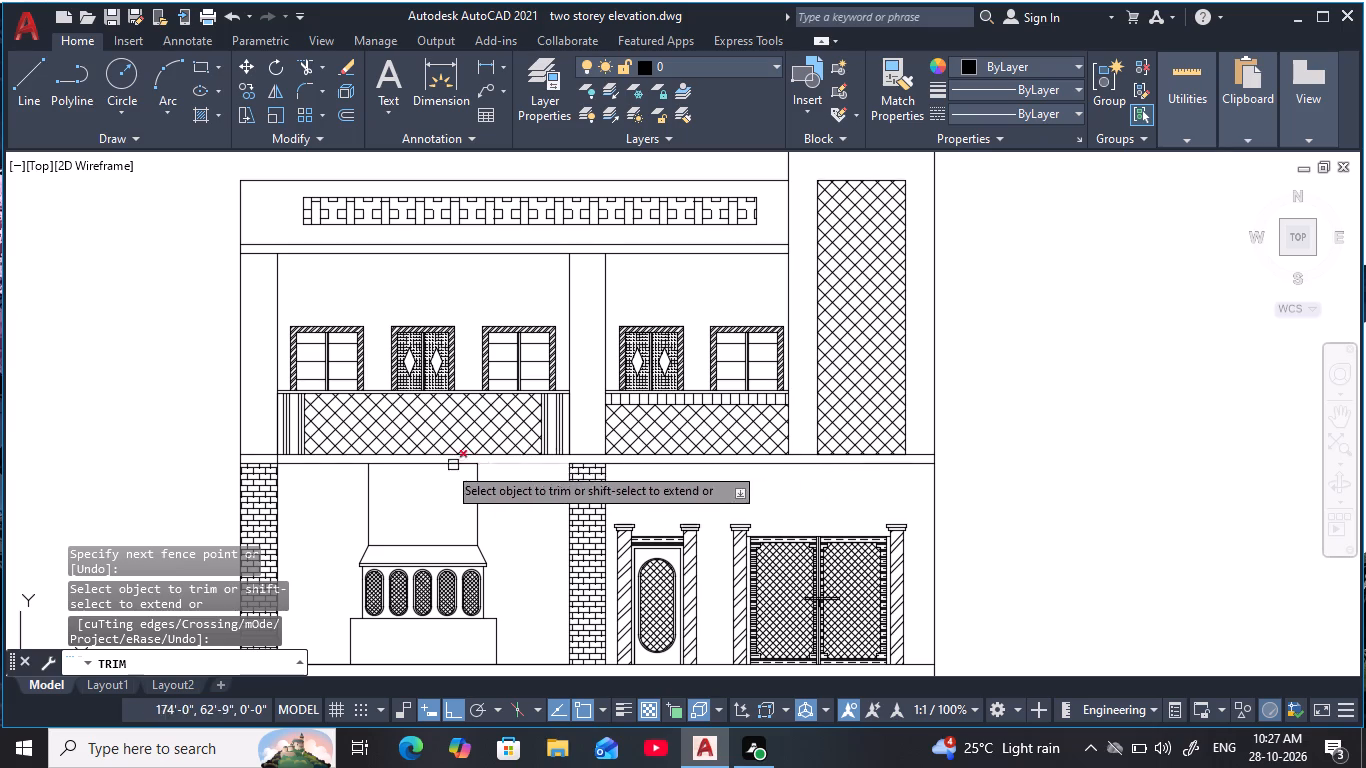
pyautogui.scroll(2, 255, 464)
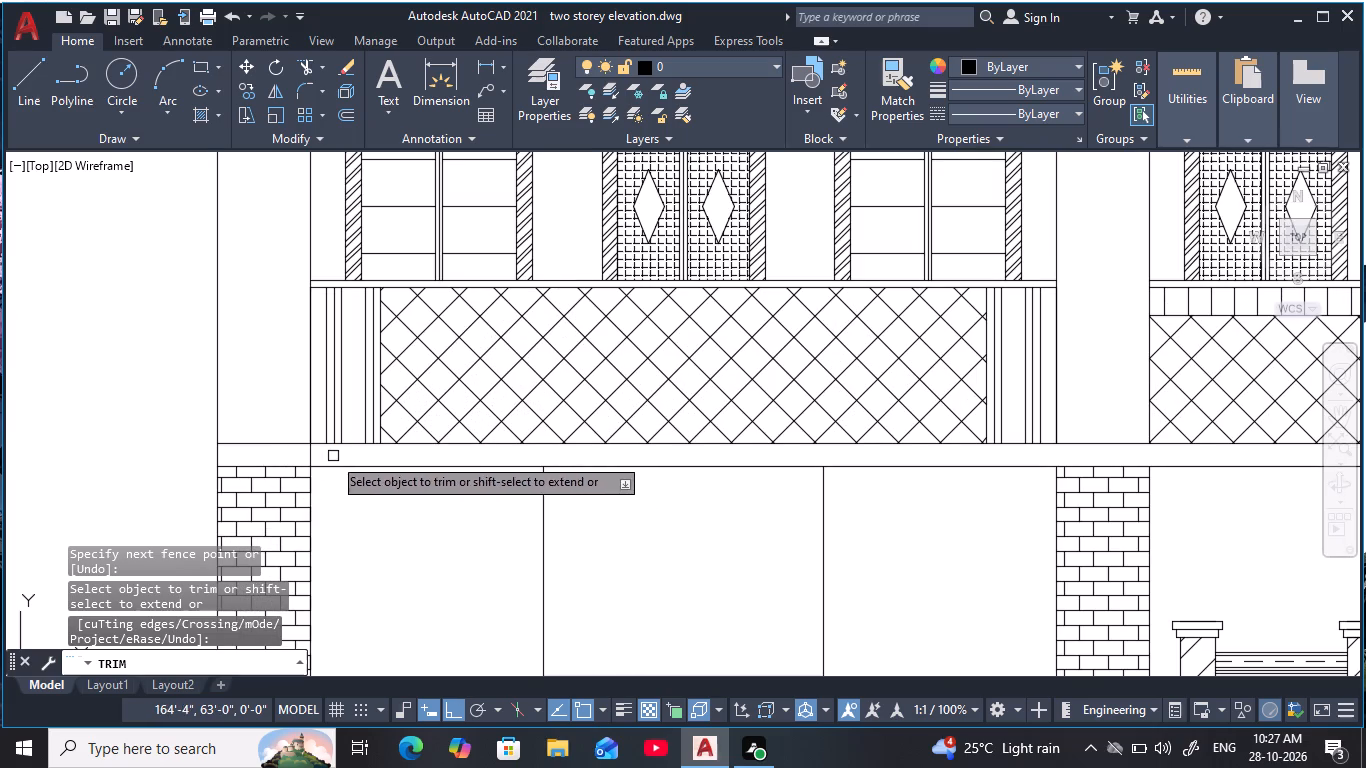
pyautogui.moveTo(324, 456); pyautogui.dragTo(293, 458)
pyautogui.scroll(-3, 592, 575)
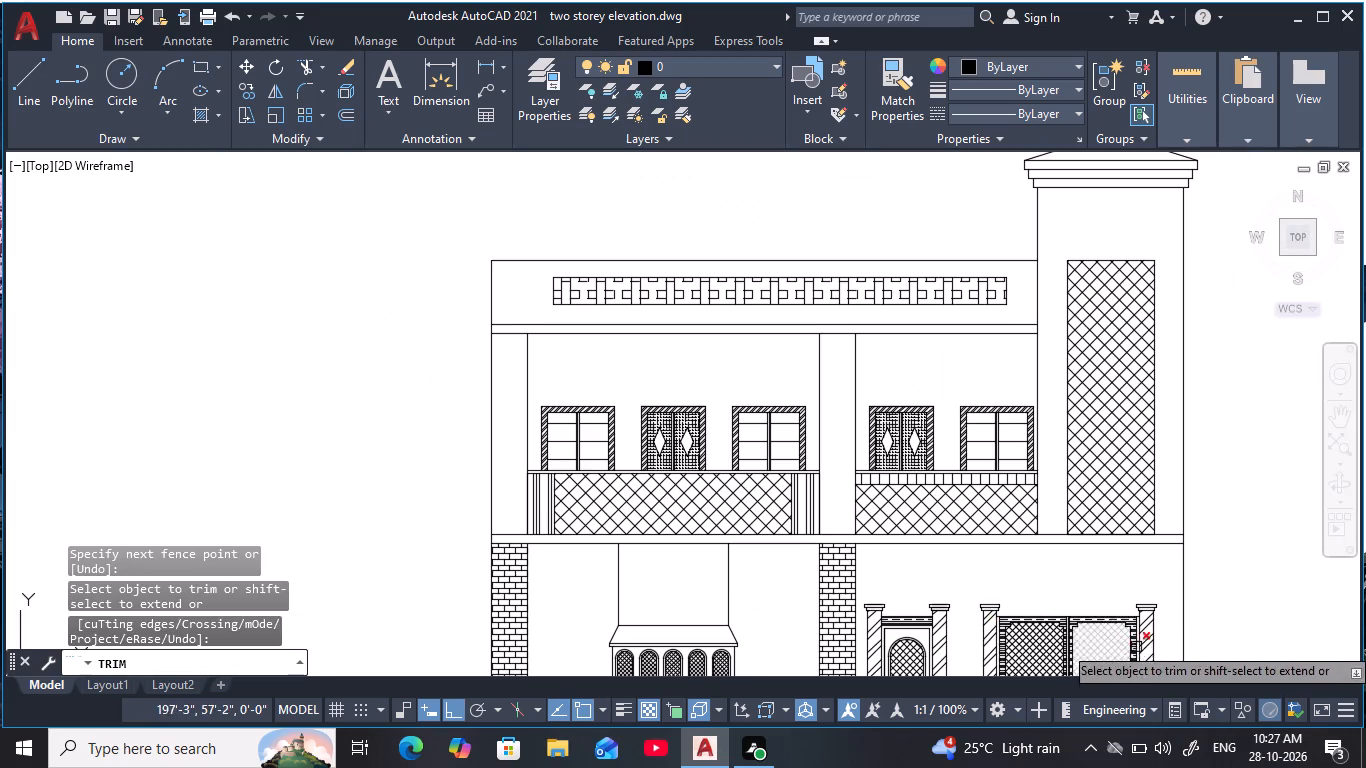
pyautogui.moveTo(1160, 575); pyautogui.dragTo(1096, 431, button='middle')
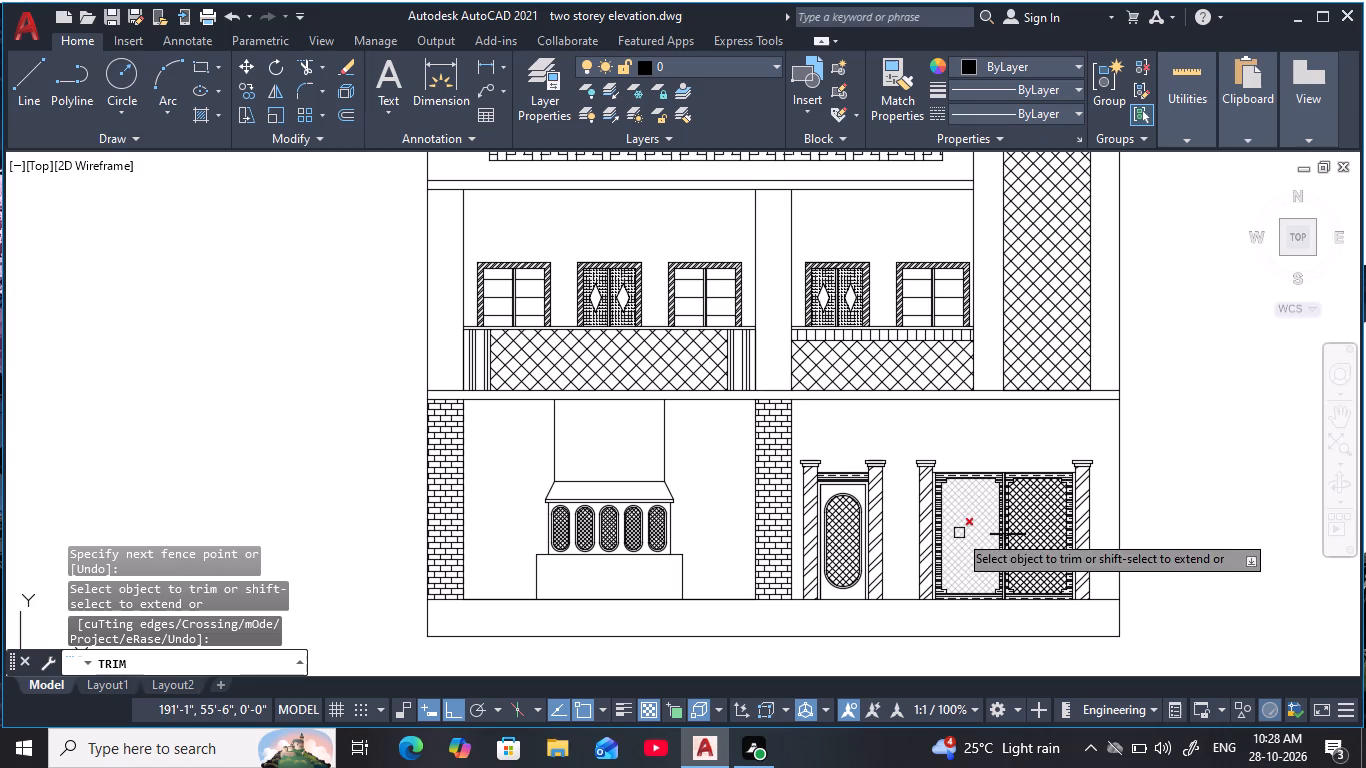
pyautogui.scroll(2, 848, 541)
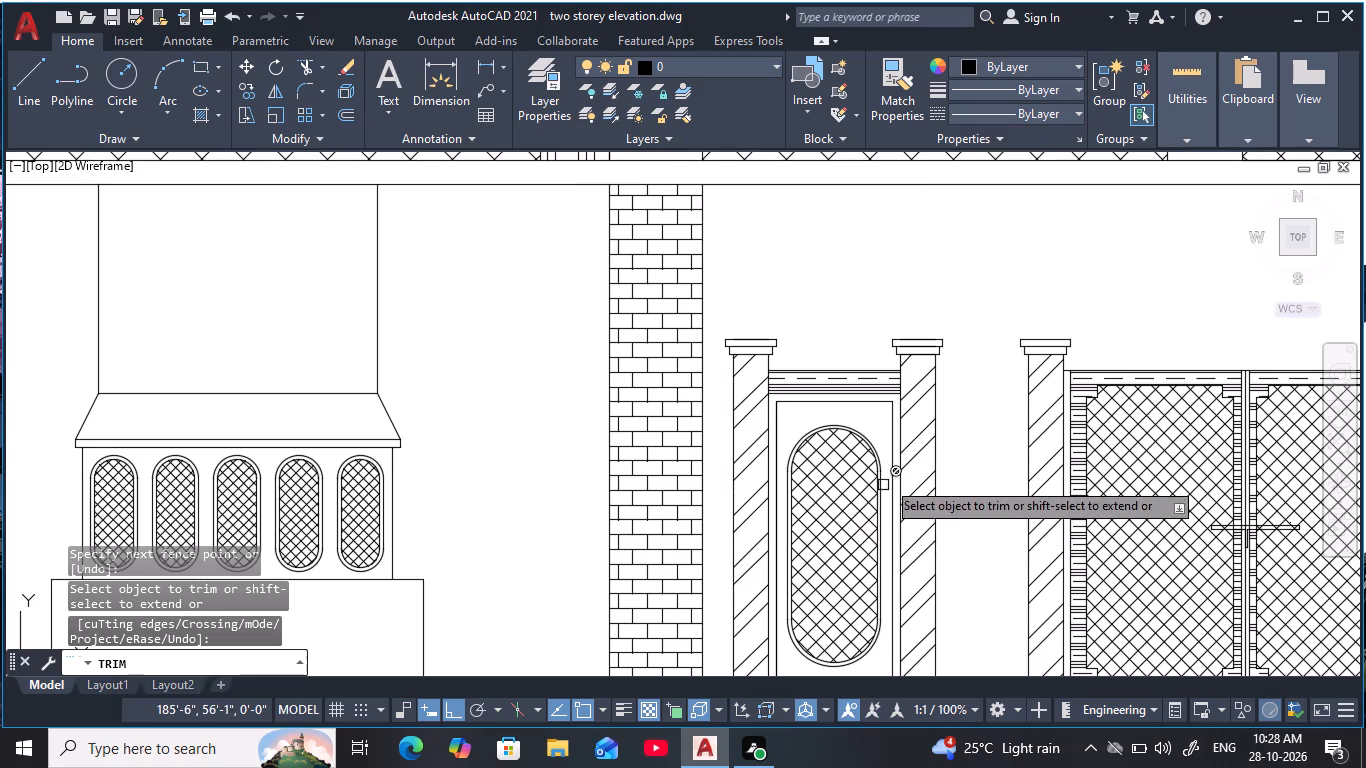
pyautogui.scroll(1, 775, 551)
pyautogui.moveTo(780, 550); pyautogui.dragTo(765, 526, button='middle')
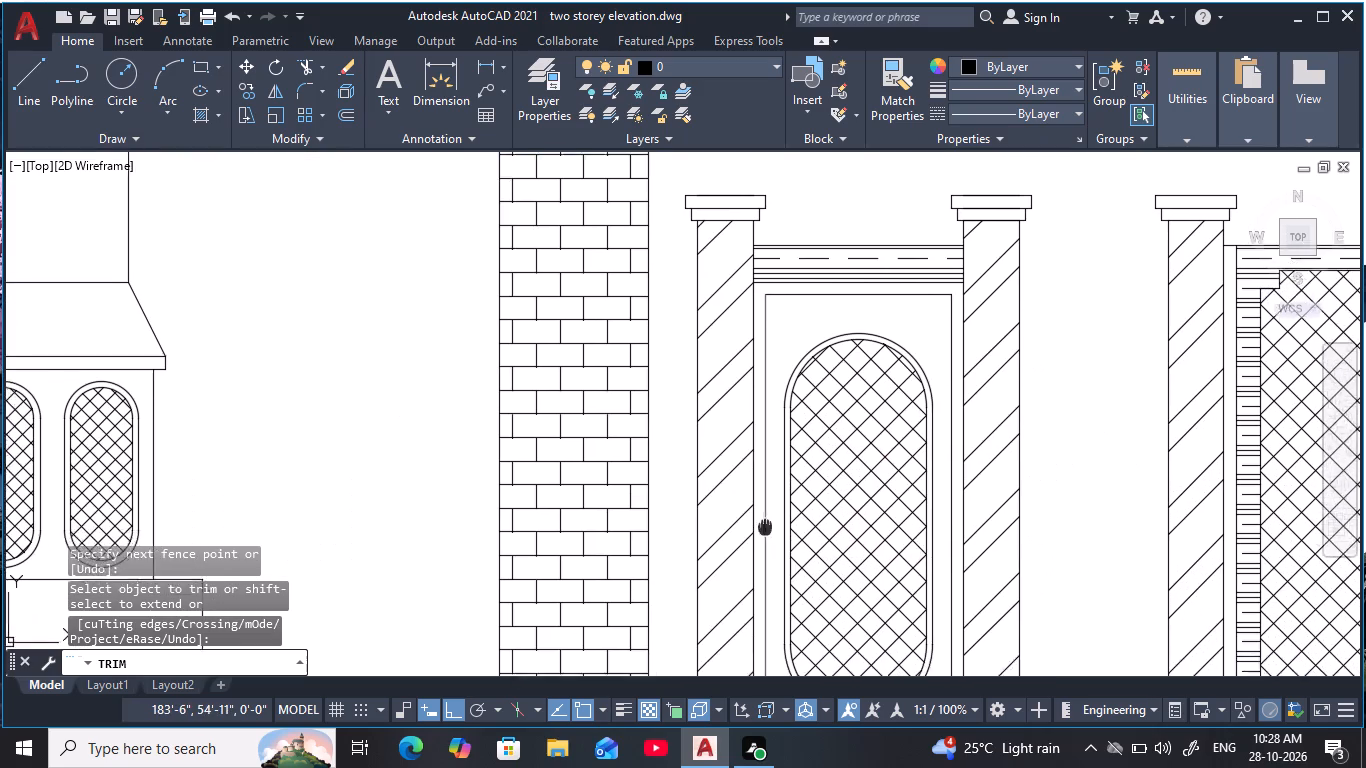
pyautogui.moveTo(765, 526); pyautogui.dragTo(716, 481, button='middle')
pyautogui.press('Escape')
pyautogui.press('Escape')
pyautogui.press('Escape')
pyautogui.press('Escape')
pyautogui.press('Escape')
pyautogui.press('Escape')
pyautogui.press('Escape')
pyautogui.press('Escape')
pyautogui.press('Escape')
pyautogui.press('Escape')
pyautogui.press('Escape')
pyautogui.press('Escape')
pyautogui.press('Escape')
pyautogui.press('Escape')
pyautogui.press('Escape')
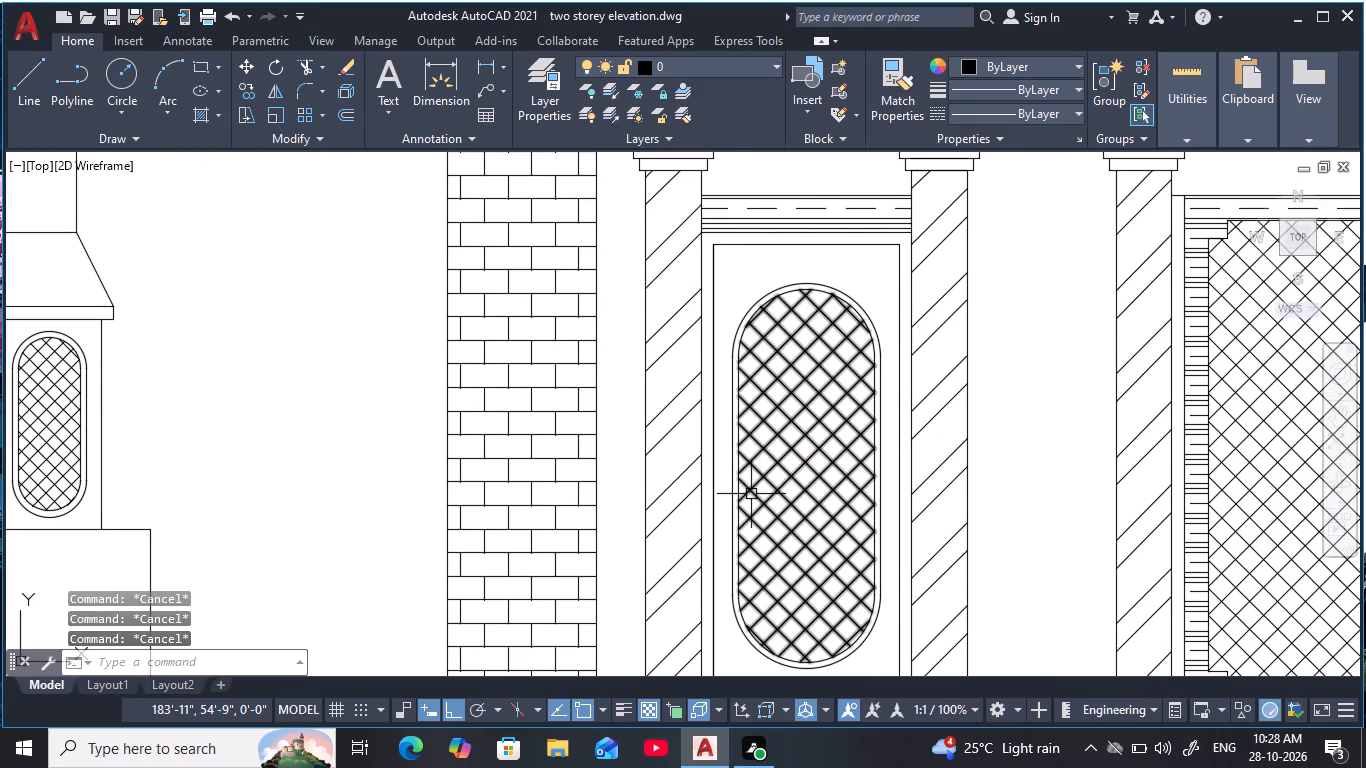
# Draw a knob circle of about 2" radius centred on the outer left edge of the small gate's oval panel, at mid-height.
pyautogui.write('c')
pyautogui.press('space')
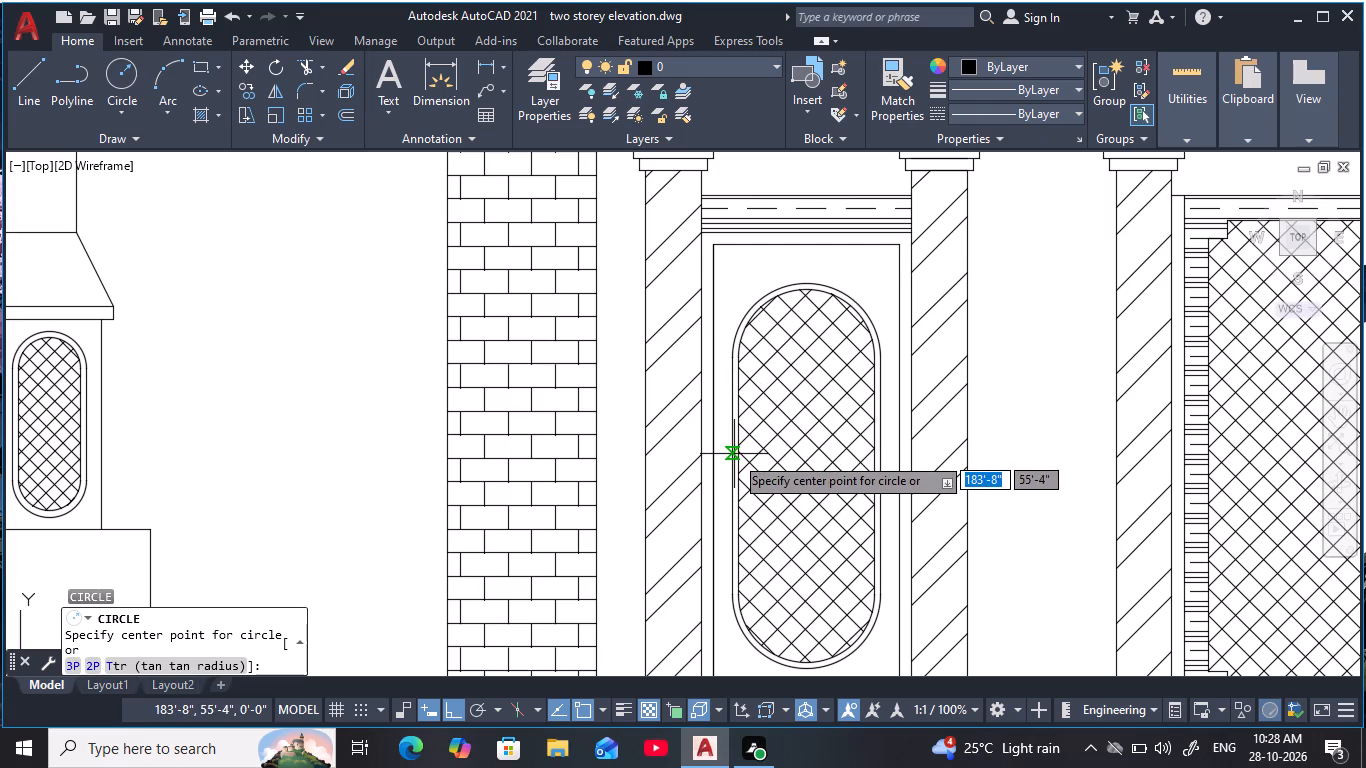
pyautogui.click(734, 456)
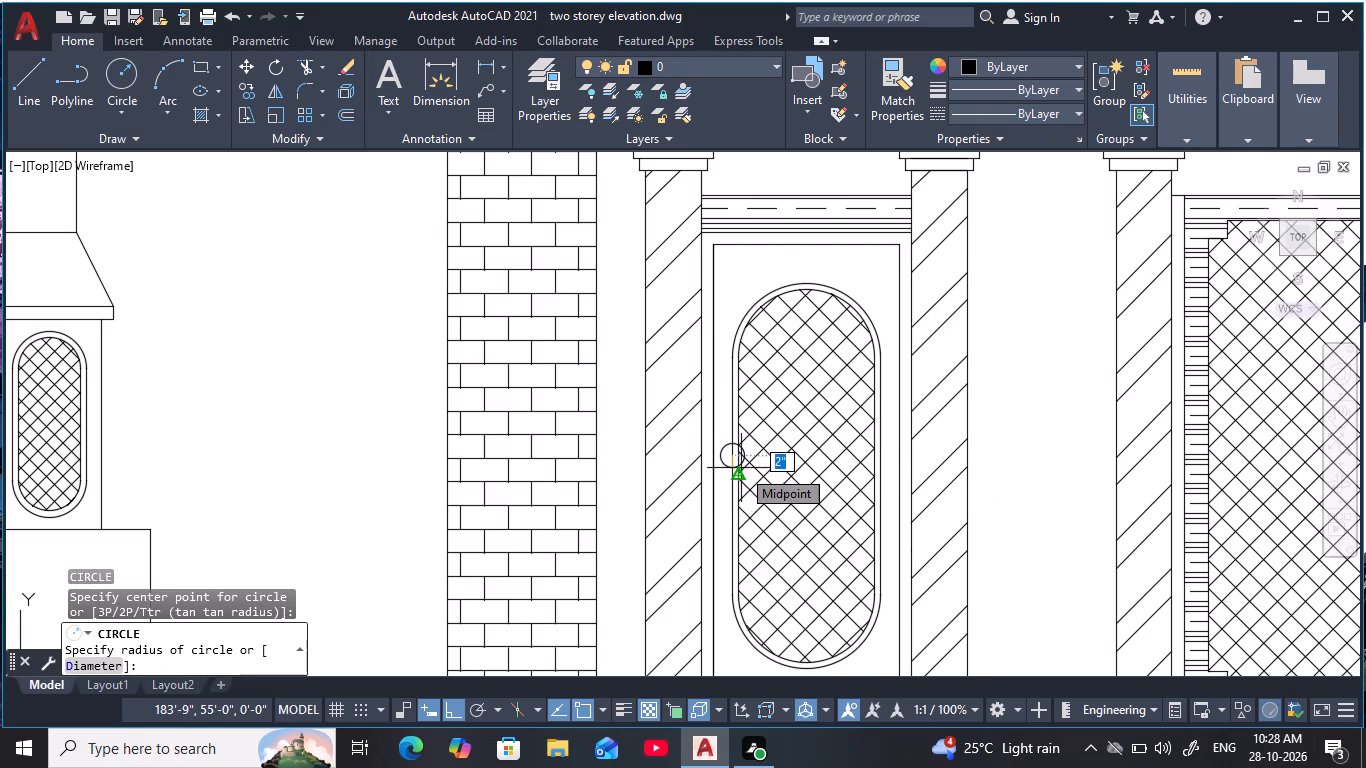
pyautogui.scroll(2, 741, 468)
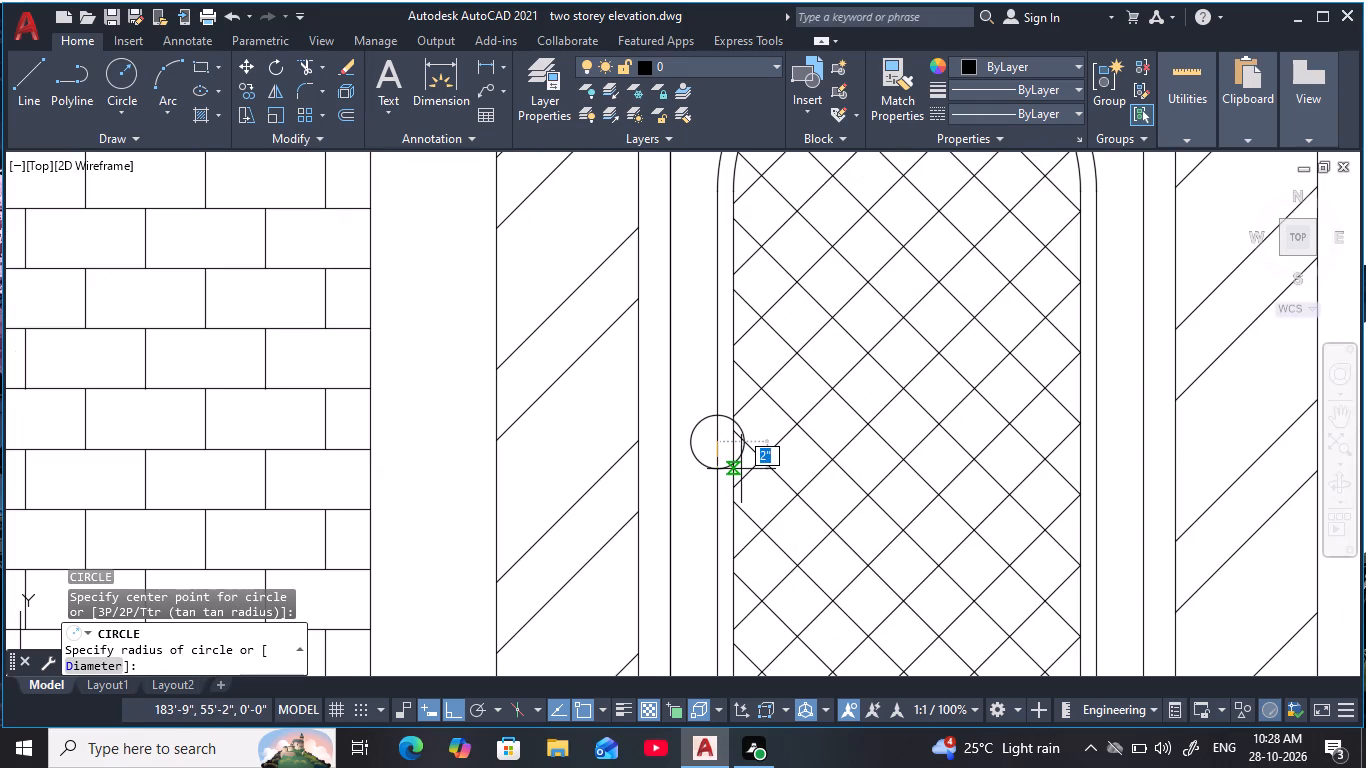
pyautogui.click(741, 469)
pyautogui.press('Escape')
pyautogui.press('Escape')
pyautogui.press('Escape')
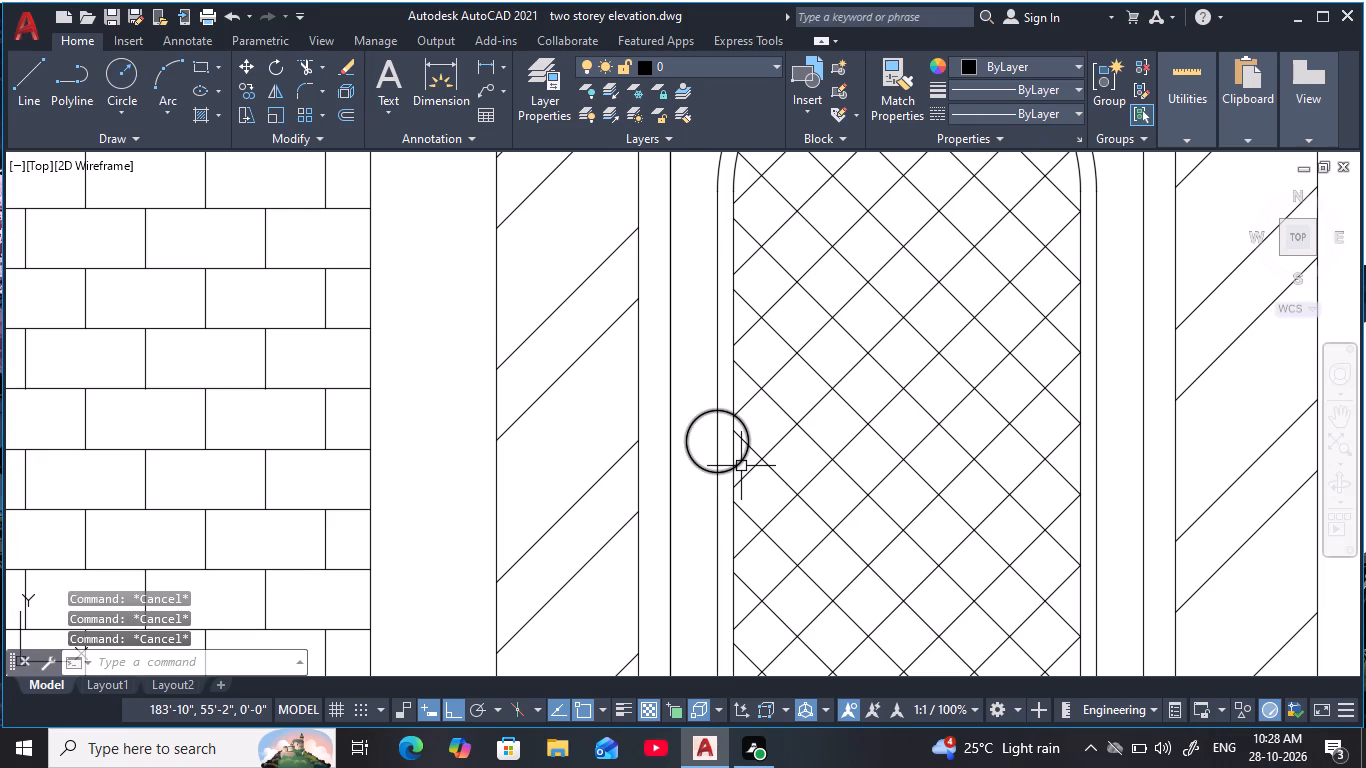
# Offset the small gate's knob circle outward by 1".
pyautogui.write('o')
pyautogui.press('space')
pyautogui.write('1')
pyautogui.press('space')
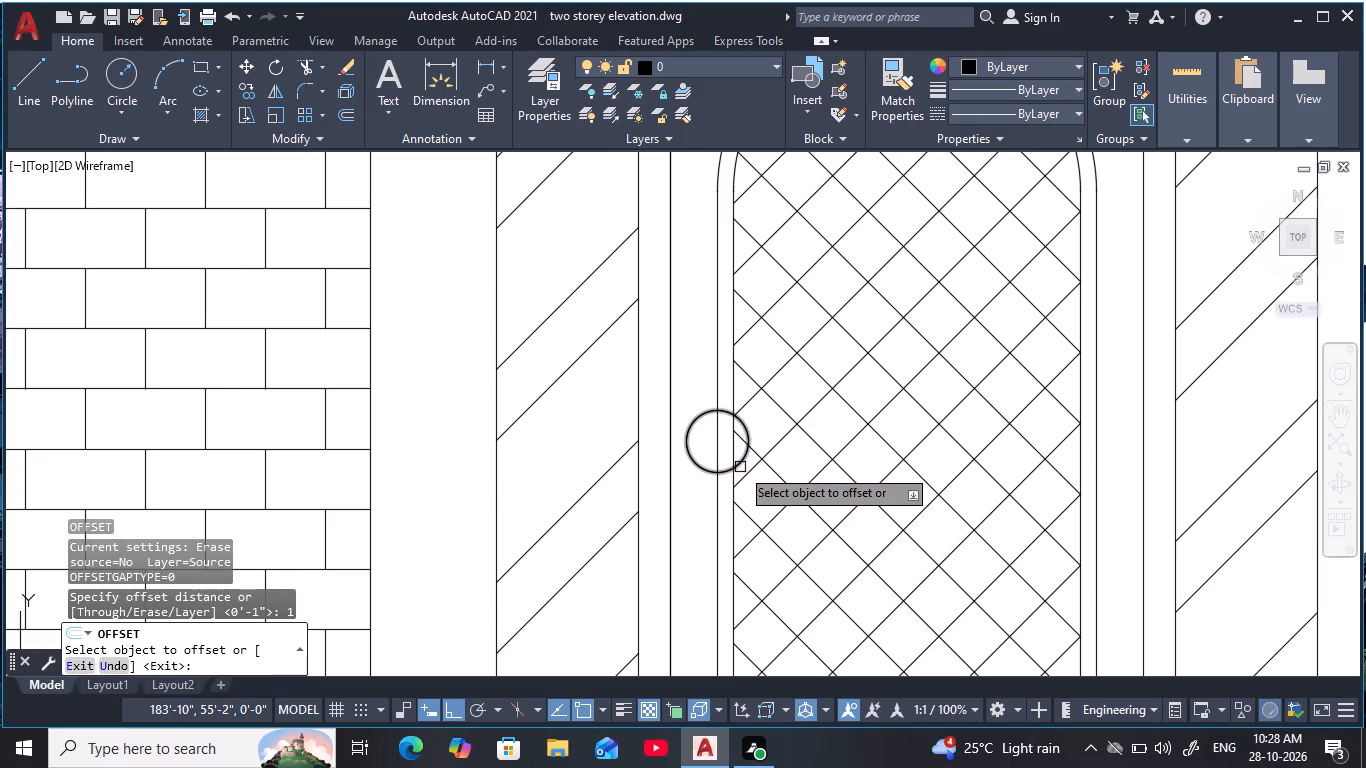
pyautogui.click(740, 467)
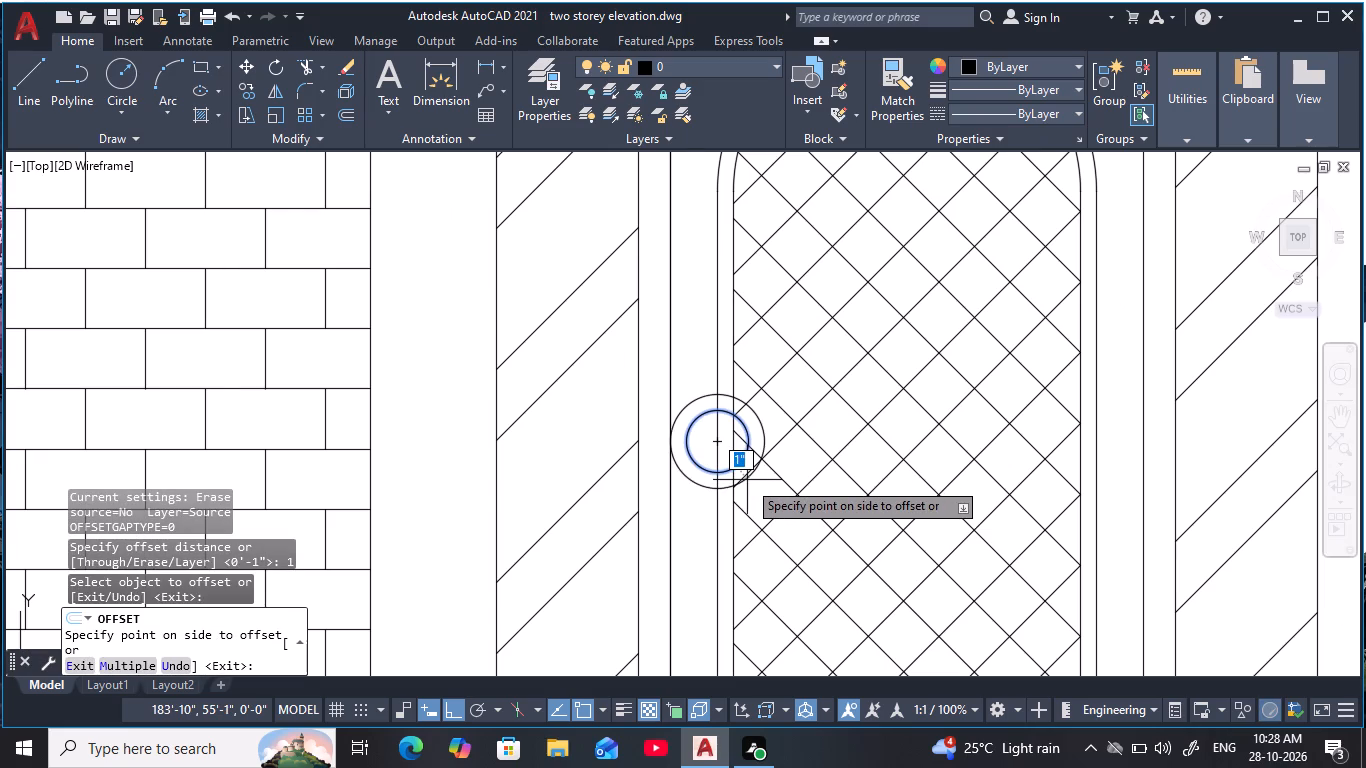
pyautogui.click(738, 453)
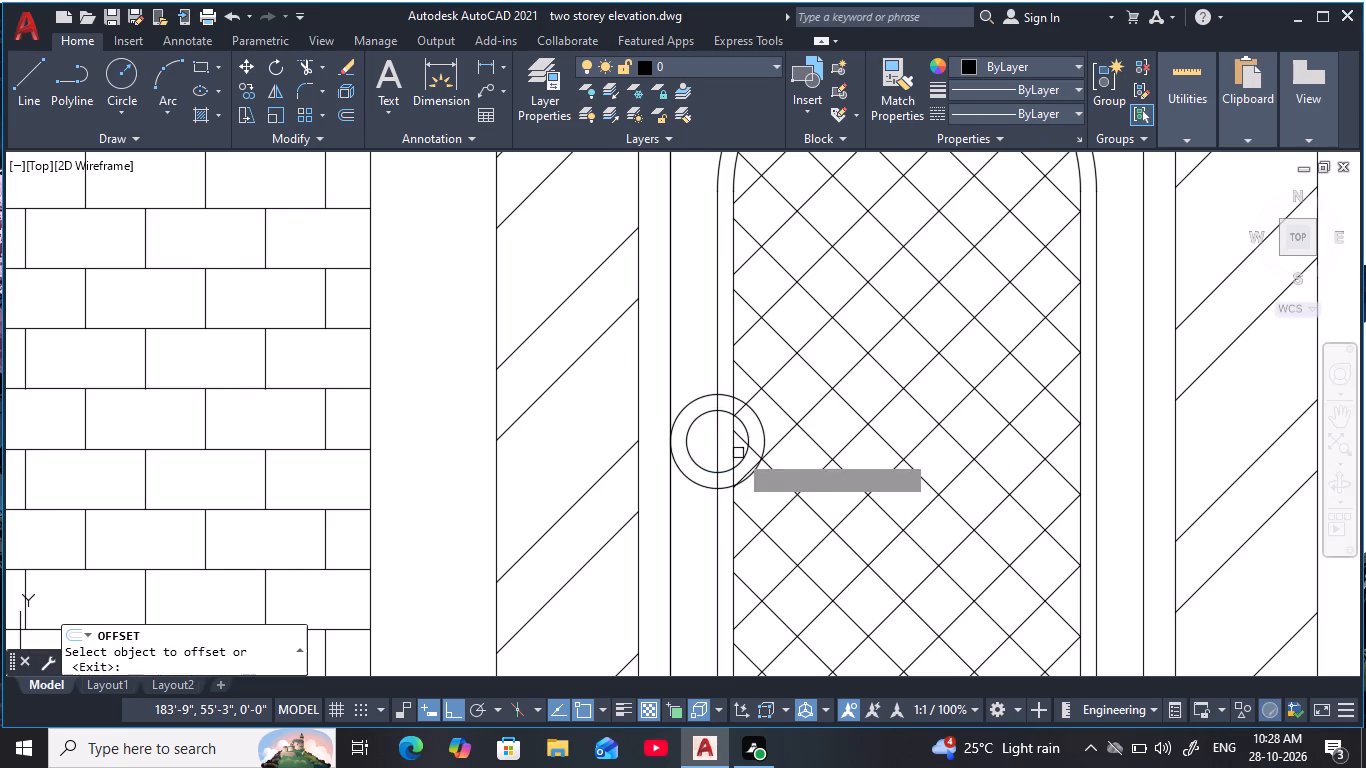
pyautogui.press('Escape')
pyautogui.press('Escape')
pyautogui.scroll(-2, 742, 496)
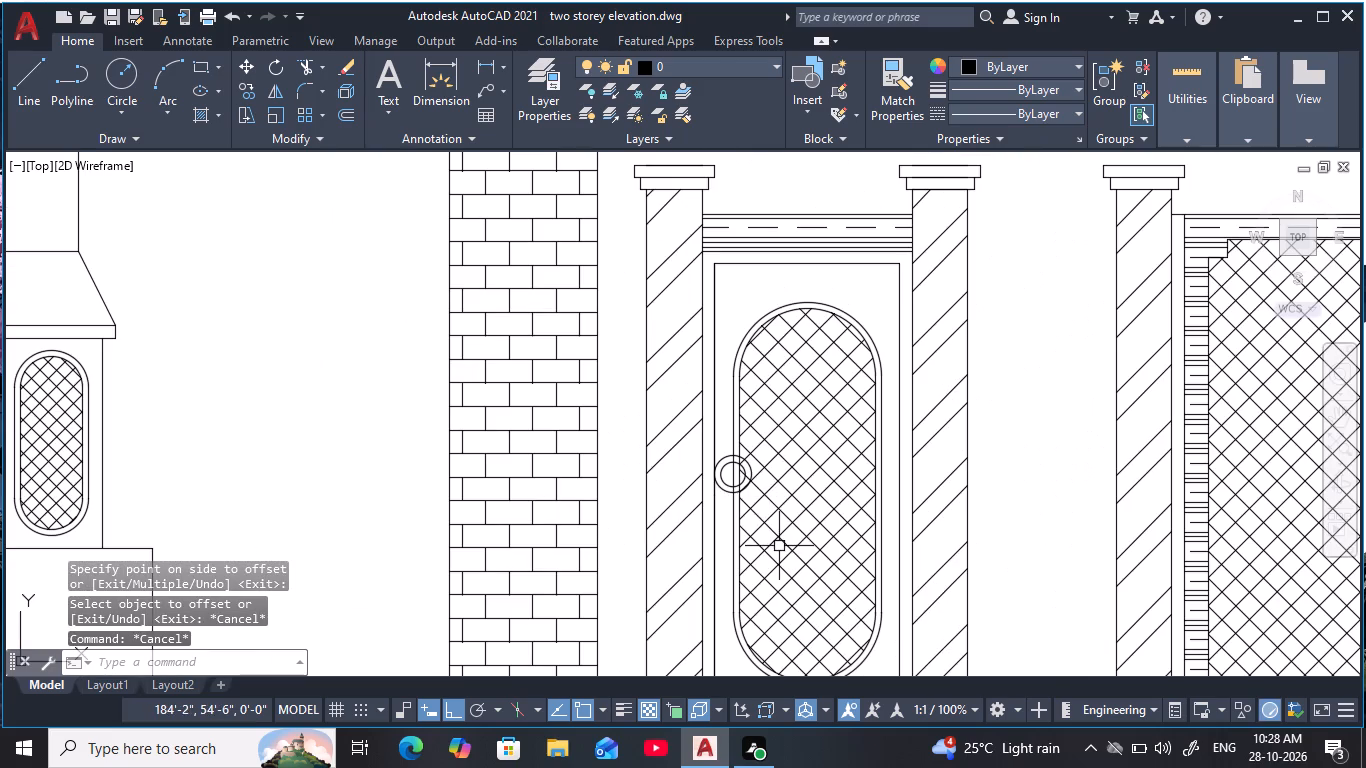
pyautogui.press('Escape')
pyautogui.press('Escape')
pyautogui.press('Escape')
# Review the whole front elevation and the ground-floor gate area for anything still missing.
pyautogui.scroll(-2, 764, 519)
pyautogui.press('Escape')
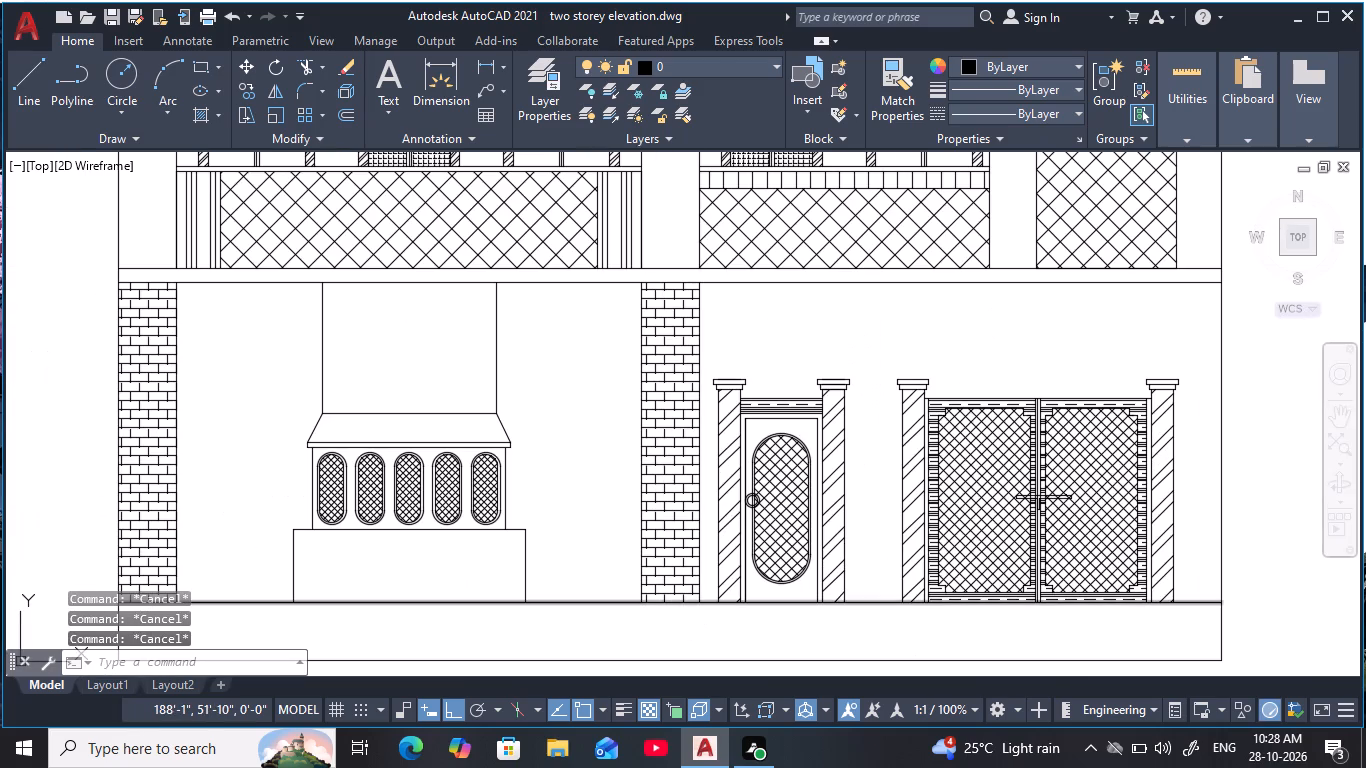
pyautogui.press('Escape')
pyautogui.moveTo(880, 597); pyautogui.dragTo(832, 454, button='middle')
pyautogui.scroll(-1, 832, 453)
pyautogui.moveTo(832, 453); pyautogui.dragTo(815, 557, button='middle')
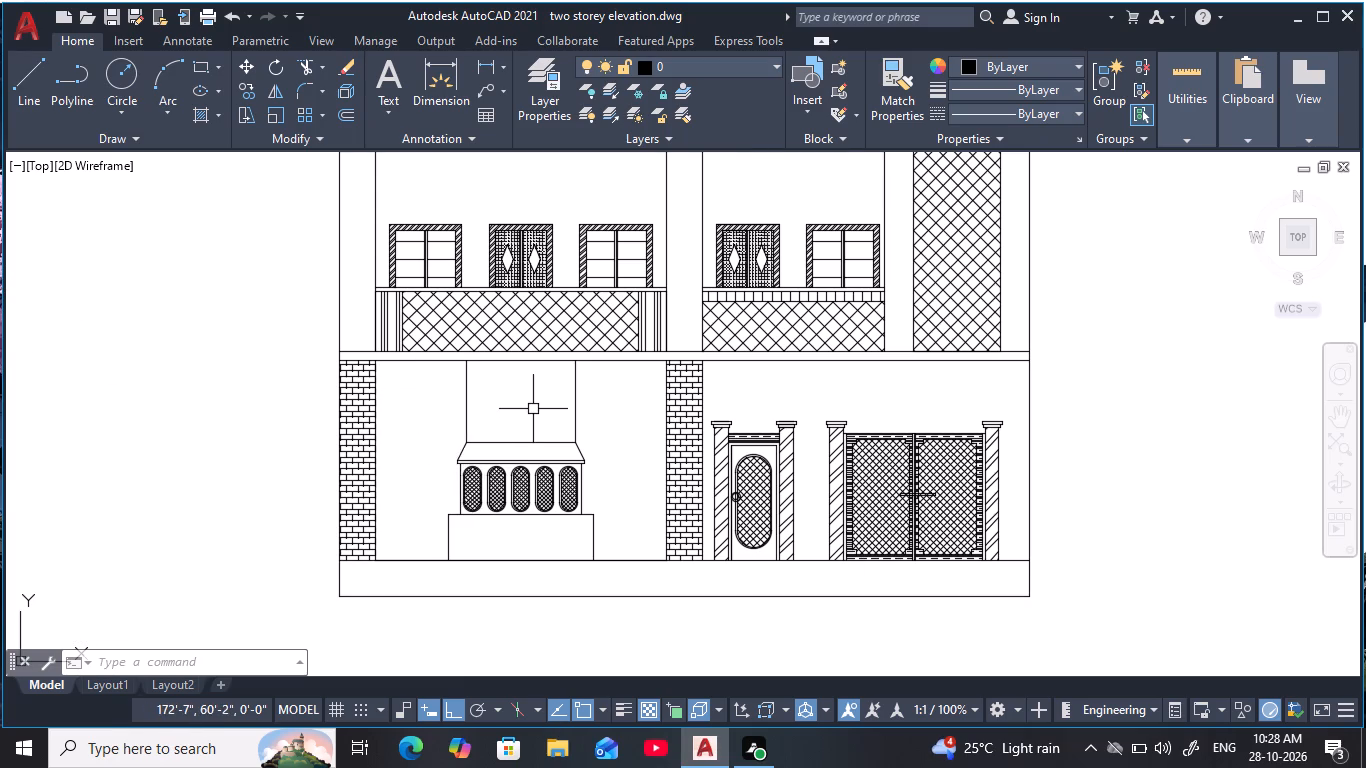
pyautogui.scroll(-1, 533, 409)
pyautogui.moveTo(533, 409); pyautogui.dragTo(523, 479, button='middle')
pyautogui.press('Escape')
pyautogui.press('Escape')
pyautogui.press('Escape')
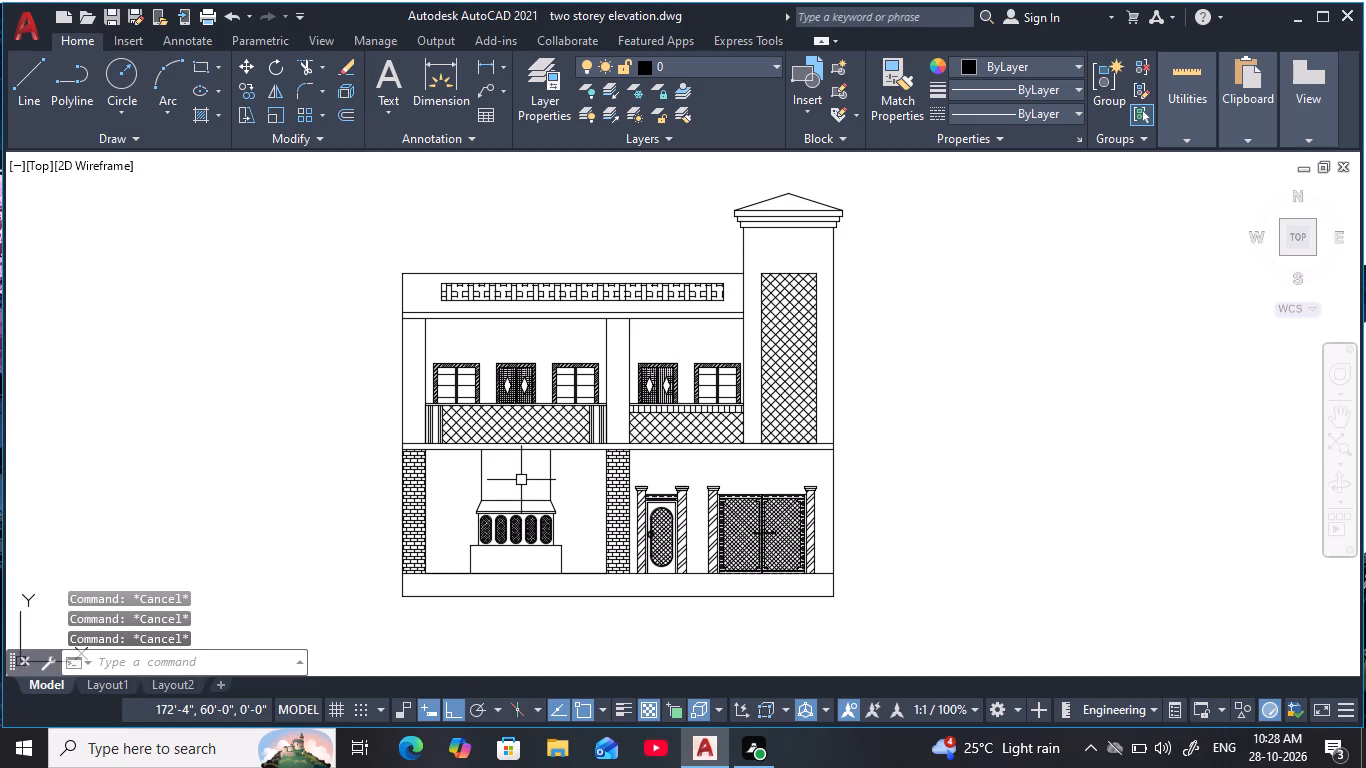
pyautogui.scroll(2, 665, 503)
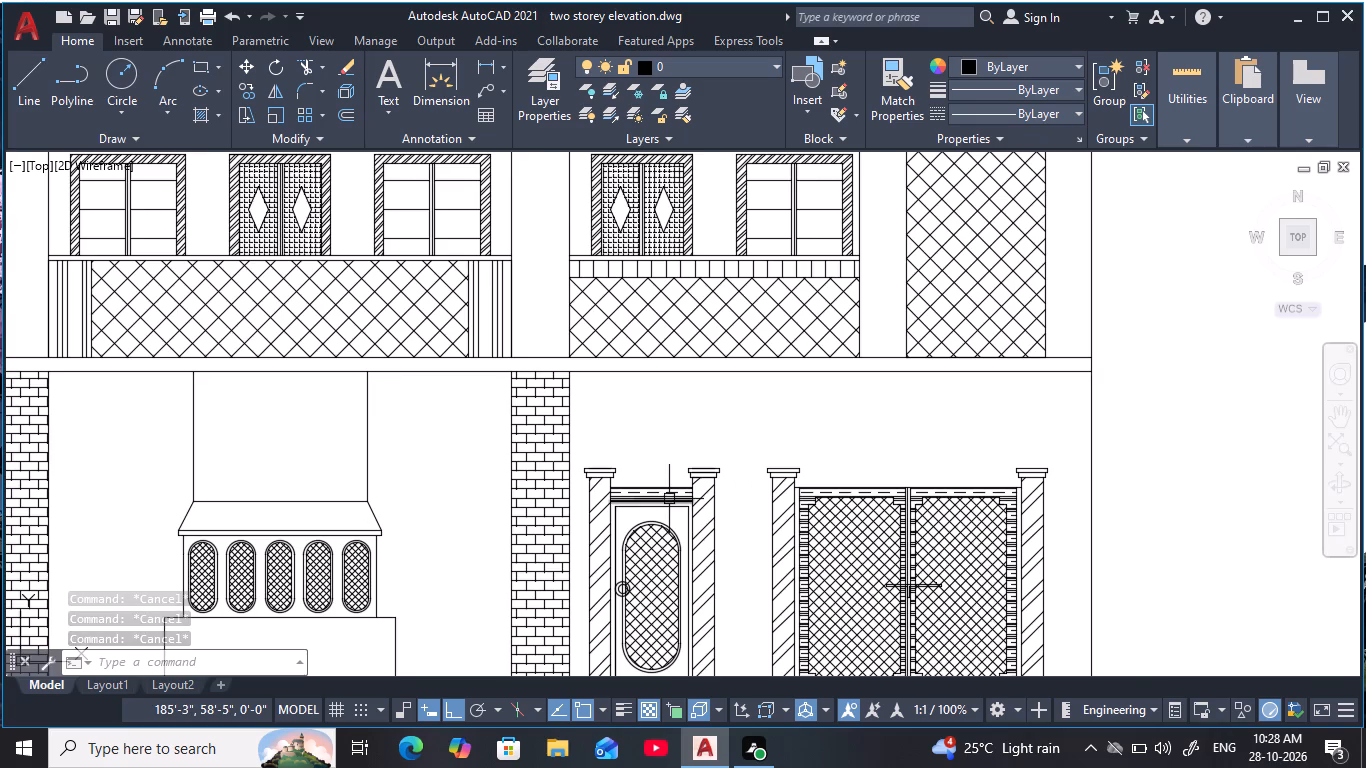
pyautogui.scroll(2, 669, 499)
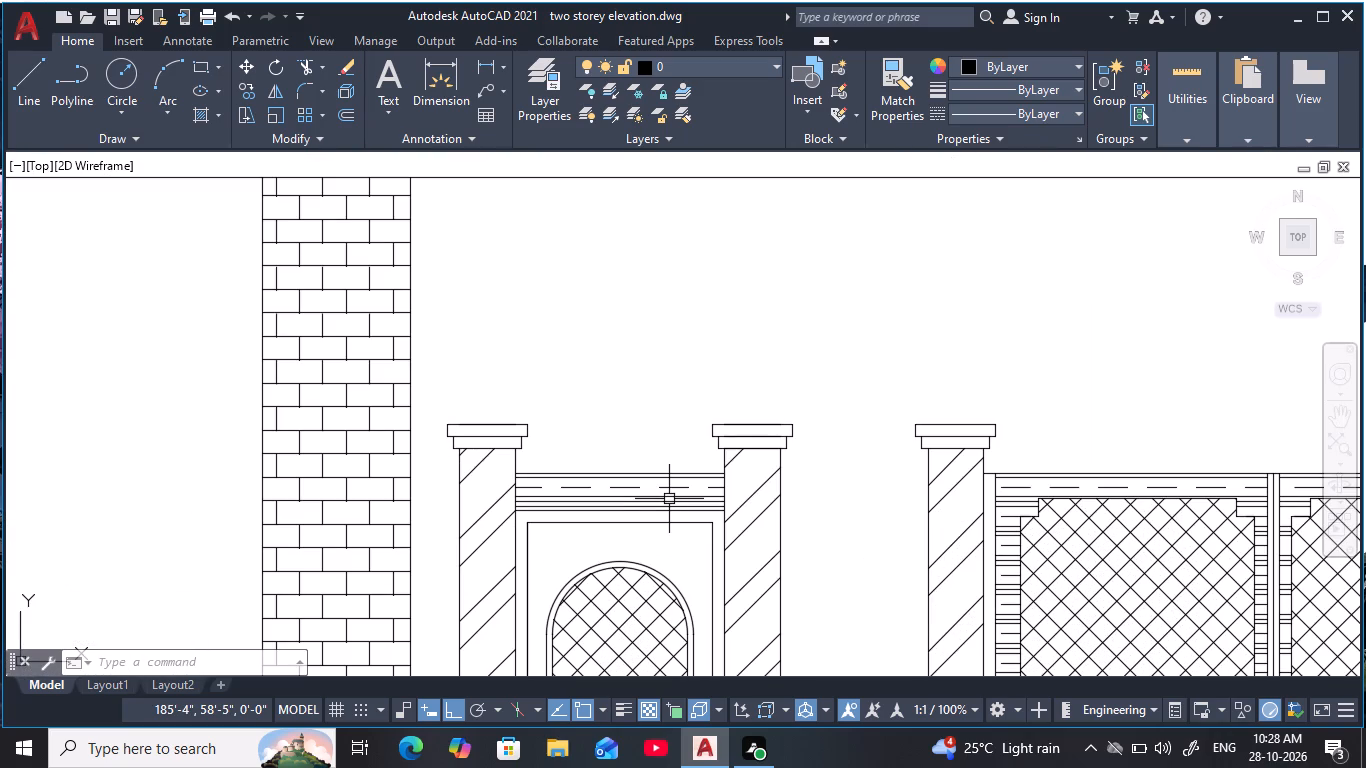
pyautogui.scroll(-2, 669, 499)
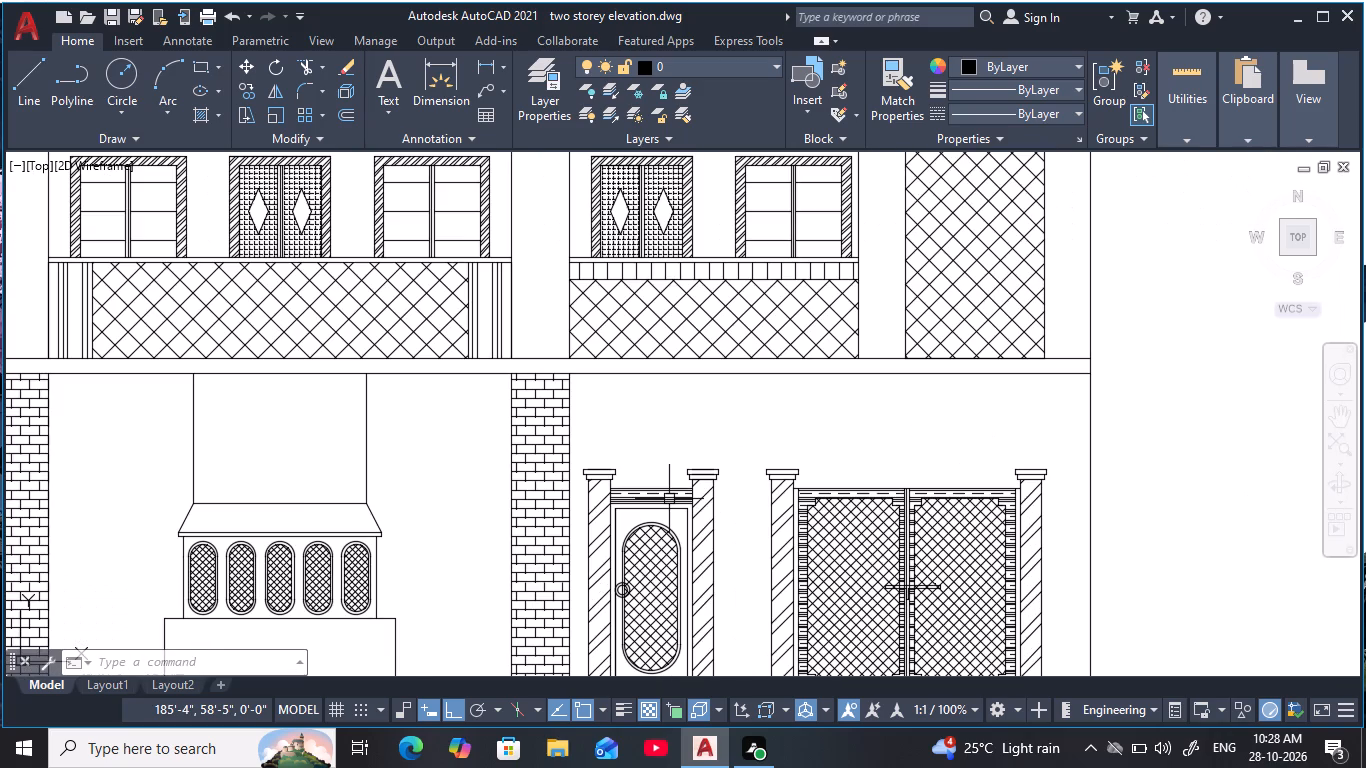
pyautogui.scroll(-1, 670, 499)
pyautogui.moveTo(670, 499); pyautogui.dragTo(809, 480, button='middle')
pyautogui.press('Escape')
pyautogui.press('Escape')
pyautogui.press('Escape')
pyautogui.press('Escape')
pyautogui.press('Escape')
pyautogui.press('Escape')
pyautogui.press('Escape')
pyautogui.press('Escape')
pyautogui.press('Escape')
pyautogui.press('Escape')
pyautogui.press('Escape')
pyautogui.press('Escape')
pyautogui.press('Escape')
pyautogui.press('Escape')
pyautogui.press('Escape')
pyautogui.press('Escape')
pyautogui.press('Escape')
pyautogui.scroll(-1, 816, 464)
pyautogui.moveTo(817, 464); pyautogui.dragTo(820, 498, button='middle')
# Query the drawing's log file name with LOGFILENAME.
pyautogui.write('lo')
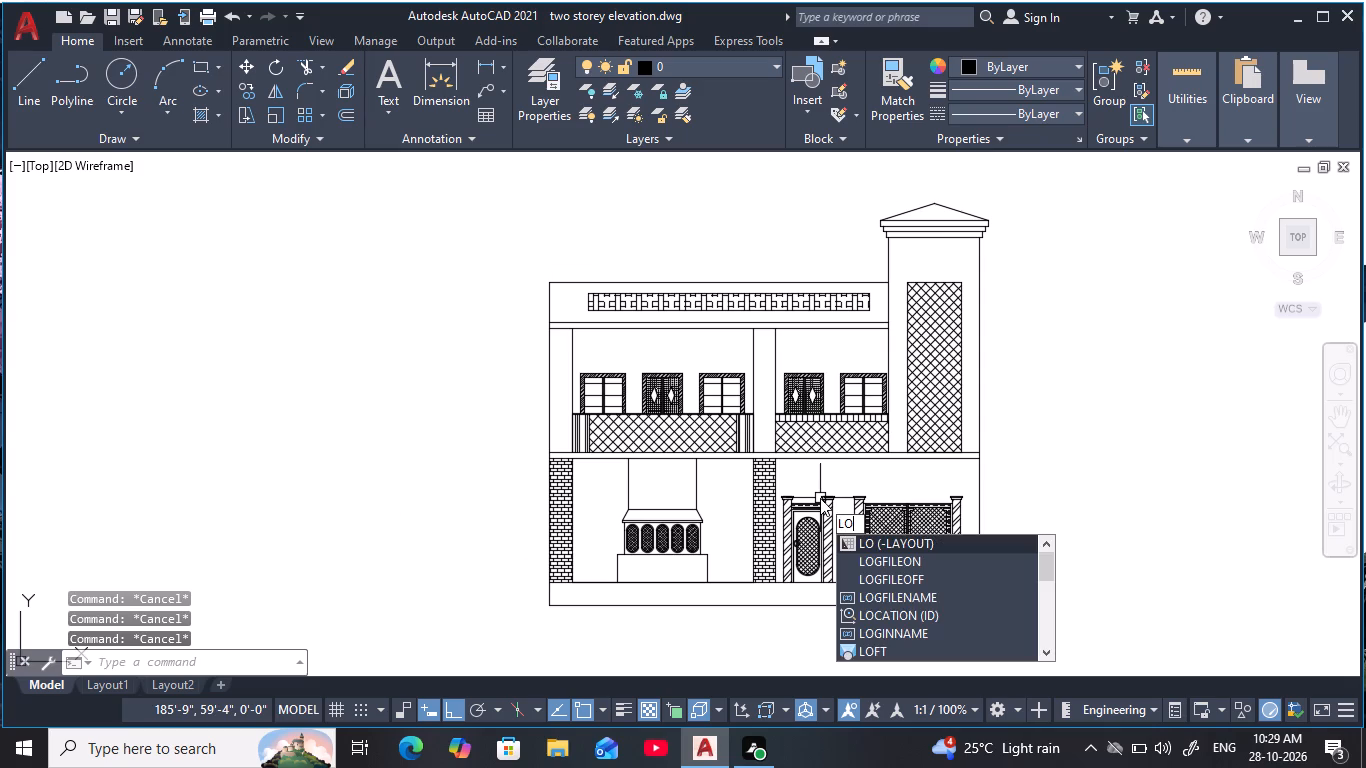
pyautogui.press('g')
pyautogui.click(905, 581)
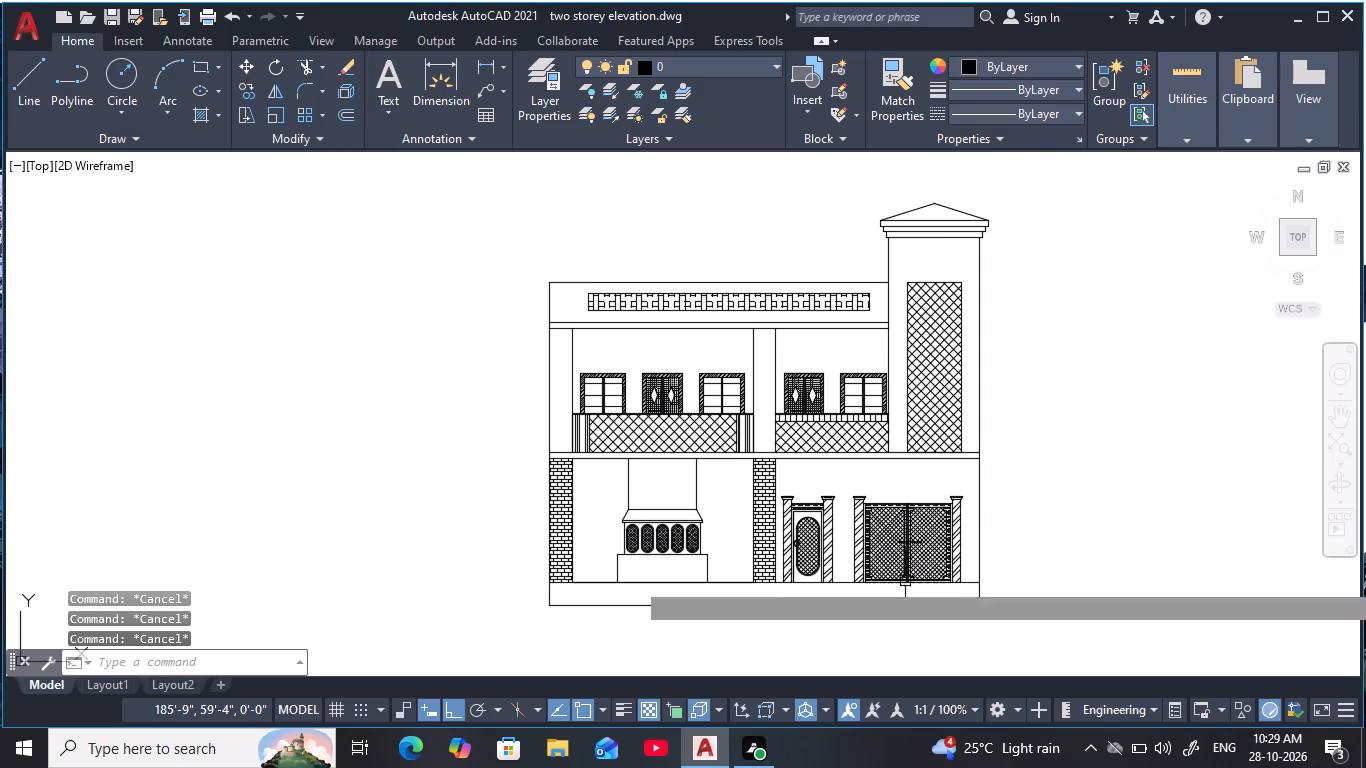
pyautogui.press('Escape')
pyautogui.press('Escape')
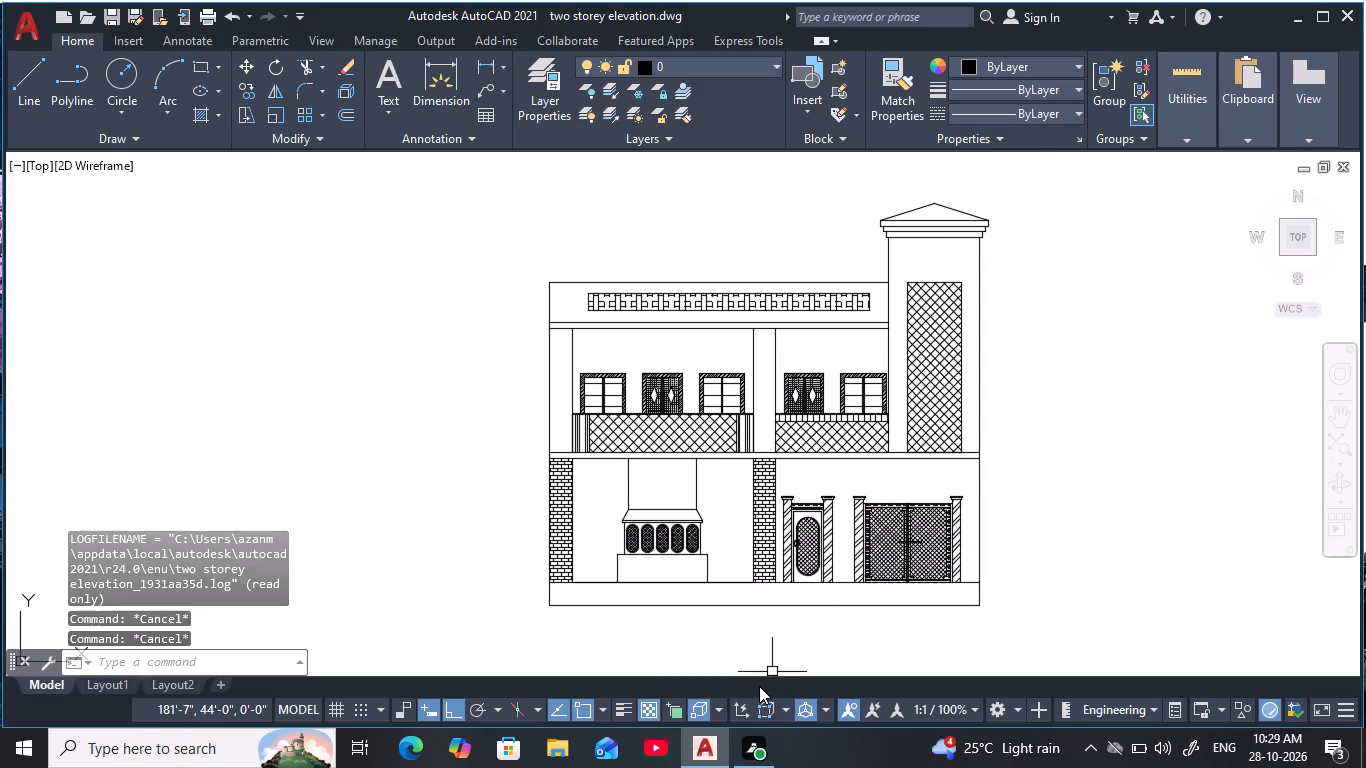
pyautogui.press('Escape')
pyautogui.press('Escape')
pyautogui.press('Escape')
pyautogui.press('Escape')
pyautogui.press('Escape')
pyautogui.press('Escape')
# Turn off the log file with LOGFILEOFF.
pyautogui.write('lo')
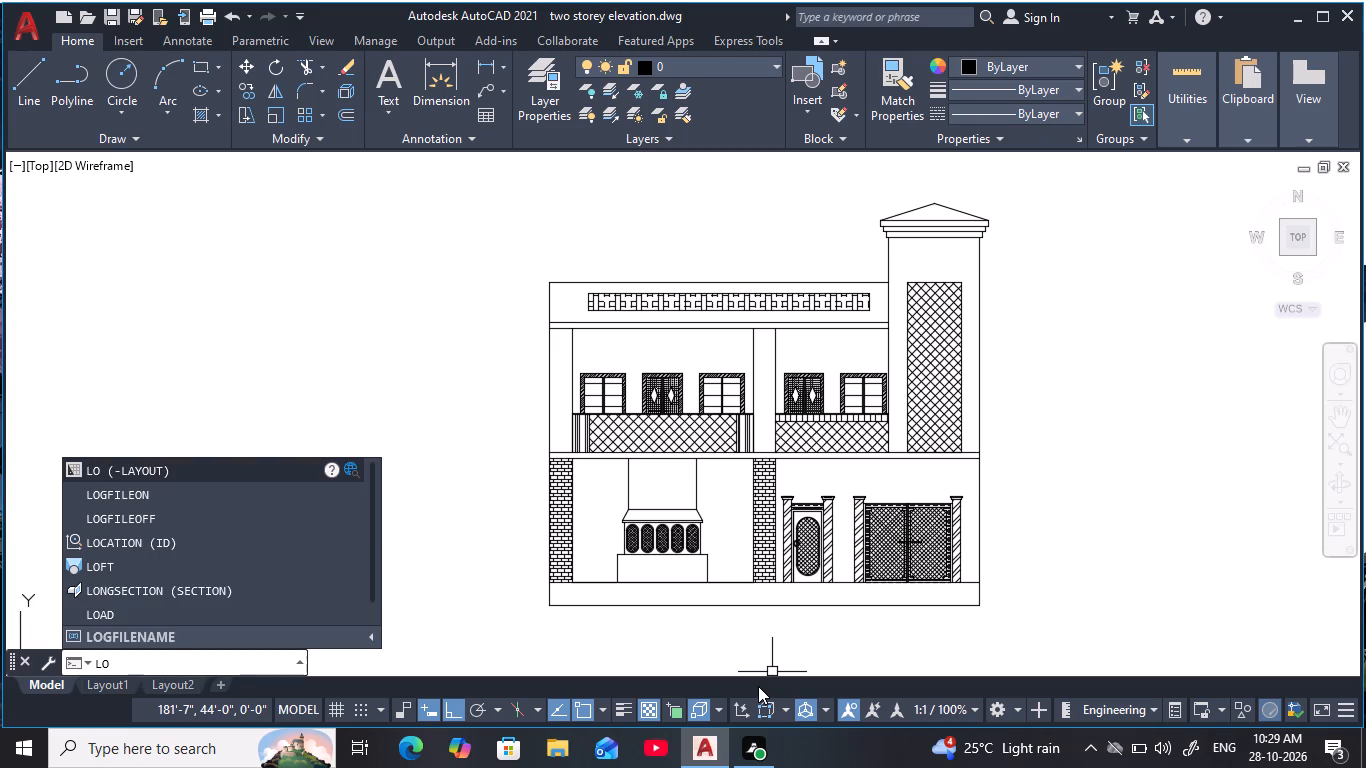
pyautogui.click(134, 514)
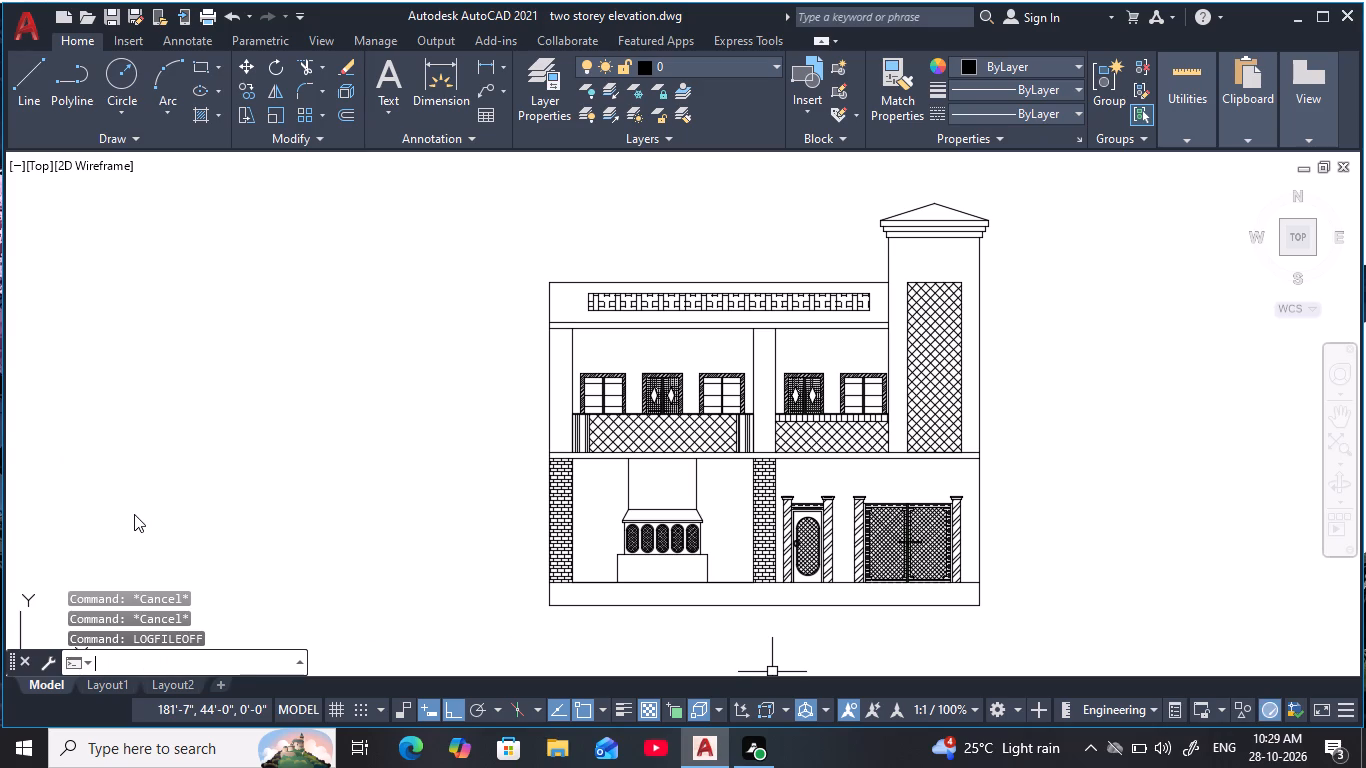
pyautogui.press('Escape')
pyautogui.press('Escape')
pyautogui.press('Escape')
pyautogui.press('Escape')
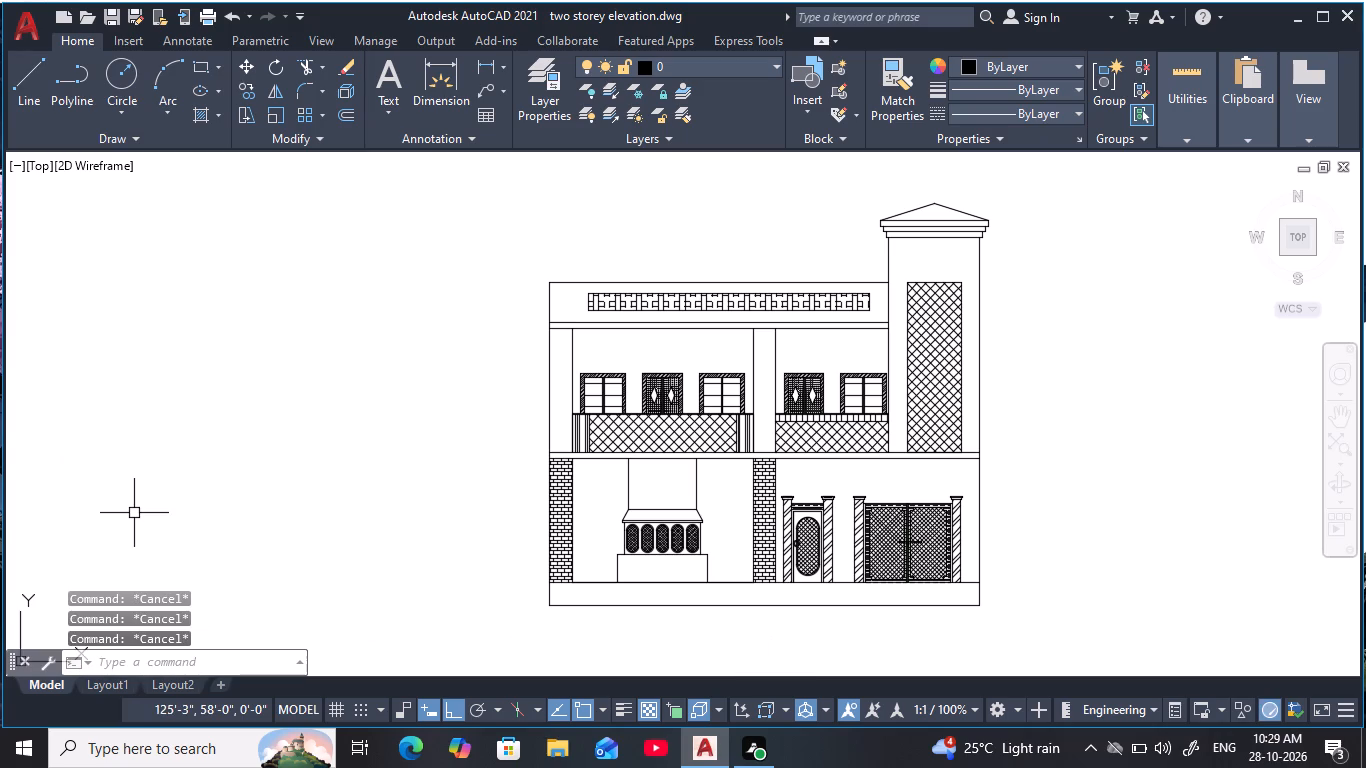
# Save the elevation drawing.
pyautogui.hotkey('ctrl', 's')
pyautogui.press('Escape')
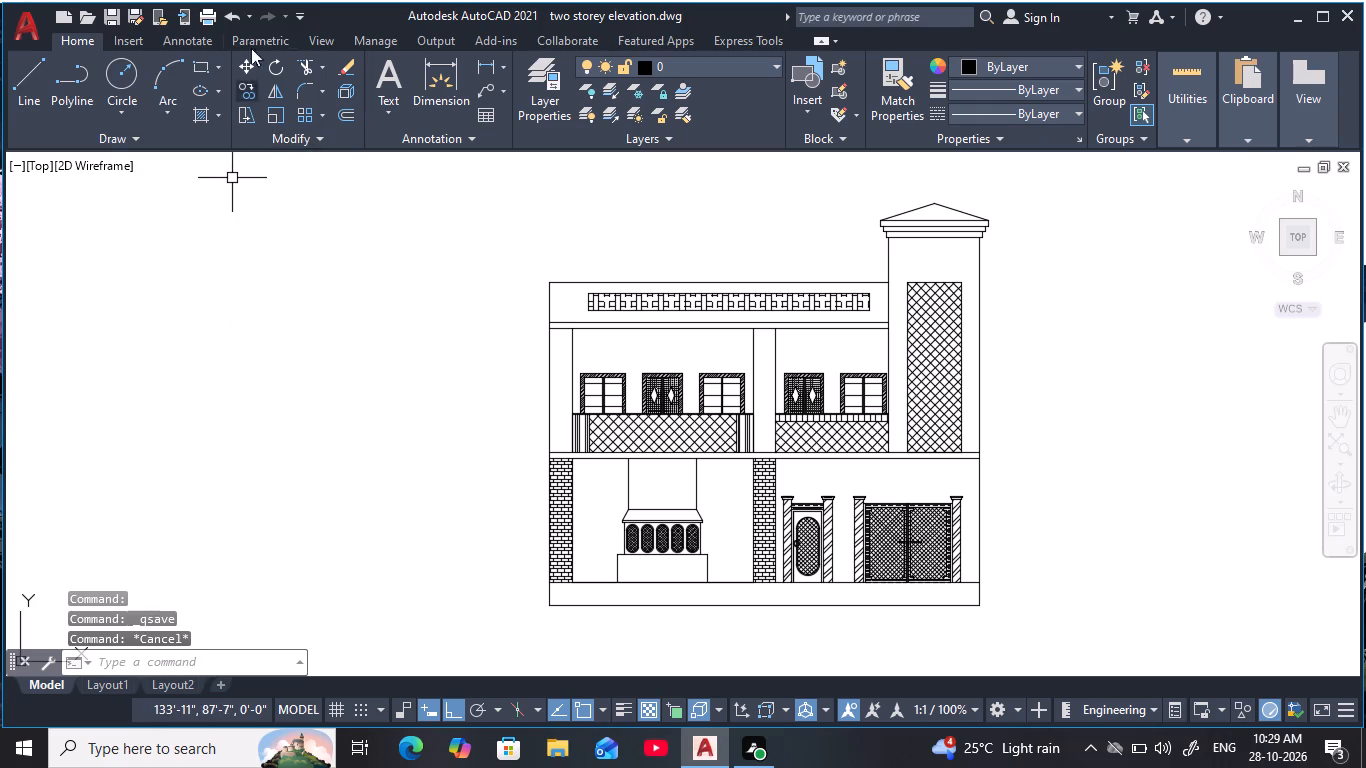
pyautogui.press('Escape')
pyautogui.press('Escape')
pyautogui.press('Escape')
# Set up a plot with DWG To PDF.pc3, using a window around the whole front elevation, centred on the paper in landscape orientation.
pyautogui.click(203, 15)
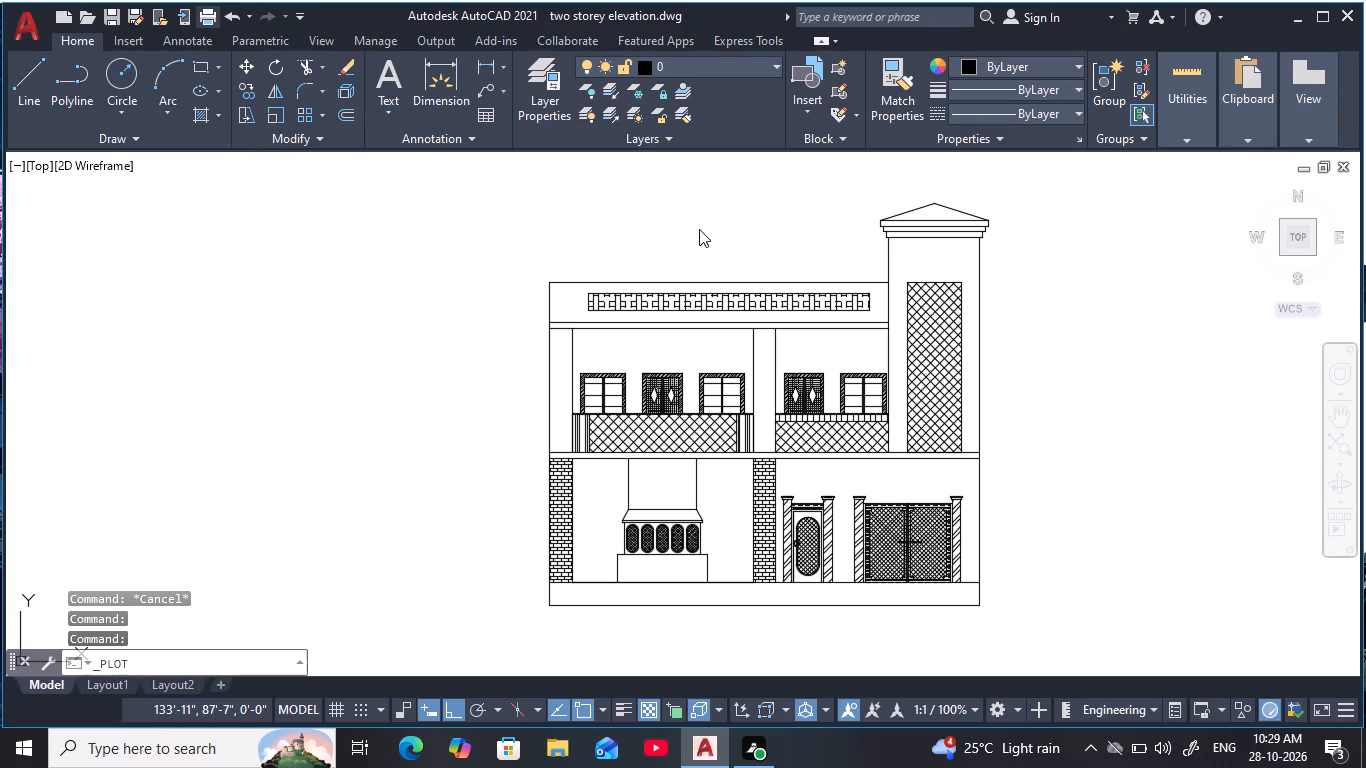
pyautogui.click(599, 222)
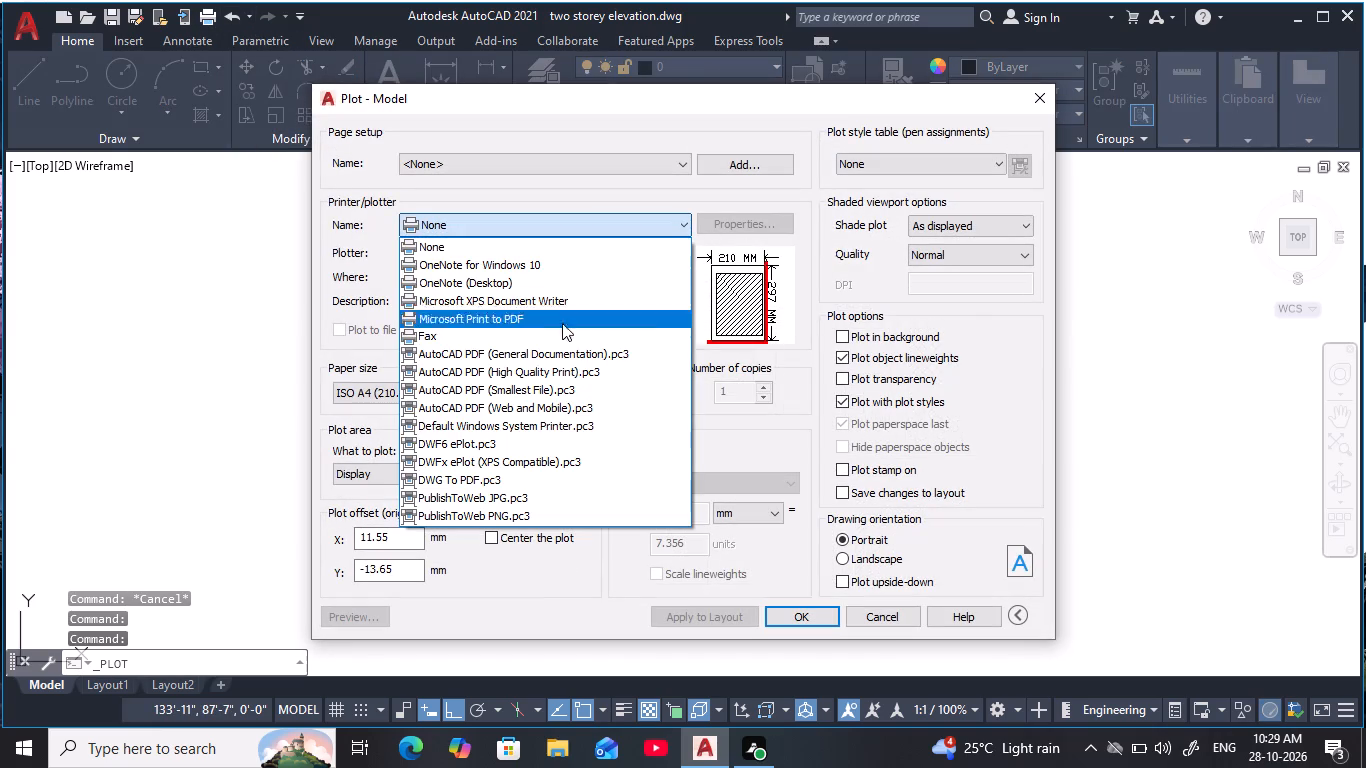
pyautogui.click(486, 474)
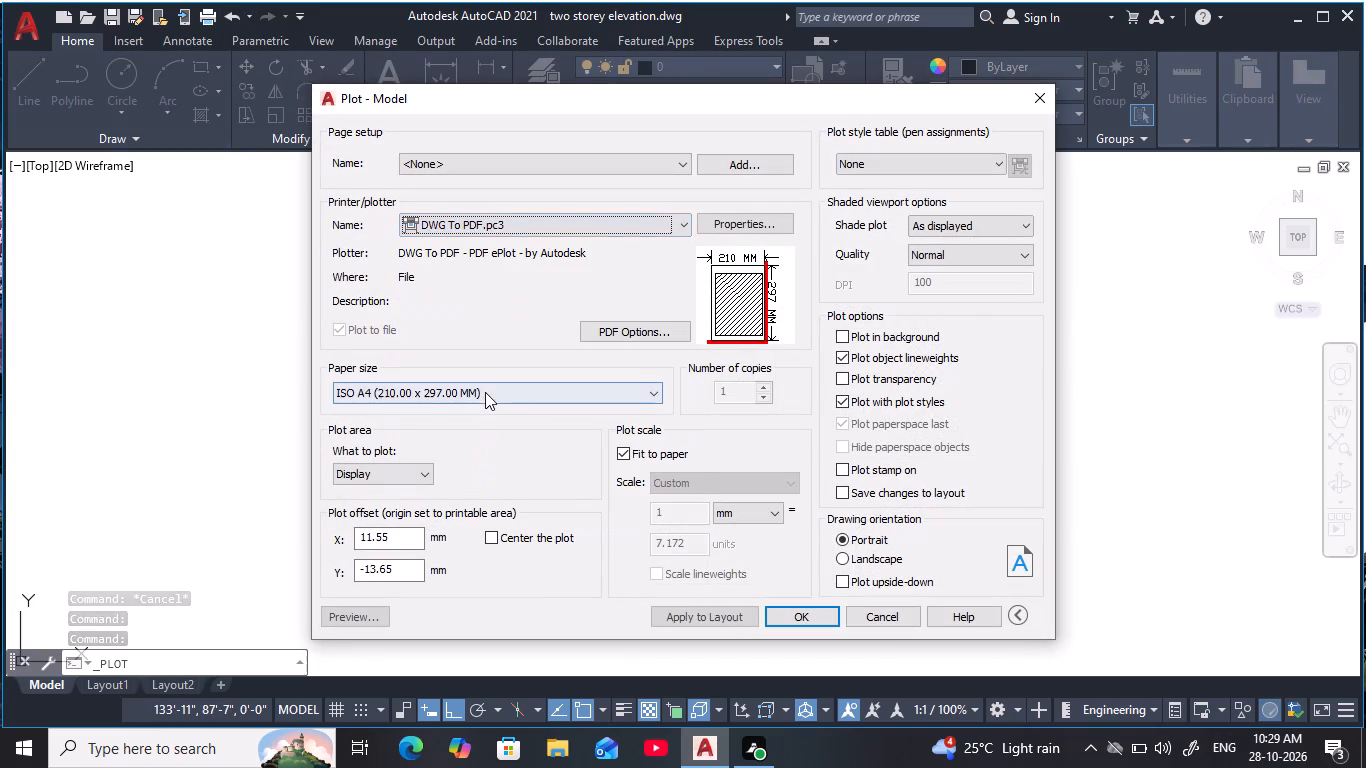
pyautogui.click(421, 470)
pyautogui.click(399, 536)
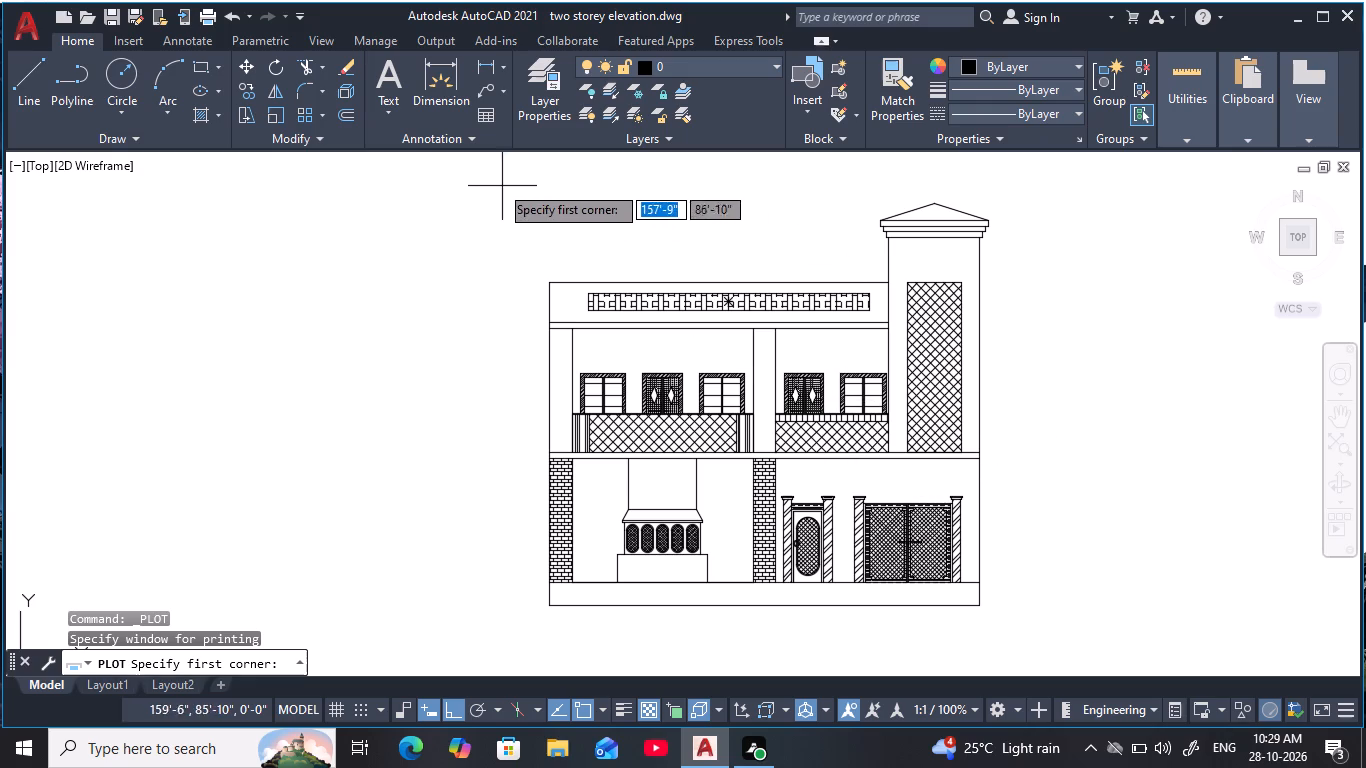
pyautogui.click(489, 174)
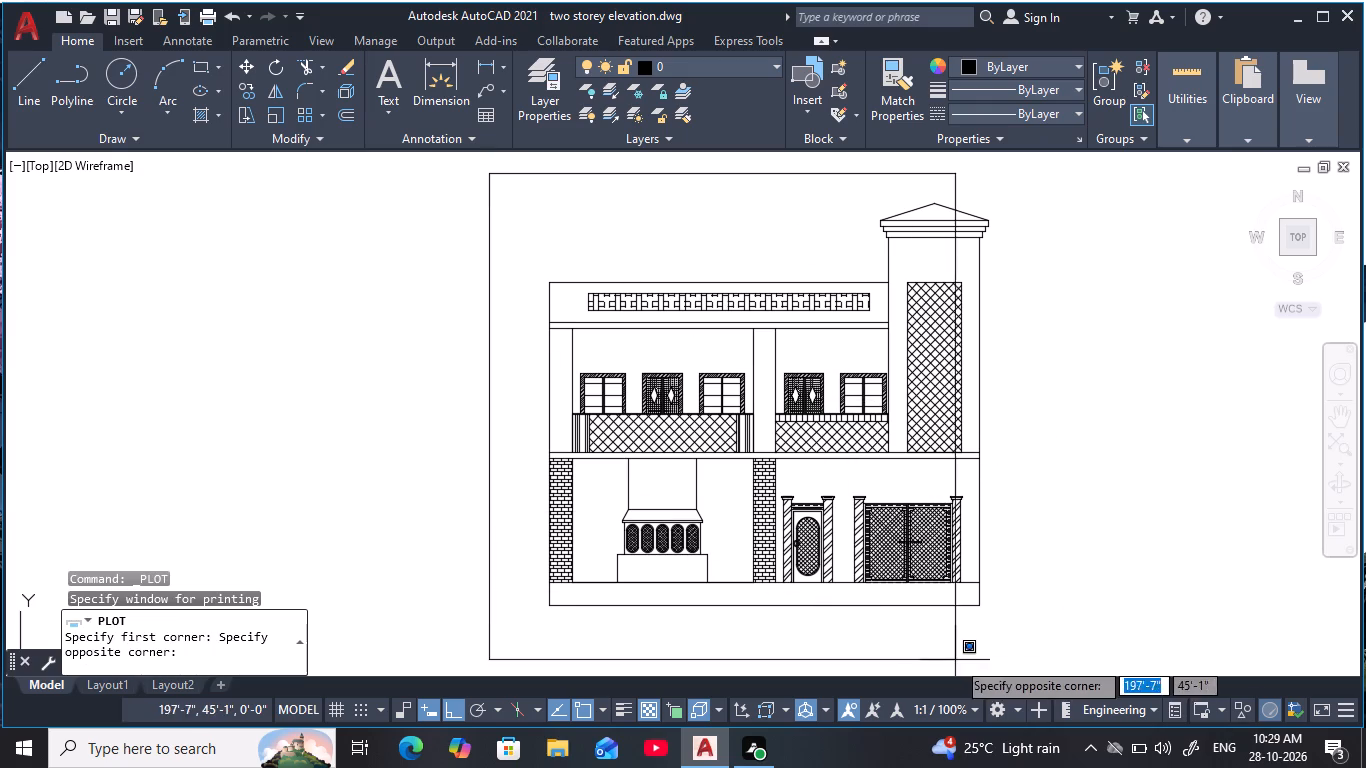
pyautogui.click(1016, 635)
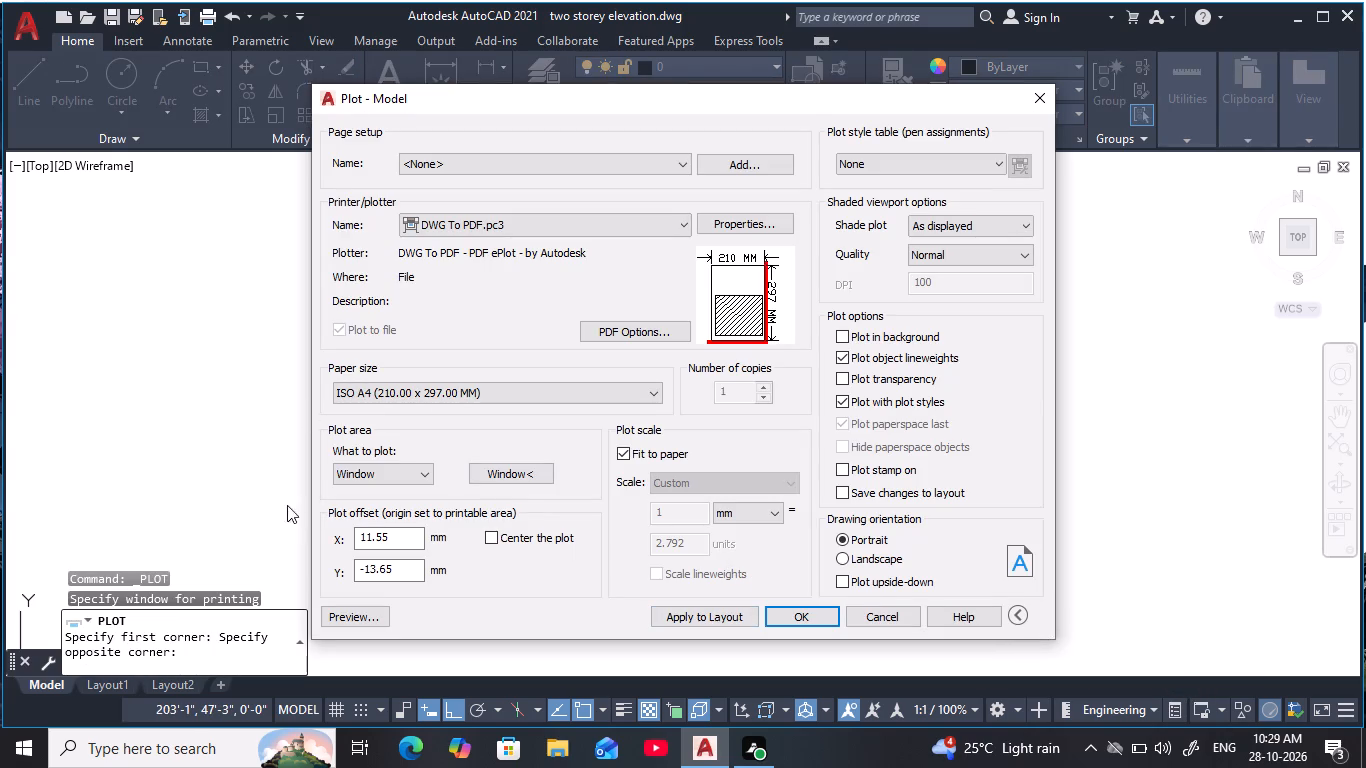
pyautogui.click(489, 542)
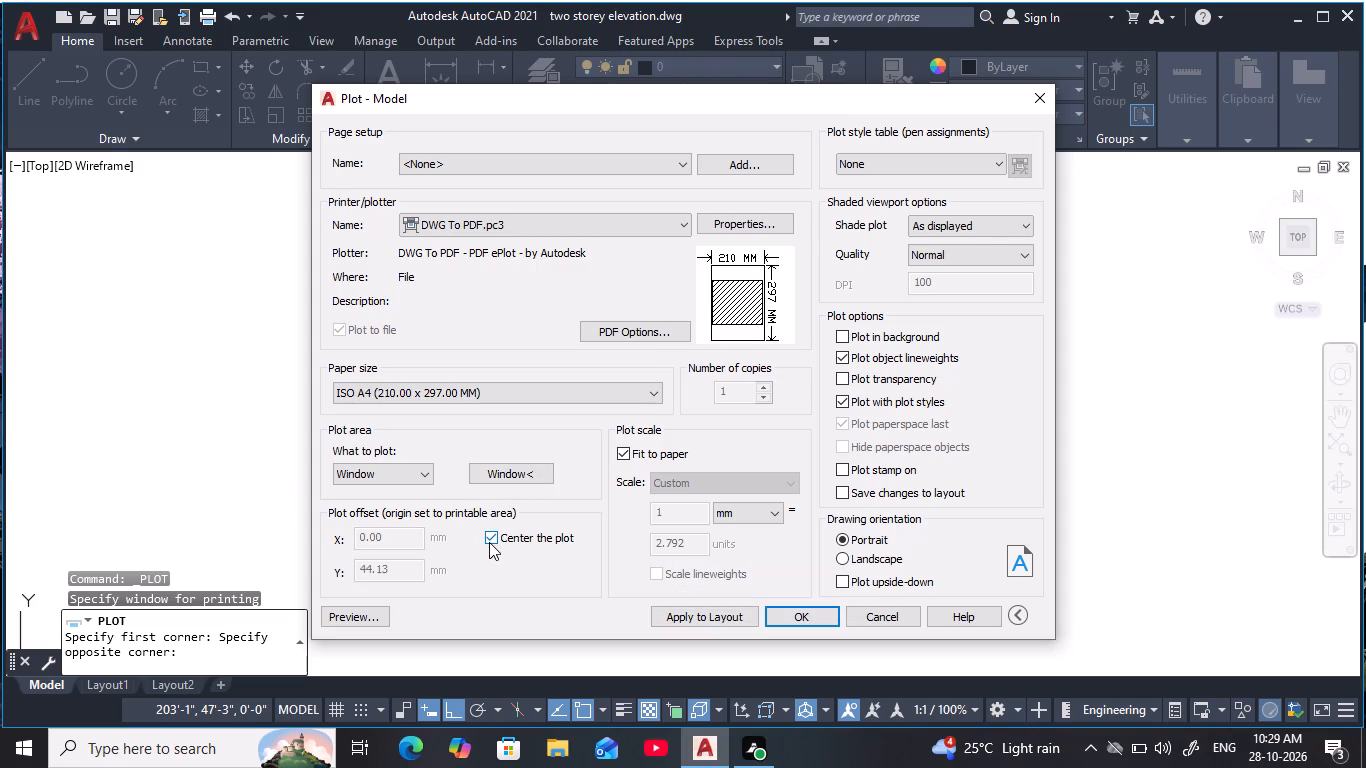
pyautogui.click(844, 552)
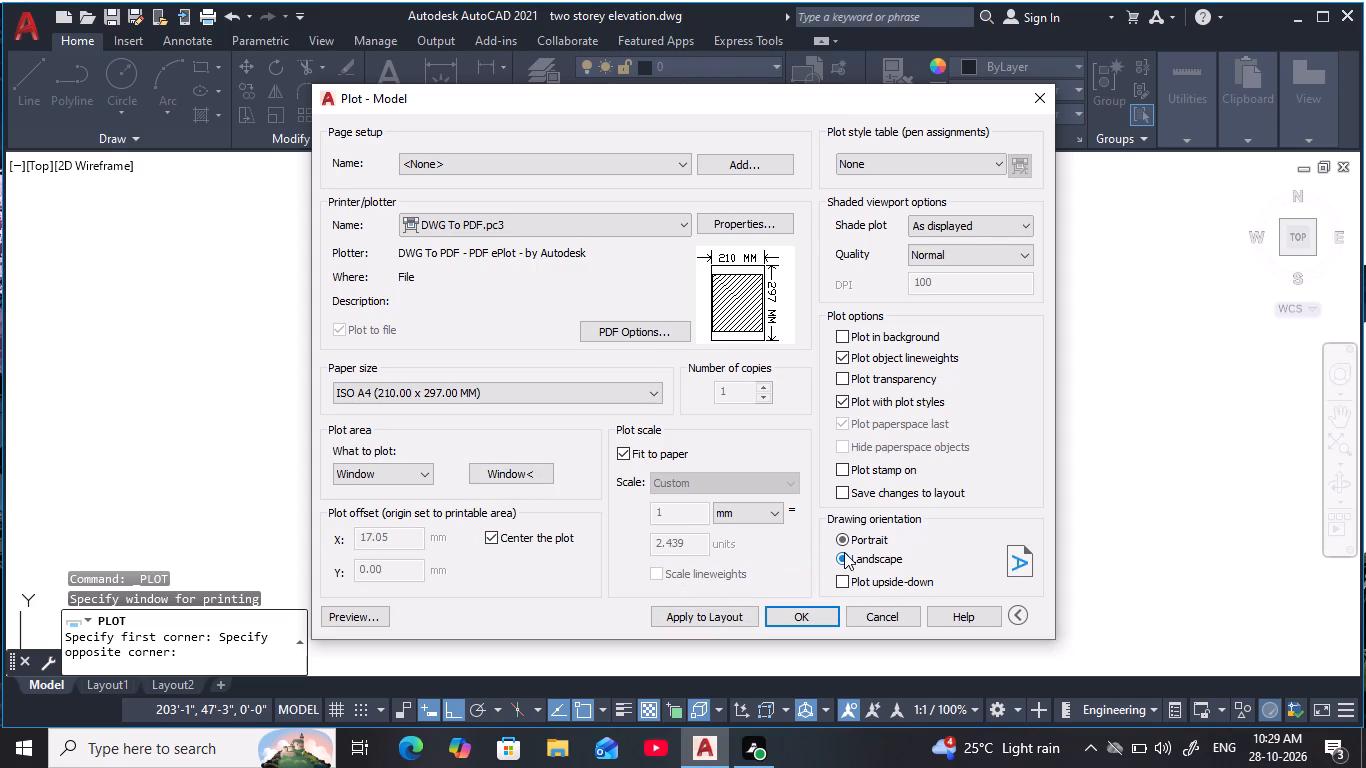
# Plot the elevation to the file two storey elevation-Model.pdf in the Documents folder.
pyautogui.click(799, 625)
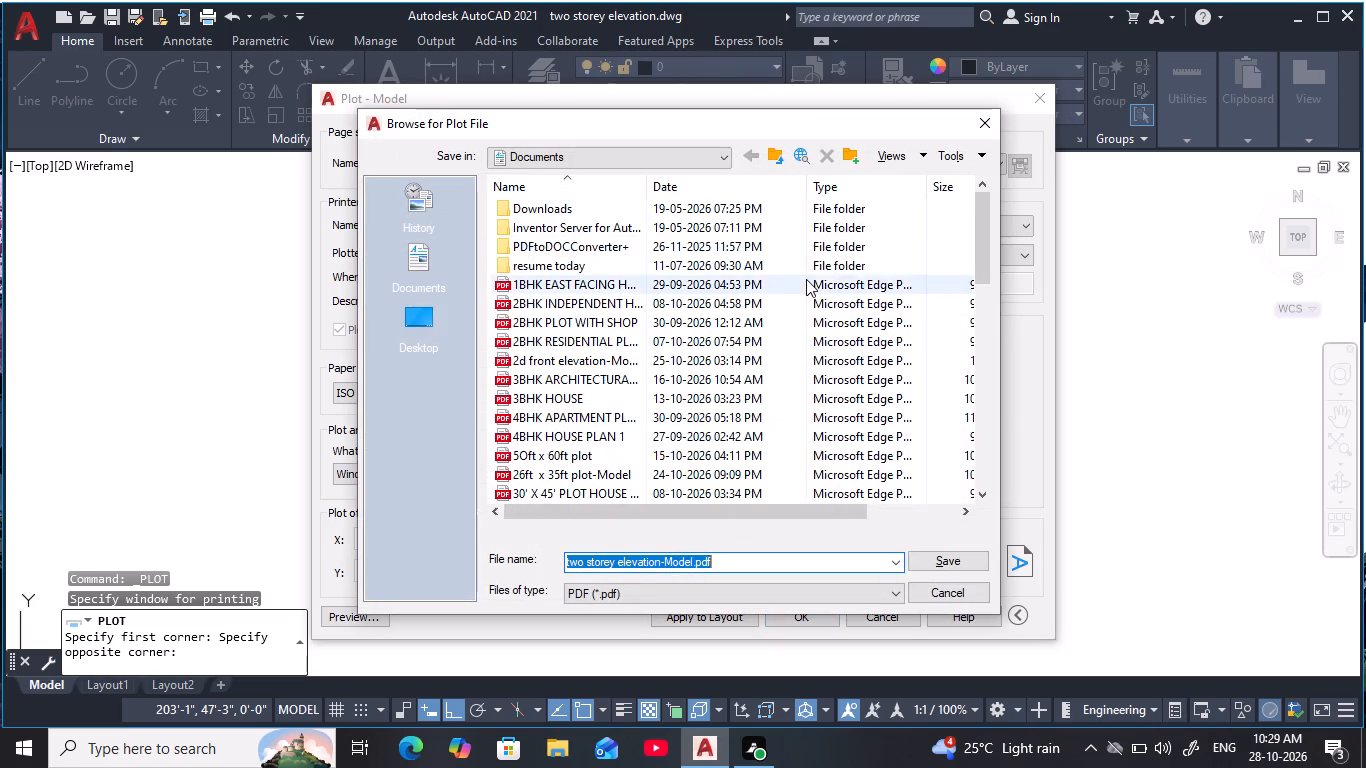
pyautogui.click(718, 560)
pyautogui.press('Return')
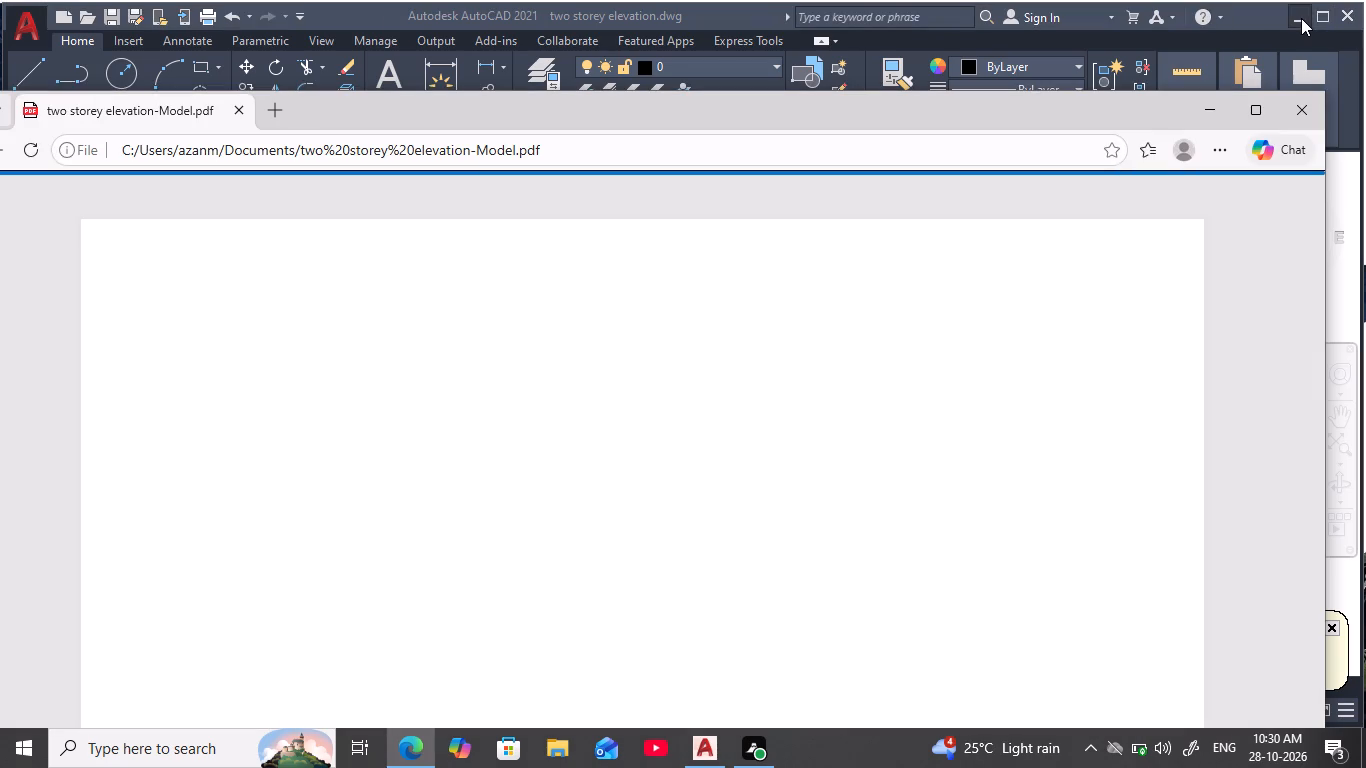
# Check the plotted elevation in the PDF in Microsoft Edge from the roof down to the ground-floor gates, then close it.
pyautogui.scroll(-10, 580, 460)
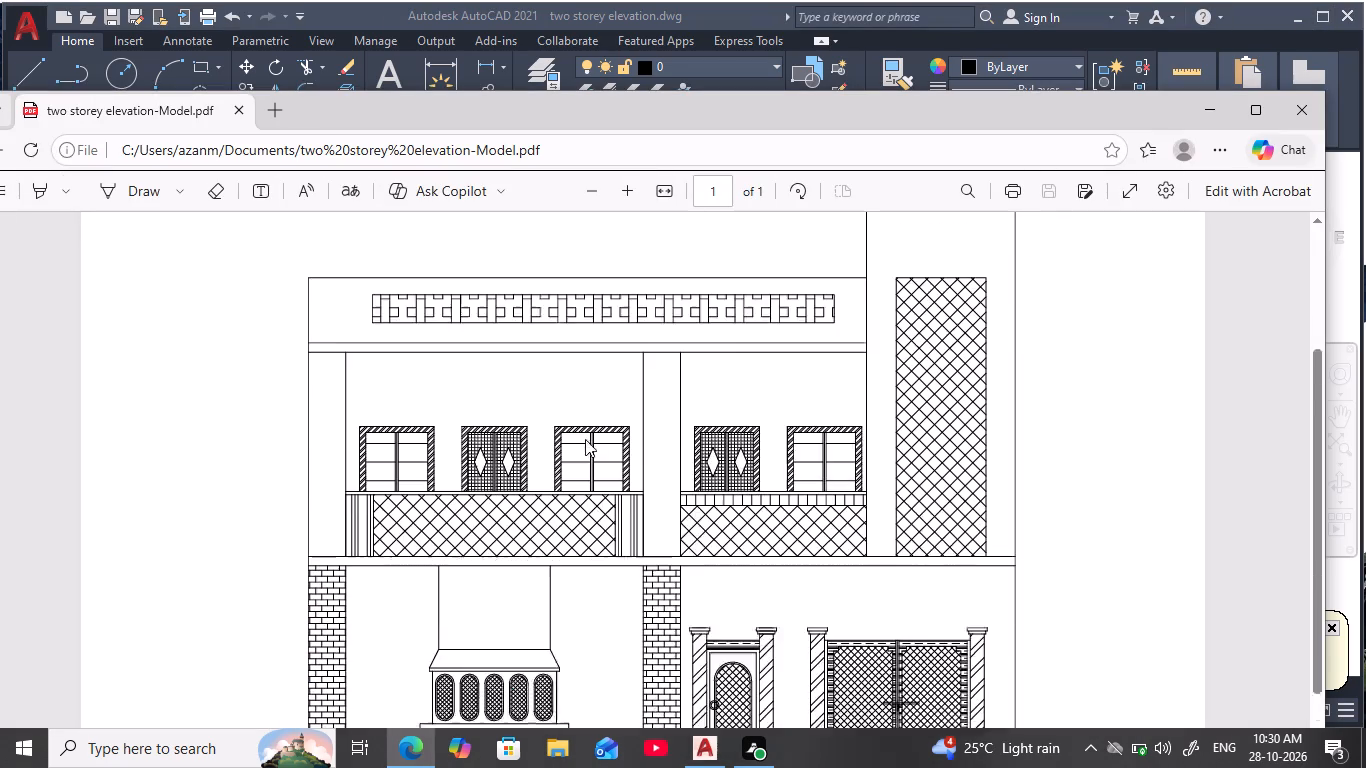
pyautogui.scroll(-3, 585, 435)
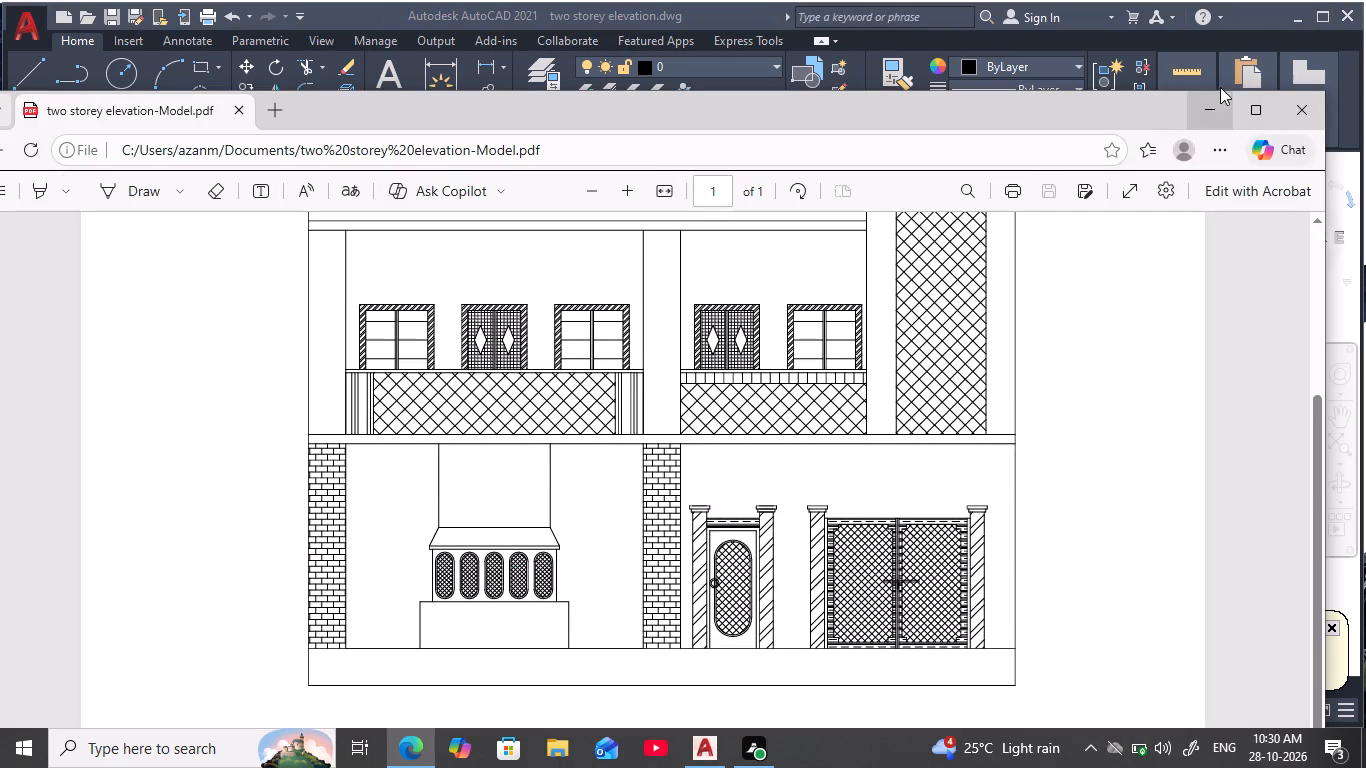
pyautogui.click(1292, 108)
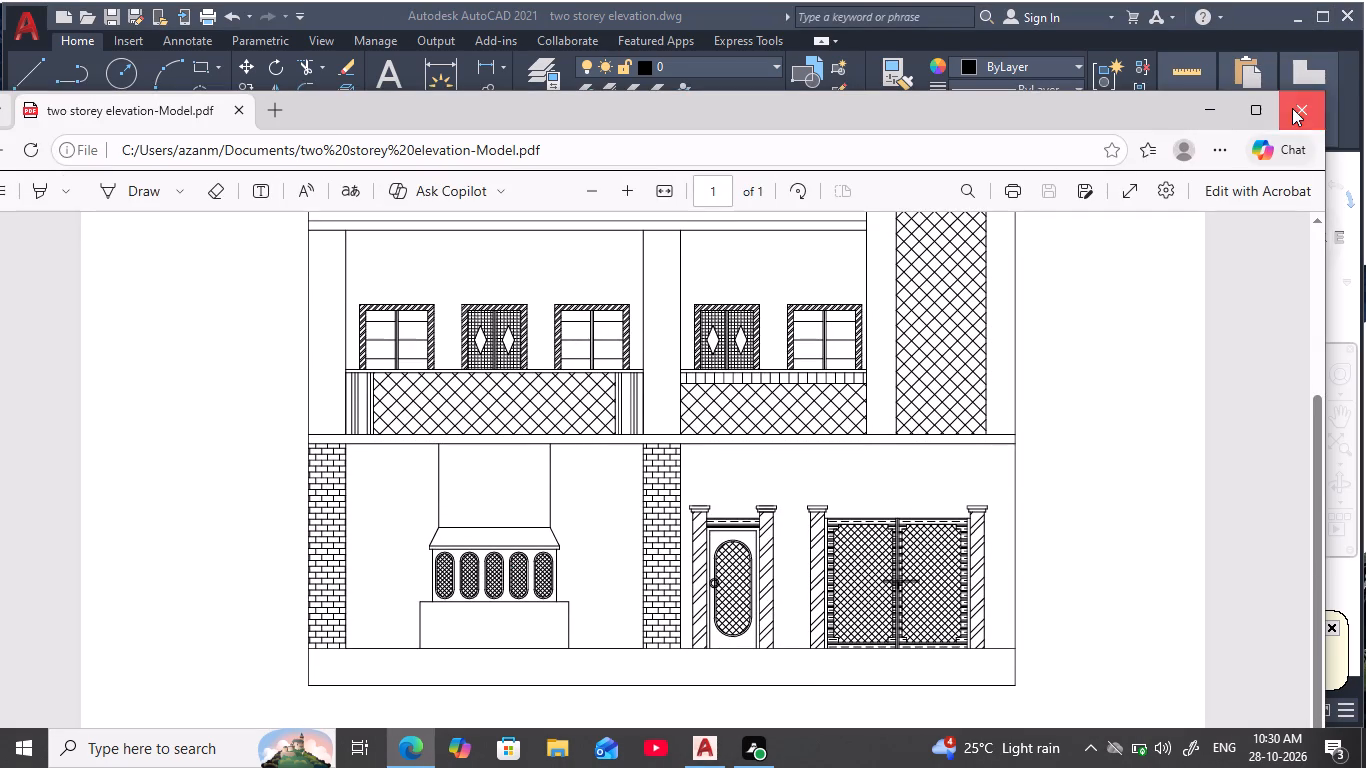